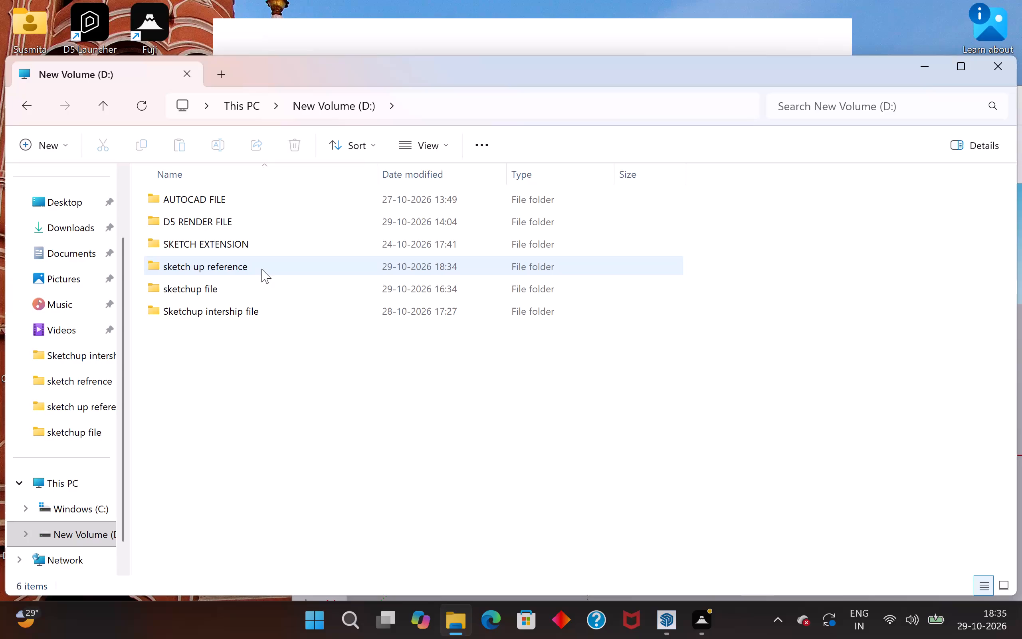
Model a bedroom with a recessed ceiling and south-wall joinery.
Open the "sketch up reference" folder on New Volume (D:).
double_click(247, 267)
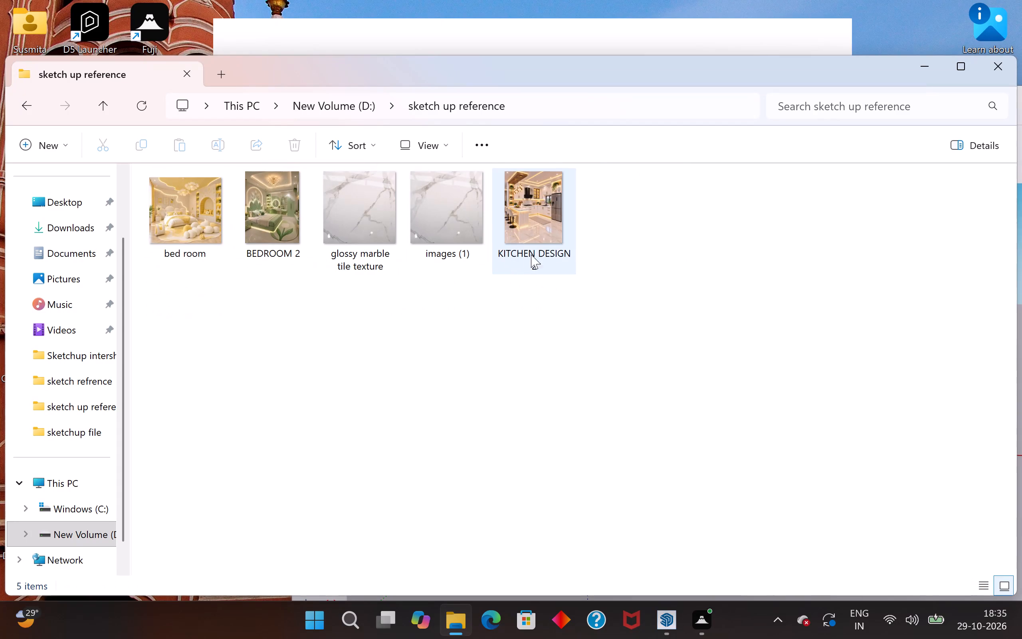
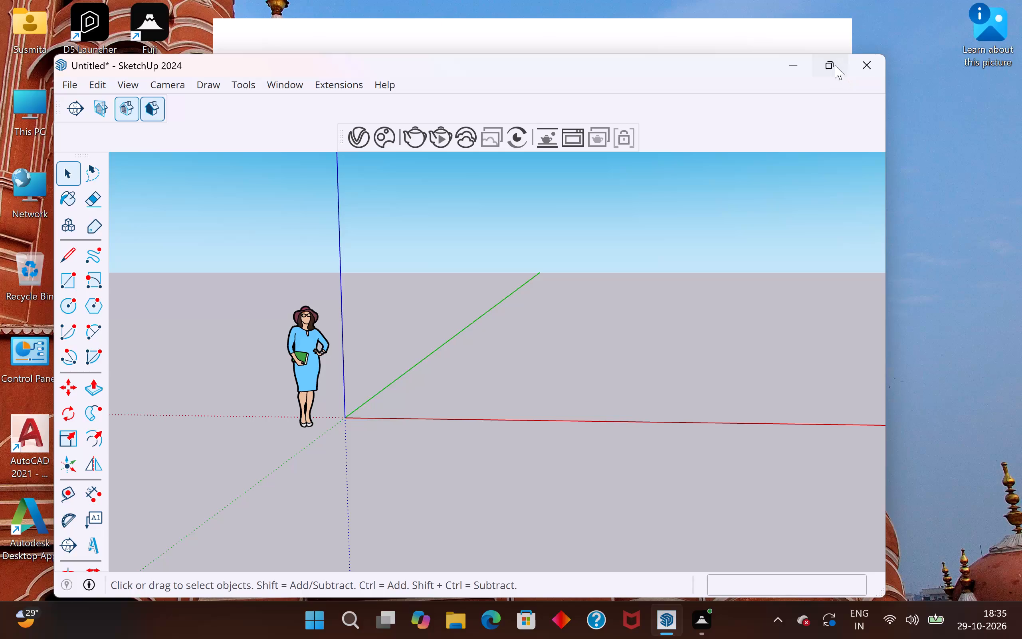
Draw a 12' by 12' rectangle flat on the ground beside the green axis.
scroll(650, 335, down, 7)
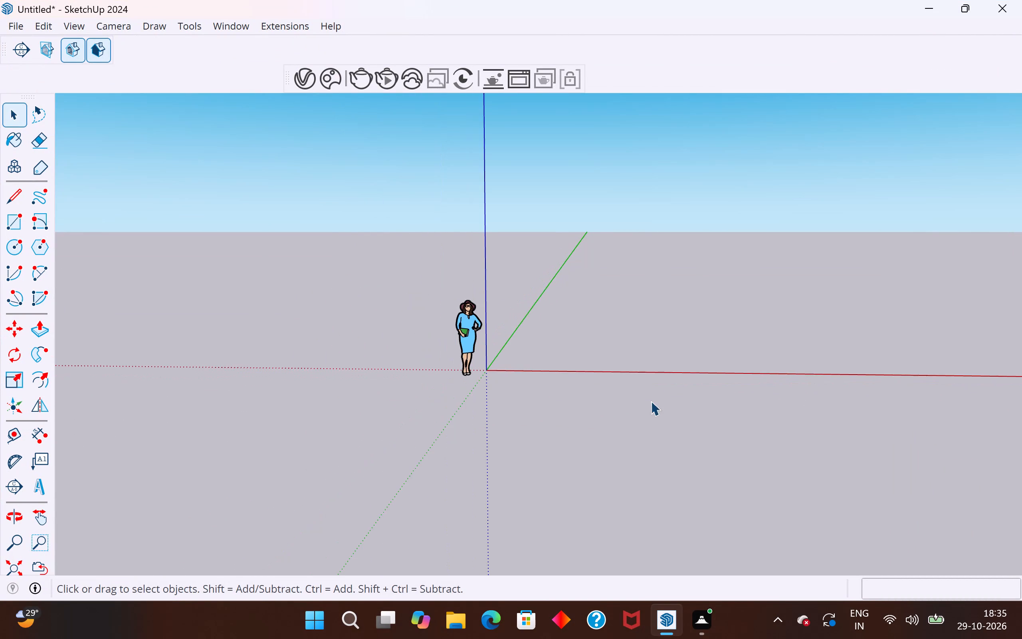
middle_drag(652, 404, 650, 500)
scroll(541, 330, up, 3)
scroll(502, 356, up, 1)
middle_drag(493, 361, 500, 382)
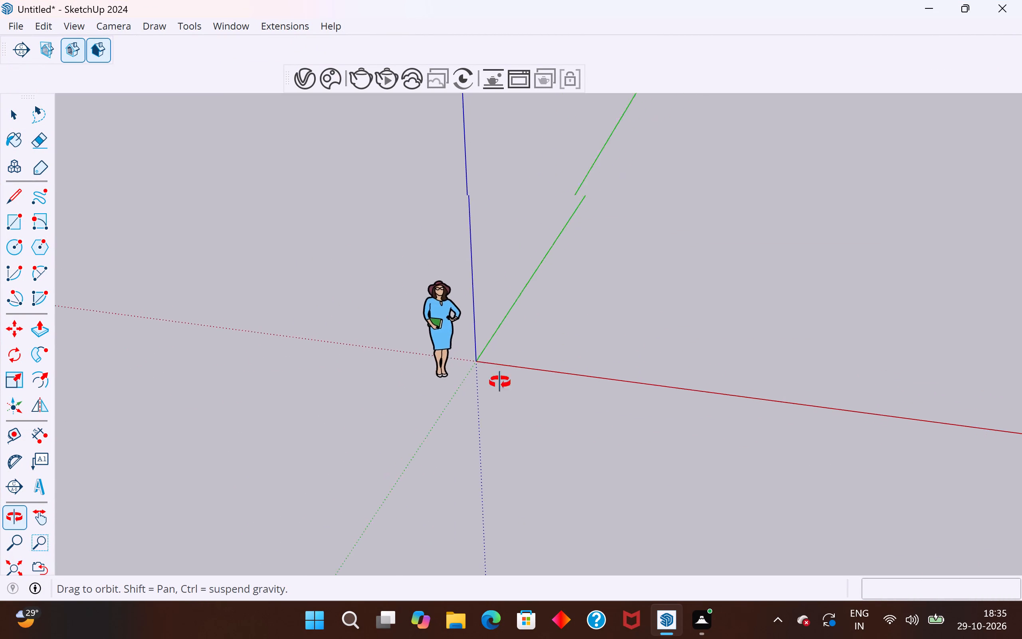
middle_drag(500, 382, 553, 396)
scroll(400, 482, down, 5)
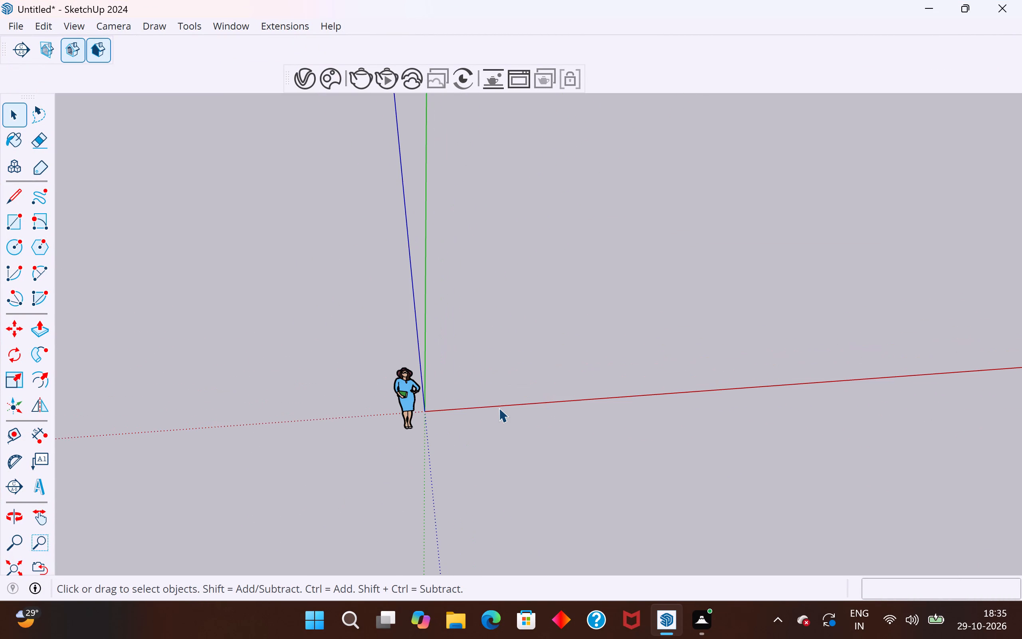
scroll(295, 458, down, 3)
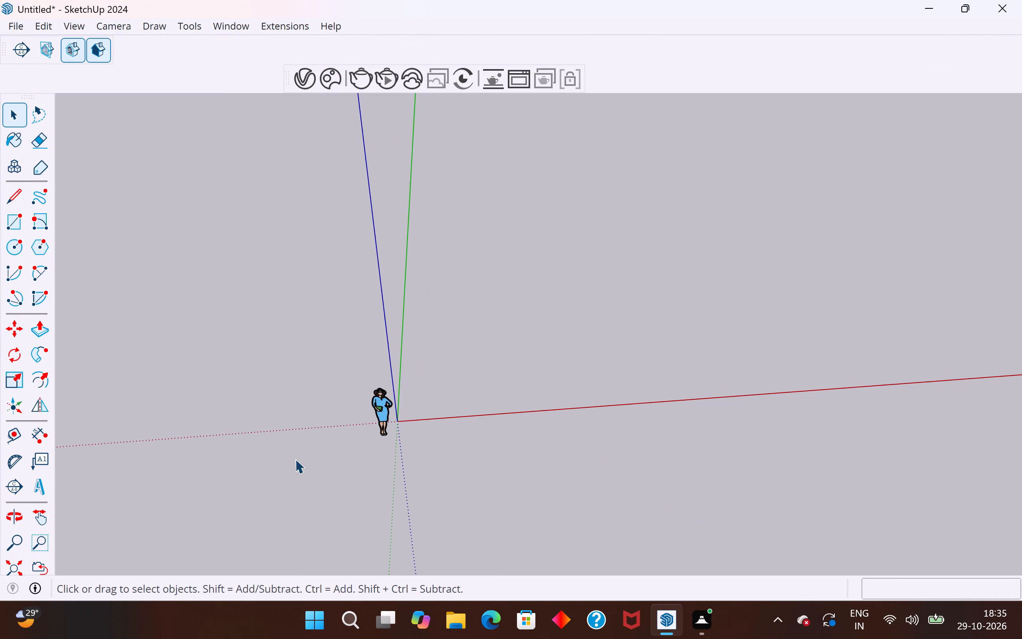
middle_drag(729, 409, 662, 321)
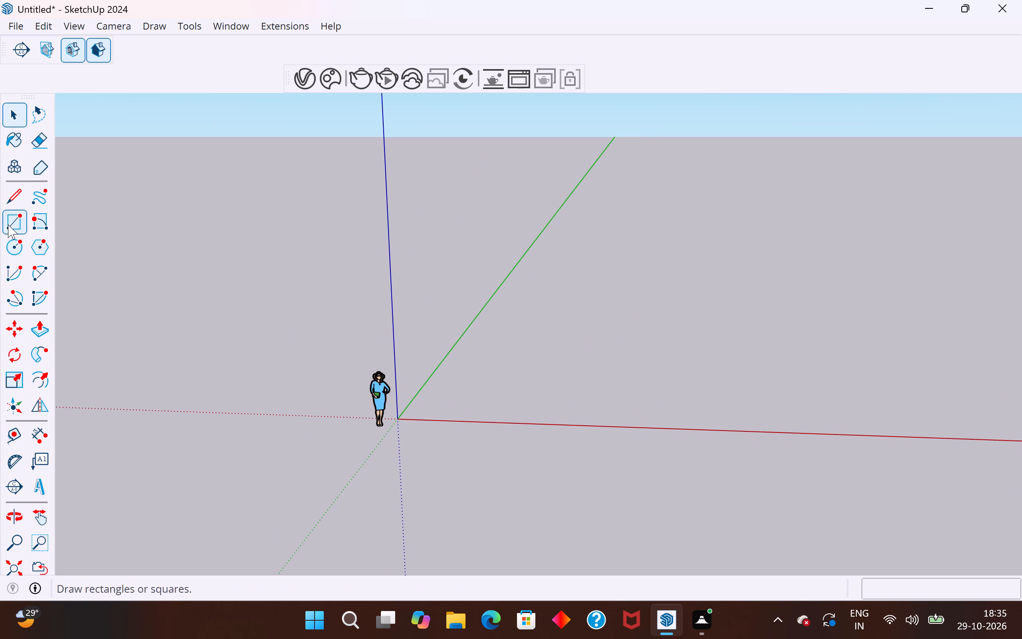
click(8, 224)
click(513, 314)
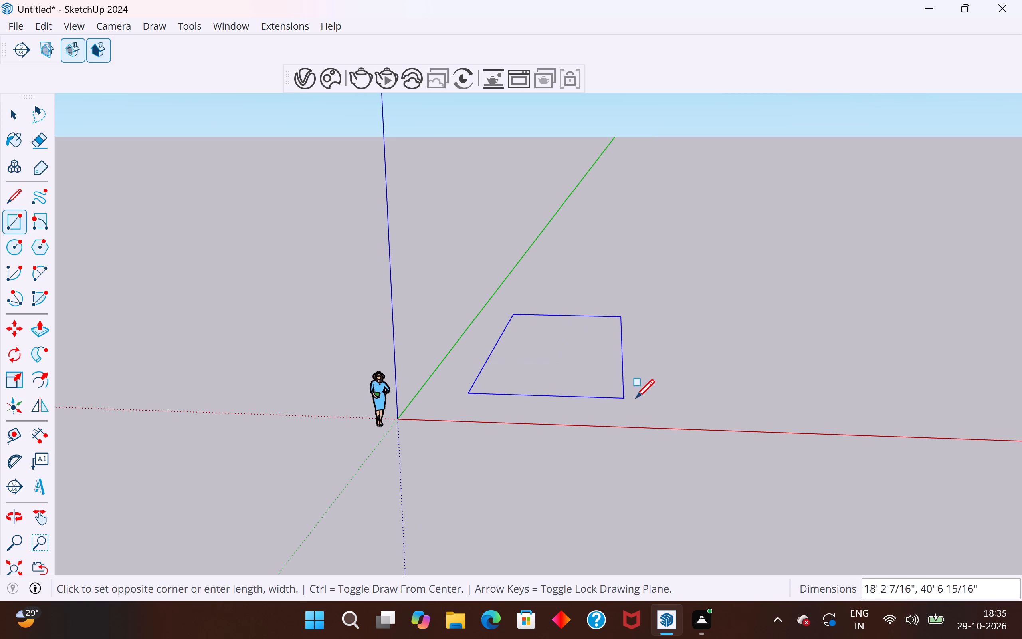
text(12')
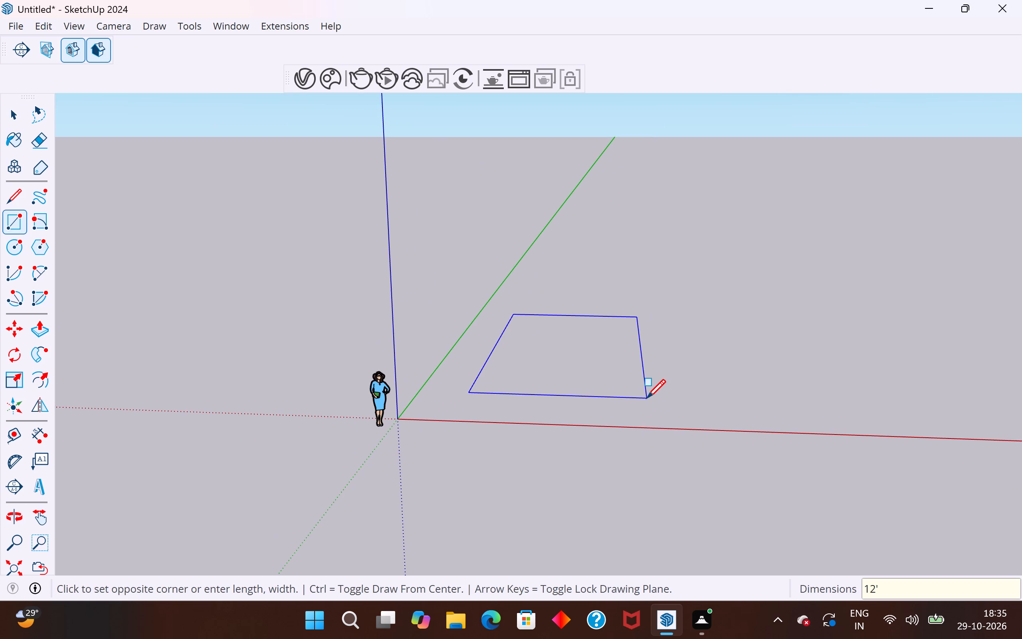
text(,12')
key(Return)
click(7, 112)
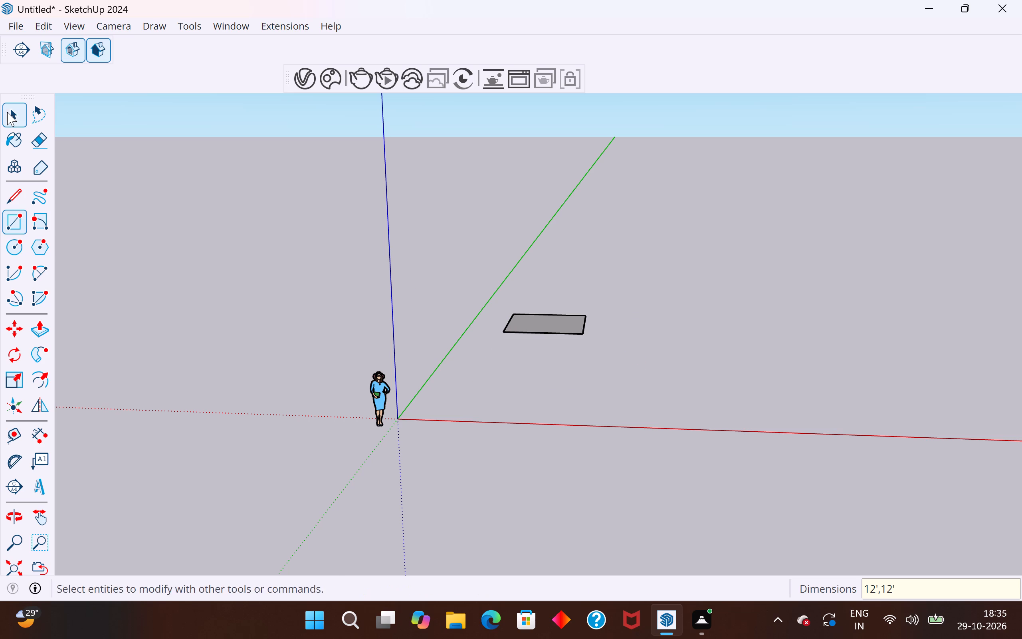
click(314, 276)
Copy the square face along the red axis, leaving a gap between the original and the copy.
middle_drag(434, 280, 468, 399)
scroll(550, 264, up, 9)
middle_drag(575, 264, 574, 265)
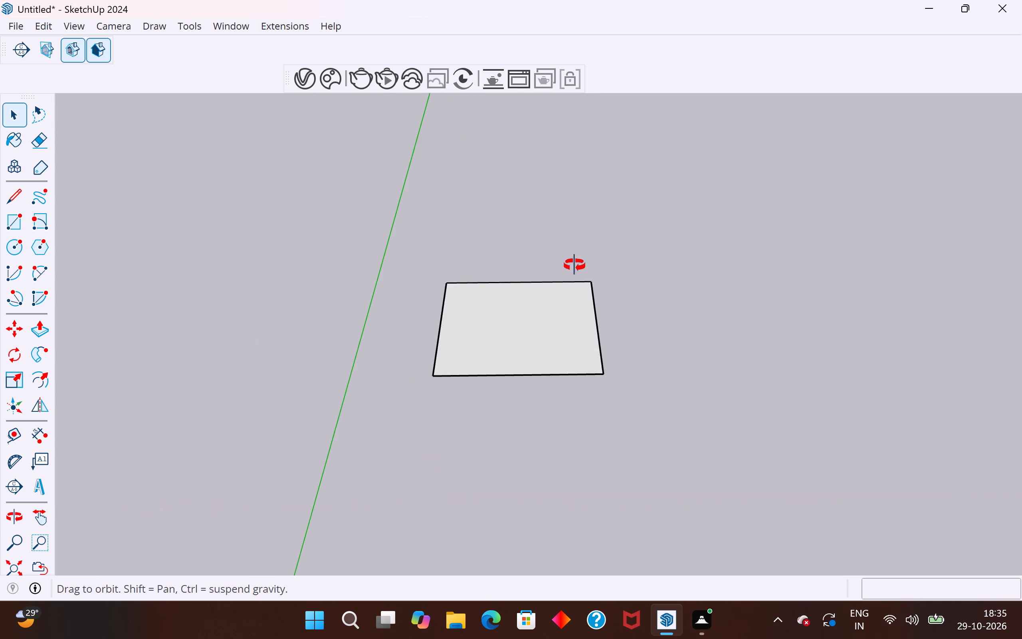
middle_drag(574, 265, 522, 209)
scroll(542, 351, up, 6)
click(562, 314)
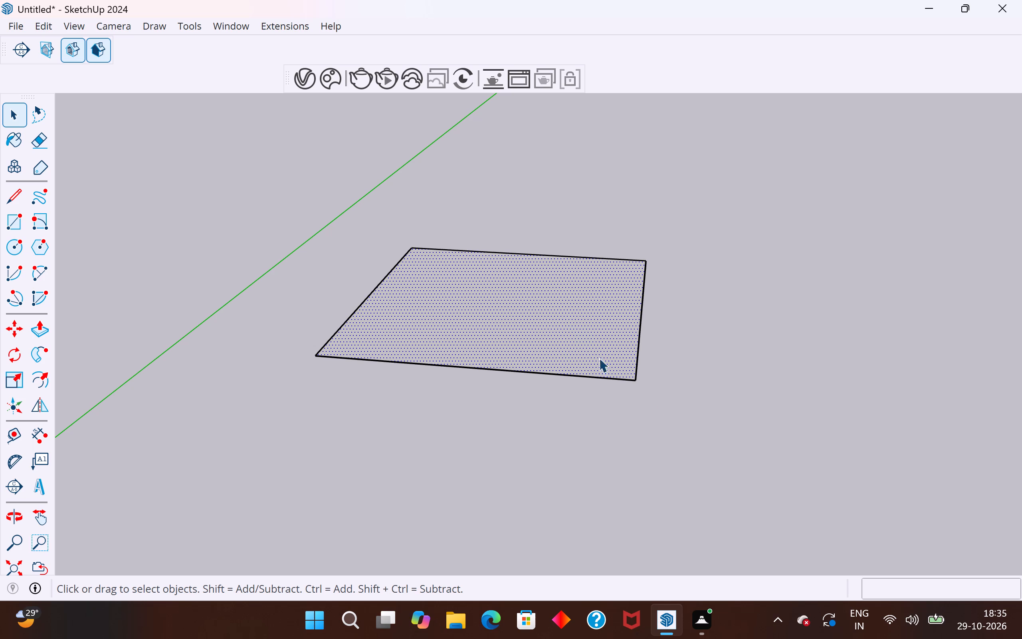
scroll(687, 419, down, 3)
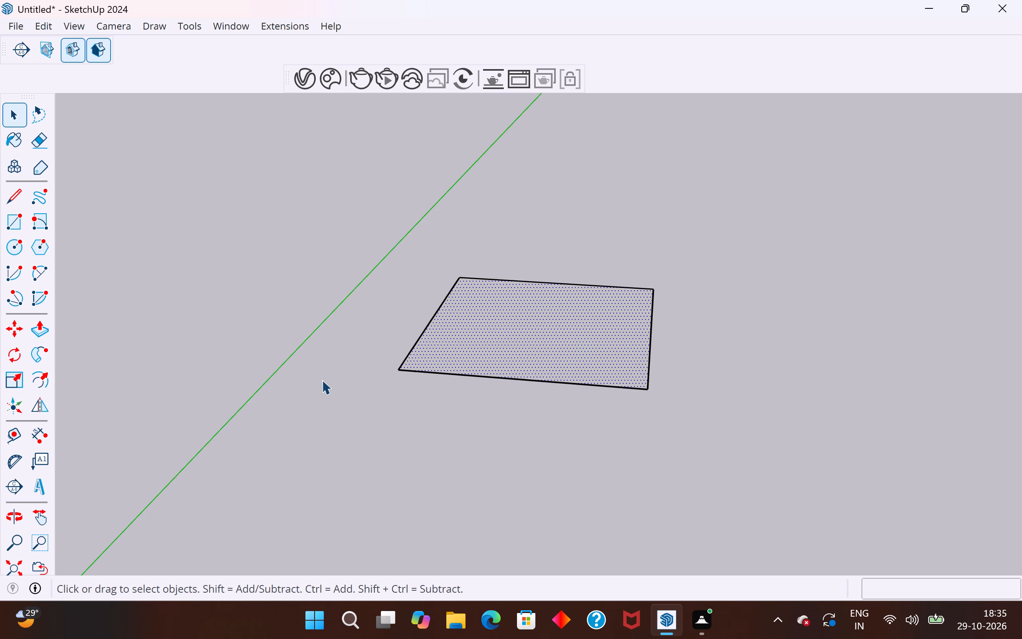
key(m)
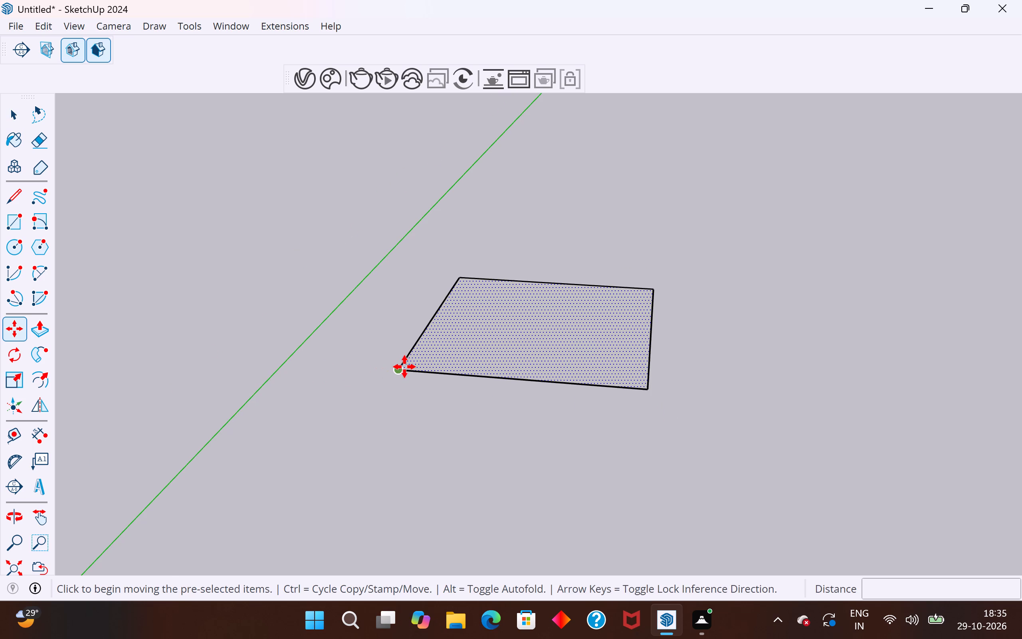
ctrl+click(404, 367)
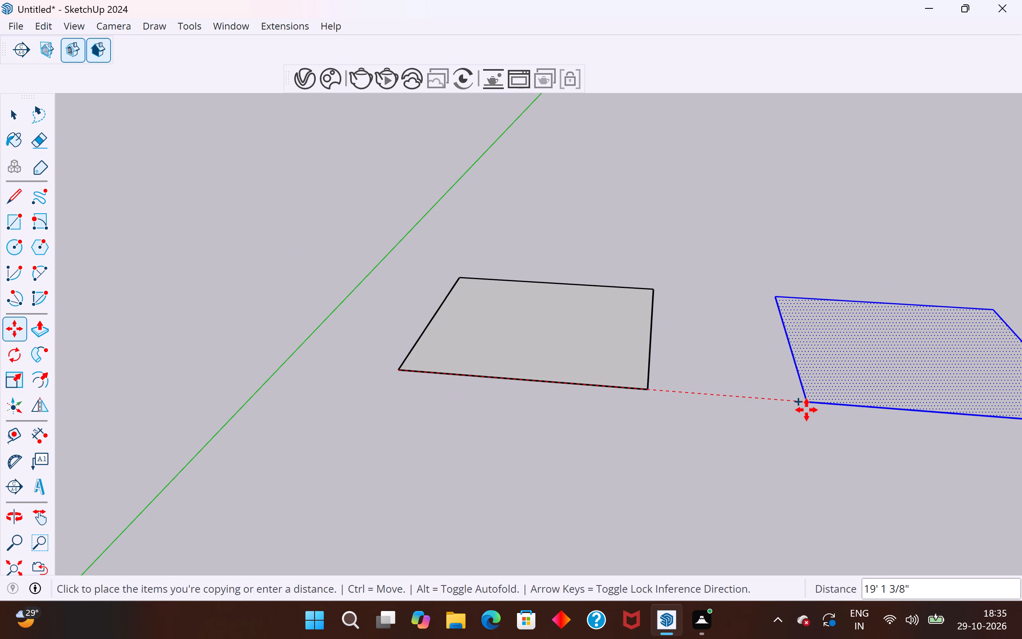
click(825, 410)
click(14, 113)
click(245, 270)
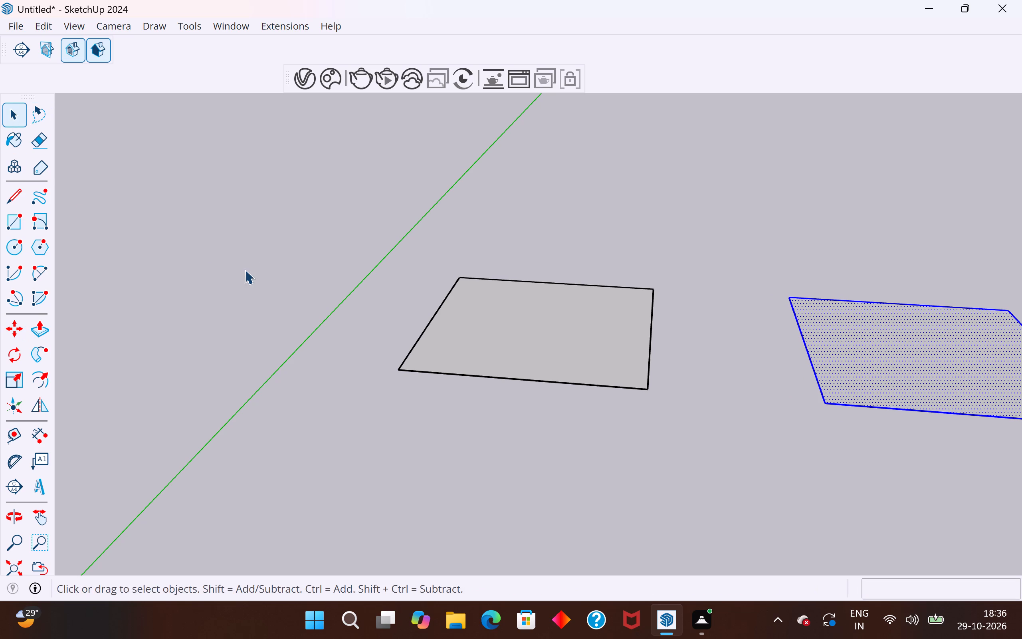
Push/Pull the original square face up 6" into a slab.
middle_drag(495, 362, 568, 314)
scroll(653, 314, up, 4)
scroll(724, 330, down, 2)
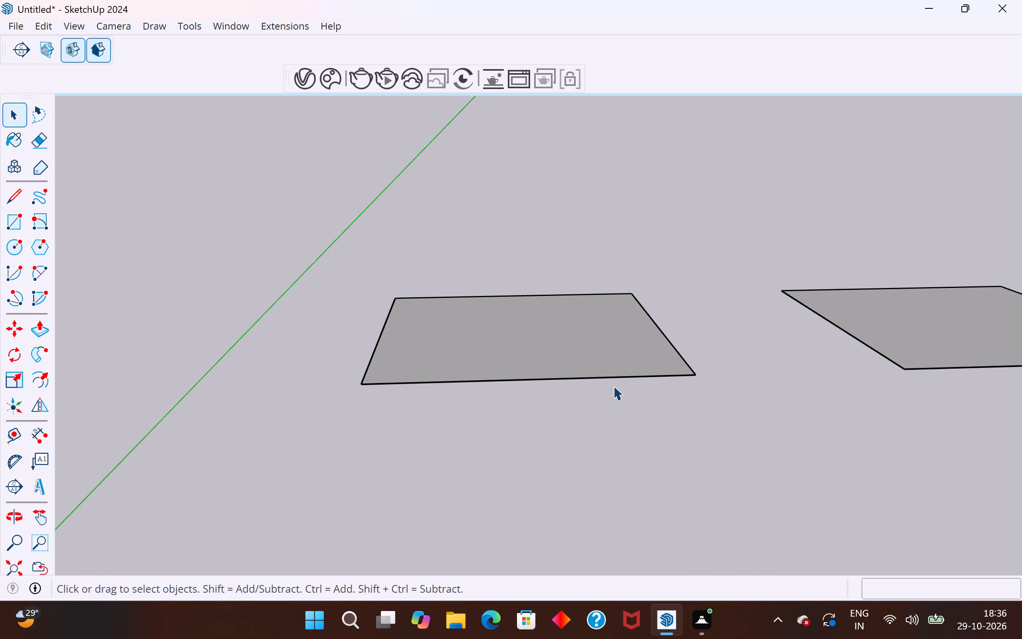
middle_drag(554, 397, 494, 397)
click(40, 331)
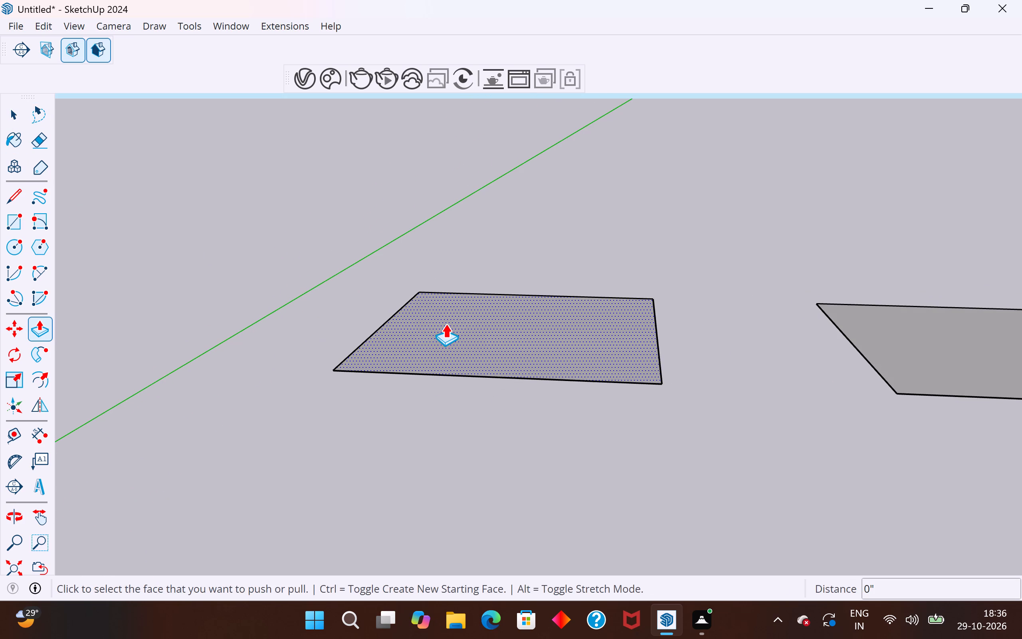
click(446, 323)
text(6")
key(Return)
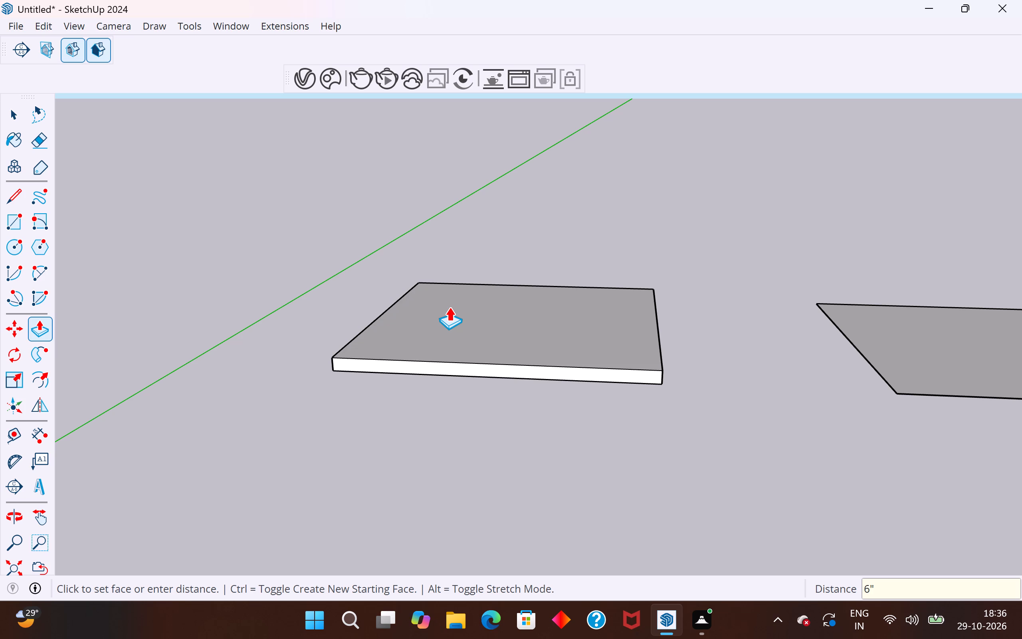
click(18, 119)
click(151, 264)
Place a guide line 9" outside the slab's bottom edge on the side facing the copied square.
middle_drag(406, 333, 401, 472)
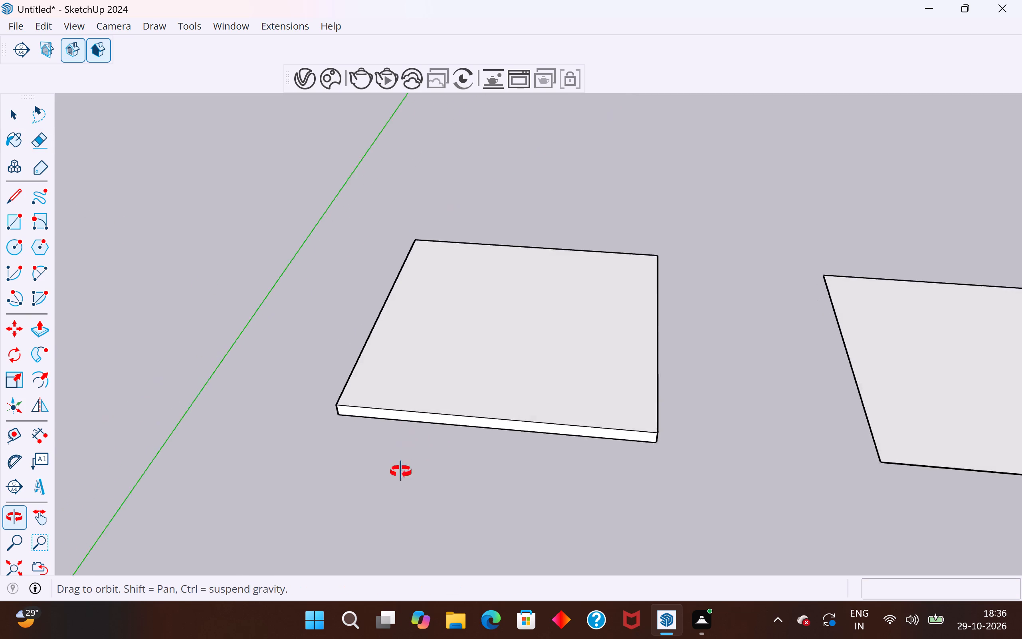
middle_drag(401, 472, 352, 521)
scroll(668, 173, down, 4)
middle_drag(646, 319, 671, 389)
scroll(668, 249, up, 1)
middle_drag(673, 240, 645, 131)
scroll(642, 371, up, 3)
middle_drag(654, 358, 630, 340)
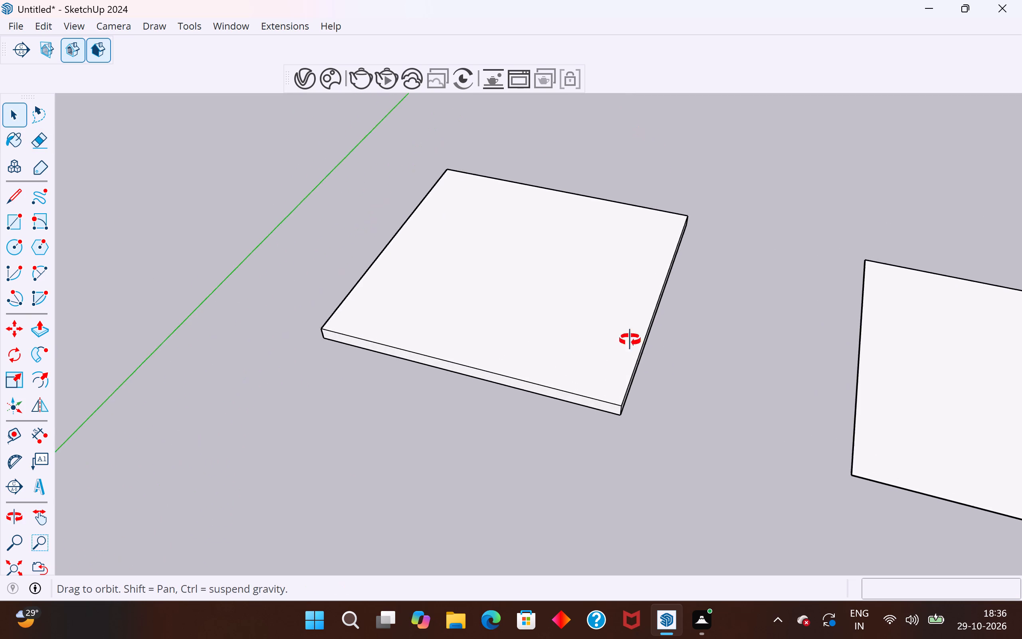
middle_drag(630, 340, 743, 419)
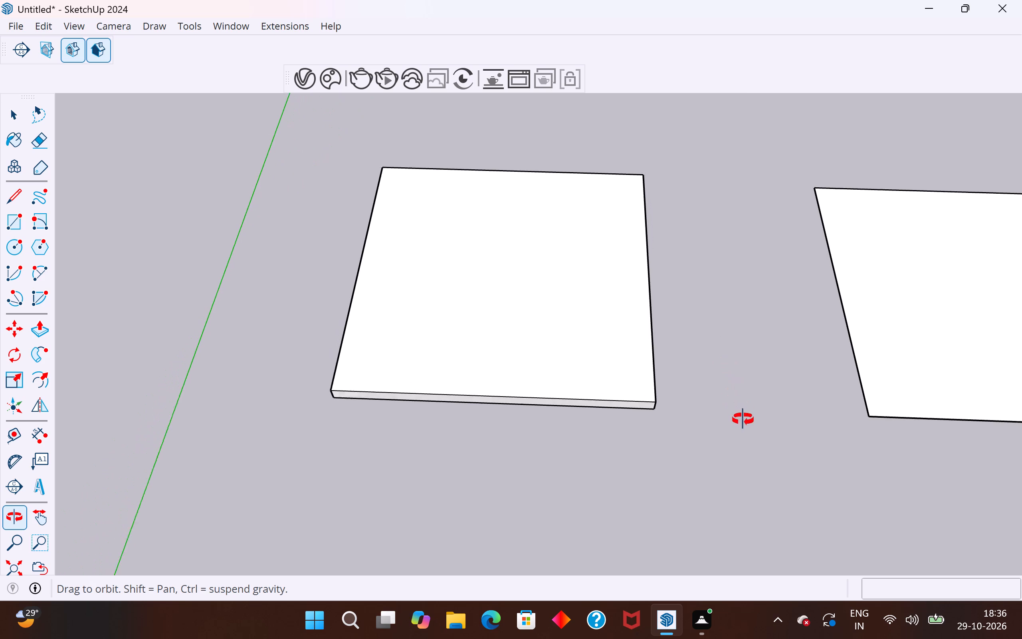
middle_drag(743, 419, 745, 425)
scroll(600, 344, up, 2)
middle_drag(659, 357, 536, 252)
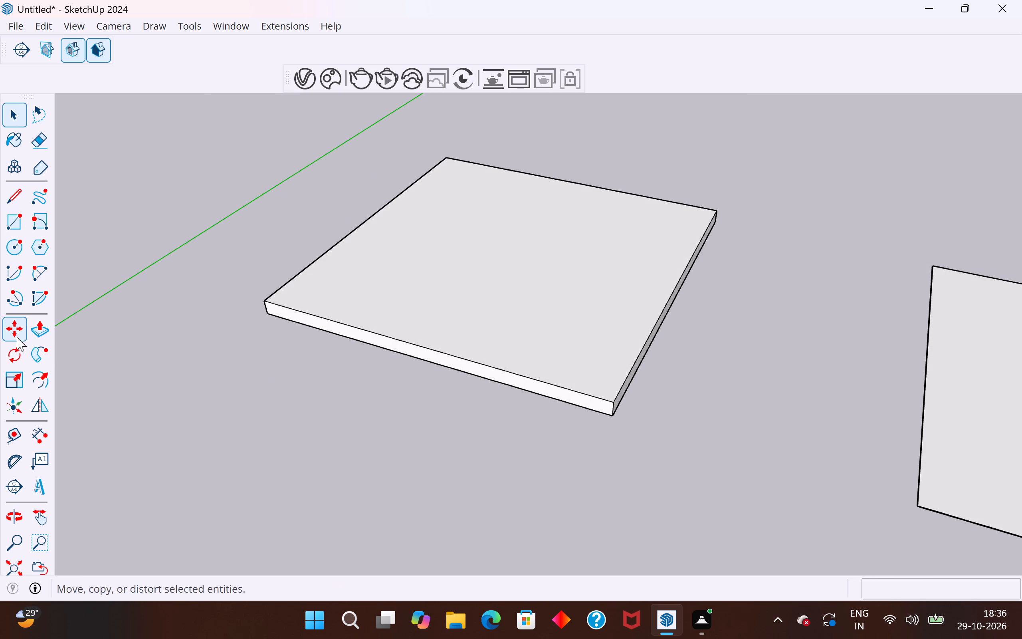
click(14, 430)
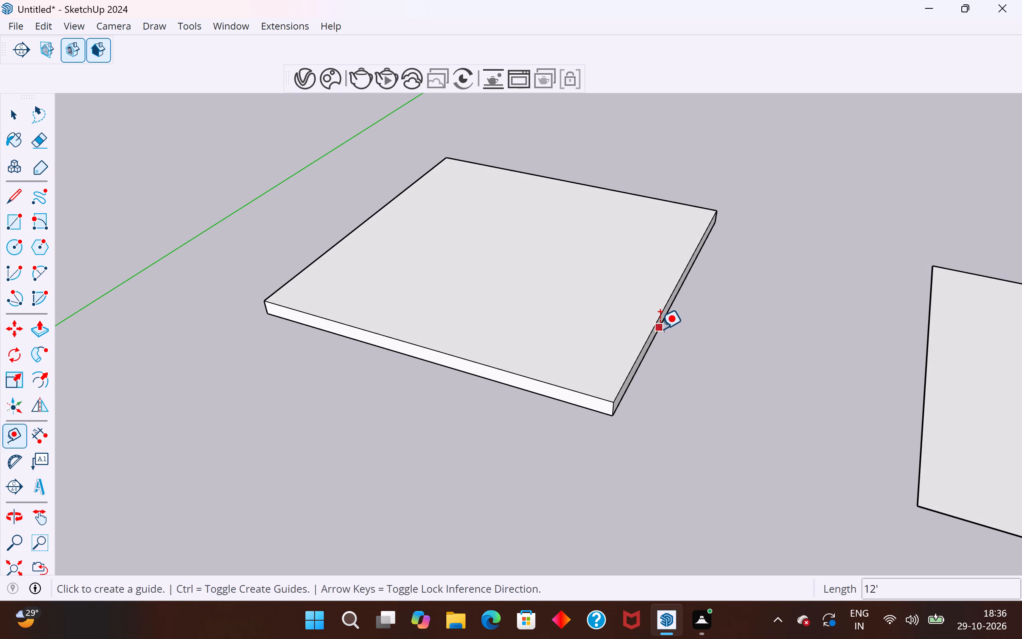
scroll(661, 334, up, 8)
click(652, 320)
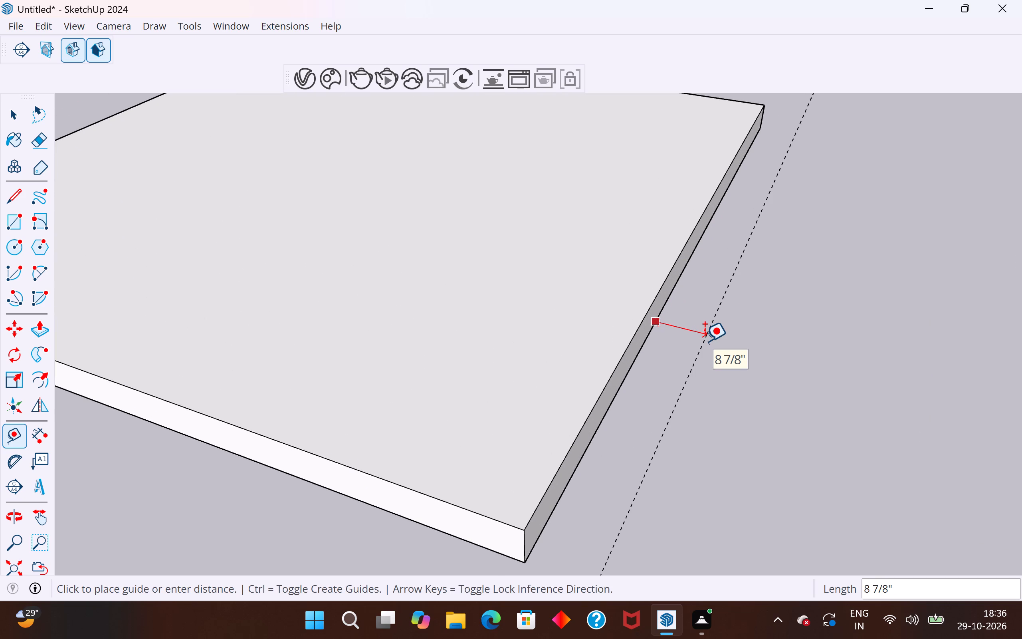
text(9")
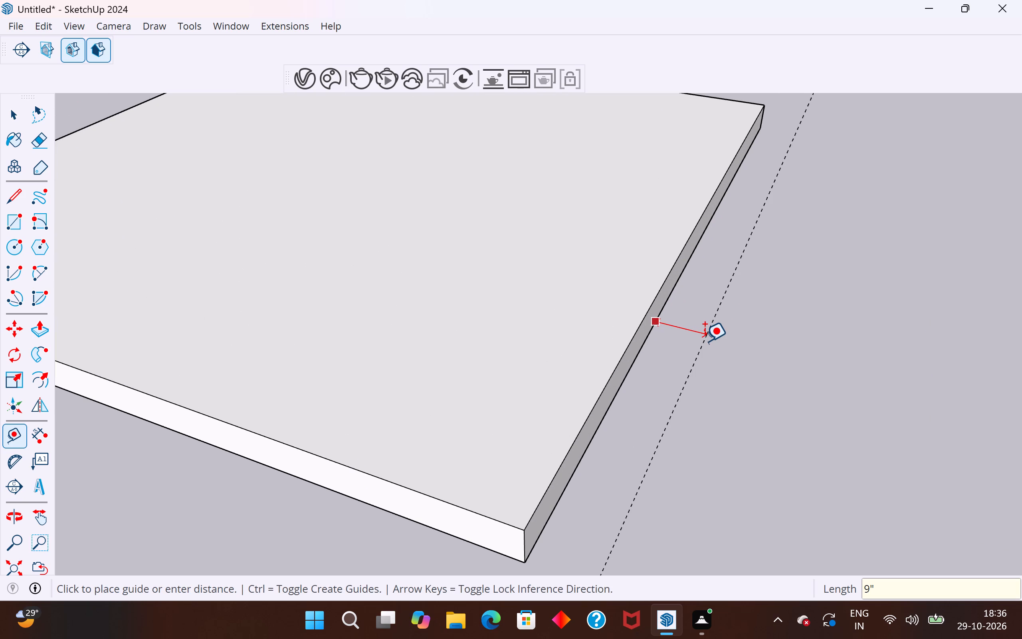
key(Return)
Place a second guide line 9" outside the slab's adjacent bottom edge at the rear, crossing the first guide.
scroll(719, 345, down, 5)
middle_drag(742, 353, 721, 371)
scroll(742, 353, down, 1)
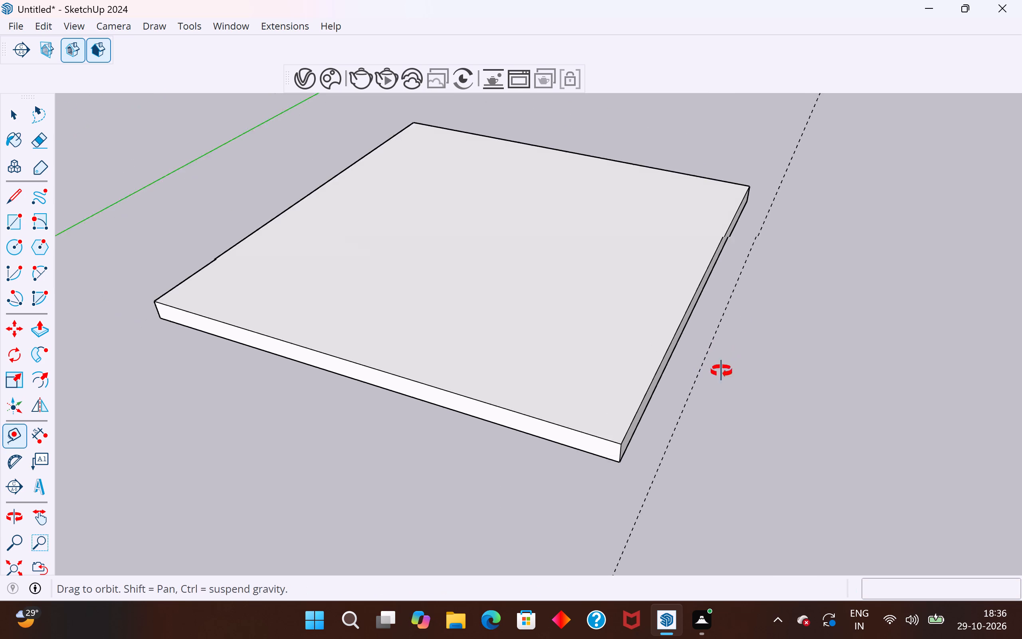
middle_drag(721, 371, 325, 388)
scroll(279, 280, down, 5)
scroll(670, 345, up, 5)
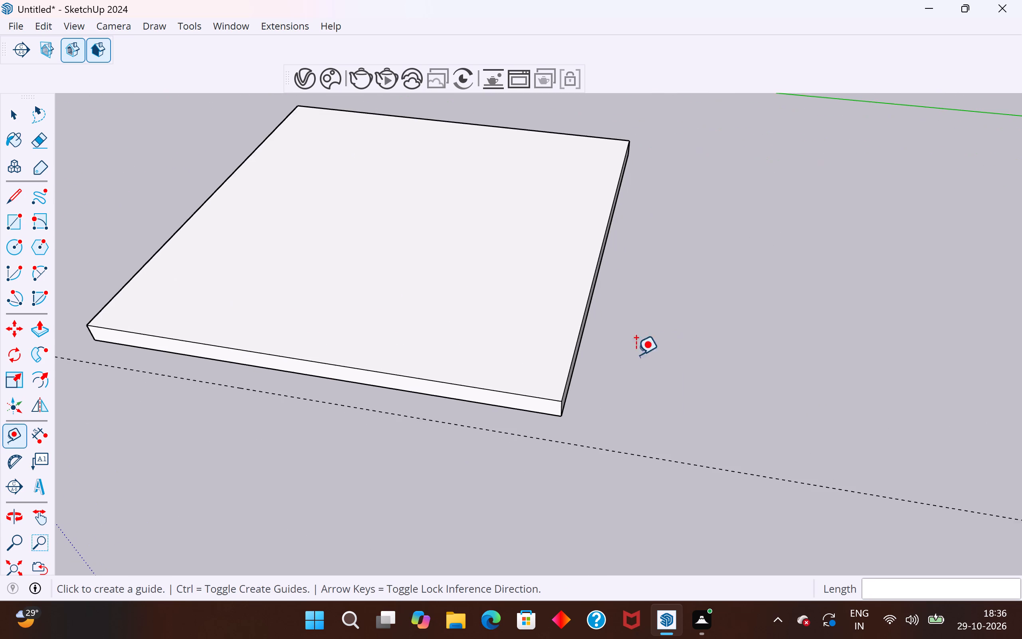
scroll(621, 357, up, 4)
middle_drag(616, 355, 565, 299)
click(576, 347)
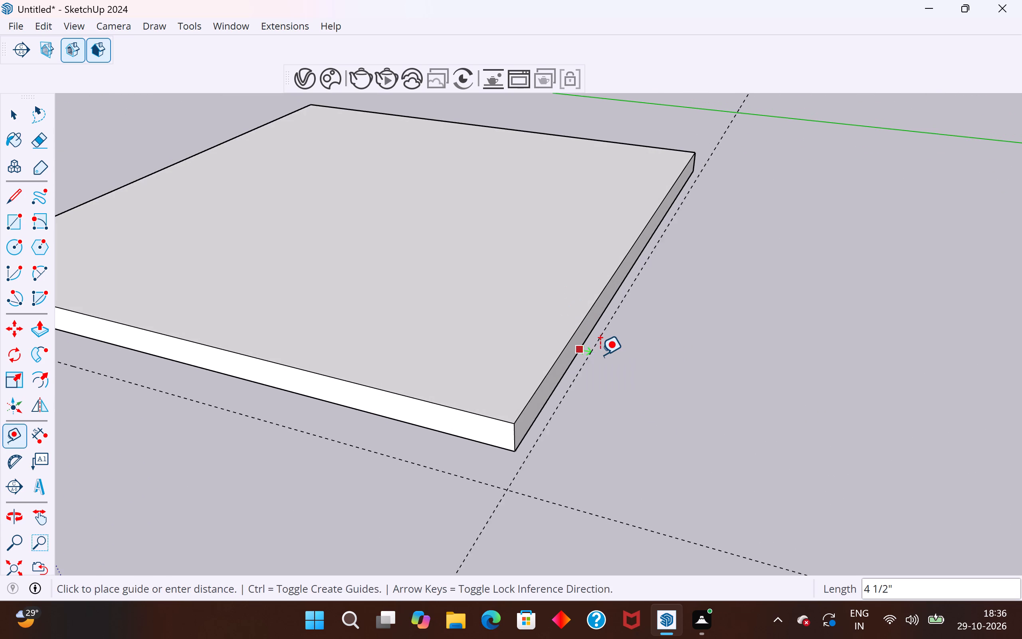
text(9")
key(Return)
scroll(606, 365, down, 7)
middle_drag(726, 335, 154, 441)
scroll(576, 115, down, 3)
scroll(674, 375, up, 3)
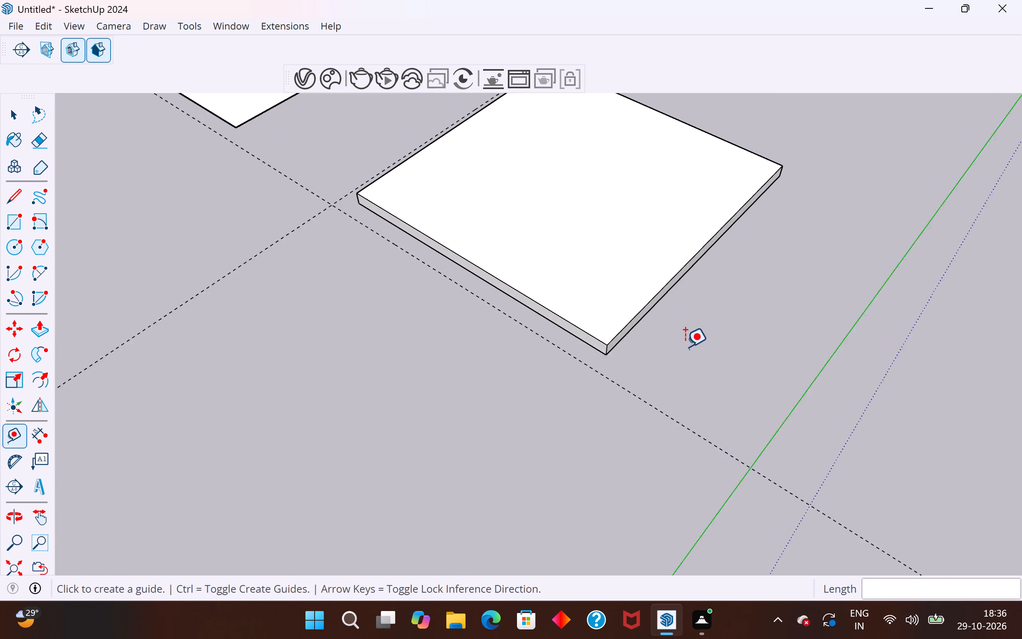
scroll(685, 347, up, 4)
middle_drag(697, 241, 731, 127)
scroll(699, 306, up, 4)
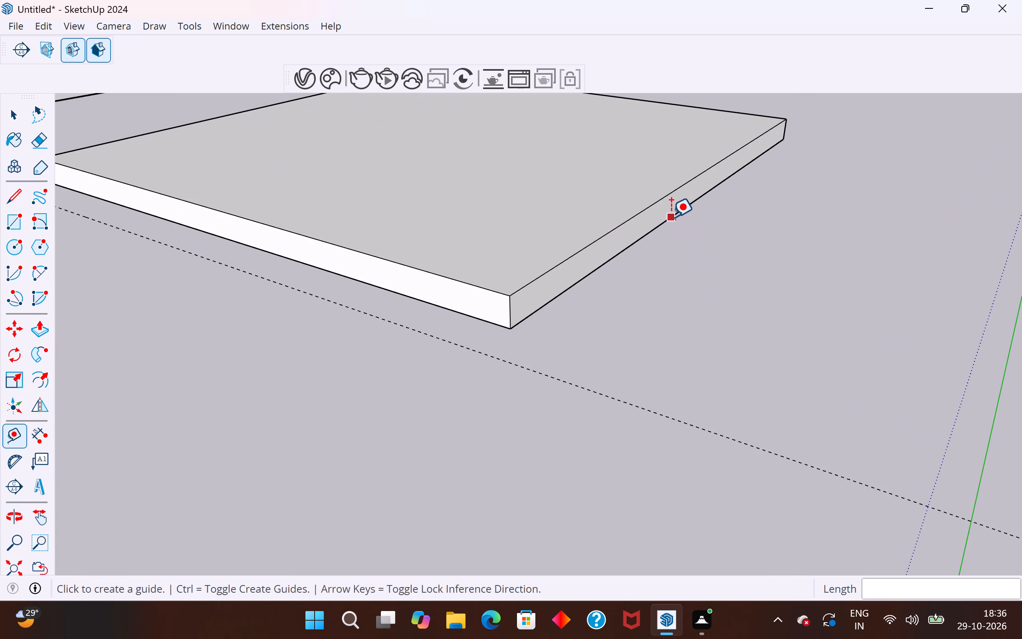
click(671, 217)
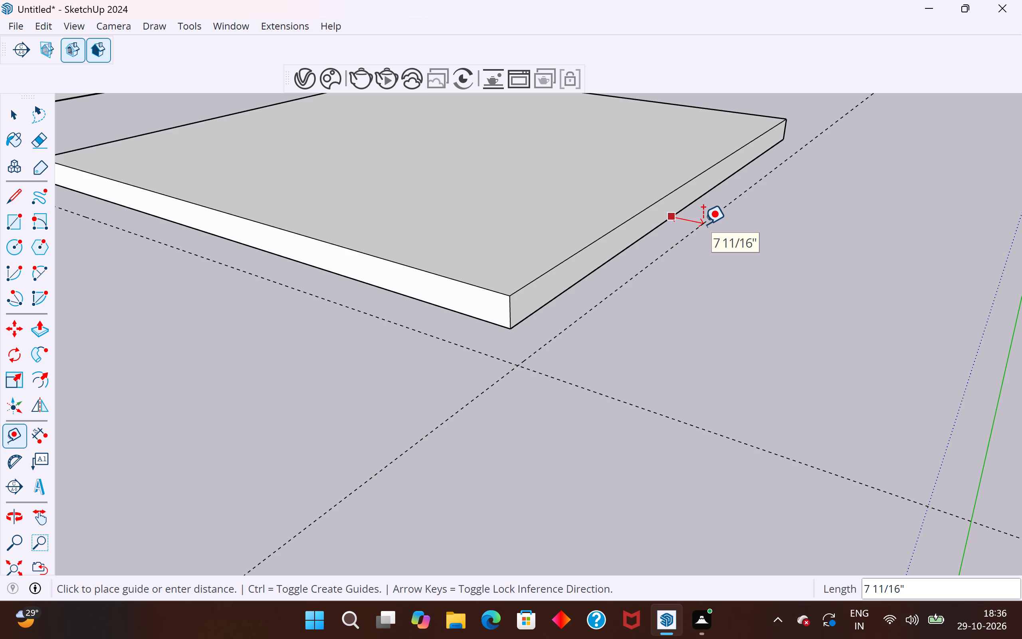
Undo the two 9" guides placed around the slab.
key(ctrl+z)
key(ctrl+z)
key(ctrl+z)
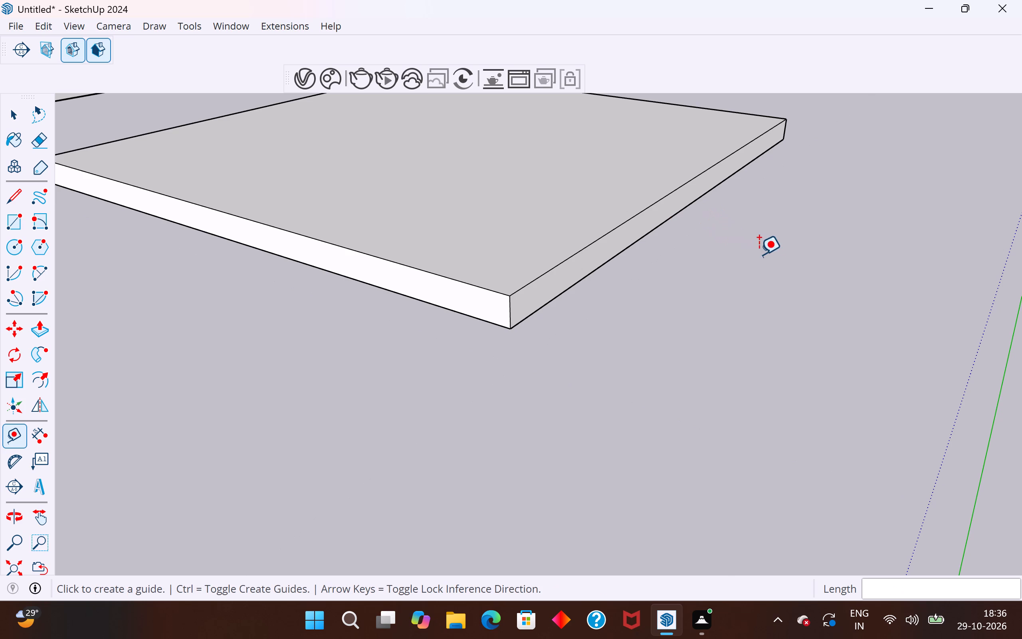
Place a guide line 8" outside the slab's bottom edge on the side facing the green axis.
scroll(762, 258, down, 5)
middle_drag(538, 300, 456, 382)
scroll(608, 368, up, 2)
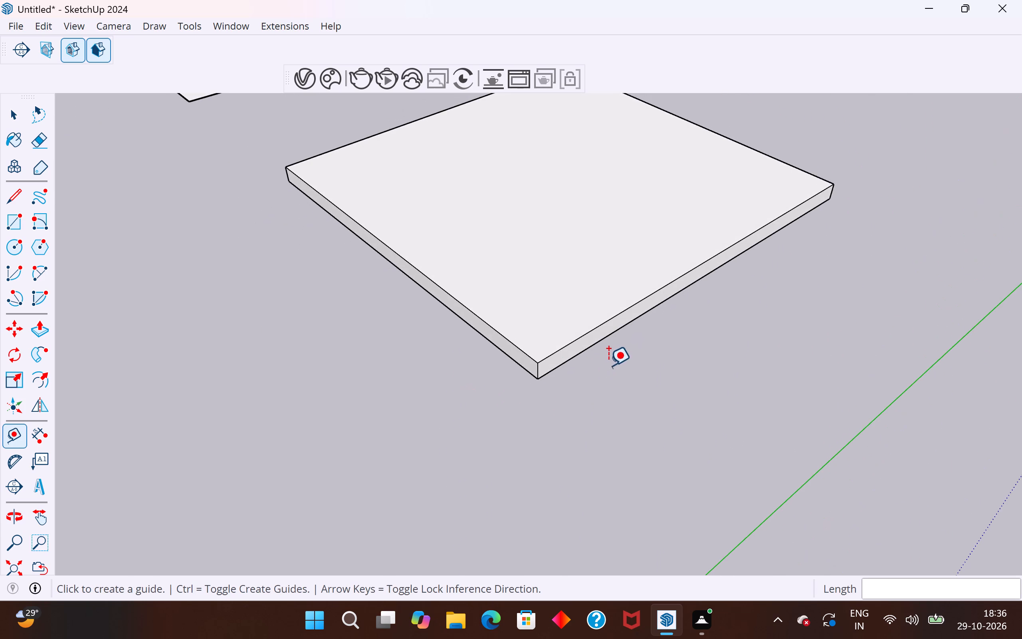
scroll(608, 365, up, 3)
click(615, 309)
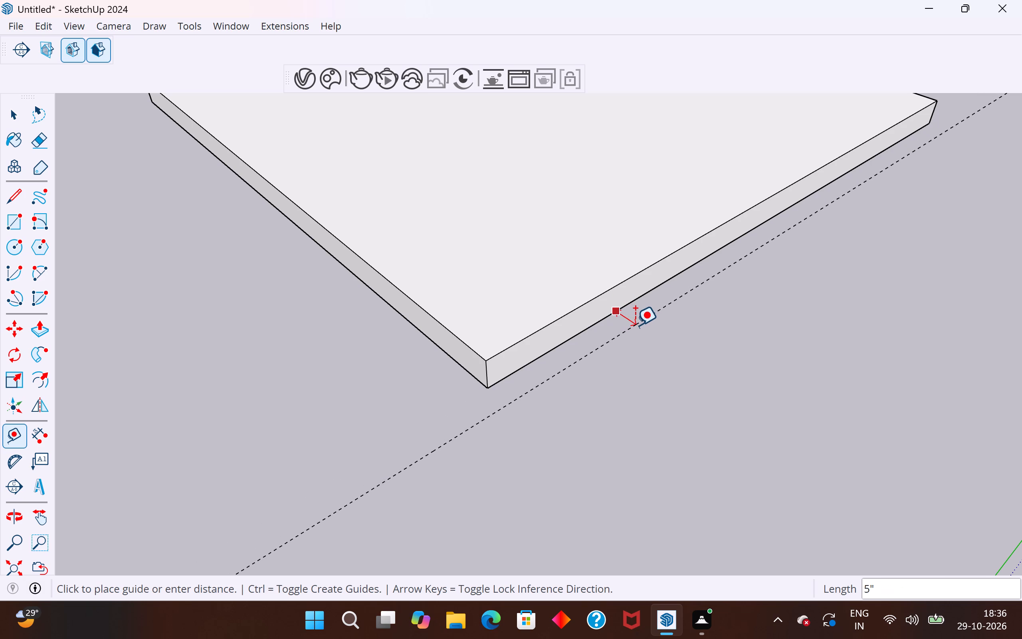
text(8")
key(Return)
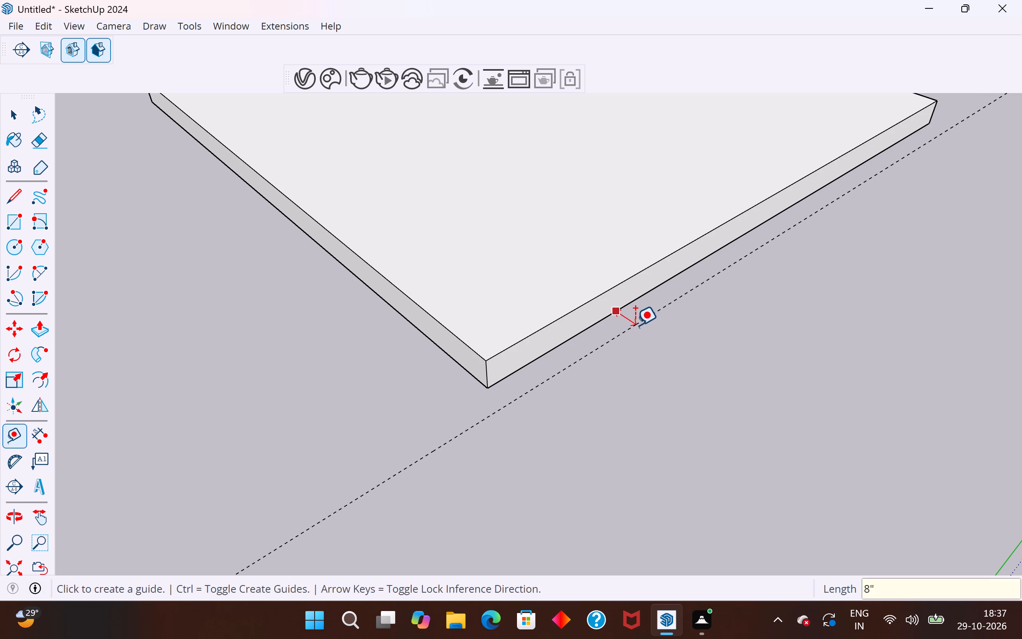
Make the whole floor slab, with all its faces and edges, a group.
scroll(704, 367, down, 3)
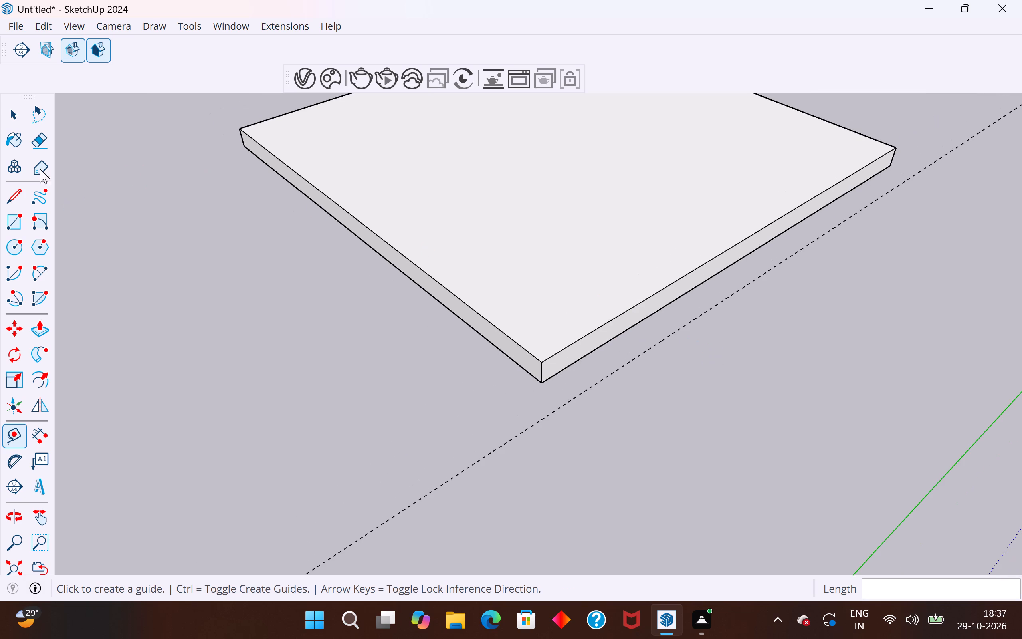
click(10, 120)
click(403, 244)
triple_click(489, 206)
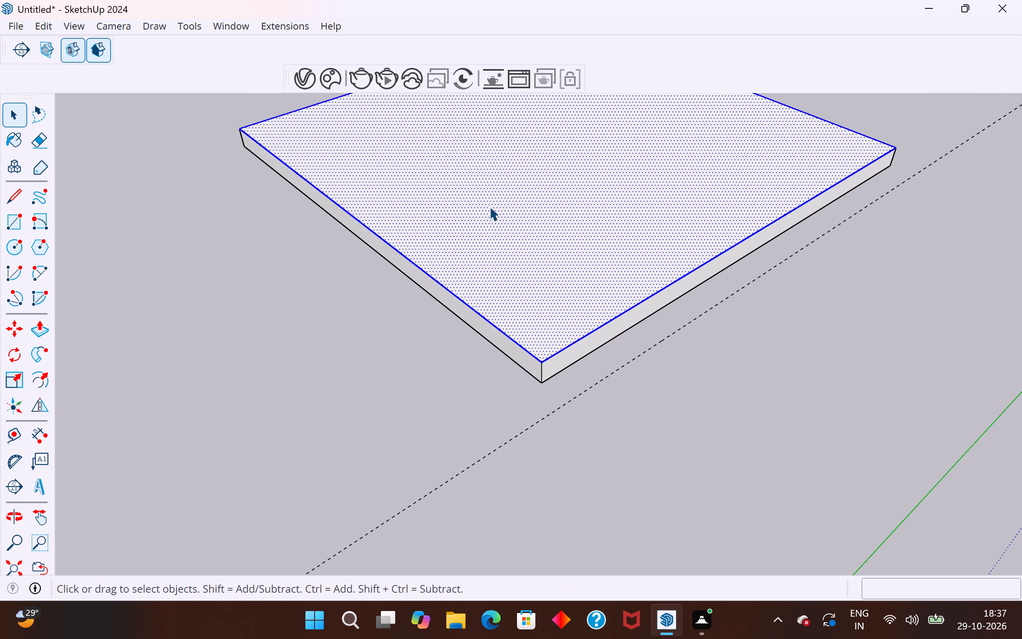
click(489, 206)
right_click(489, 206)
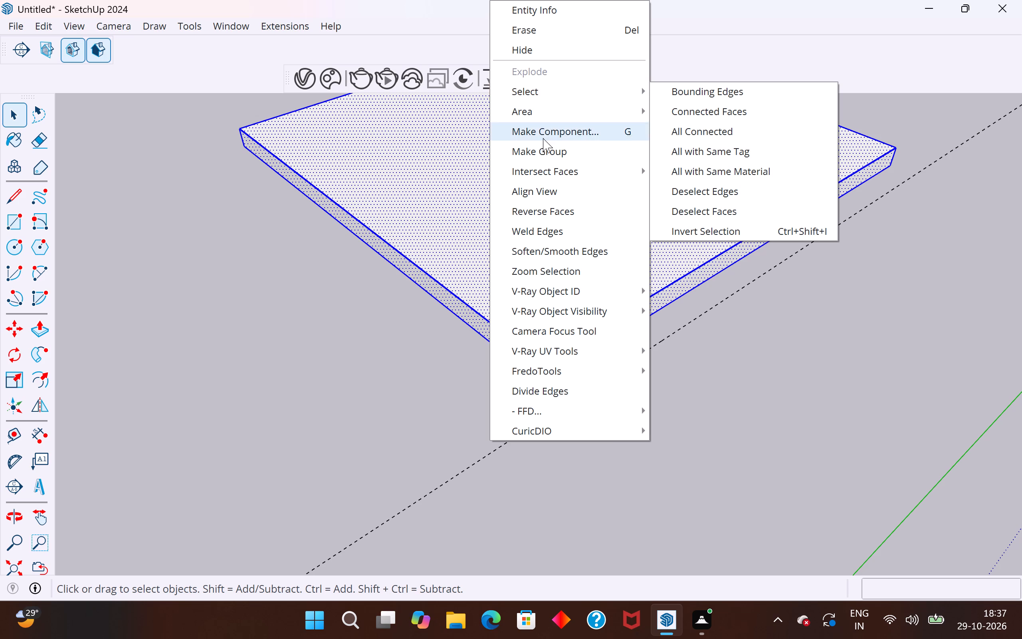
click(543, 148)
click(372, 375)
Draw a line from the slab's bottom corner out to the guide, in line with the slab's adjacent bottom edge.
middle_drag(584, 416, 767, 396)
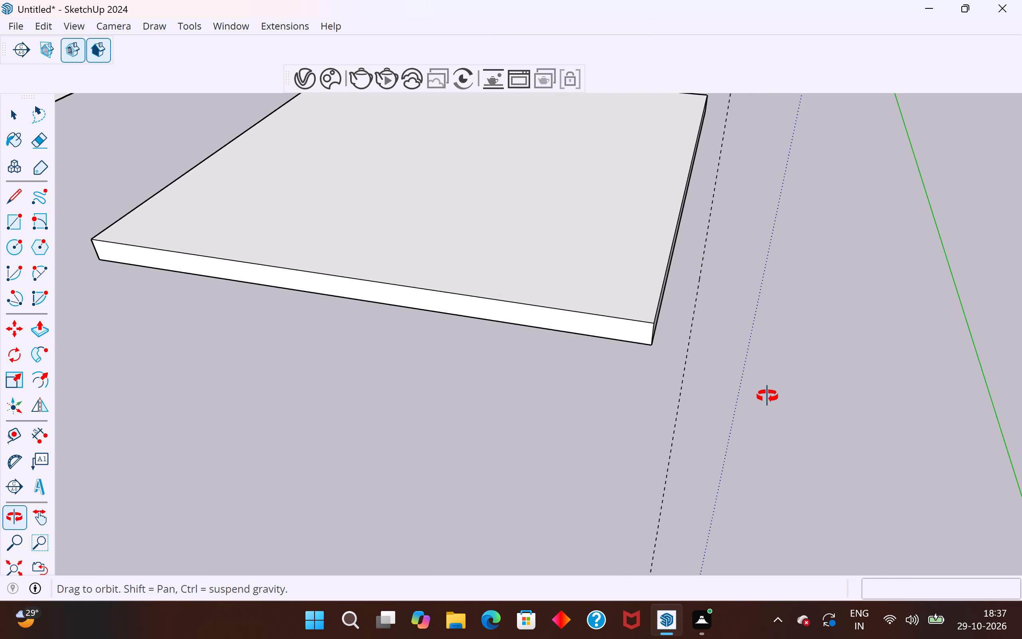
middle_drag(767, 396, 752, 403)
scroll(687, 483, down, 4)
click(12, 201)
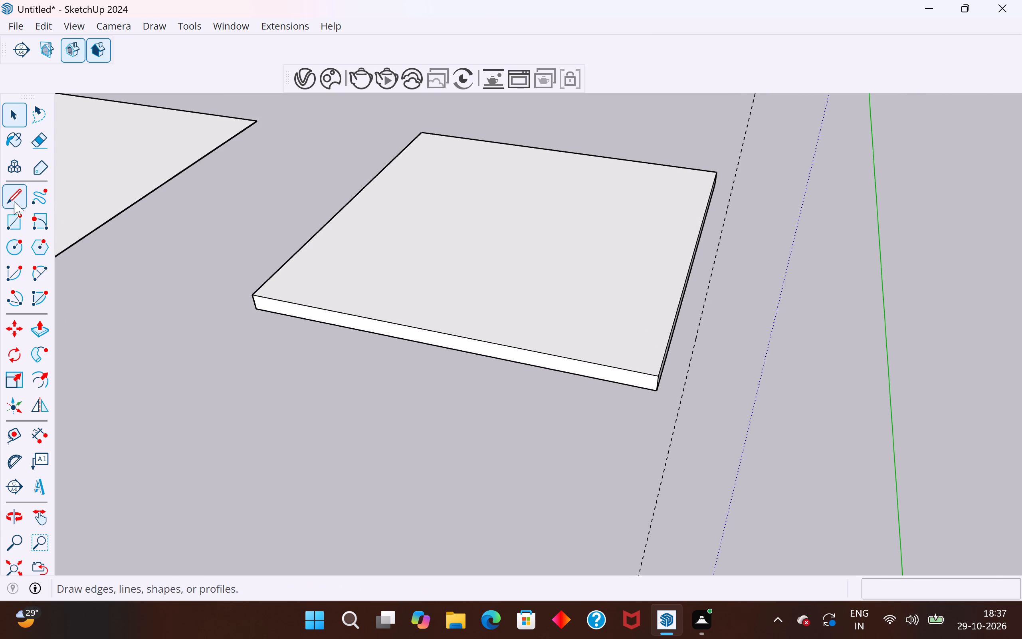
scroll(739, 365, up, 4)
click(618, 409)
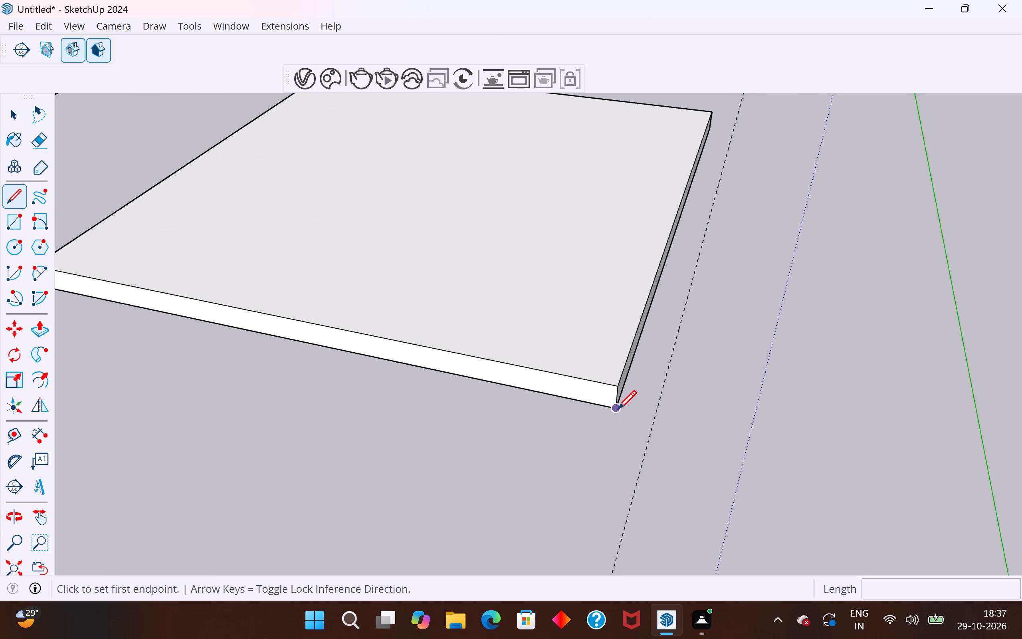
click(656, 417)
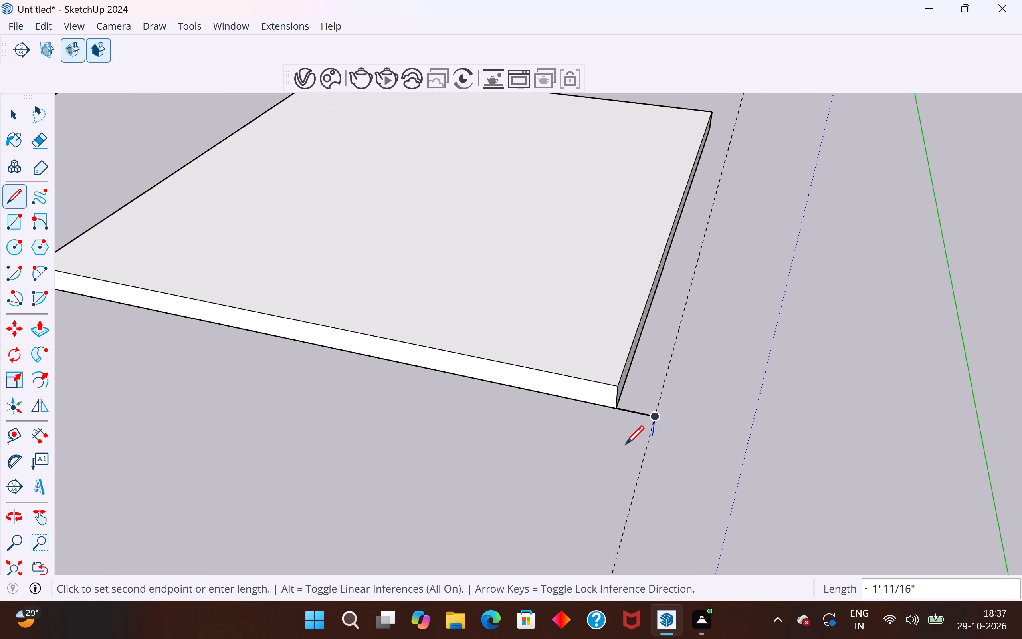
key(Escape)
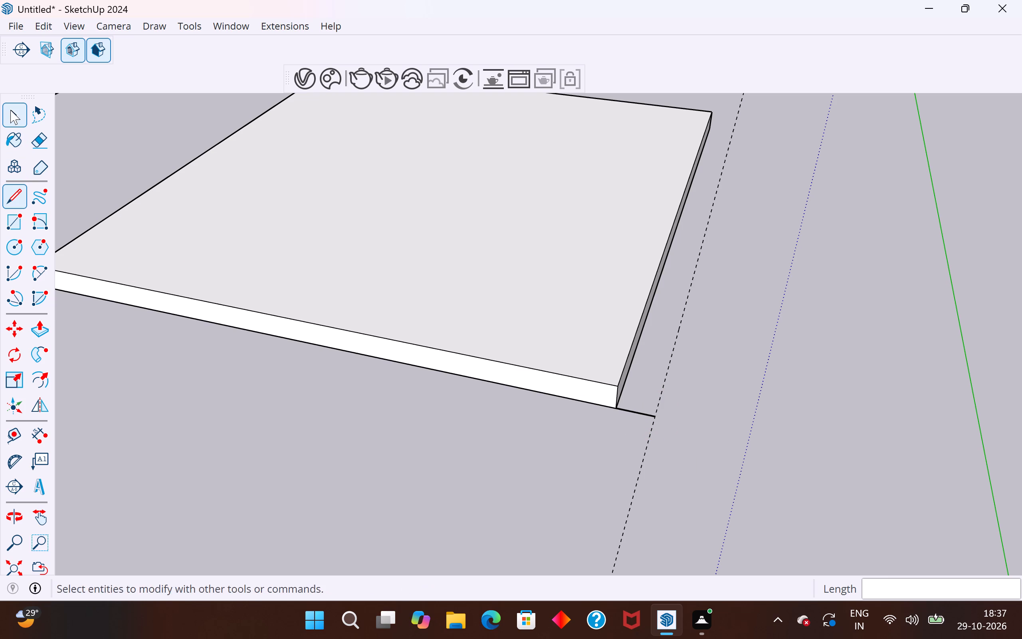
click(10, 110)
Draw a 12' by 8" rectangle on the ground between the slab's bottom edge and the guide line.
click(11, 230)
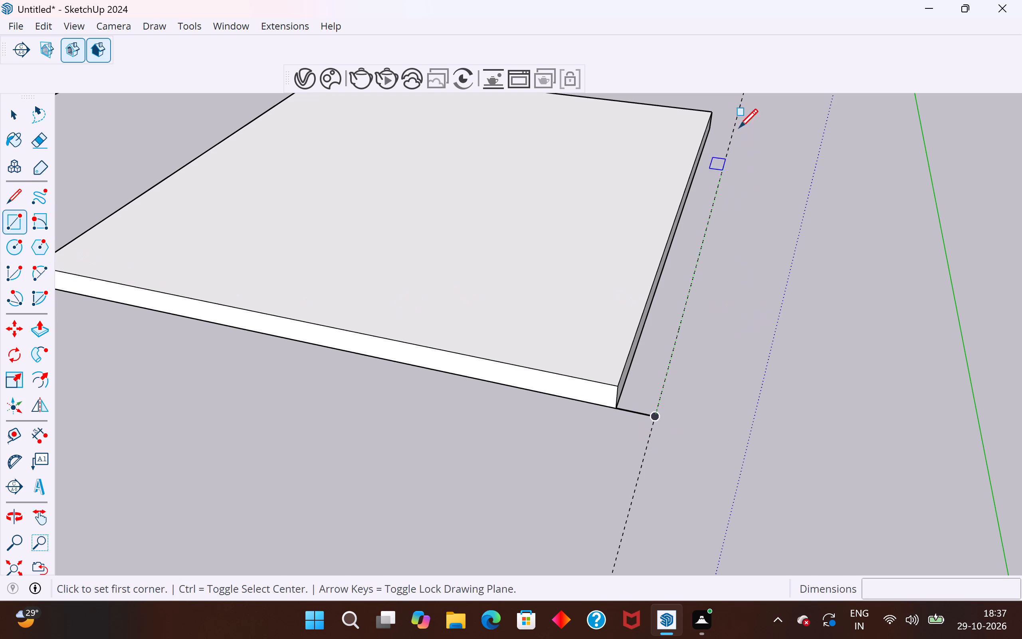
scroll(717, 123, up, 9)
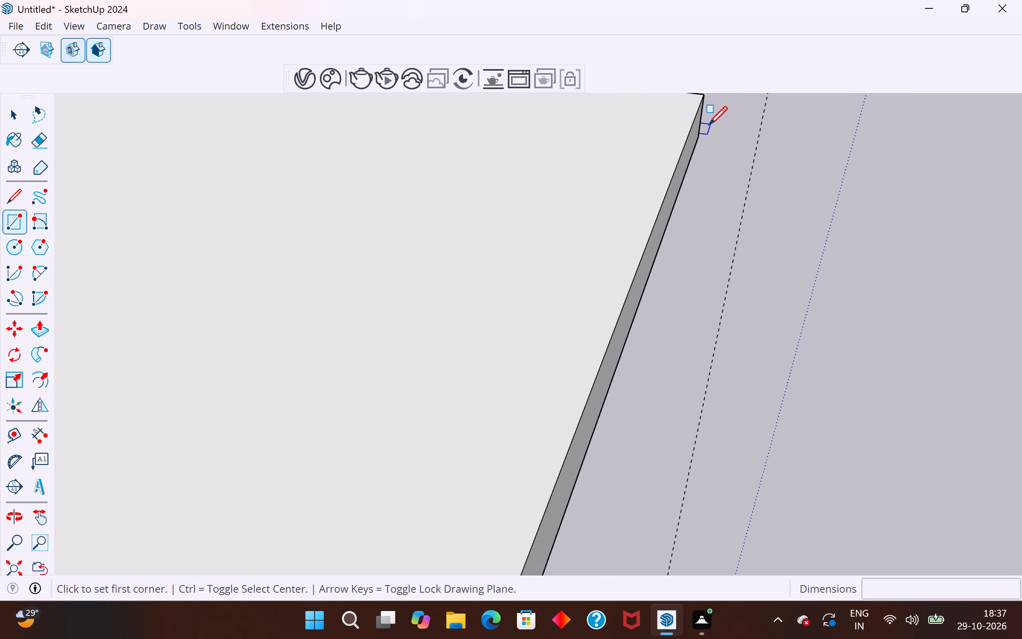
click(703, 135)
scroll(703, 135, down, 6)
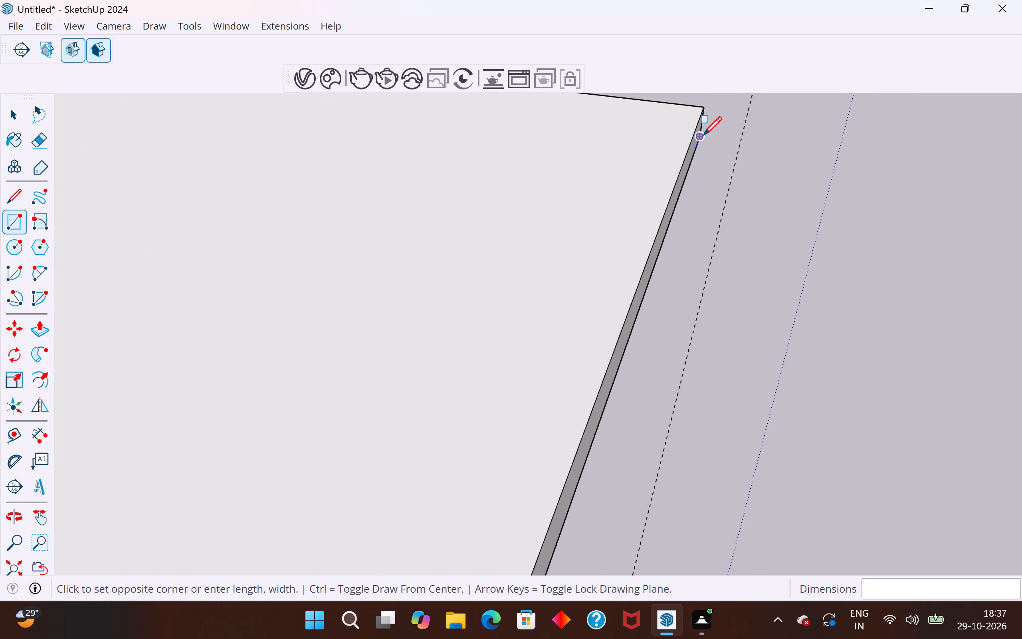
scroll(703, 135, down, 10)
scroll(679, 258, up, 5)
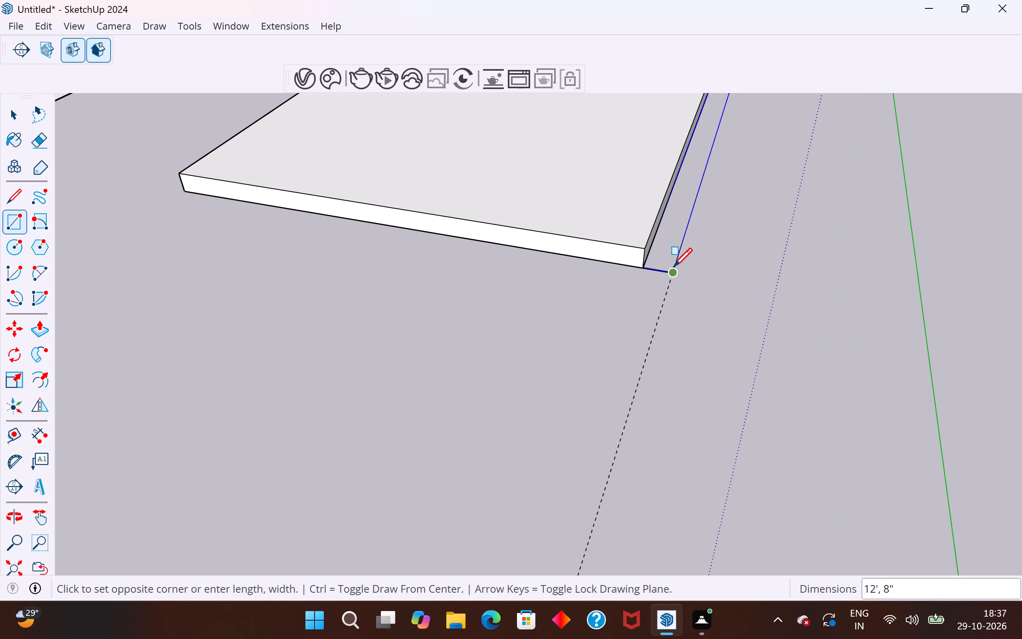
click(673, 266)
click(24, 109)
click(551, 392)
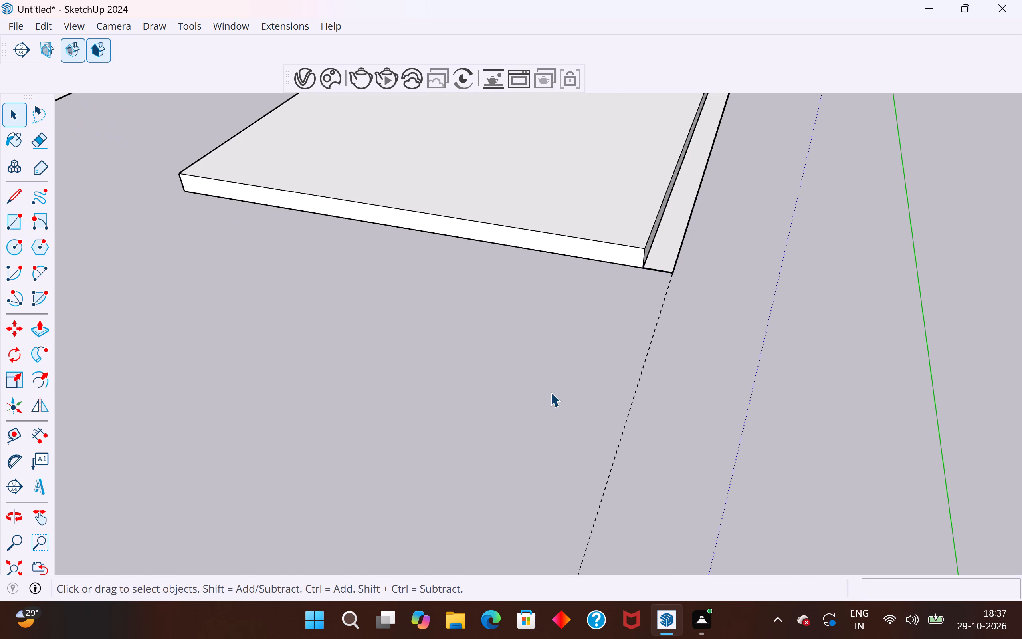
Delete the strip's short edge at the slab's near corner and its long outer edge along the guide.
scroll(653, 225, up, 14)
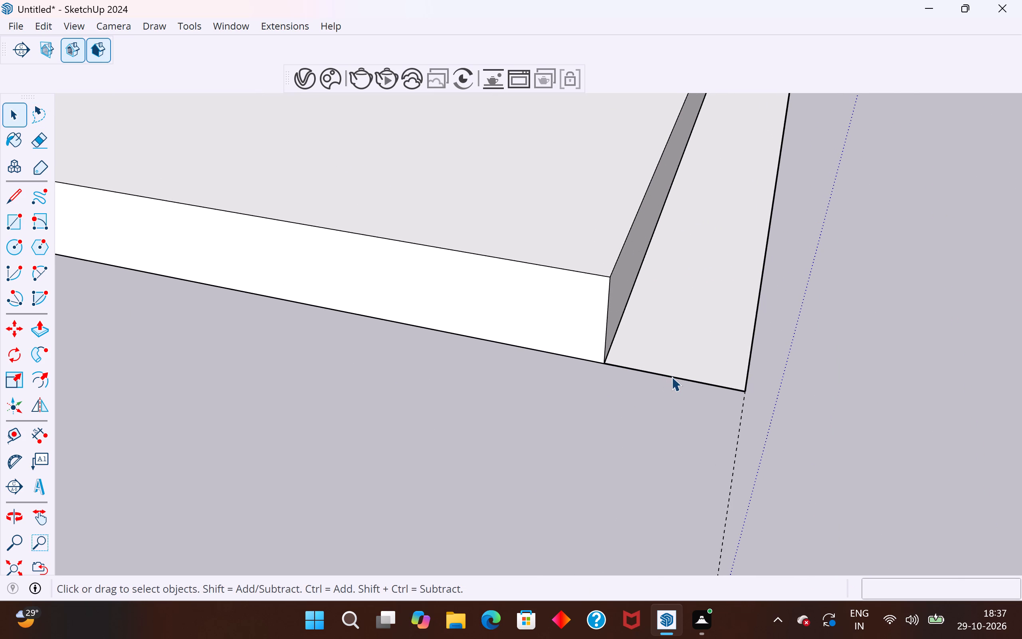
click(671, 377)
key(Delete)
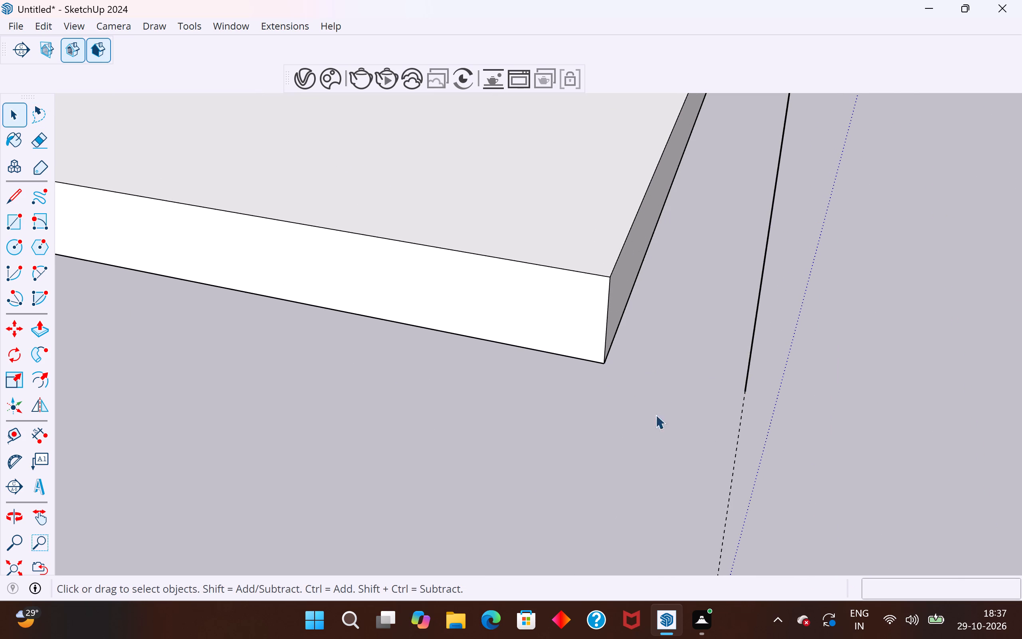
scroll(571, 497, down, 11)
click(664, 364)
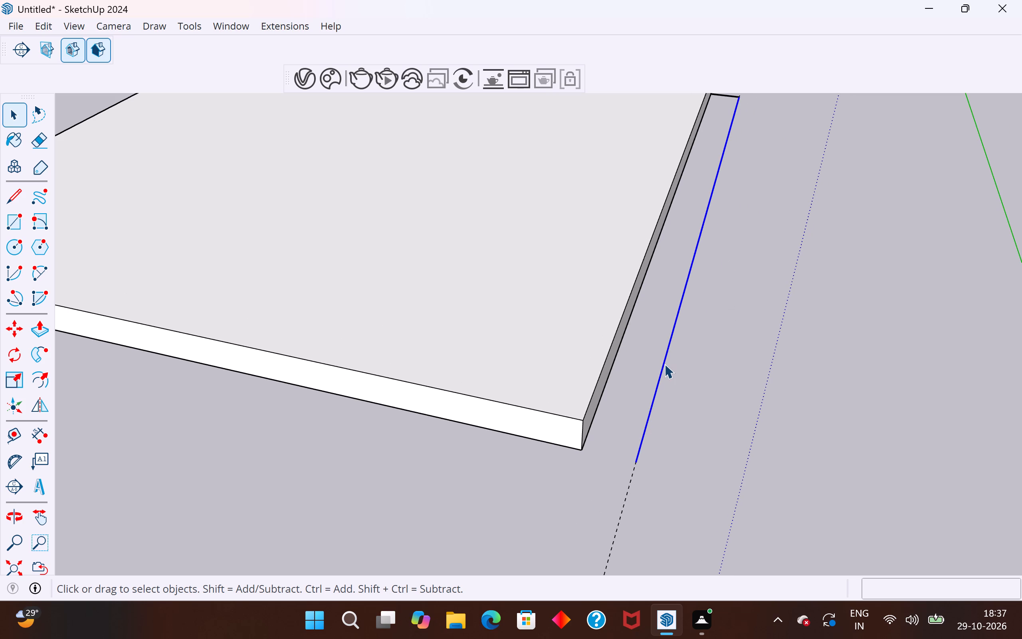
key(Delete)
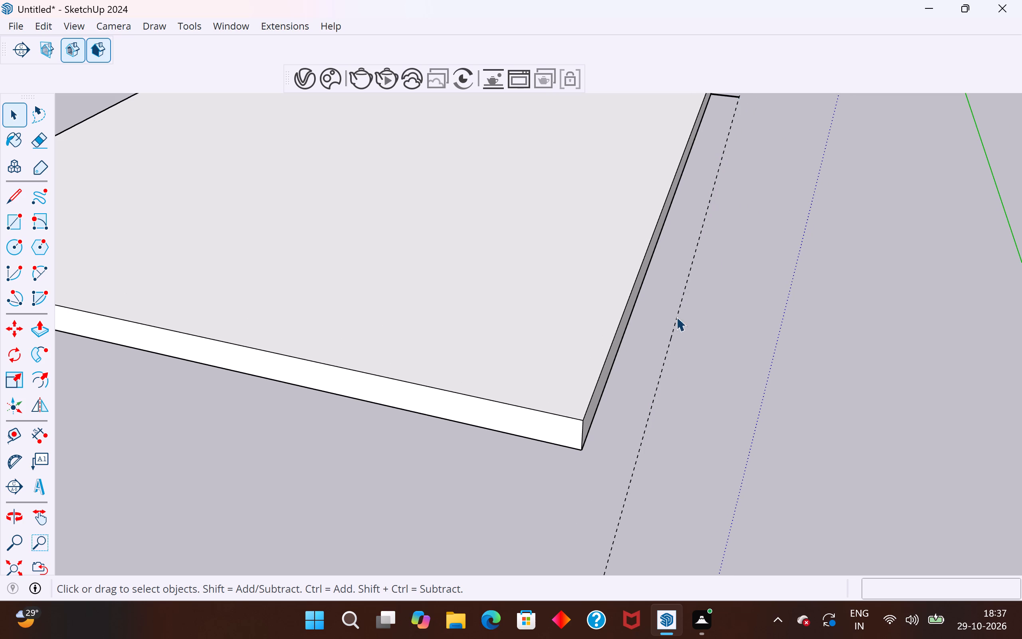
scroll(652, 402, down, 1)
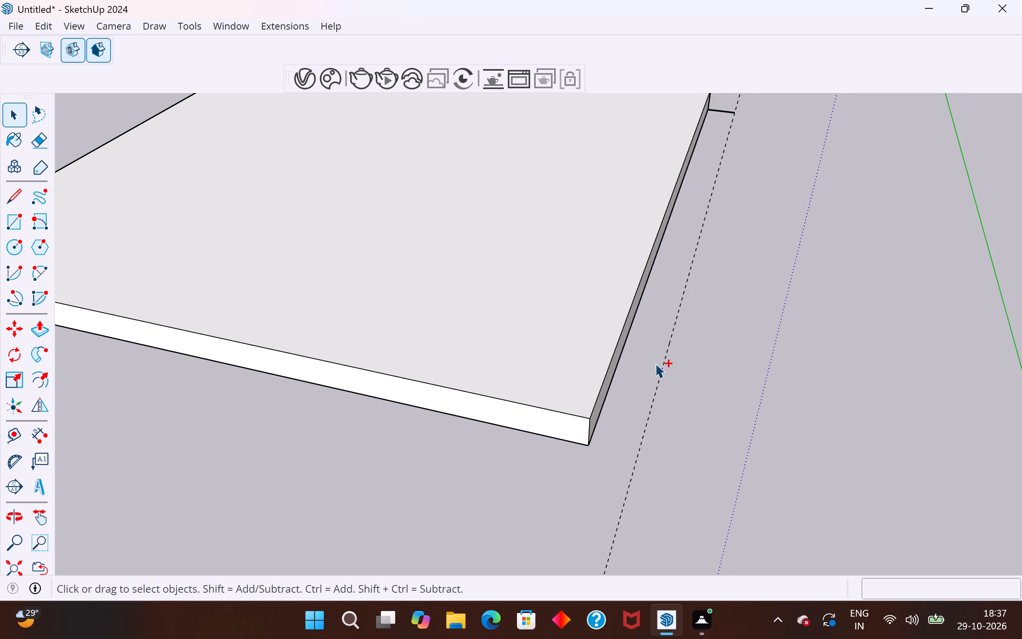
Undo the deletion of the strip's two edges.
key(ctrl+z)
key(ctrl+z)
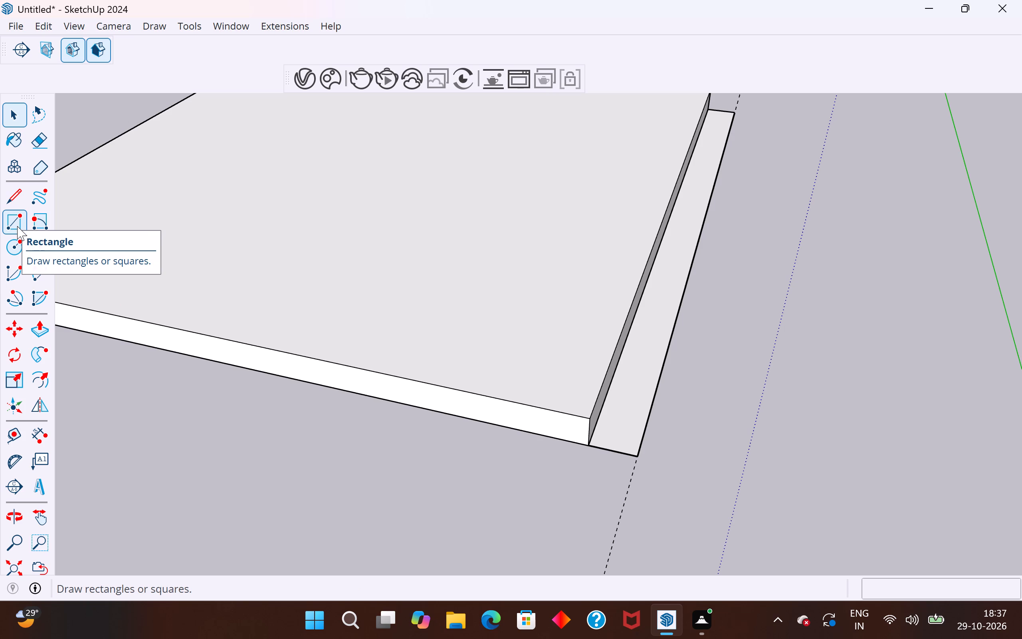
Push/Pull the 8" strip beside the slab upward by 12' to form a wall.
click(17, 226)
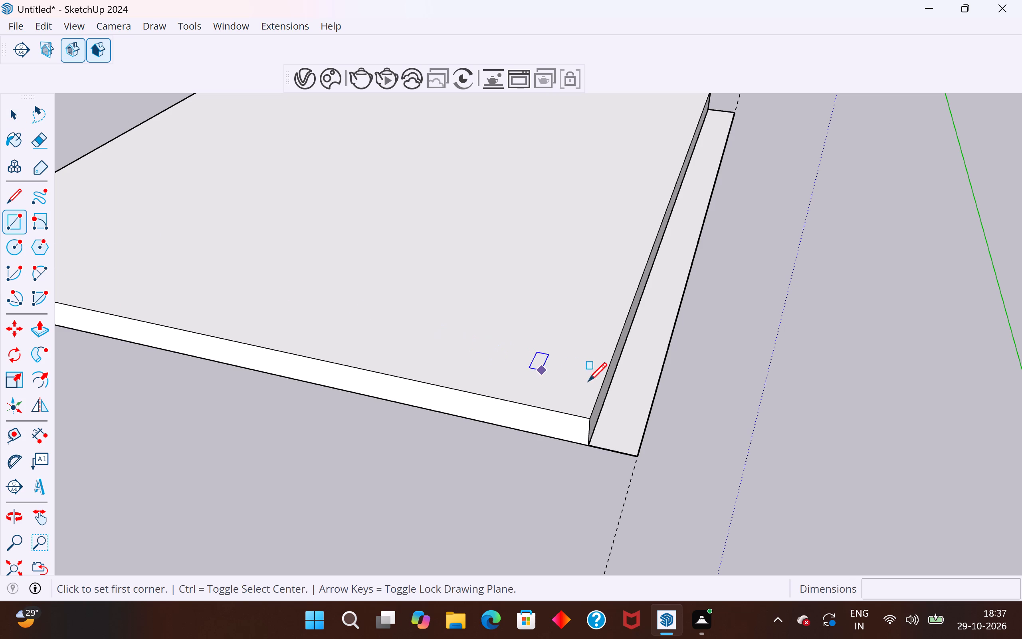
click(6, 110)
click(46, 334)
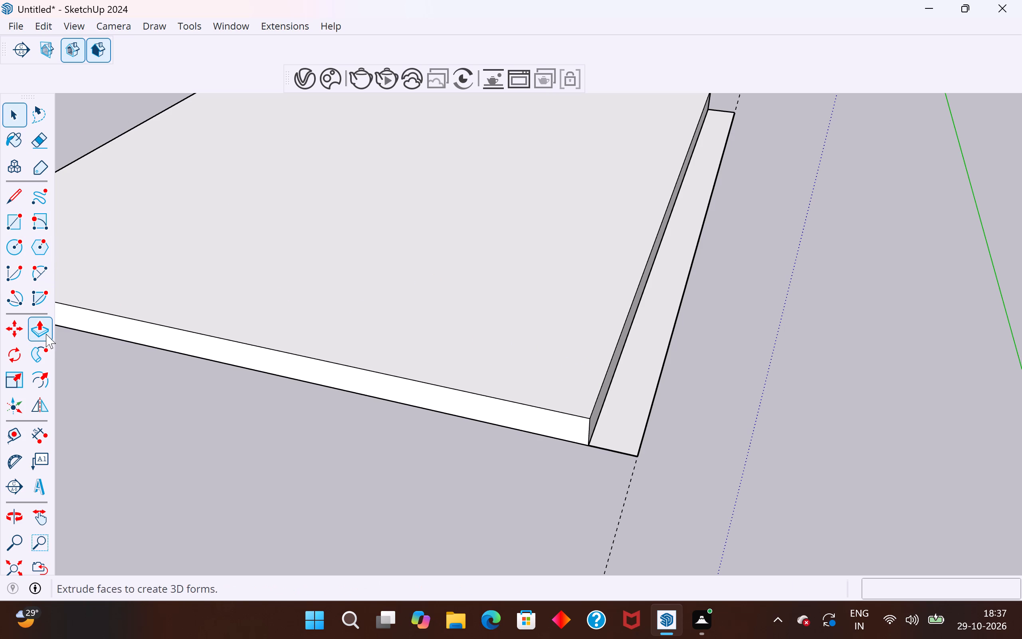
click(620, 412)
scroll(620, 412, down, 12)
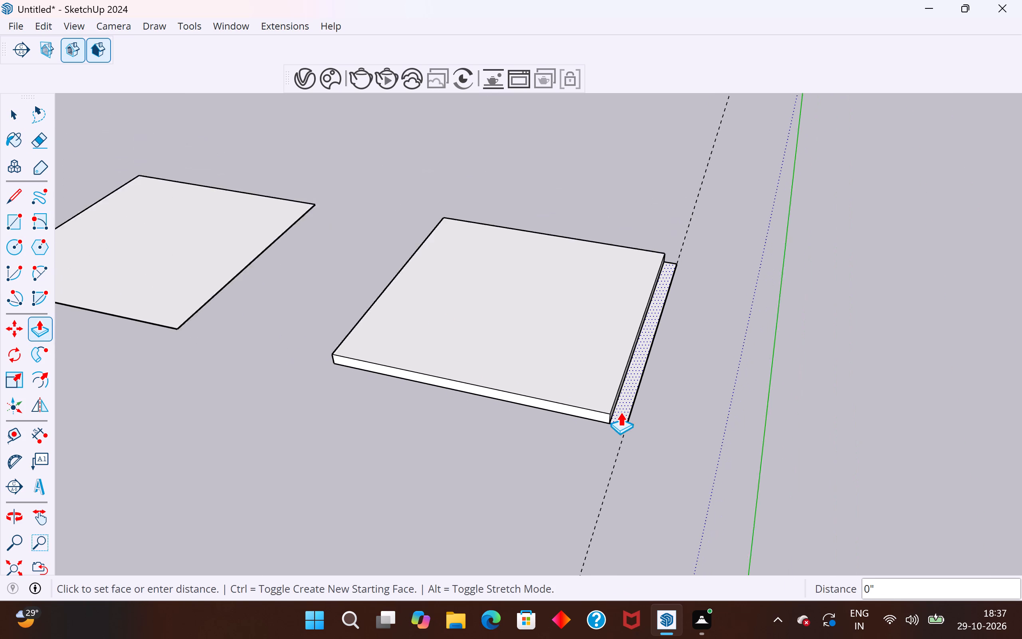
middle_drag(638, 284, 631, 134)
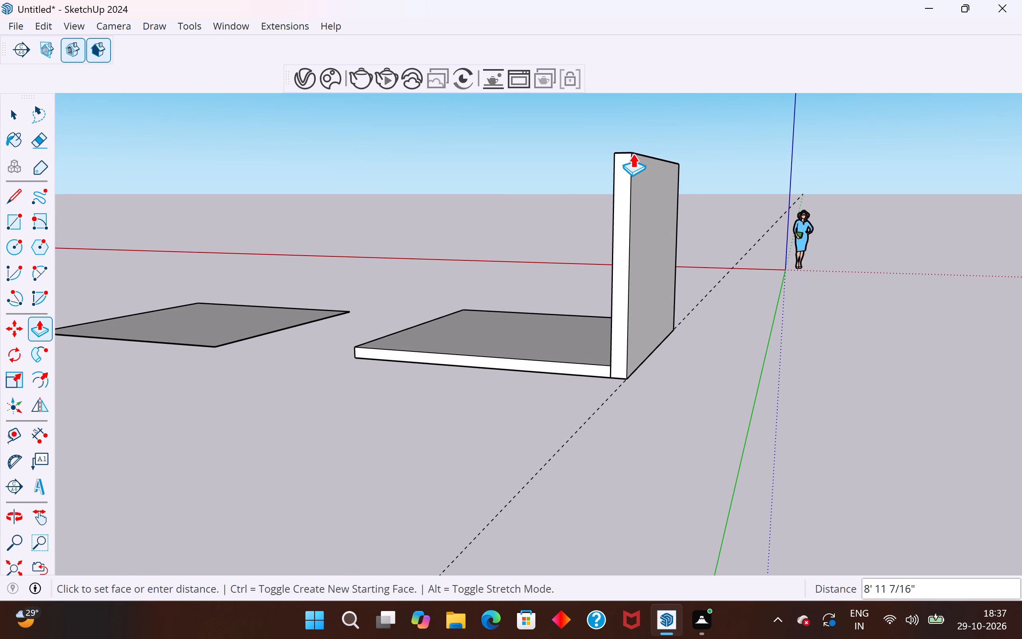
text(12')
key(Return)
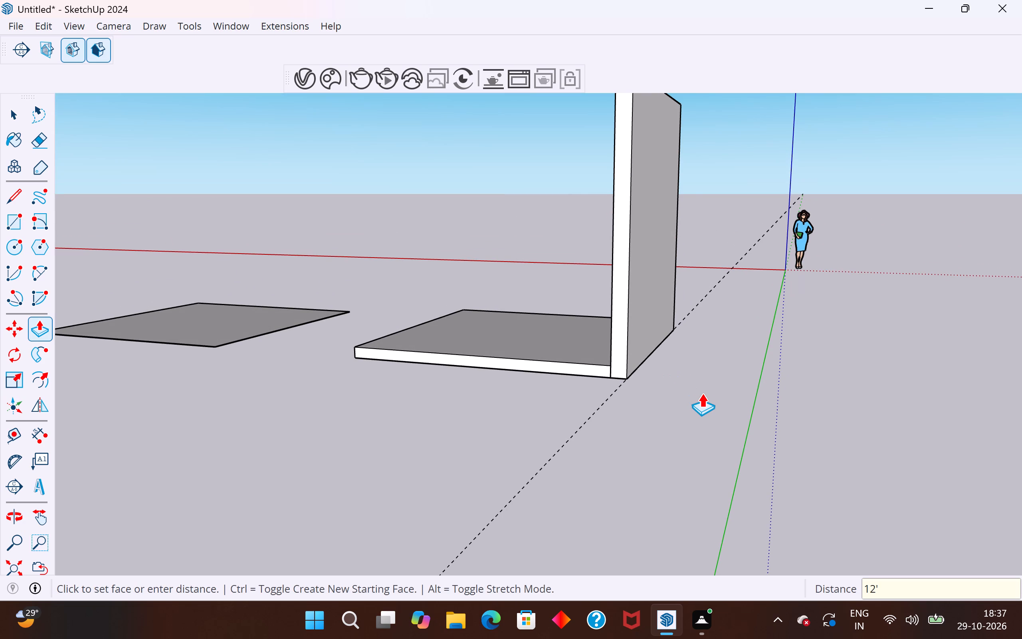
Make the entire 12' high wall a group.
click(24, 113)
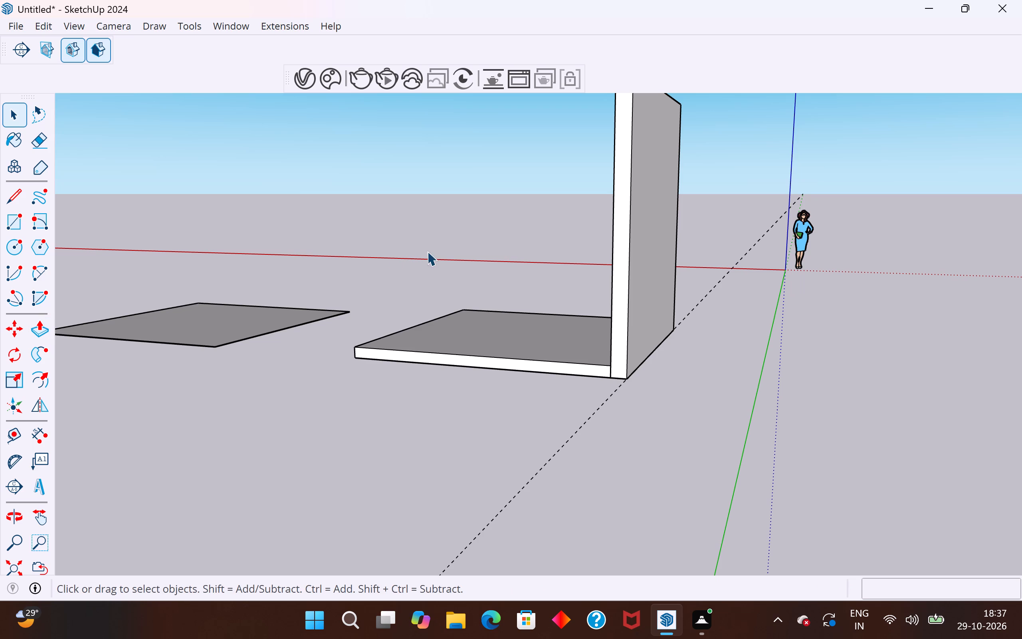
click(427, 251)
scroll(637, 373, up, 3)
triple_click(618, 347)
right_click(618, 347)
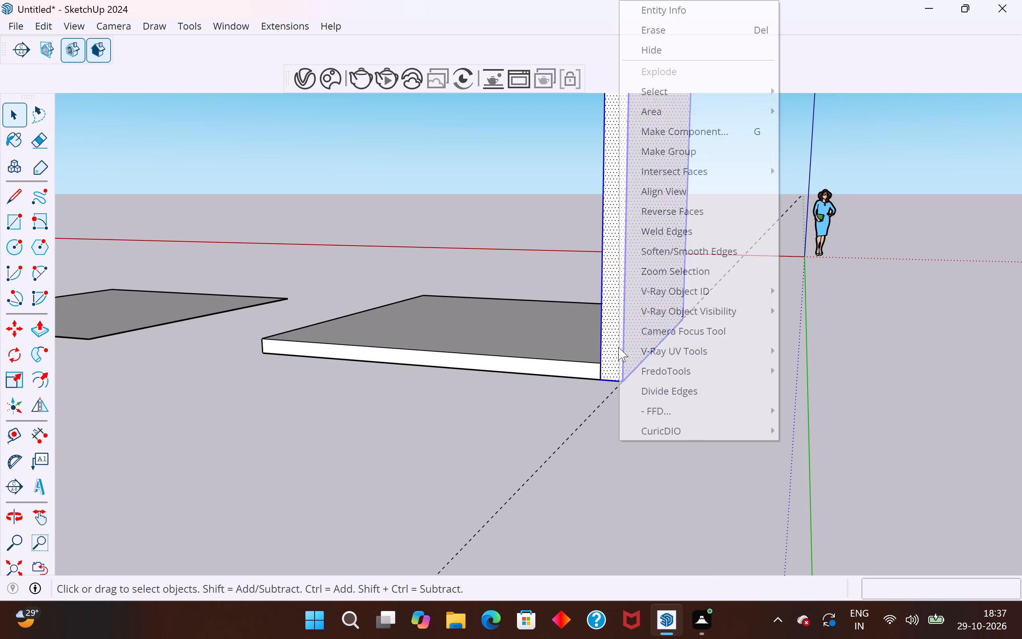
click(688, 147)
click(840, 366)
Copy the wall group about 12' along the guide, from the slab's far corner to its near corner, end to end with the original.
middle_drag(619, 423, 691, 435)
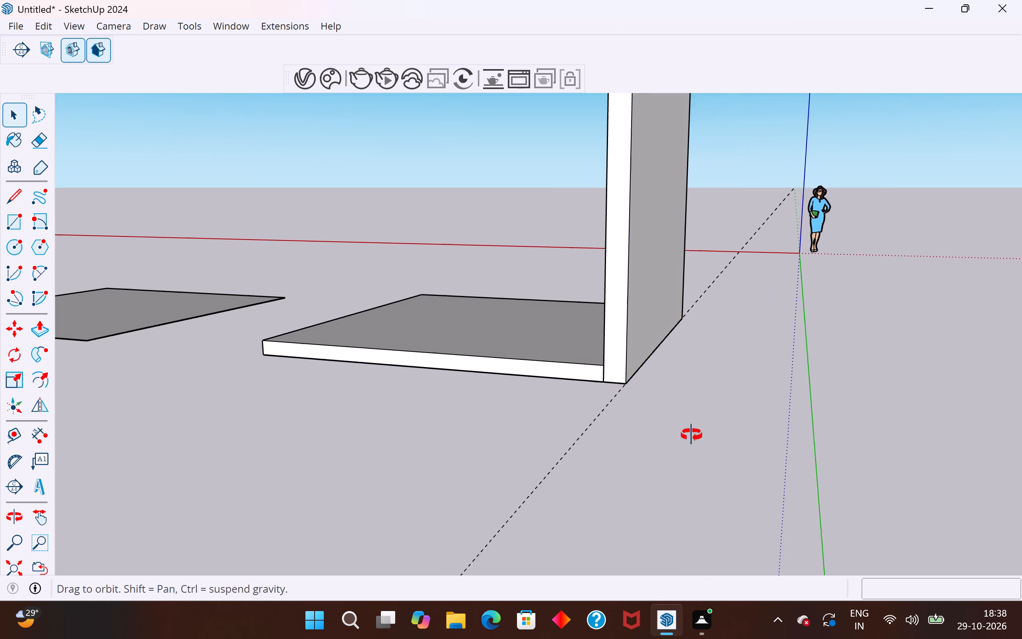
middle_drag(691, 435, 860, 518)
click(737, 306)
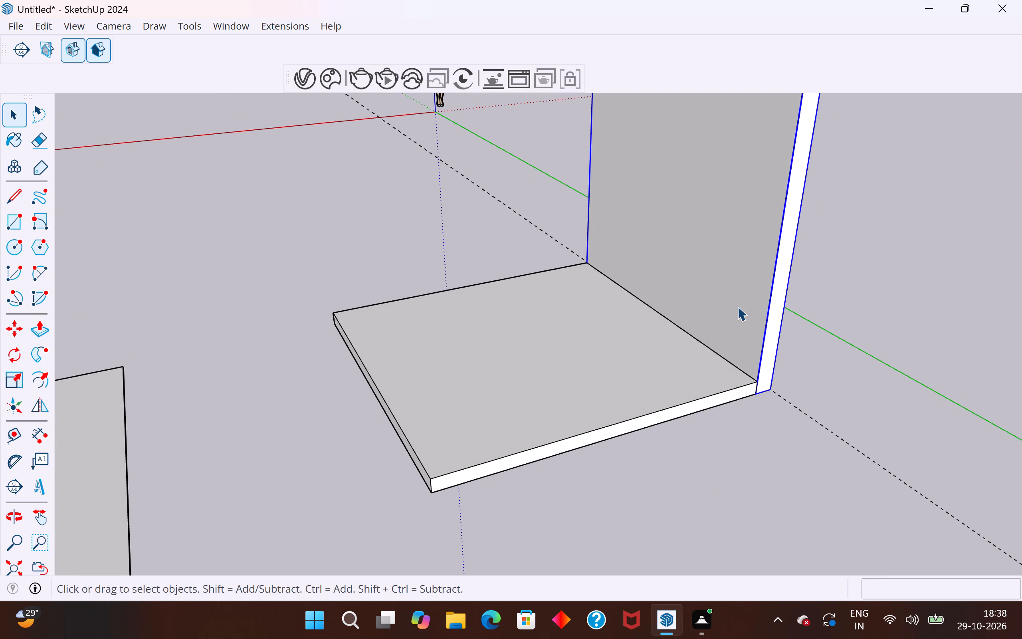
key(m)
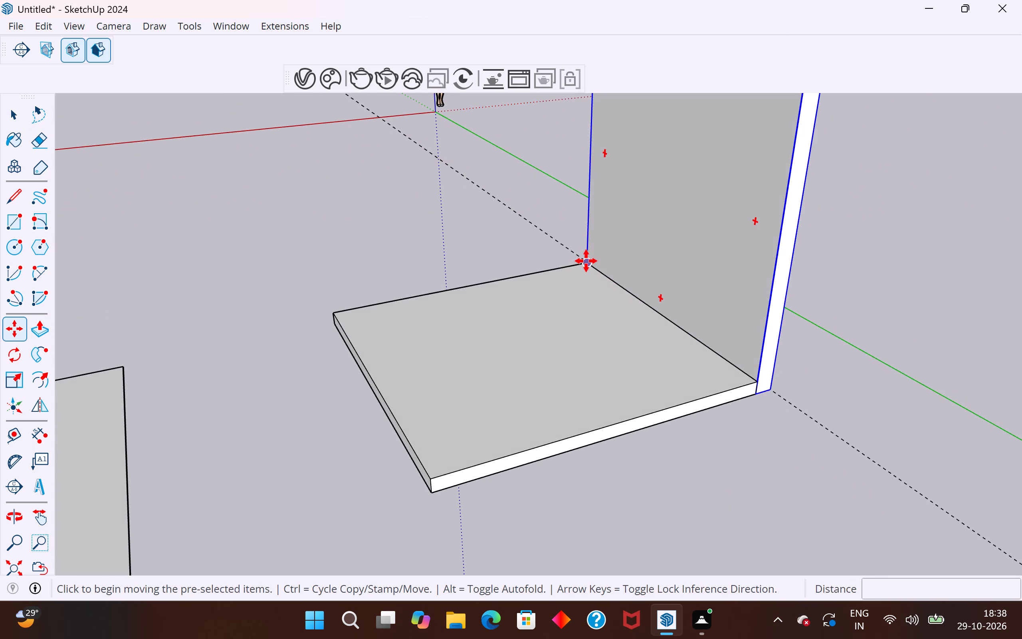
ctrl+click(586, 261)
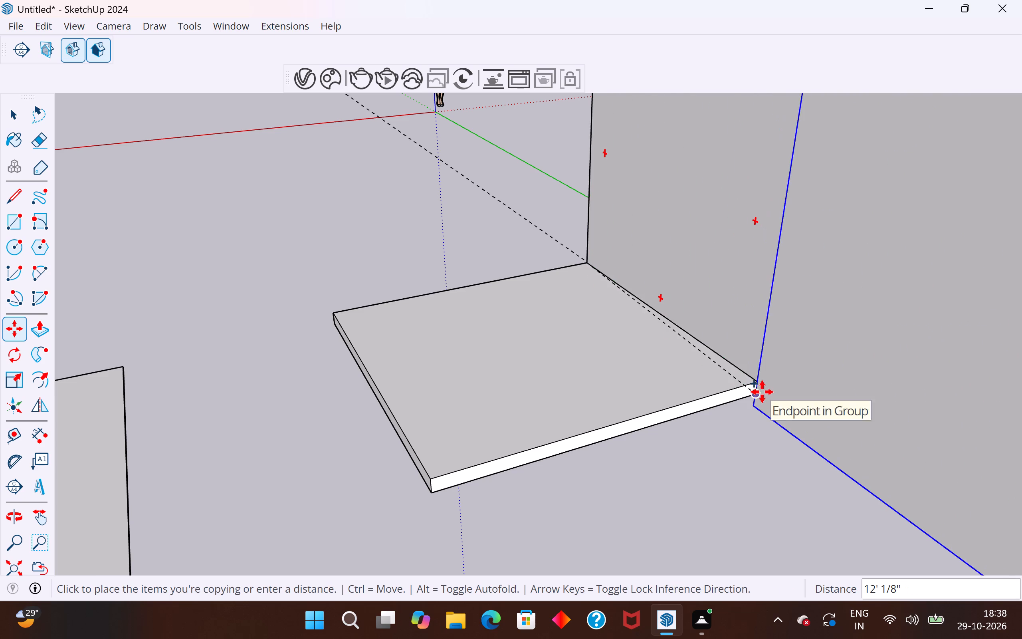
click(765, 389)
Rotate the copied wall 90° horizontally about its outer bottom corner at the original wall's end, bringing it across the slab's adjacent edge.
scroll(544, 225, down, 5)
middle_drag(496, 319, 557, 330)
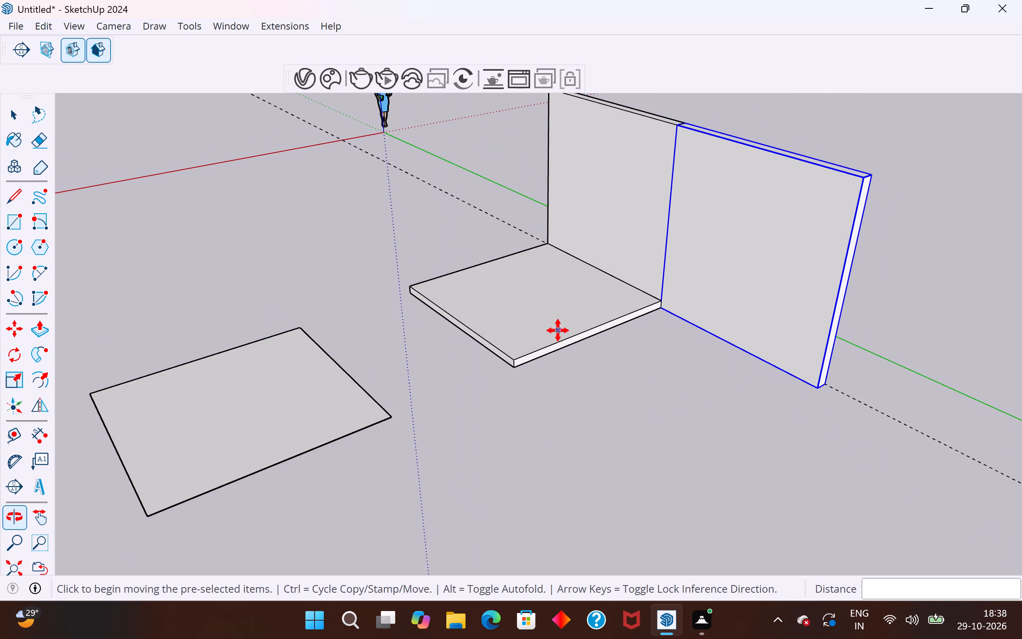
click(12, 361)
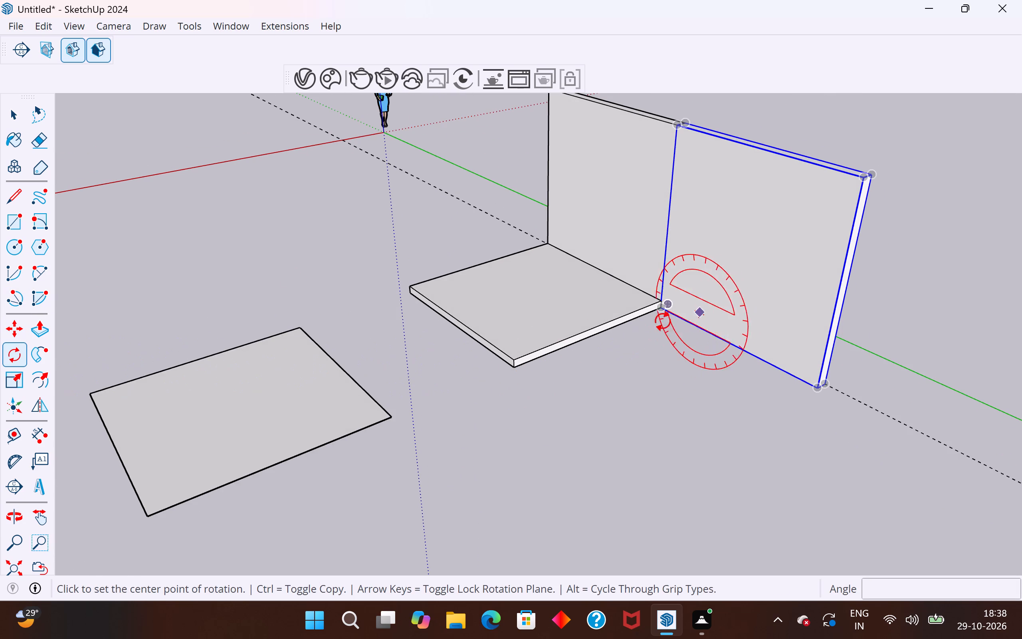
click(660, 315)
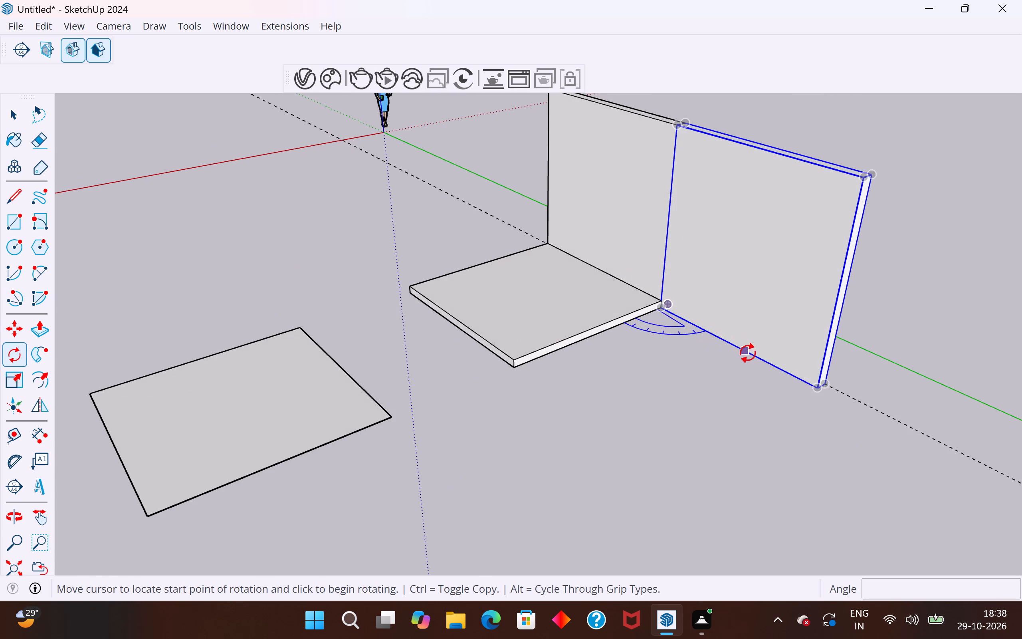
click(855, 405)
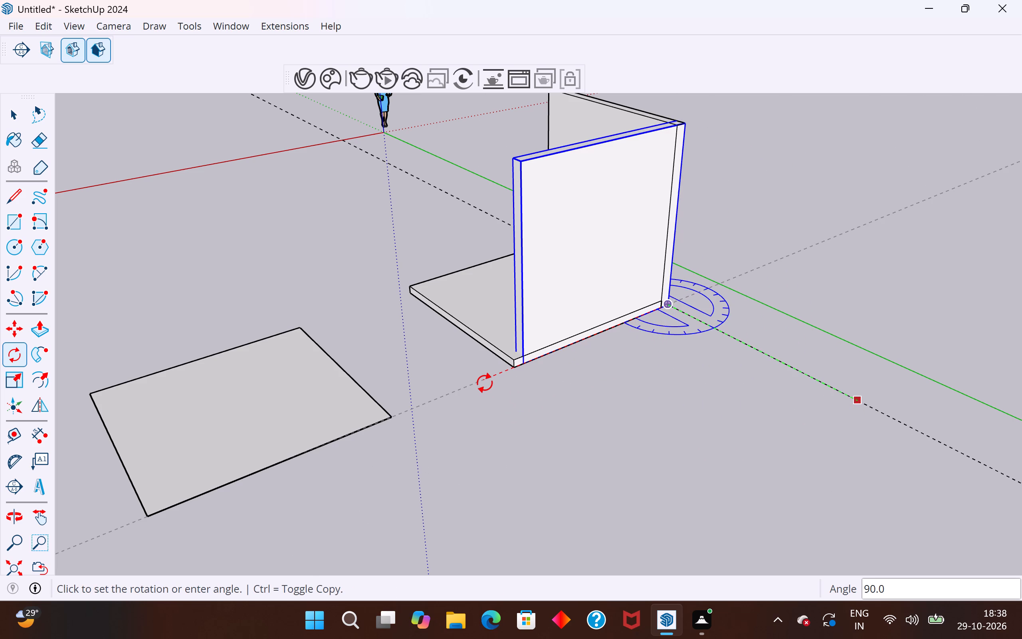
click(485, 383)
middle_drag(724, 371, 580, 400)
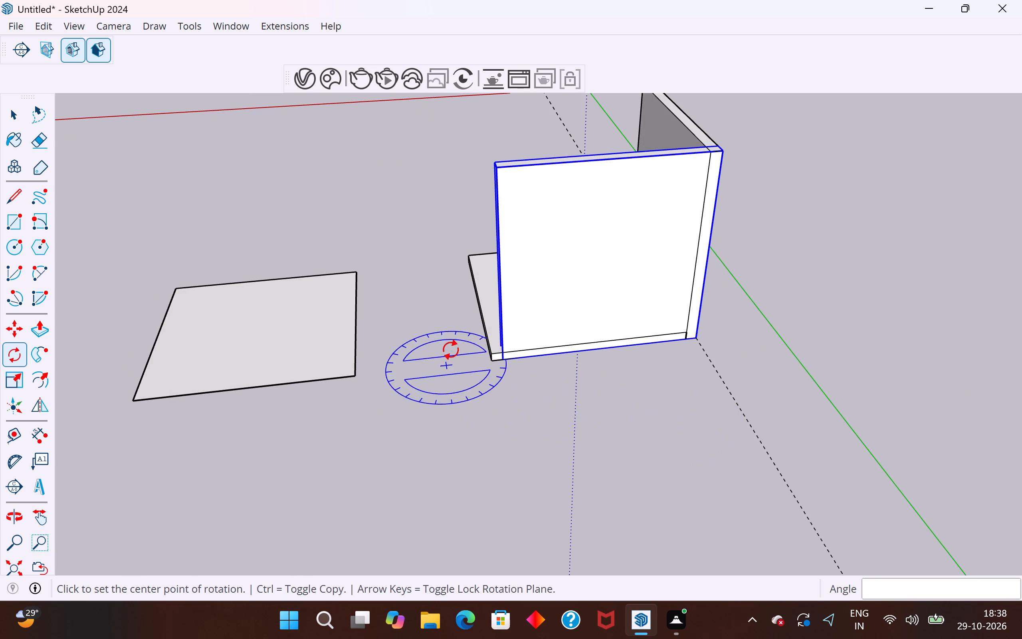
Move the rotated wall along its length so its outer end lines up with the floor slab's corner.
click(13, 113)
click(366, 200)
scroll(549, 313, up, 4)
middle_drag(557, 341, 557, 343)
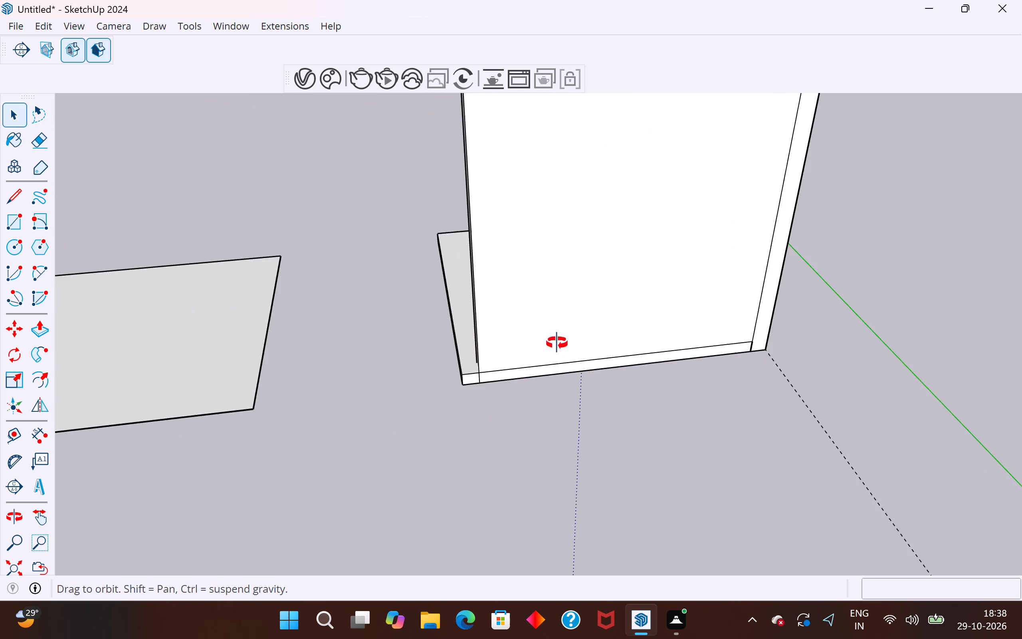
middle_drag(557, 343, 508, 226)
middle_drag(532, 313, 467, 403)
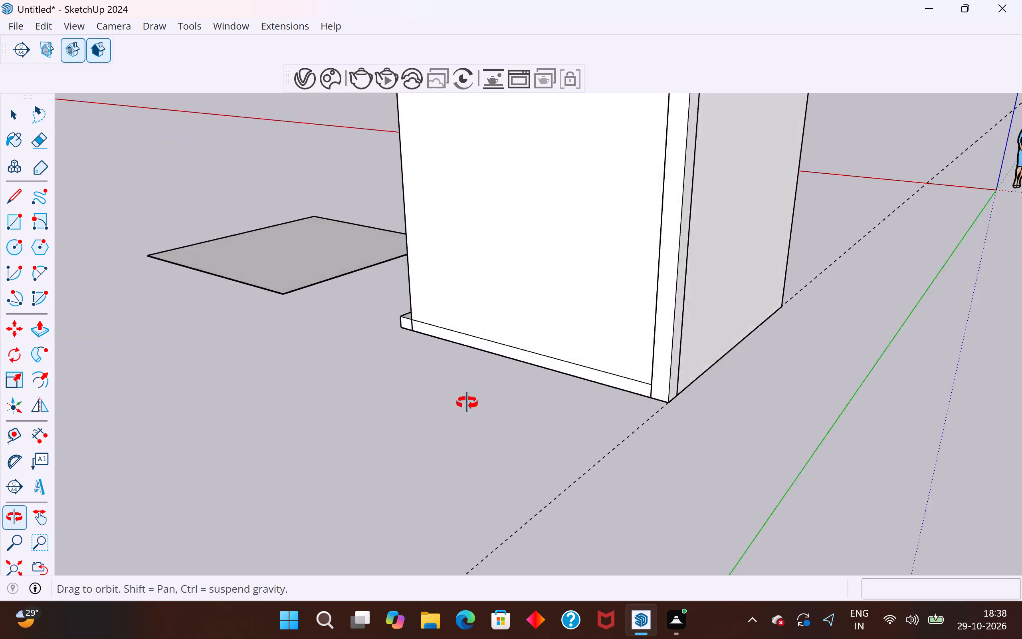
middle_drag(467, 403, 653, 422)
click(541, 323)
key(m)
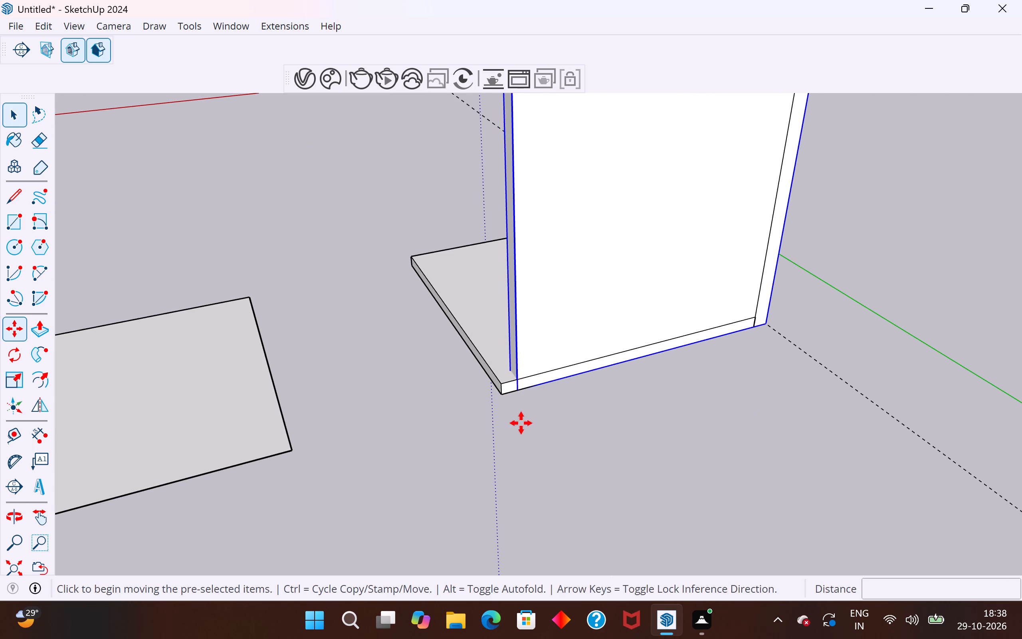
click(523, 392)
click(501, 393)
Move the rotated wall 8" outward so it stands beside the slab's edge instead of overlapping it.
middle_drag(529, 420, 646, 437)
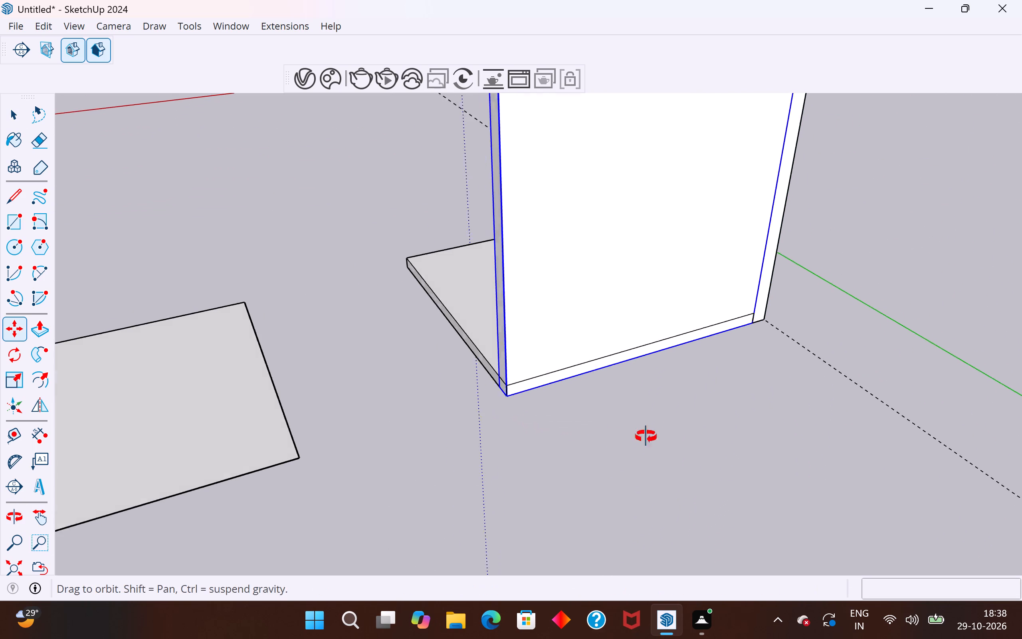
middle_drag(646, 437, 917, 437)
scroll(651, 371, up, 7)
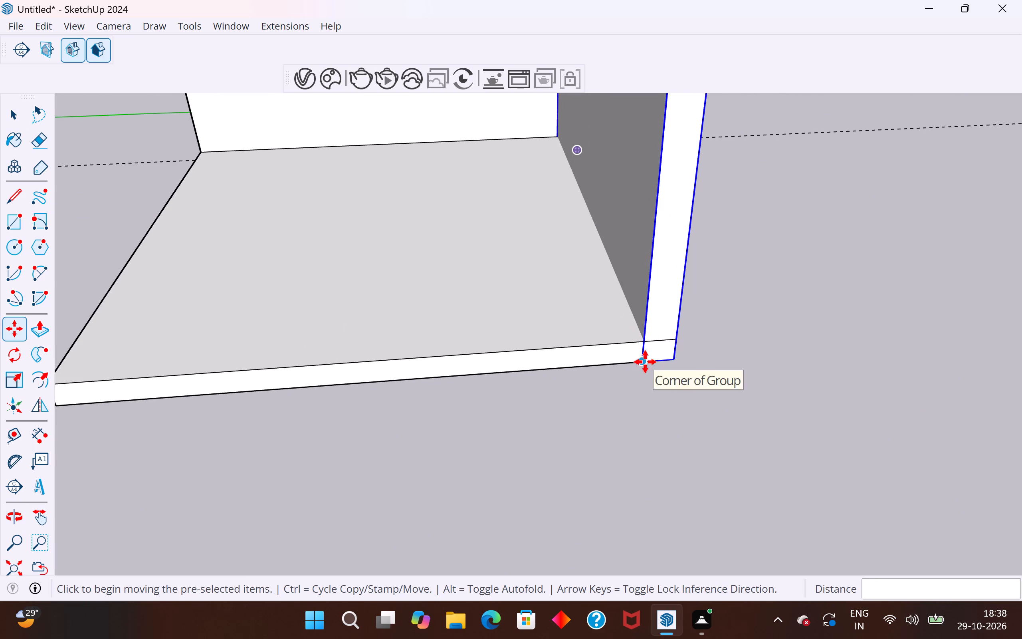
click(645, 362)
click(672, 361)
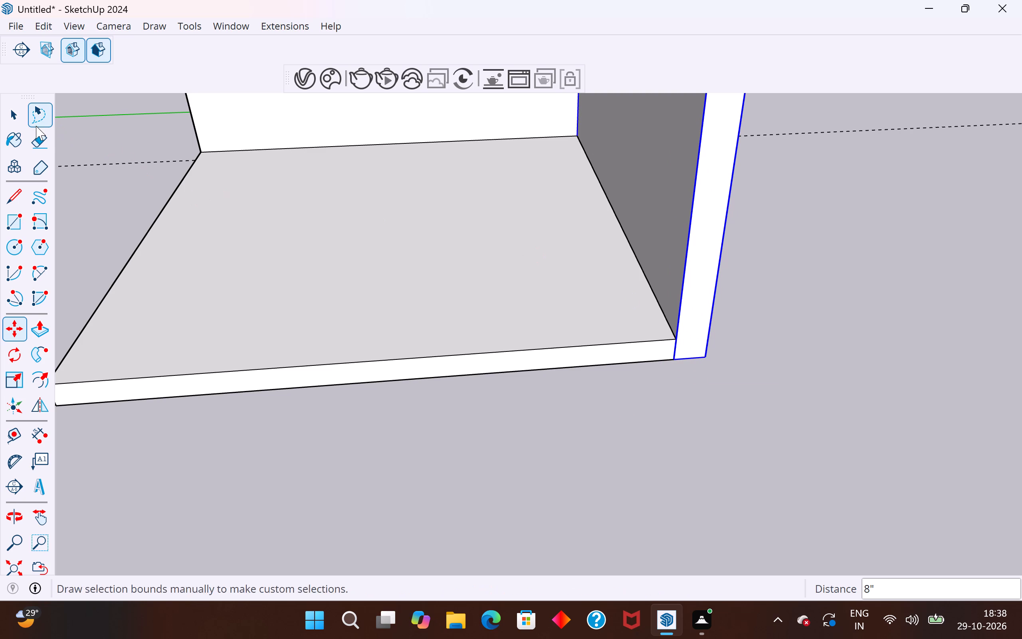
click(20, 118)
click(147, 215)
Copy the rotated wall across the slab, from its outer bottom corner to the opposite slab corner, to enclose the opposite edge.
scroll(525, 333, down, 5)
middle_drag(542, 344, 650, 333)
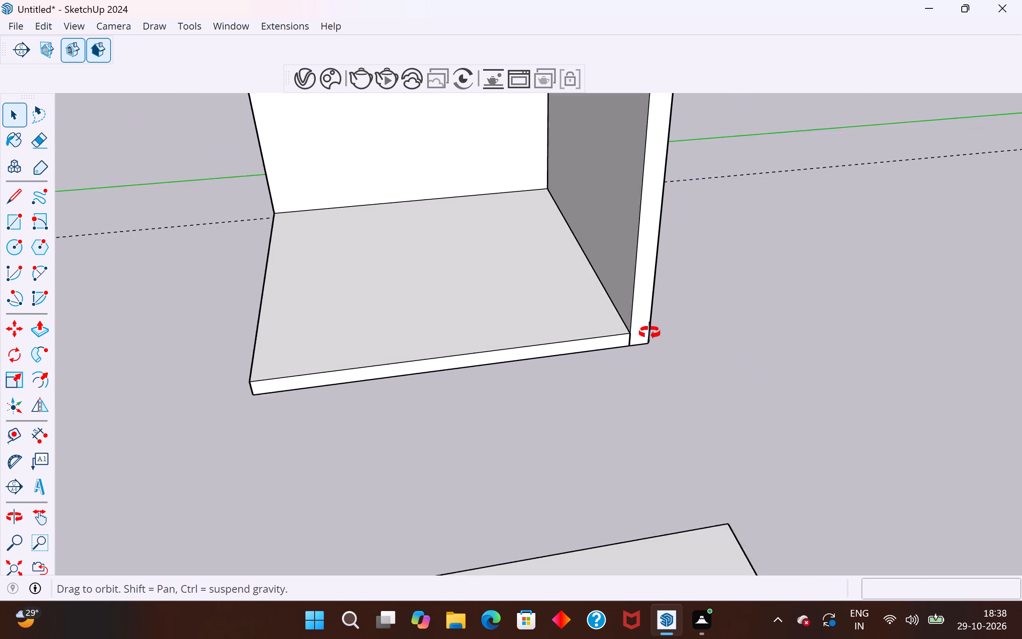
middle_drag(650, 333, 828, 318)
scroll(671, 379, down, 5)
middle_drag(681, 373, 416, 355)
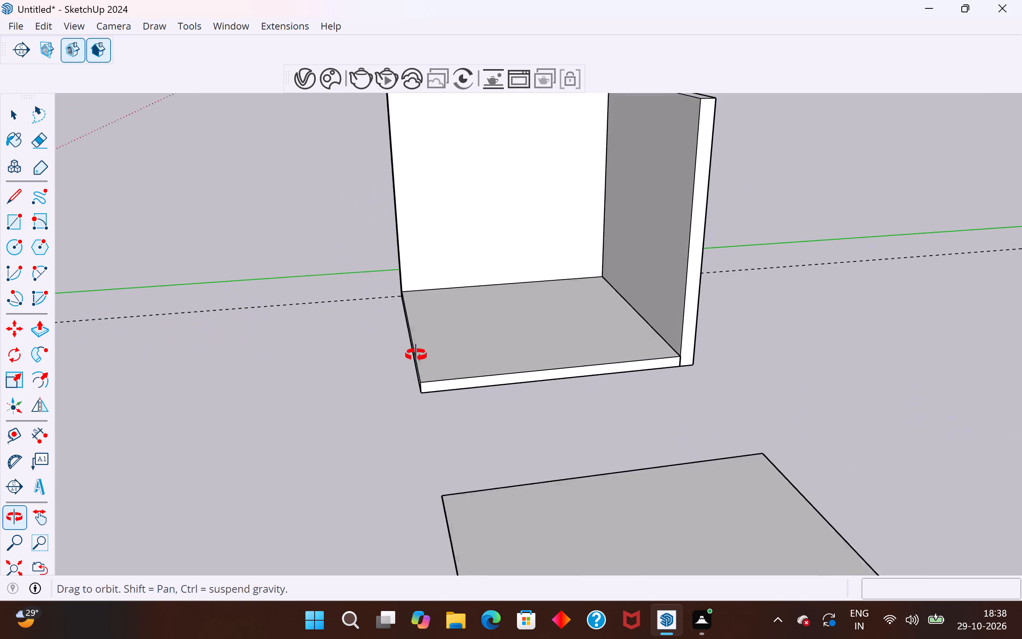
middle_drag(416, 355, 420, 359)
click(681, 304)
scroll(712, 387, up, 1)
middle_drag(712, 387, 699, 381)
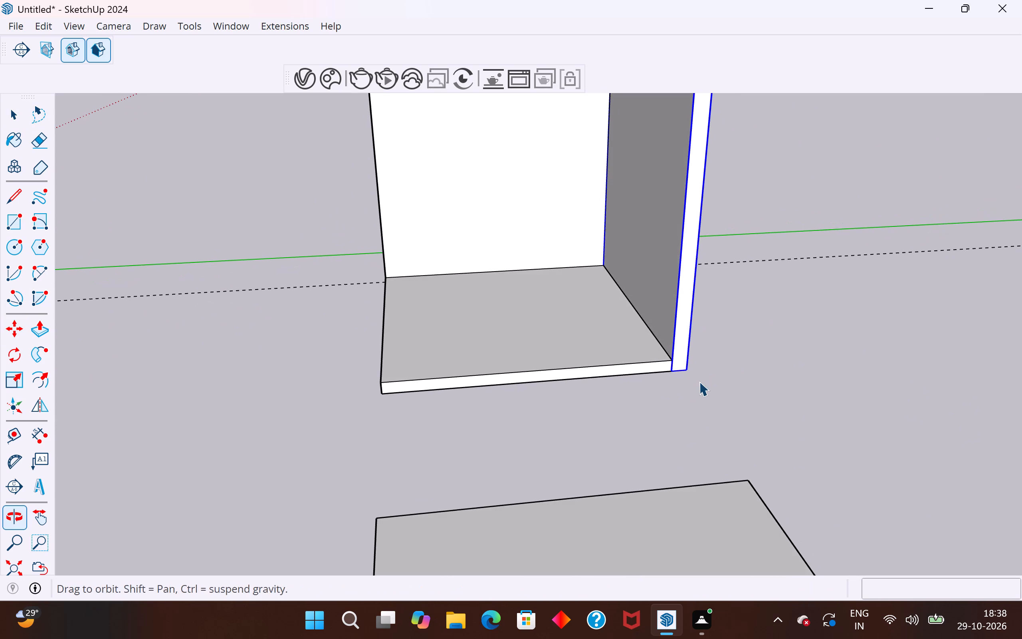
key(m)
ctrl+click(689, 367)
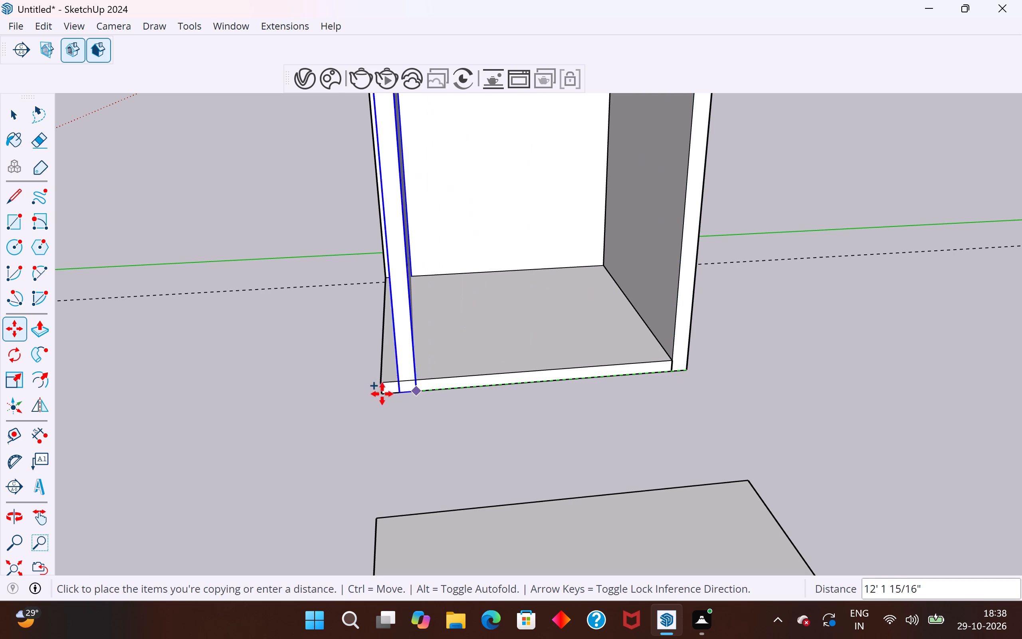
click(379, 394)
click(15, 111)
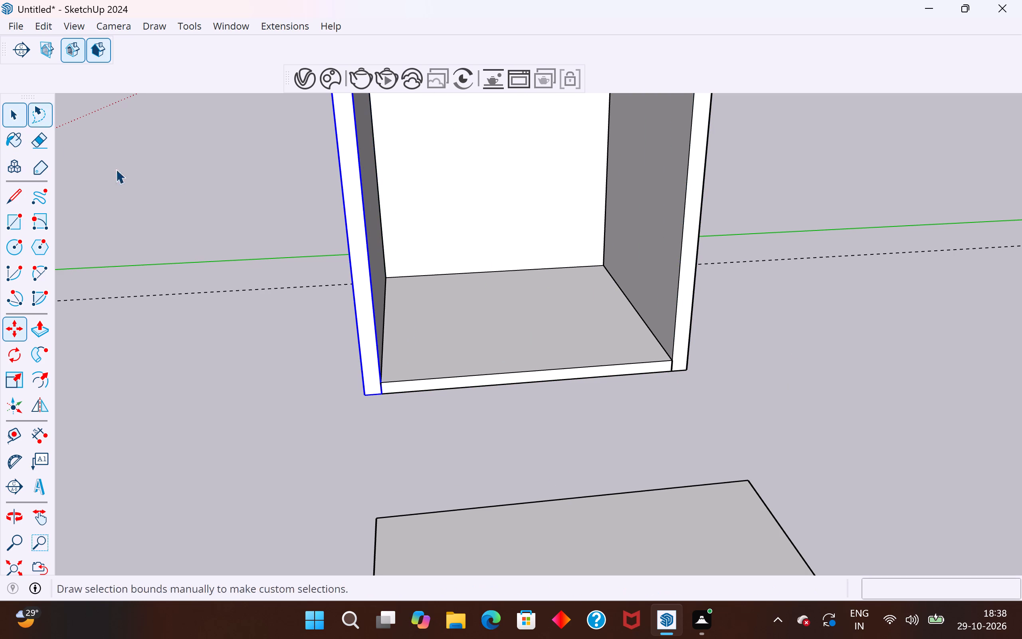
click(254, 177)
Copy the original back wall 12' 8" across the room to close the remaining open side facing the separate rectangle.
middle_drag(449, 406, 289, 409)
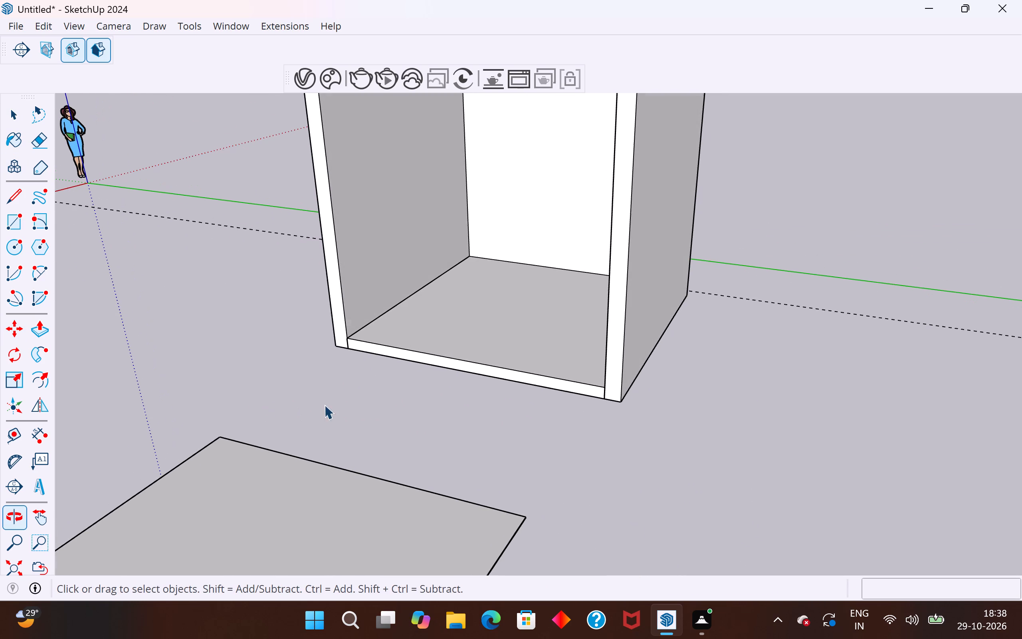
scroll(569, 292, up, 1)
middle_drag(581, 298, 557, 364)
scroll(557, 364, up, 1)
scroll(557, 399, down, 5)
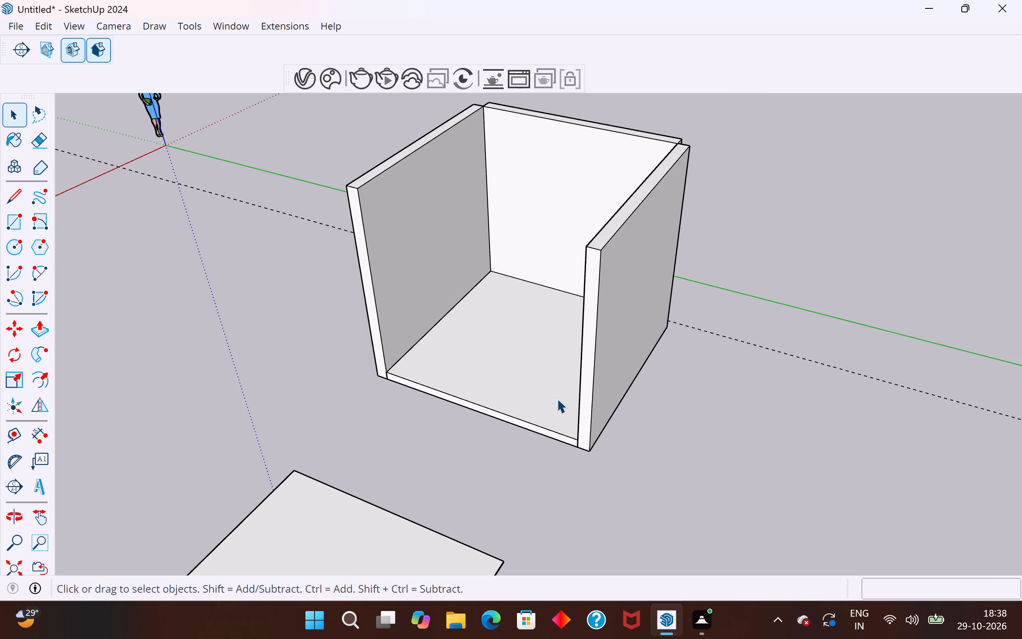
scroll(557, 399, down, 3)
click(558, 262)
middle_drag(686, 359, 290, 339)
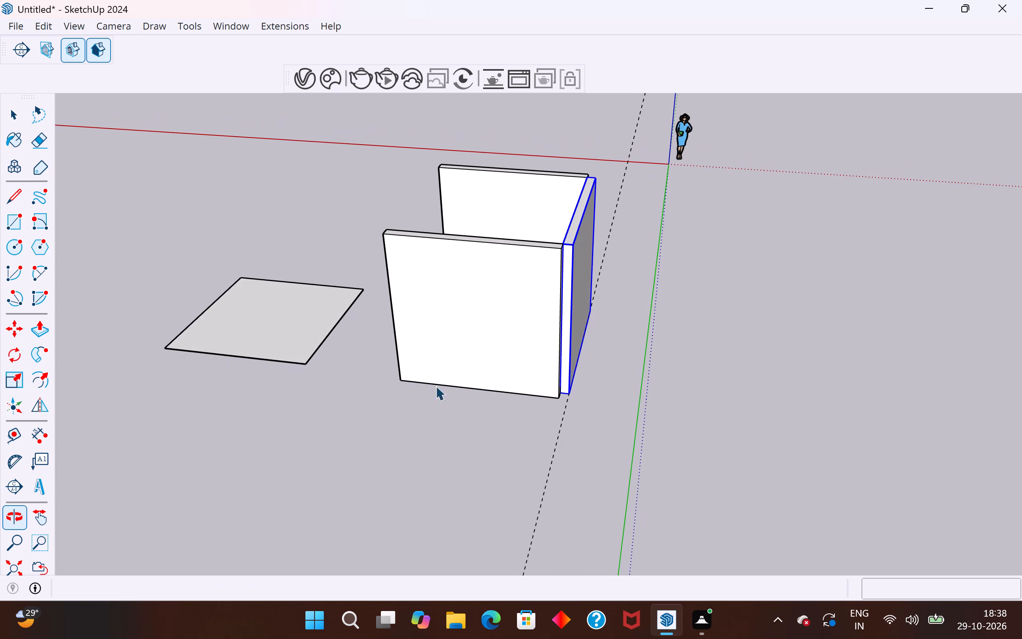
scroll(527, 376, up, 2)
key(m)
click(583, 399)
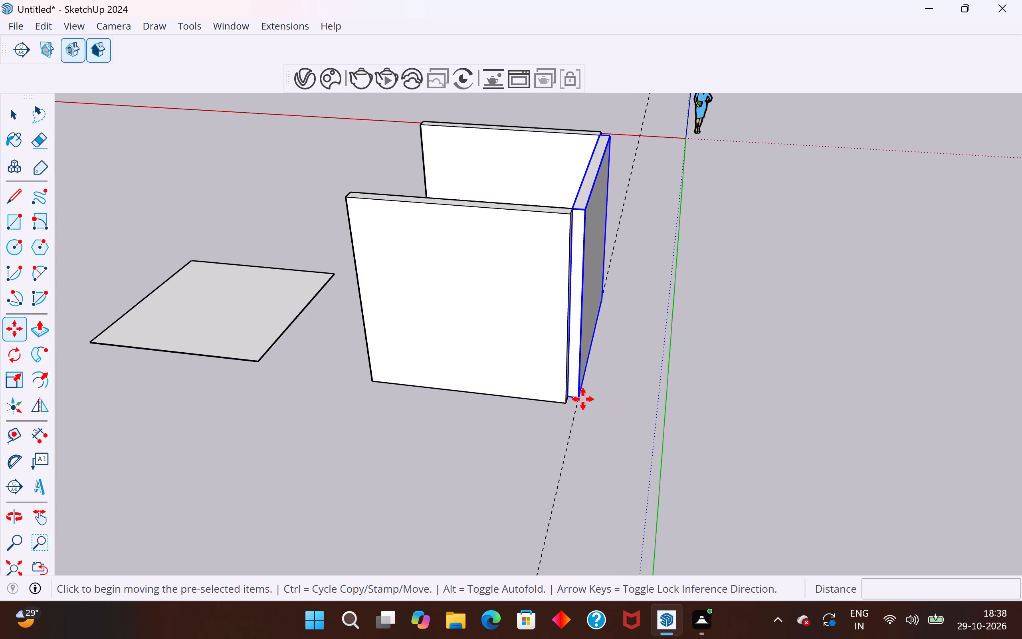
middle_drag(387, 350, 637, 295)
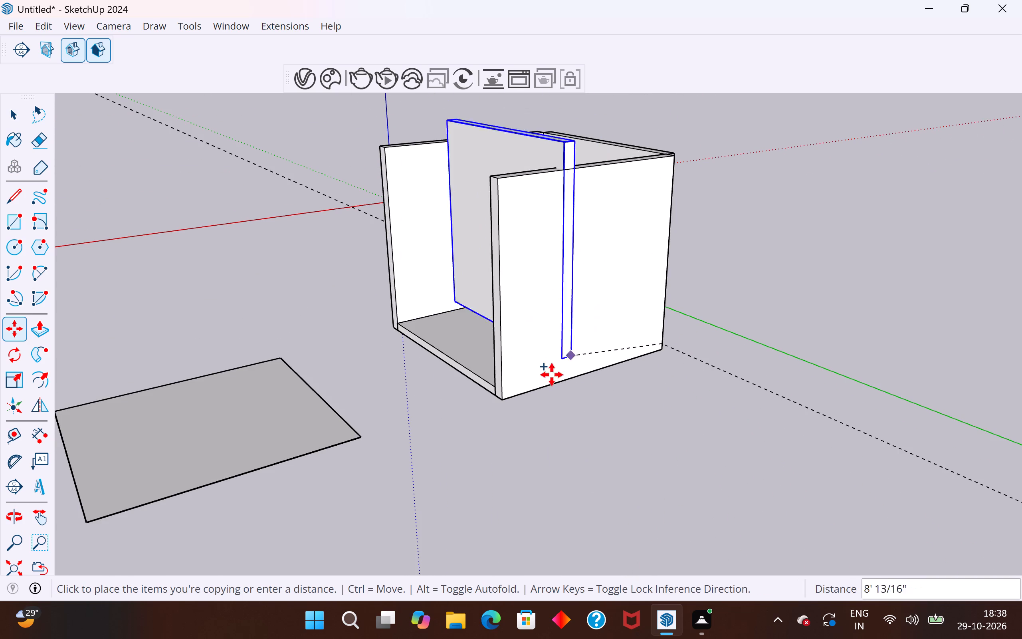
scroll(501, 398, up, 5)
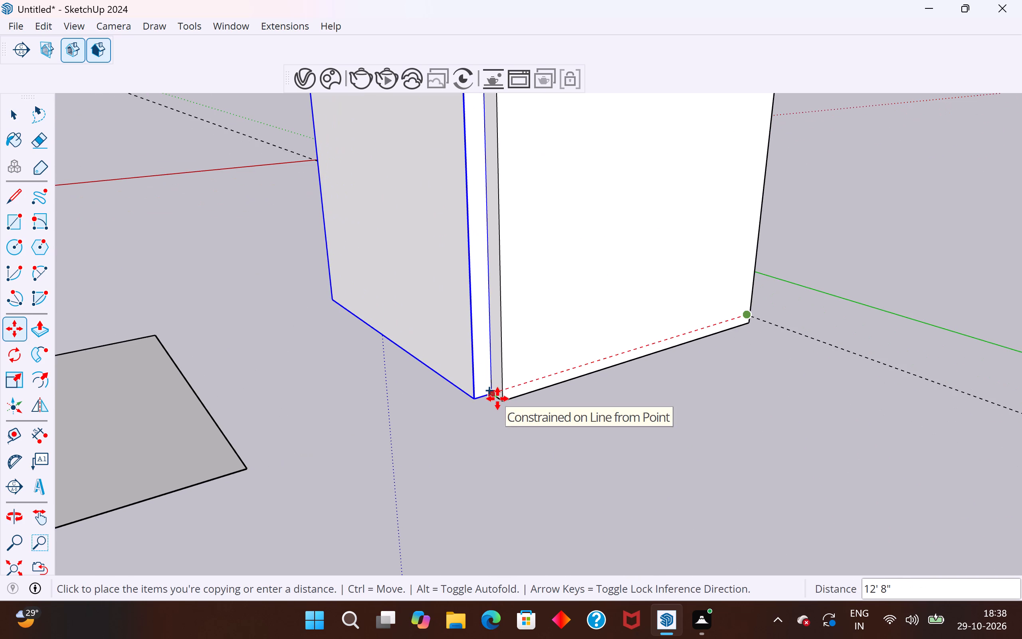
click(497, 399)
click(16, 122)
click(236, 288)
Copy the floor slab straight up by 12', from its bottom corner to the top of the walls.
scroll(385, 398, down, 2)
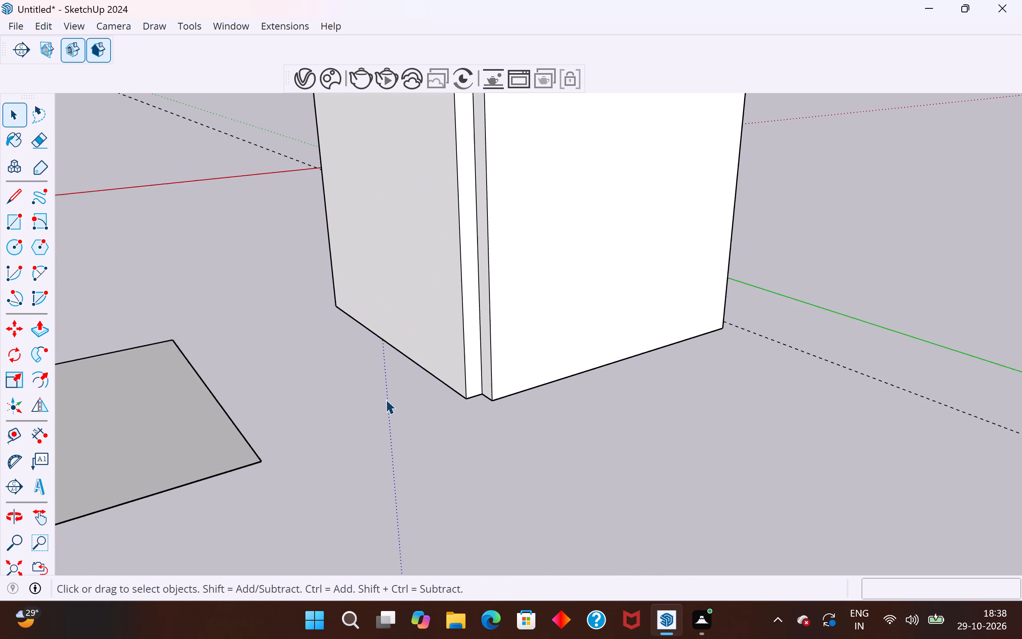
scroll(386, 399, down, 2)
middle_drag(409, 413, 433, 585)
middle_drag(427, 337, 572, 502)
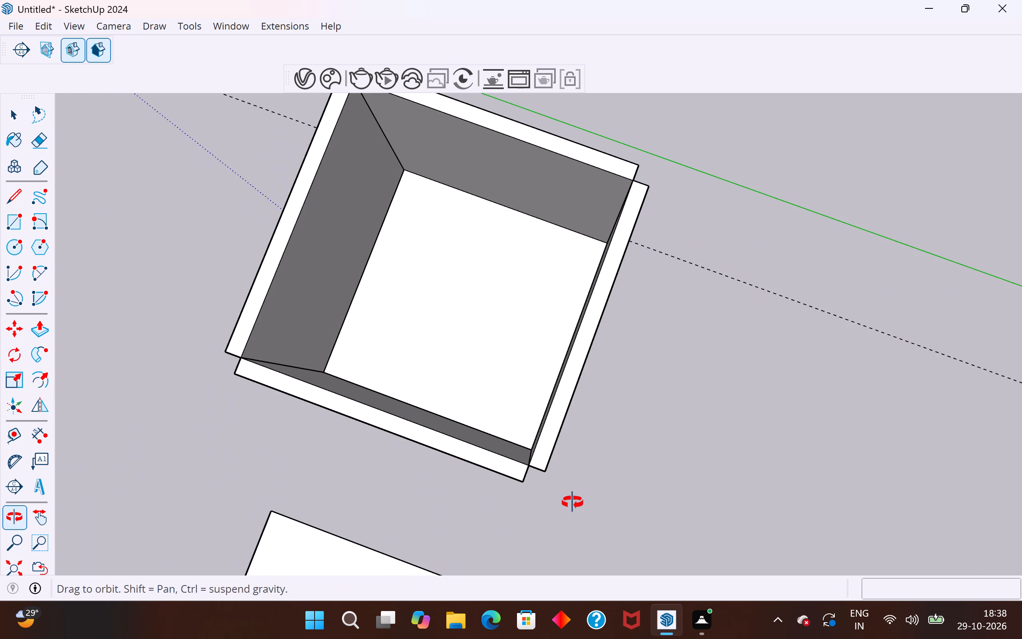
middle_drag(572, 502, 725, 297)
scroll(524, 450, up, 2)
scroll(798, 366, down, 3)
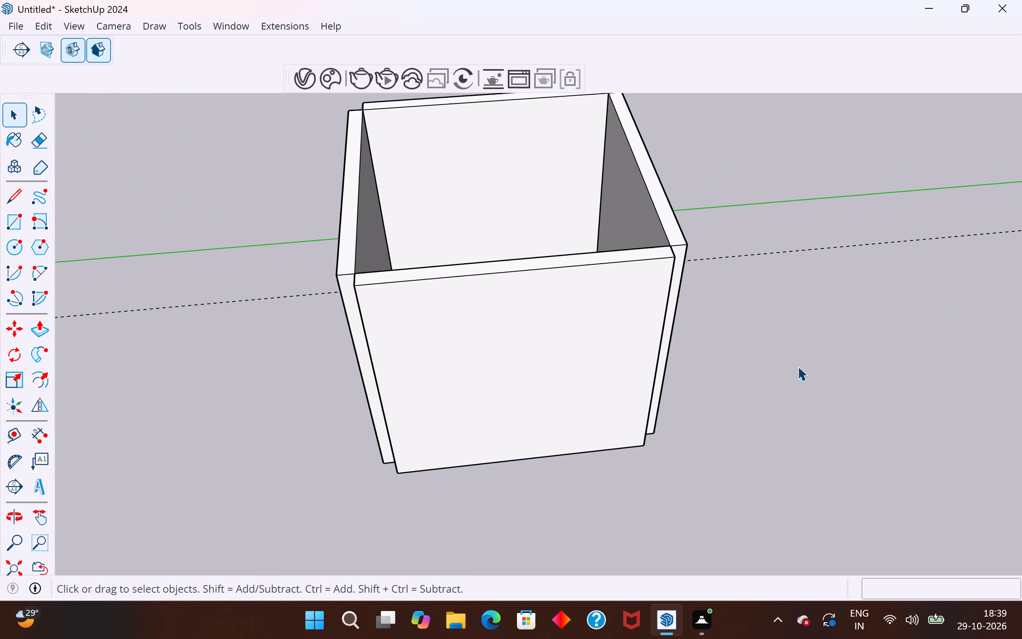
scroll(798, 366, down, 1)
middle_drag(553, 450, 277, 551)
click(591, 276)
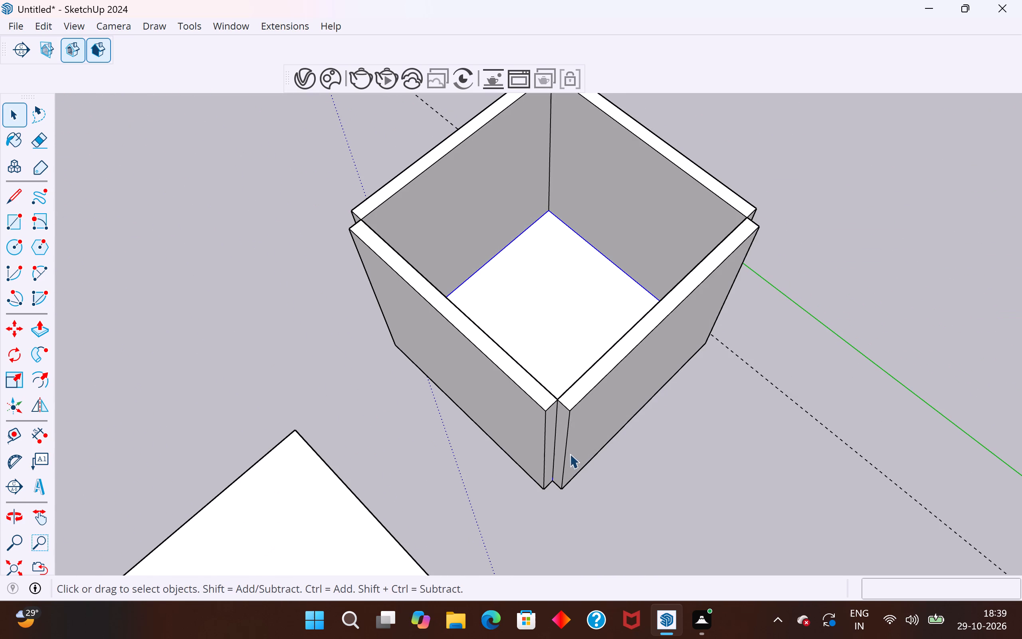
middle_drag(589, 431, 625, 325)
middle_drag(593, 400, 568, 298)
key(m)
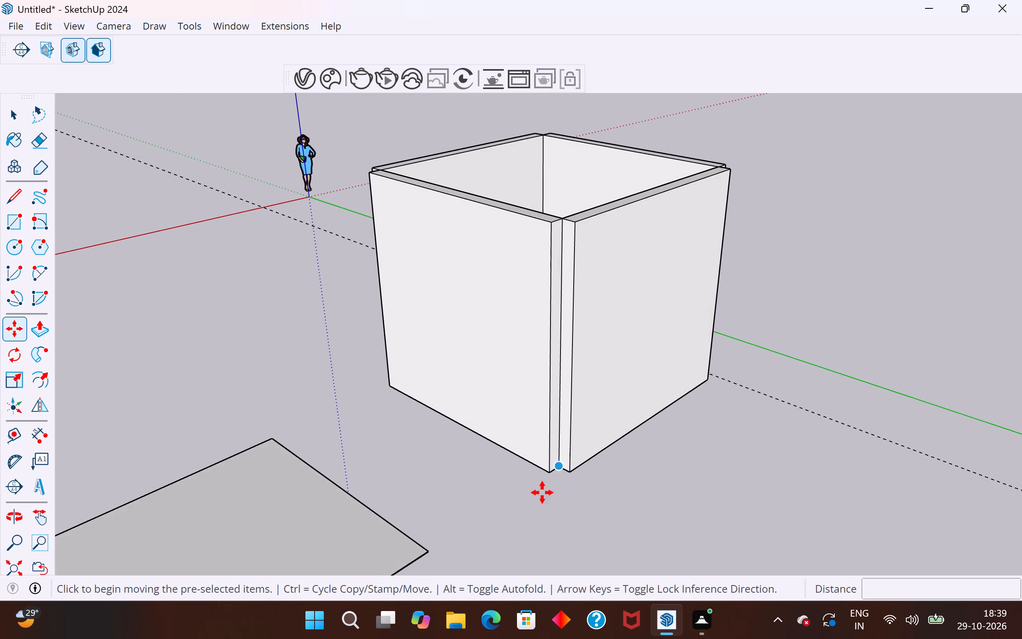
click(561, 472)
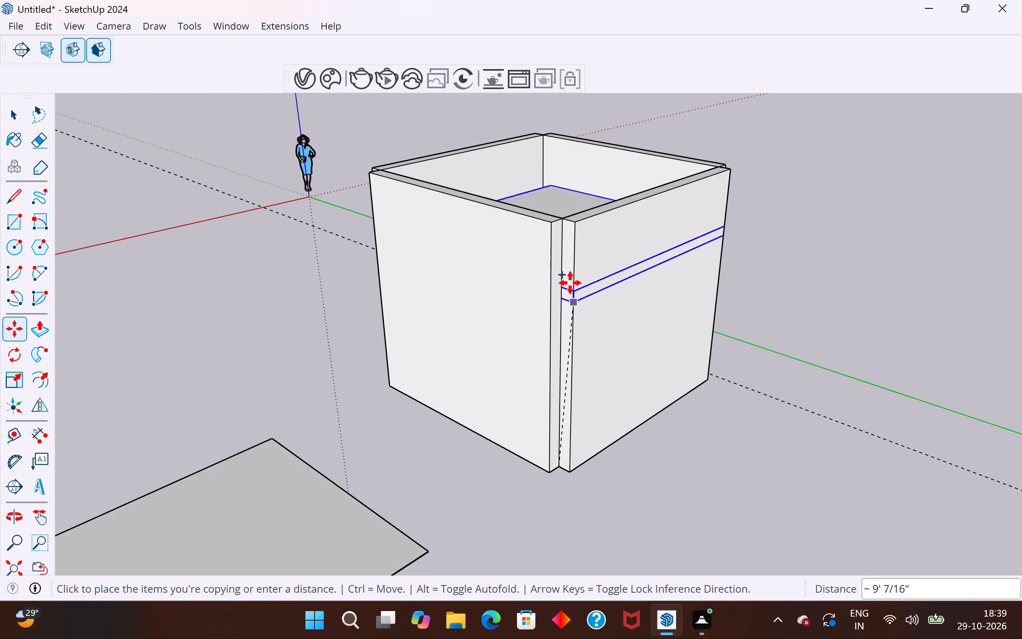
click(562, 223)
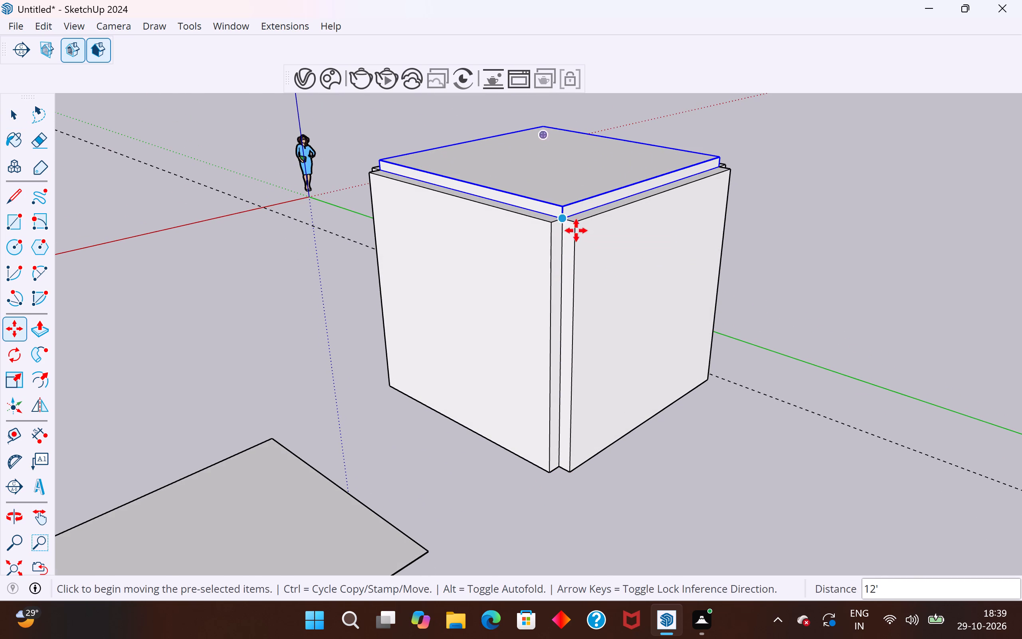
Move the copied slab down 6" so the ceiling's top is flush with the wall tops.
click(564, 205)
click(562, 218)
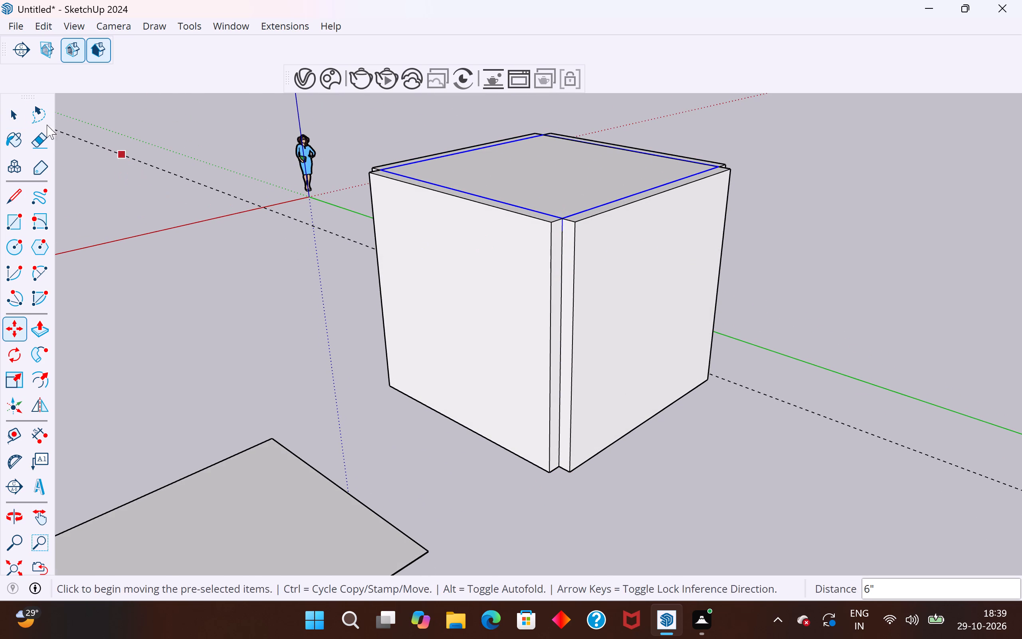
click(22, 115)
click(186, 298)
Delete the side wall farthest from the axes origin to open that side of the room.
middle_drag(410, 351, 648, 506)
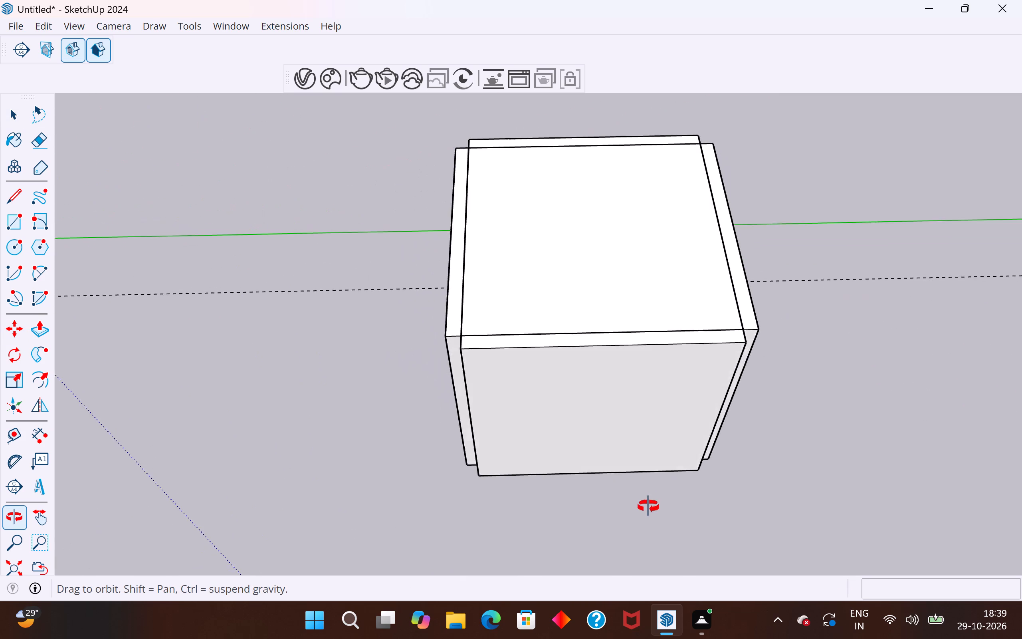
middle_drag(648, 506, 232, 415)
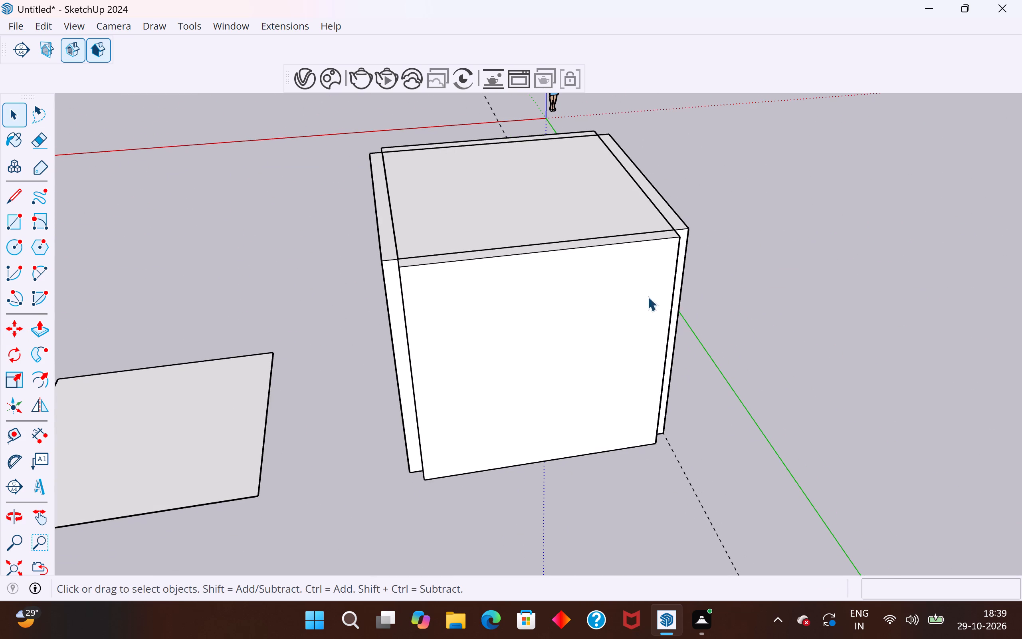
middle_click(657, 264)
click(541, 390)
key(Delete)
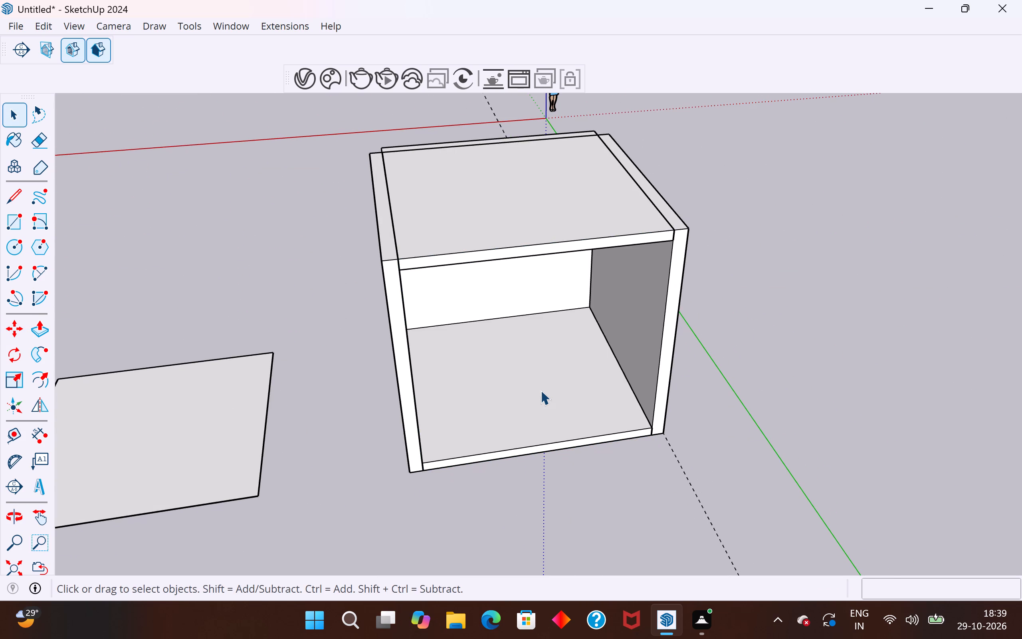
Delete the dashed guide line running along the bottom outer edge of the original wall.
middle_drag(539, 440, 455, 497)
scroll(538, 436, down, 1)
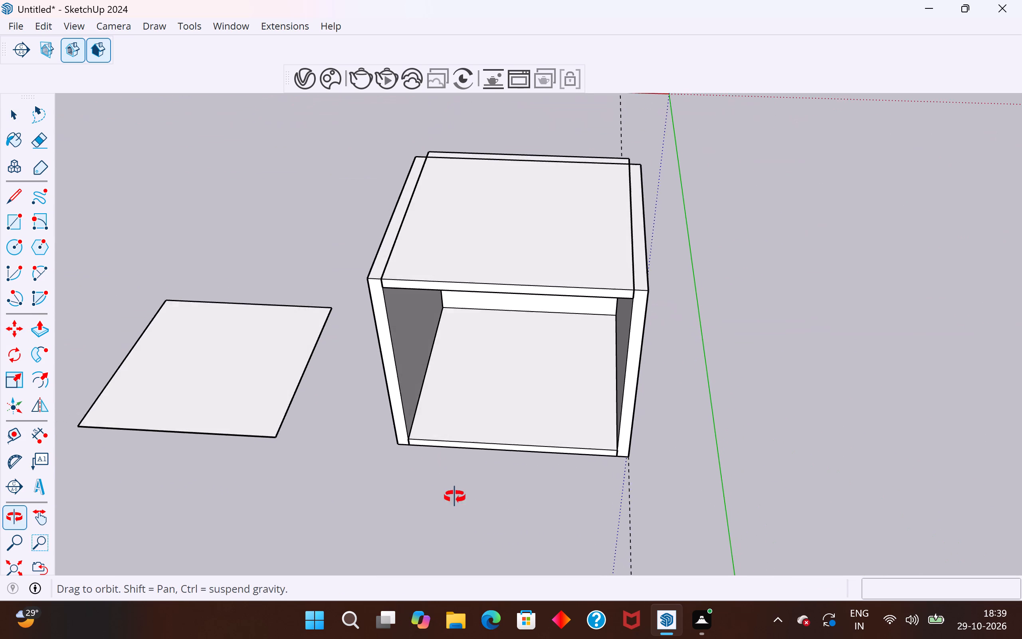
middle_drag(455, 497, 538, 303)
middle_drag(715, 299, 248, 309)
scroll(564, 186, up, 4)
middle_drag(528, 333, 282, 417)
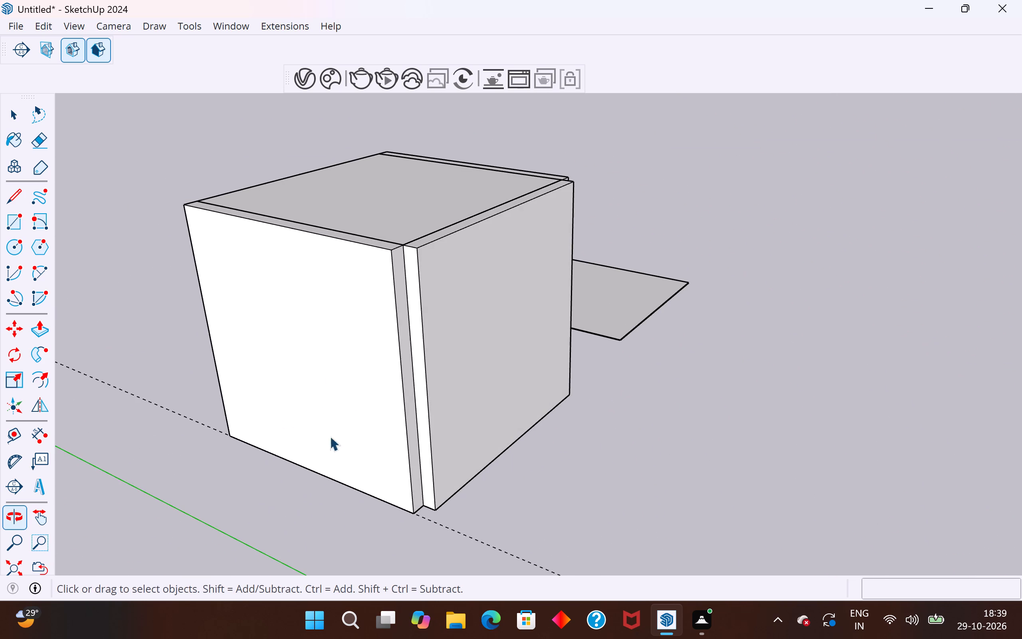
scroll(421, 492, up, 4)
scroll(445, 526, down, 4)
click(675, 399)
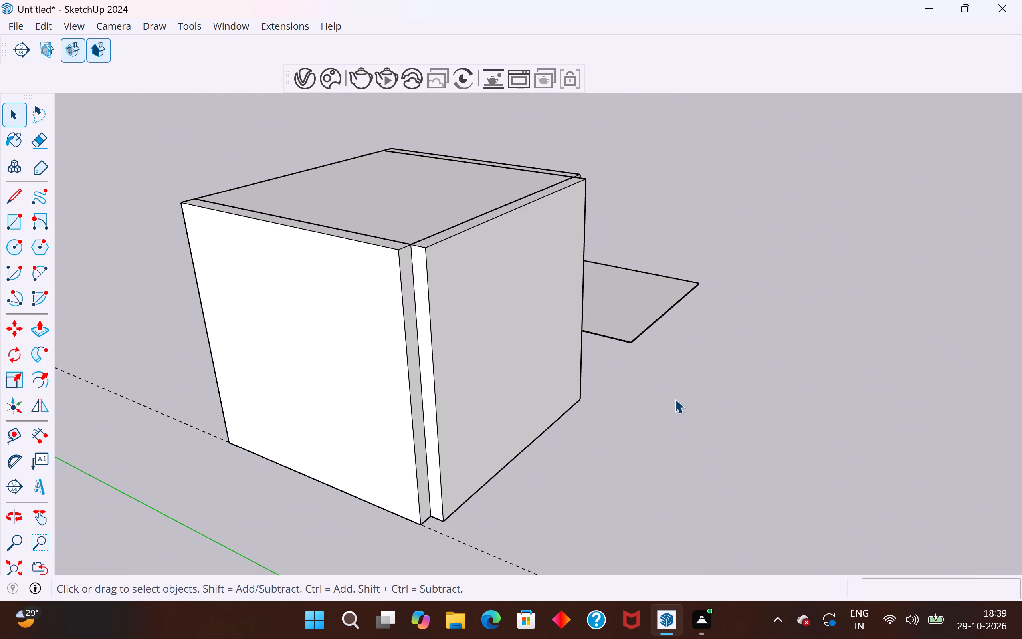
middle_drag(570, 454, 842, 384)
drag(375, 498, 333, 538)
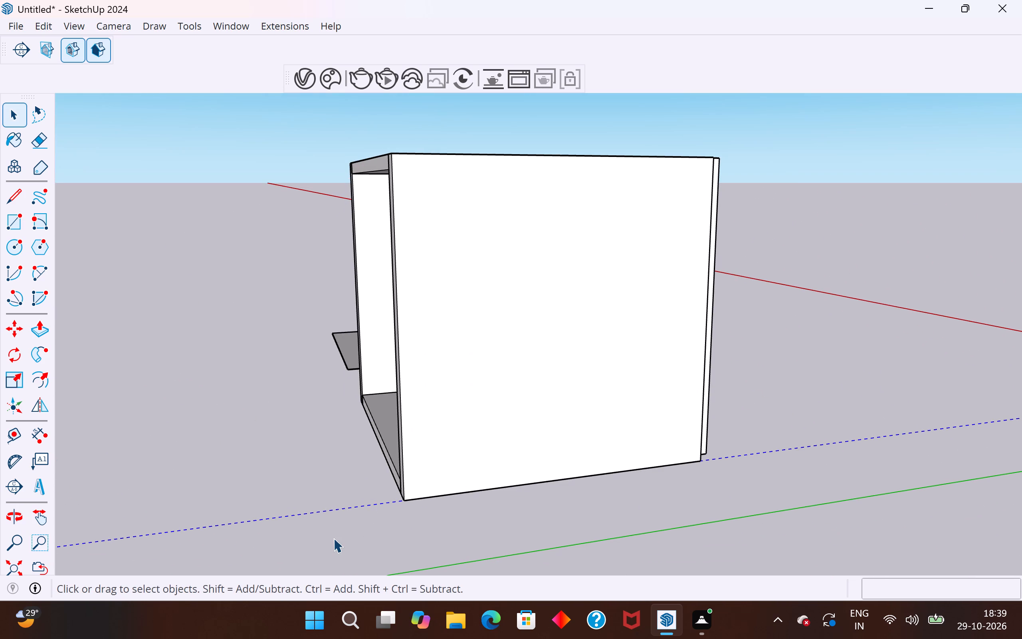
key(Delete)
Push/Pull the back end of the side wall nearest the green axis out to the back wall's outer face.
scroll(770, 381, down, 5)
middle_drag(568, 464, 623, 512)
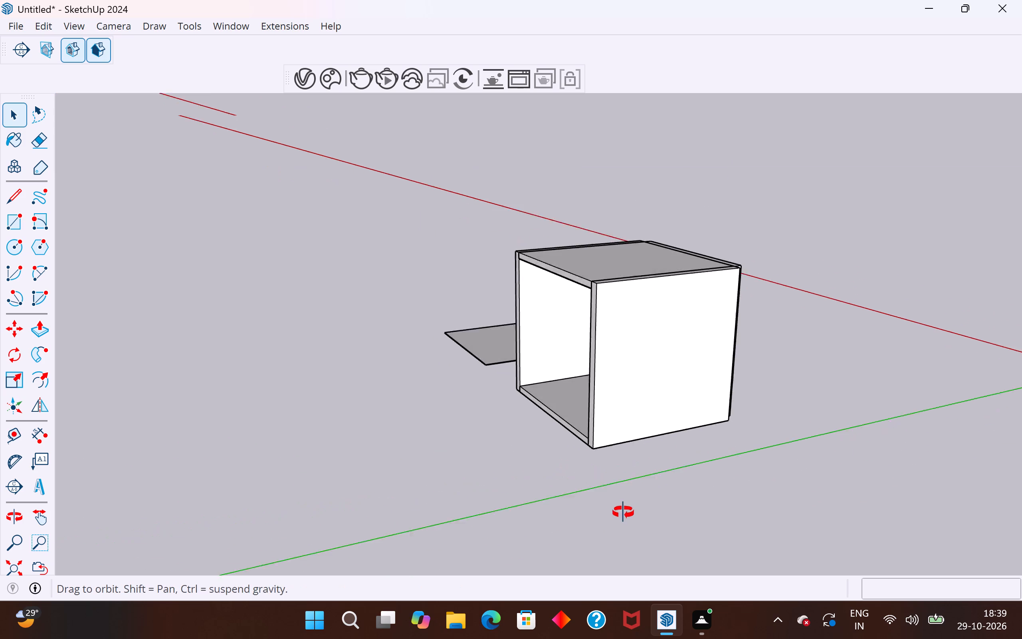
middle_drag(623, 512, 309, 515)
scroll(582, 457, up, 4)
middle_drag(608, 475, 409, 496)
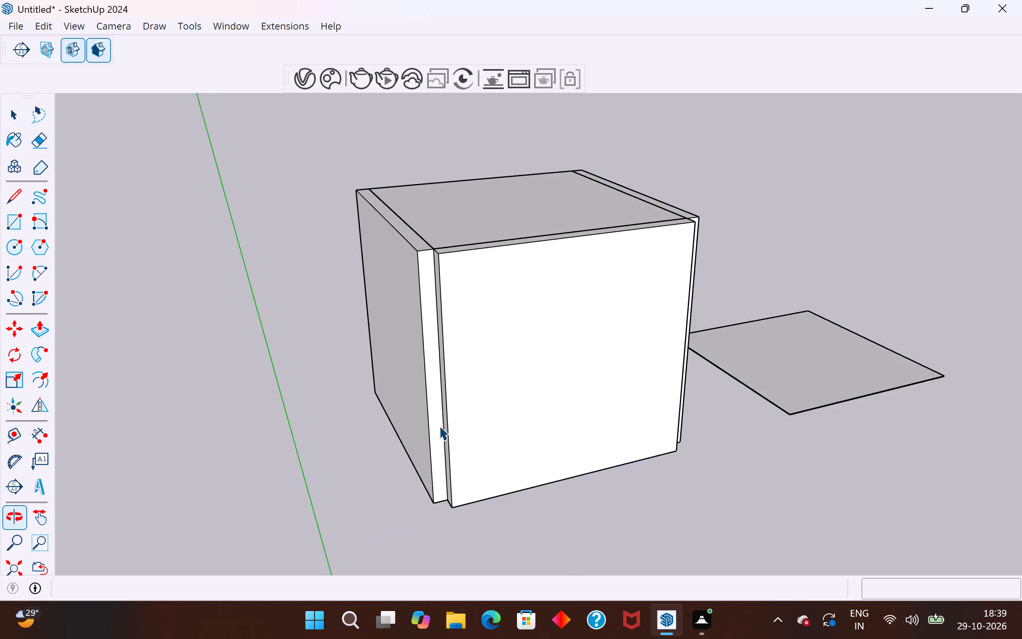
scroll(457, 363, up, 4)
middle_drag(436, 356, 464, 505)
click(436, 393)
double_click(422, 397)
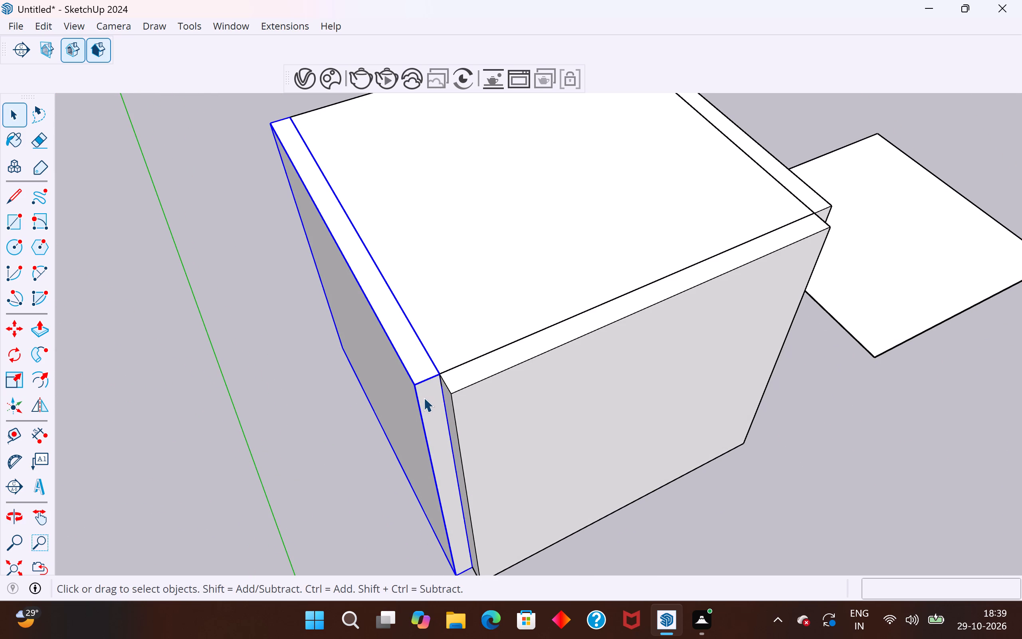
double_click(430, 402)
double_click(431, 399)
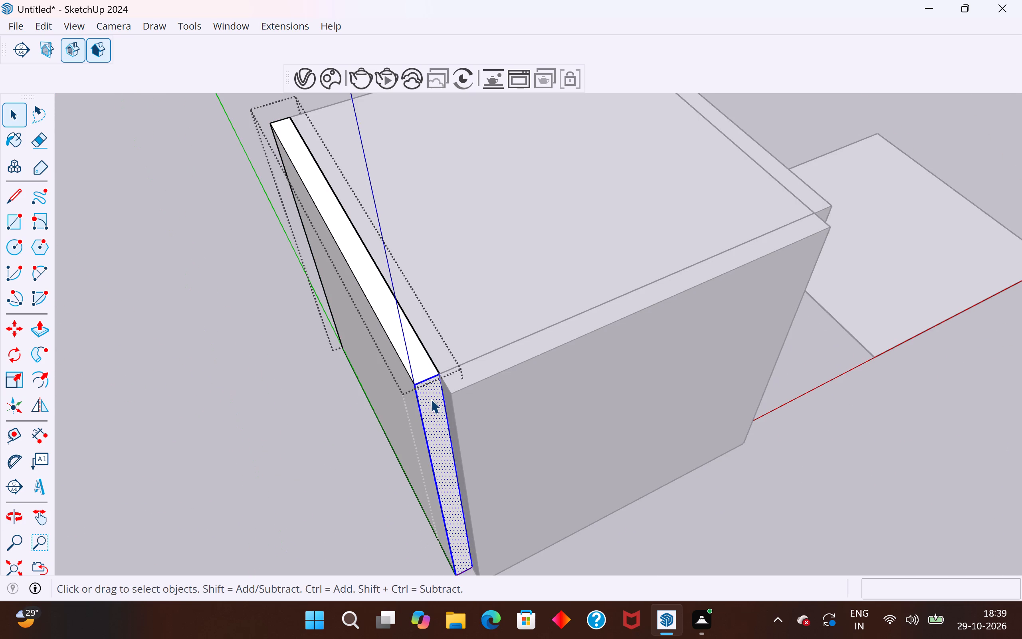
click(432, 399)
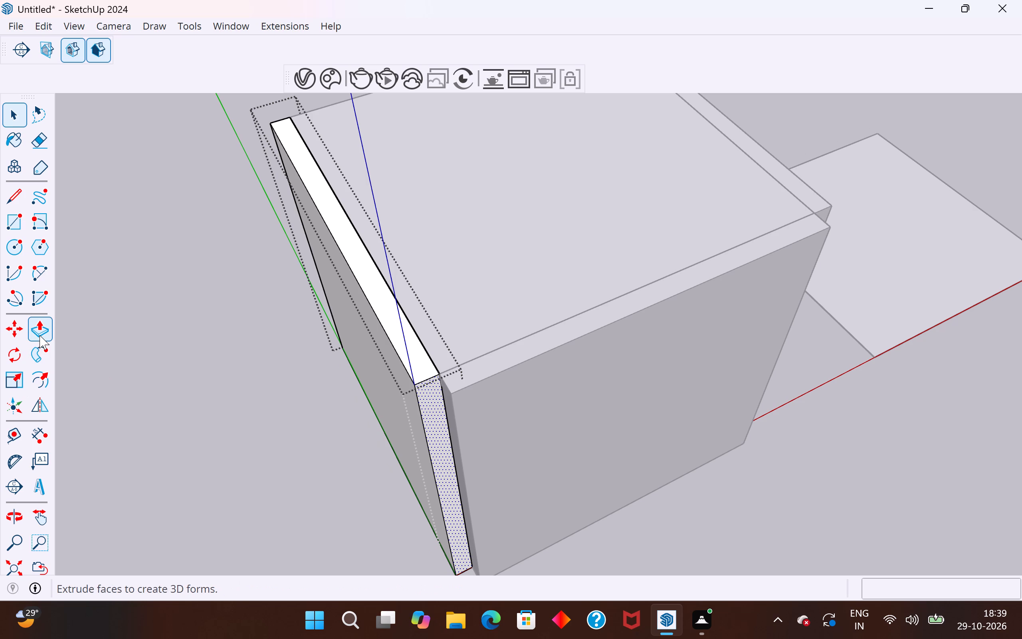
click(40, 335)
click(428, 423)
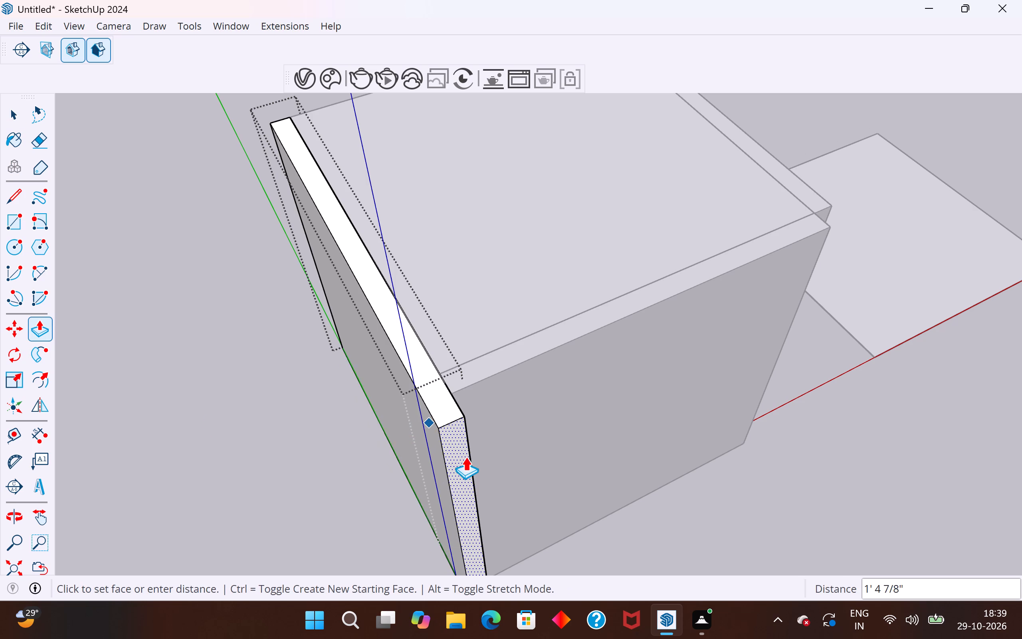
click(470, 419)
click(22, 114)
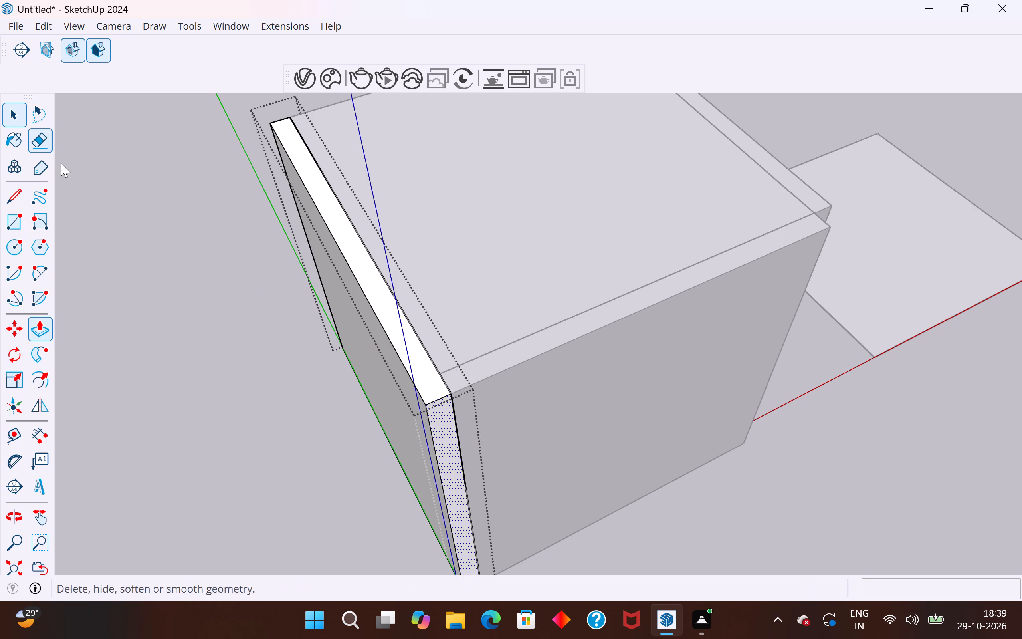
click(271, 403)
Push/Pull the back end of the side wall beside the loose floor rectangle by 8", flush with the back wall's outer face.
middle_drag(720, 431, 370, 390)
double_click(623, 376)
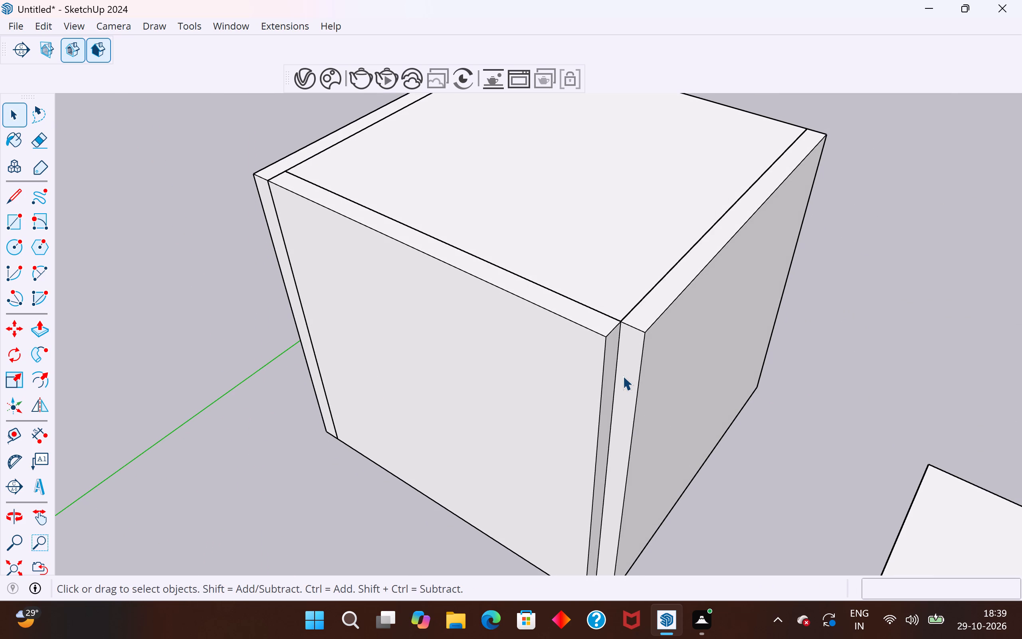
click(622, 359)
click(622, 359)
click(628, 383)
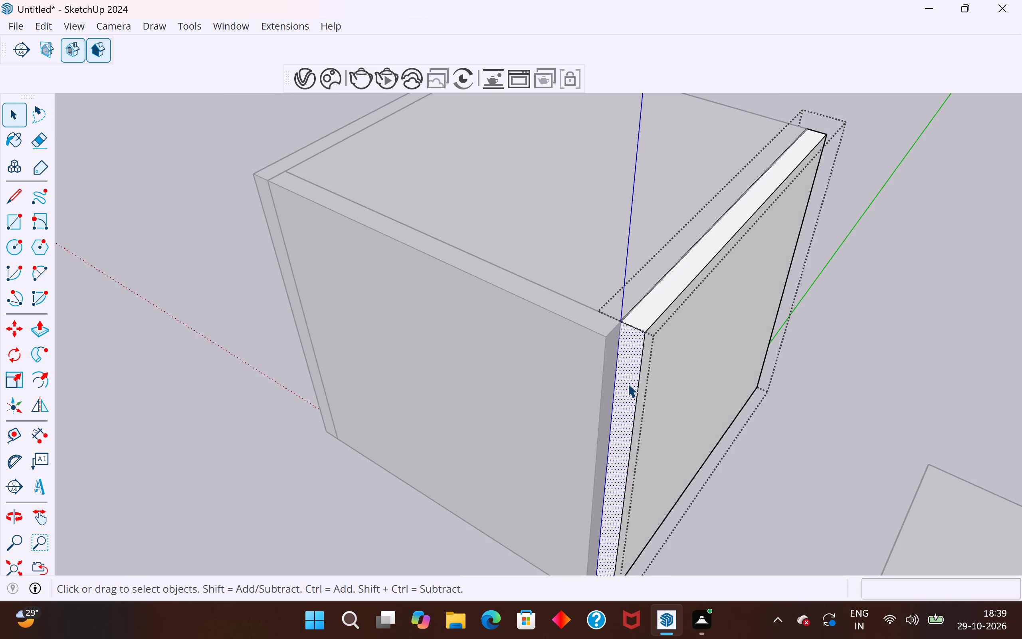
click(48, 327)
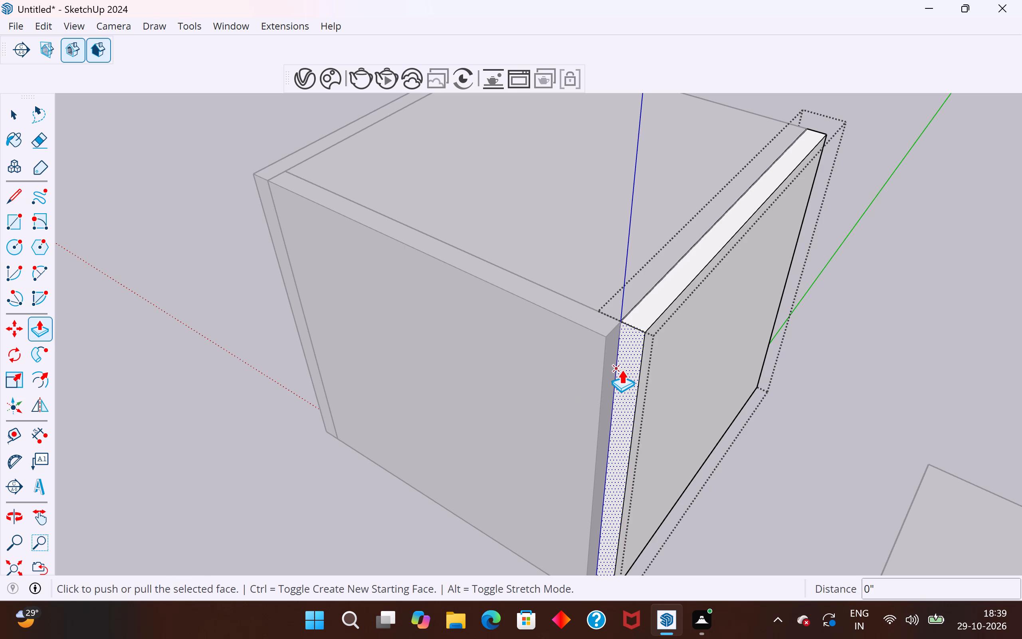
click(622, 369)
click(602, 377)
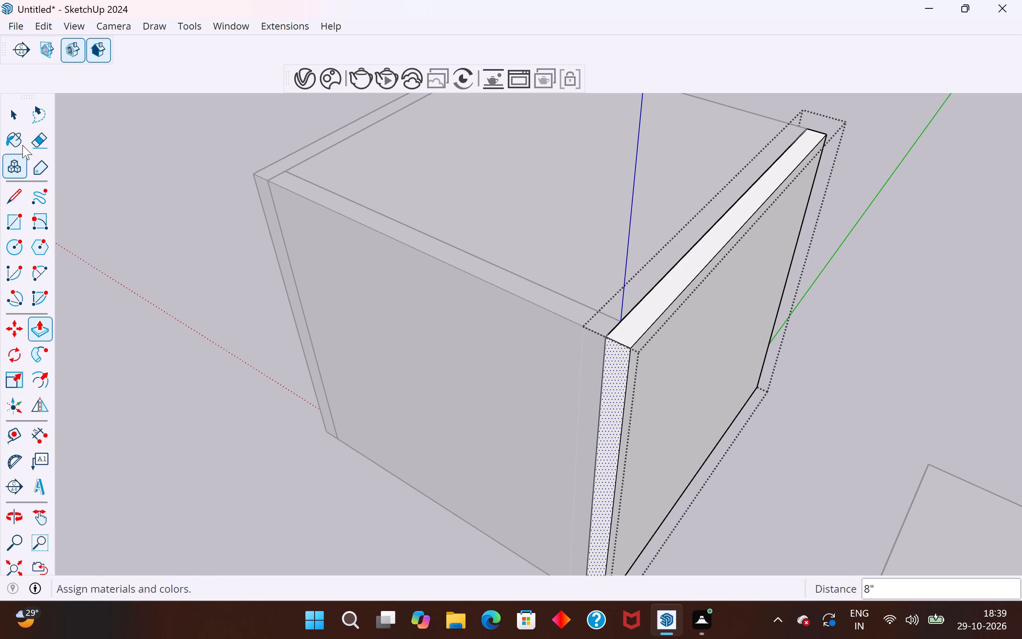
click(20, 122)
click(111, 246)
Hide the ceiling slab on top of the room.
scroll(279, 373, down, 4)
middle_drag(508, 360, 270, 443)
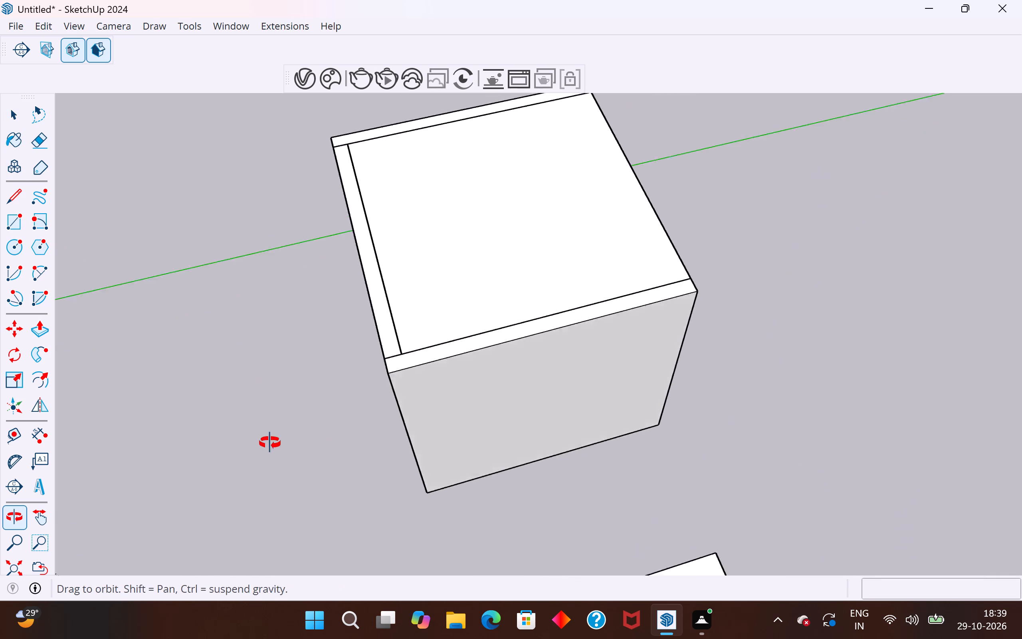
middle_drag(270, 443, 283, 432)
middle_drag(533, 383, 82, 265)
middle_drag(750, 437, 567, 290)
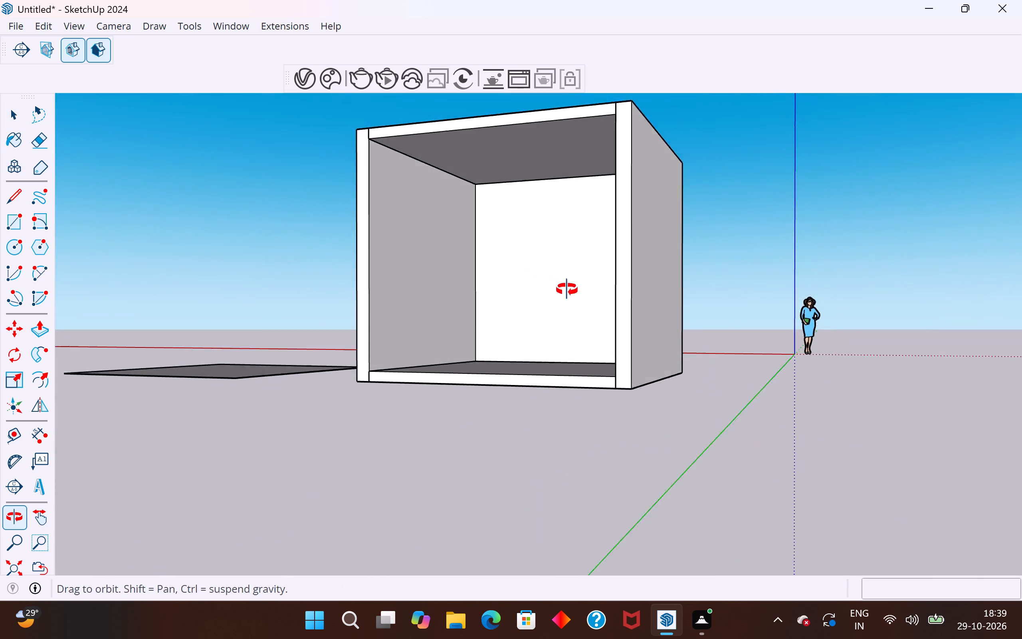
middle_drag(567, 290, 626, 333)
click(566, 151)
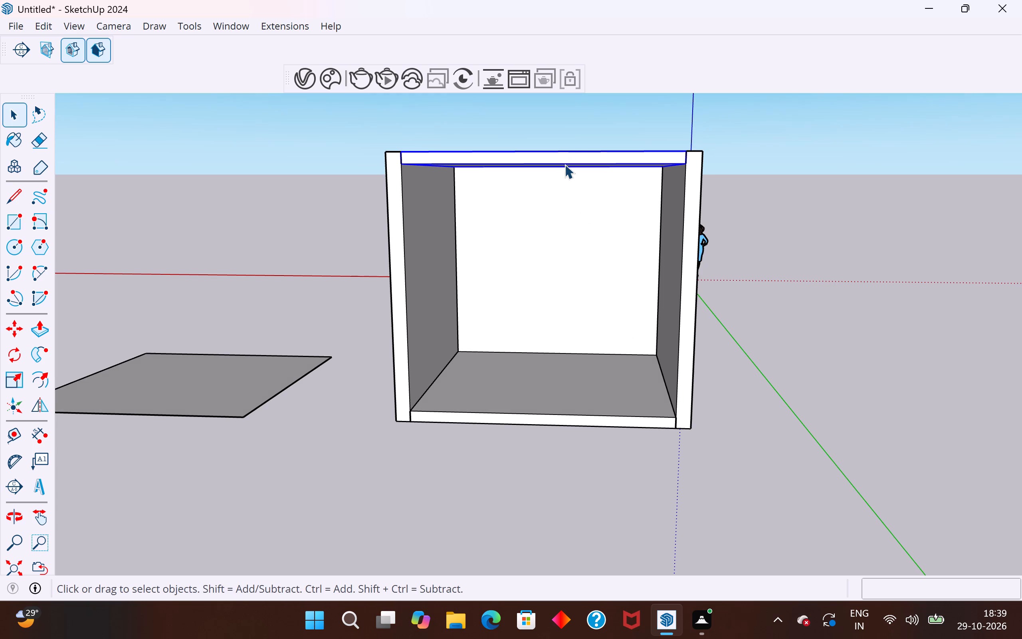
middle_drag(851, 339, 830, 543)
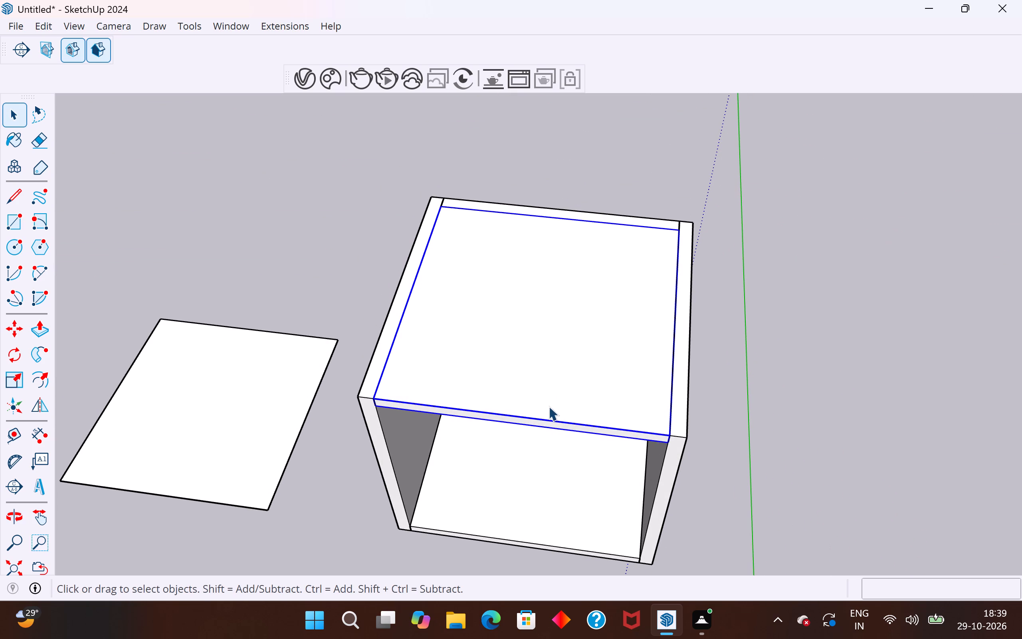
middle_drag(796, 473, 855, 303)
scroll(644, 481, down, 5)
middle_drag(537, 385, 513, 345)
right_click(546, 319)
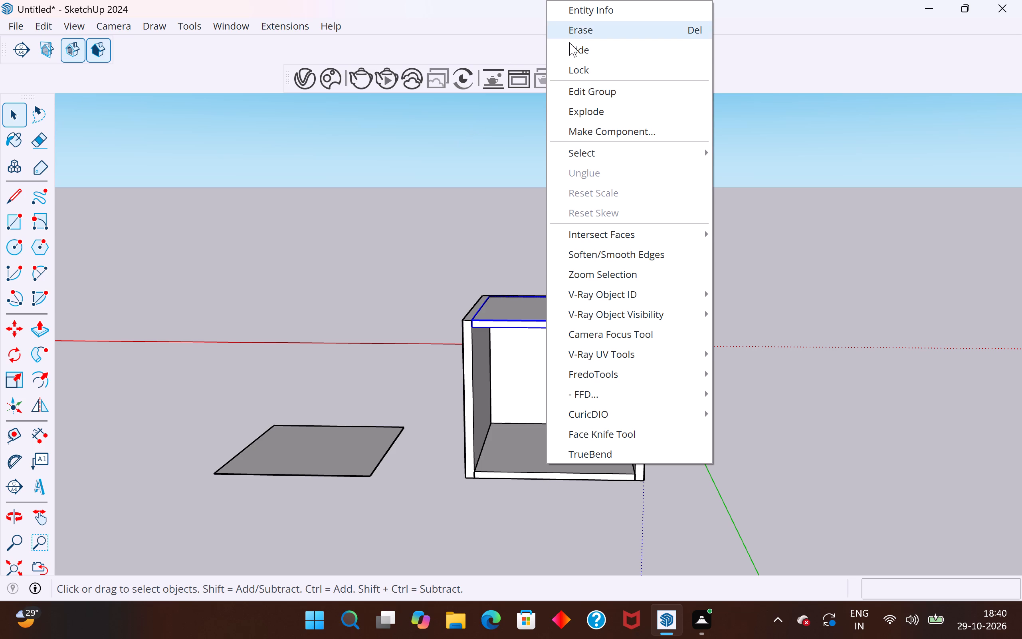
click(573, 52)
click(530, 261)
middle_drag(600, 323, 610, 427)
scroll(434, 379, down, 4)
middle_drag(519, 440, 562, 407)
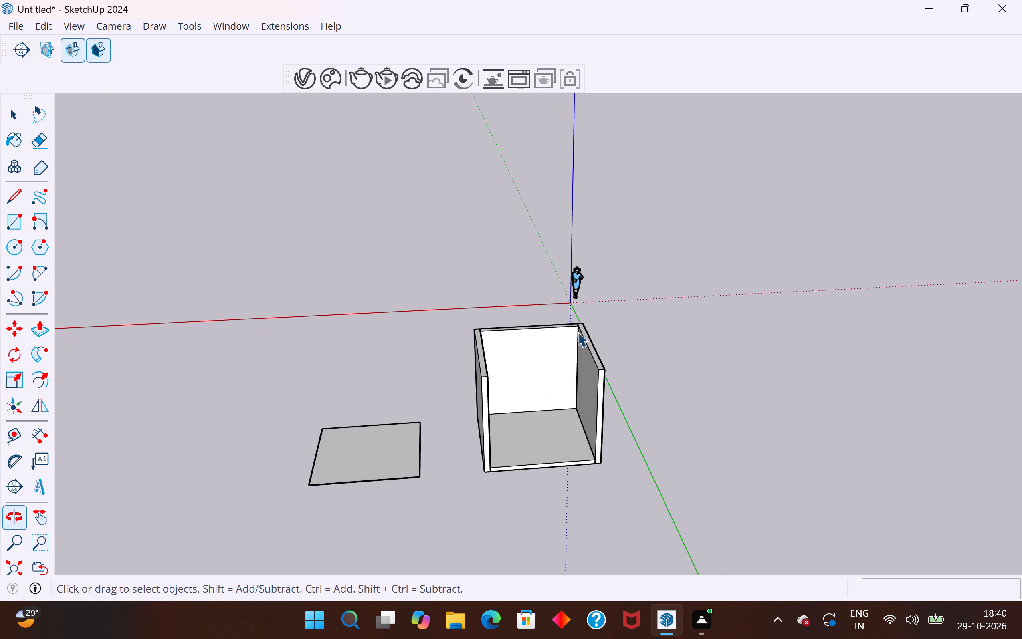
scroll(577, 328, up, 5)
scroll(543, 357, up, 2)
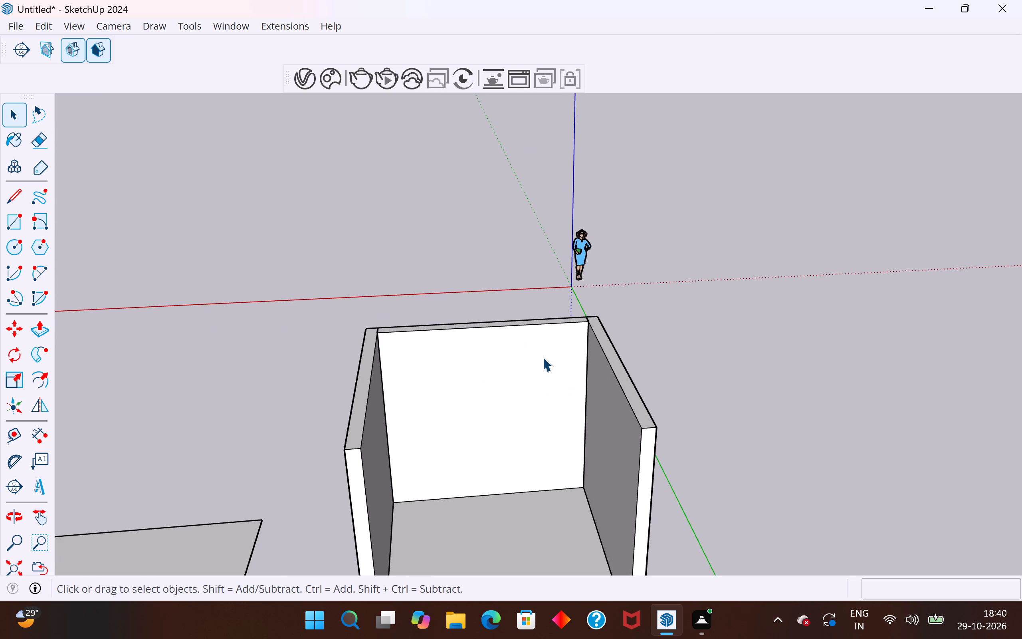
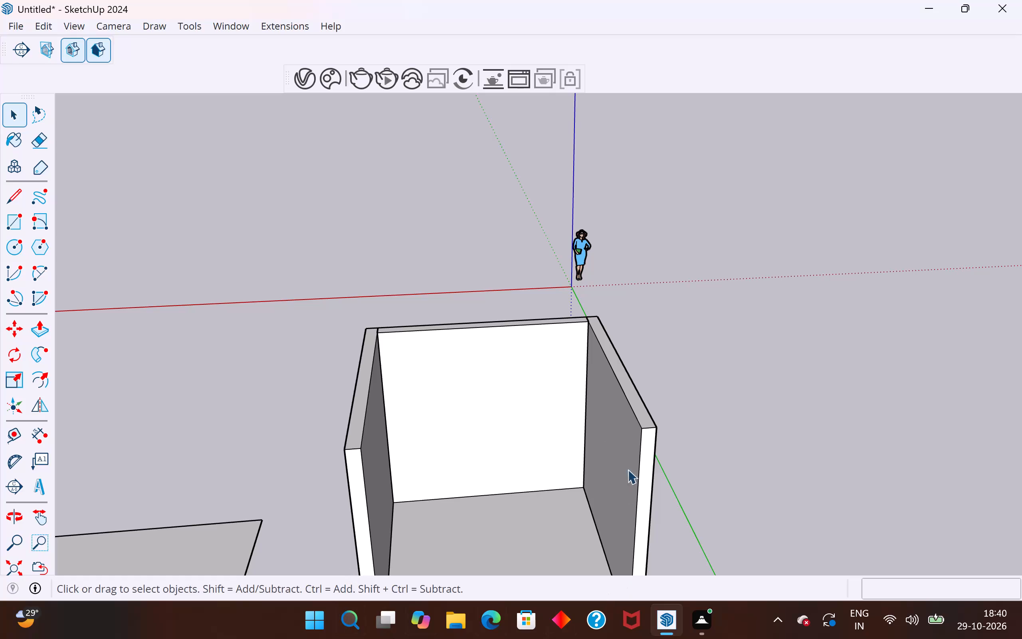
Examine the room's interior from its open side, checking the walls and floor with the ceiling hidden.
scroll(588, 287, down, 4)
middle_drag(701, 410, 636, 454)
click(675, 427)
scroll(465, 540, up, 2)
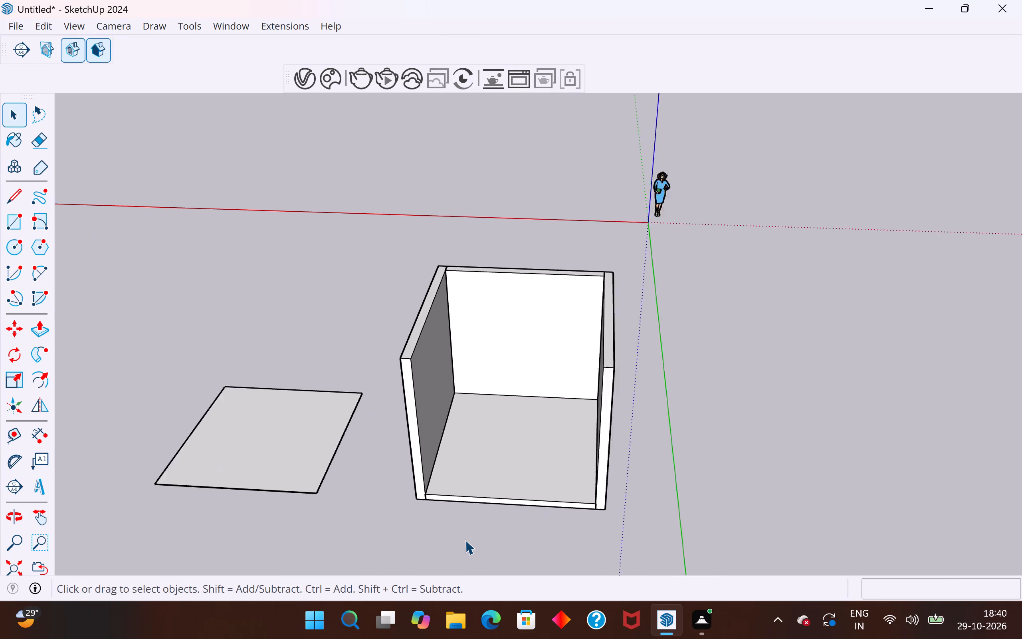
scroll(465, 540, up, 1)
middle_drag(499, 535, 495, 448)
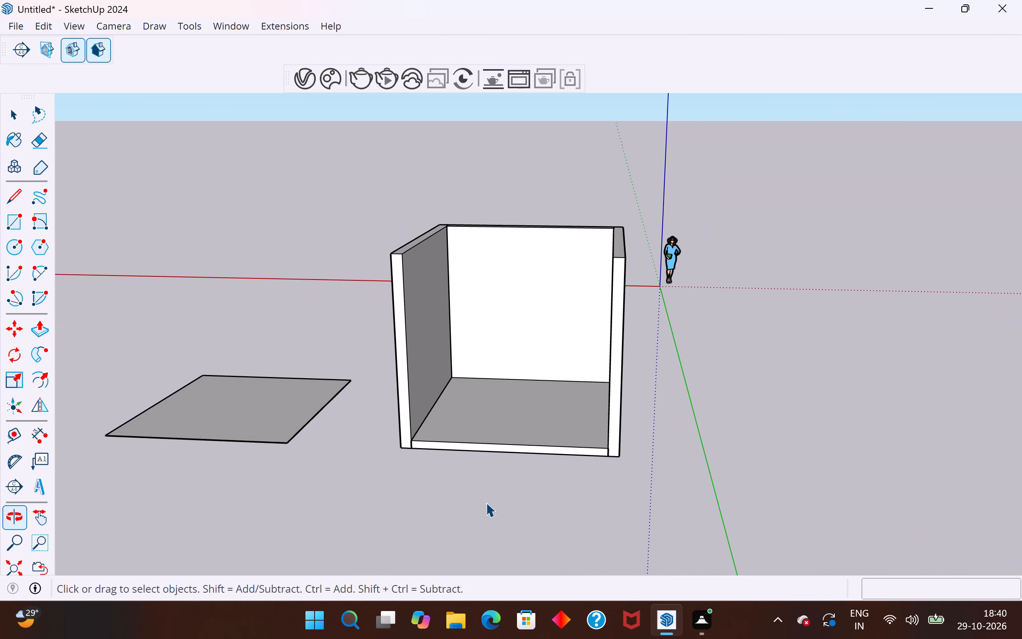
click(486, 502)
scroll(525, 414, up, 3)
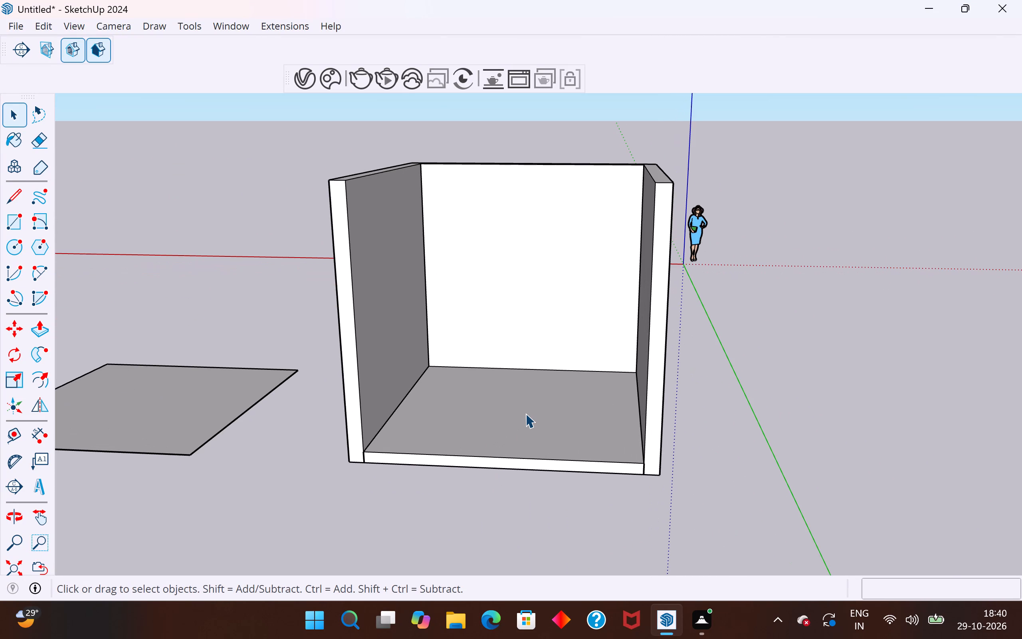
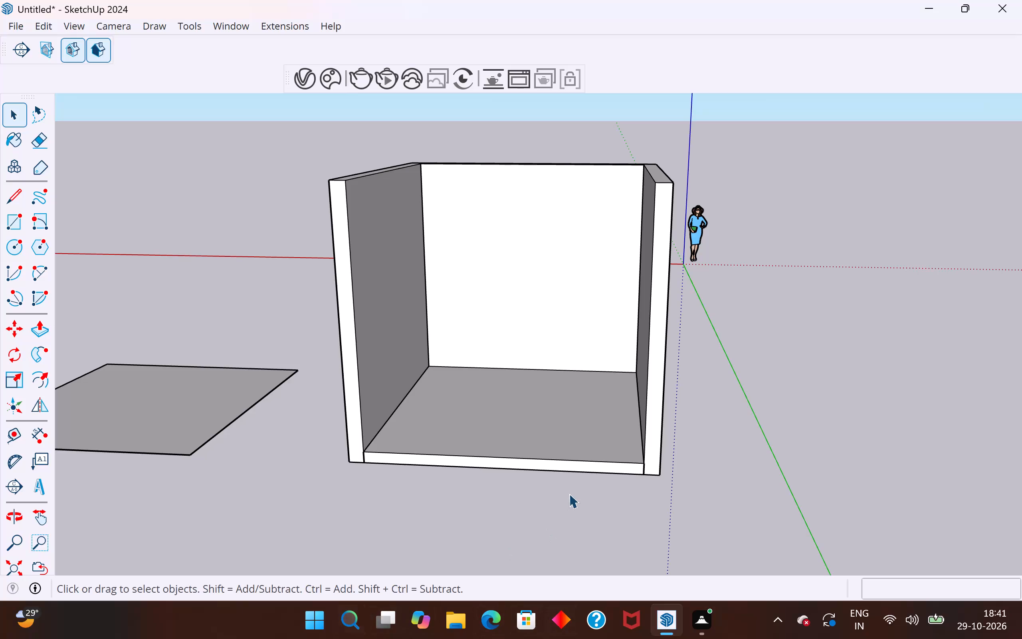
Hide the room's side wall nearest the loose flat square panel, leaving the back wall and opposite side wall.
middle_drag(679, 364, 712, 490)
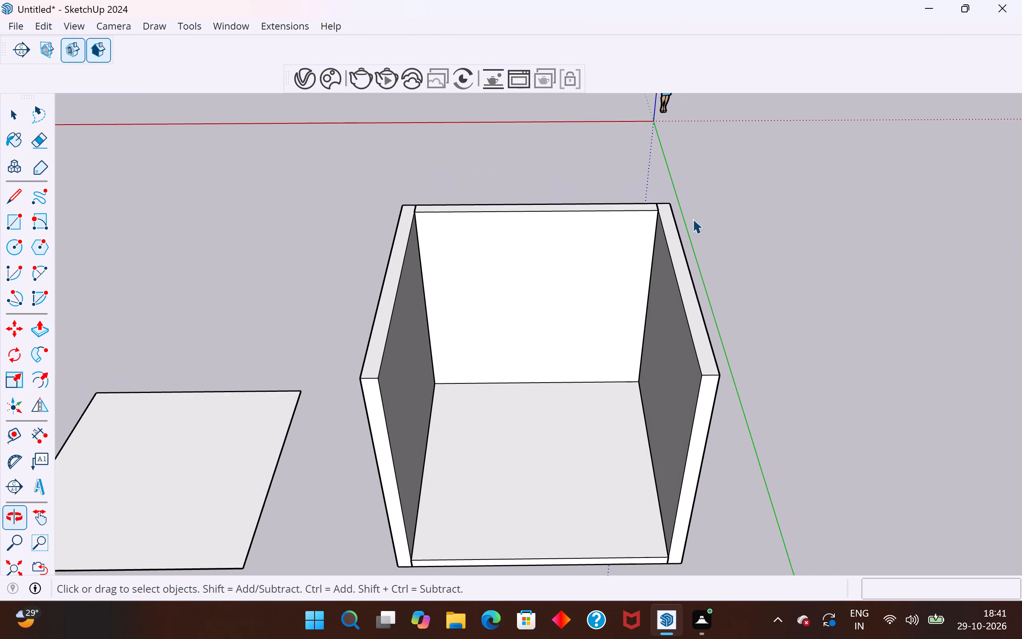
scroll(624, 189, down, 4)
middle_drag(582, 369, 588, 409)
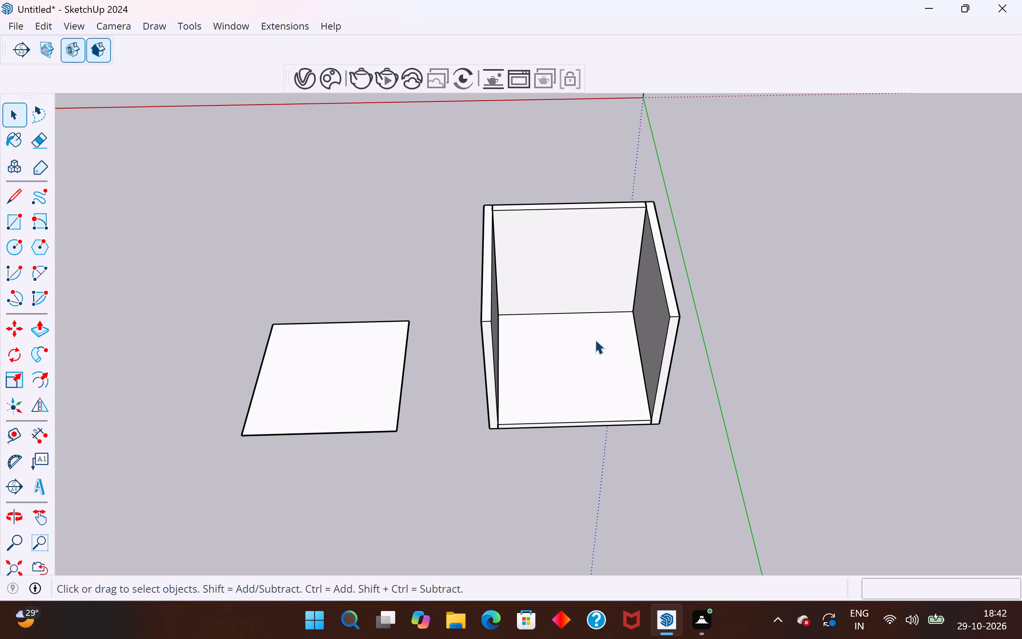
click(758, 395)
middle_drag(777, 370, 598, 264)
click(471, 308)
middle_drag(519, 317, 612, 290)
click(732, 386)
scroll(527, 285, up, 2)
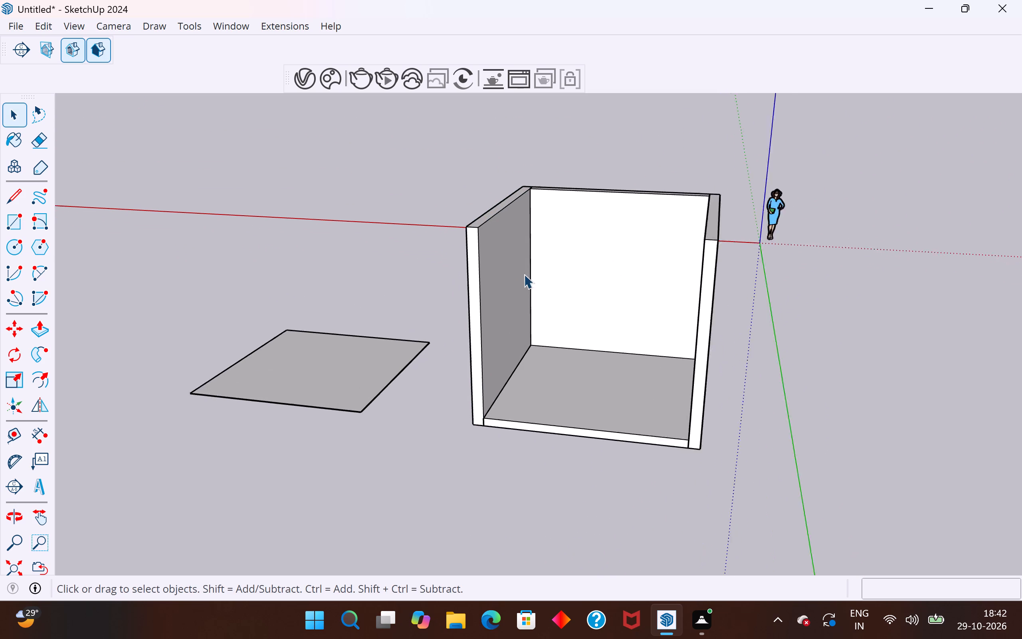
scroll(524, 274, up, 2)
middle_drag(571, 281, 521, 272)
scroll(521, 272, up, 1)
click(508, 257)
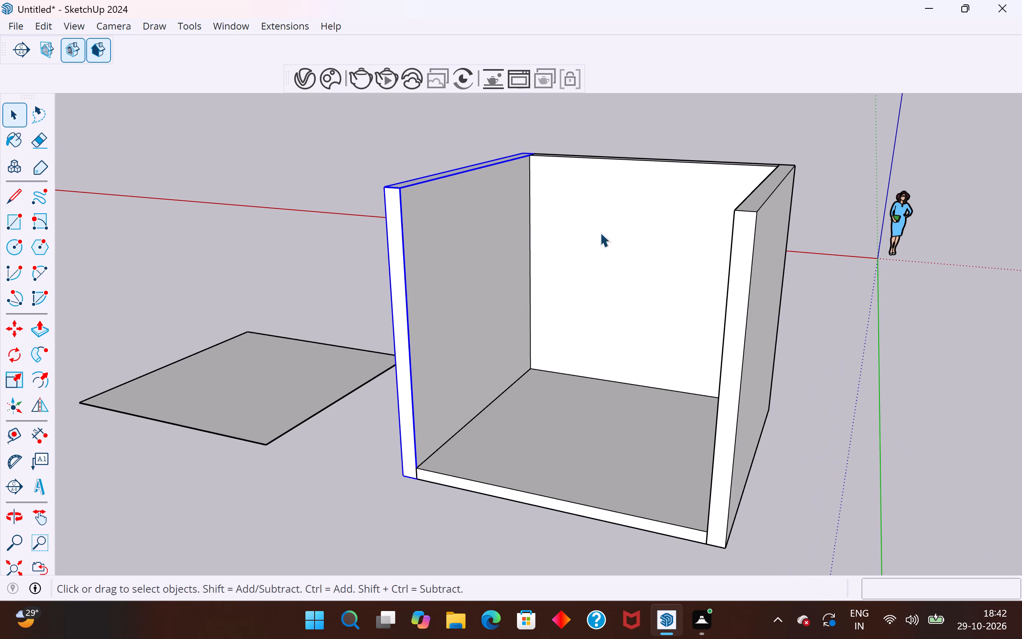
click(701, 204)
click(460, 250)
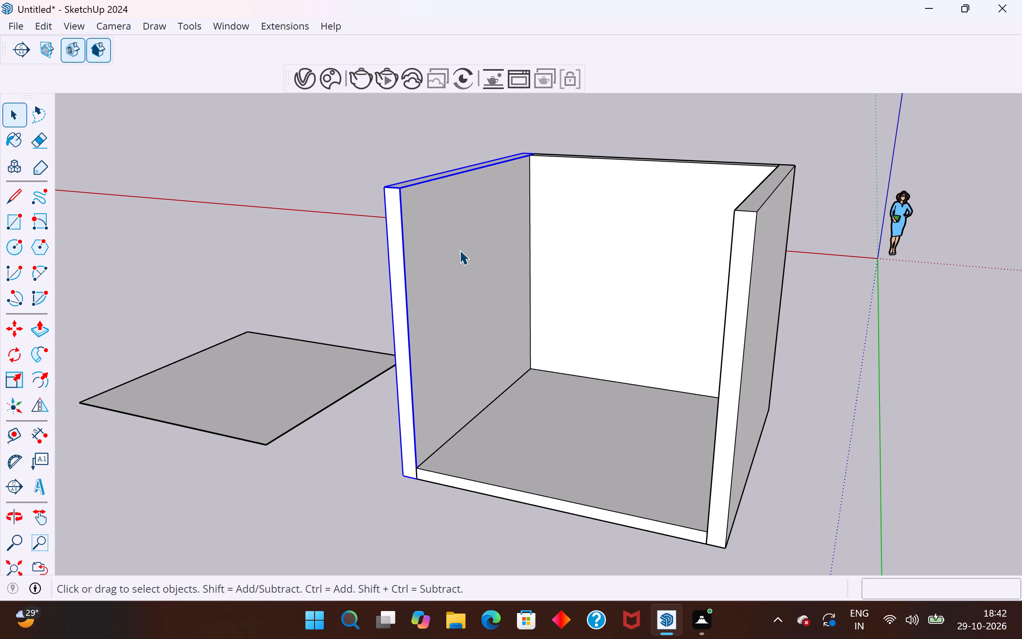
right_click(460, 250)
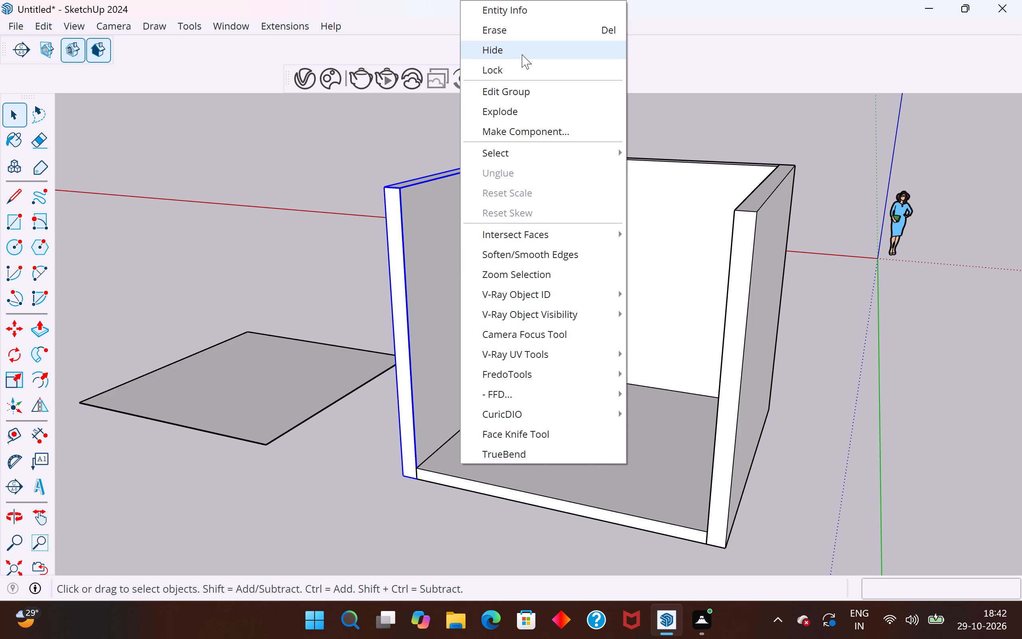
click(522, 50)
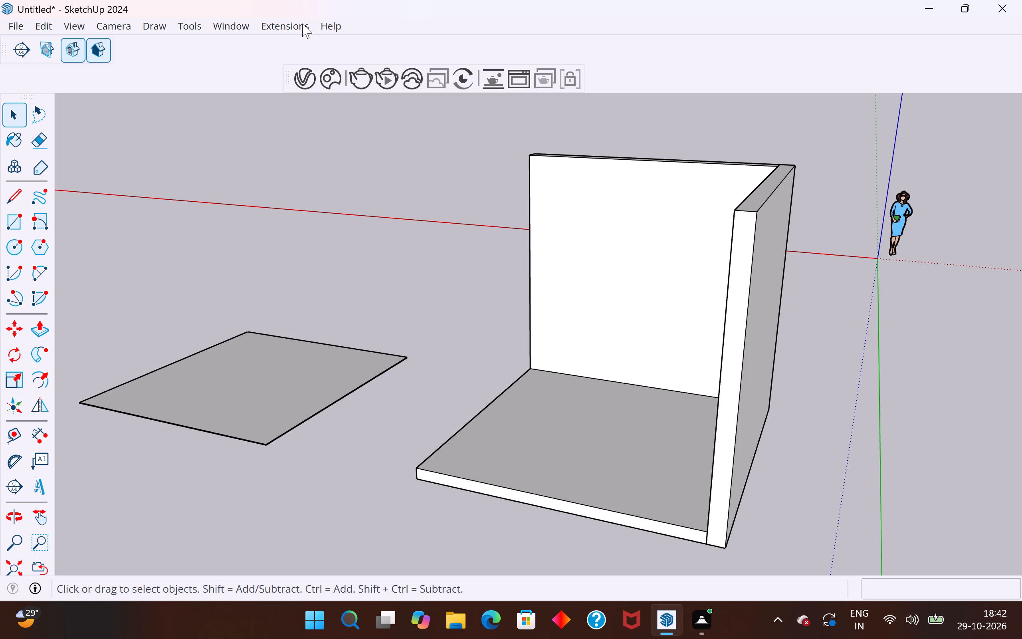
Open 3D Warehouse, widen its window, and look through the model results for the stool search.
click(239, 22)
click(266, 151)
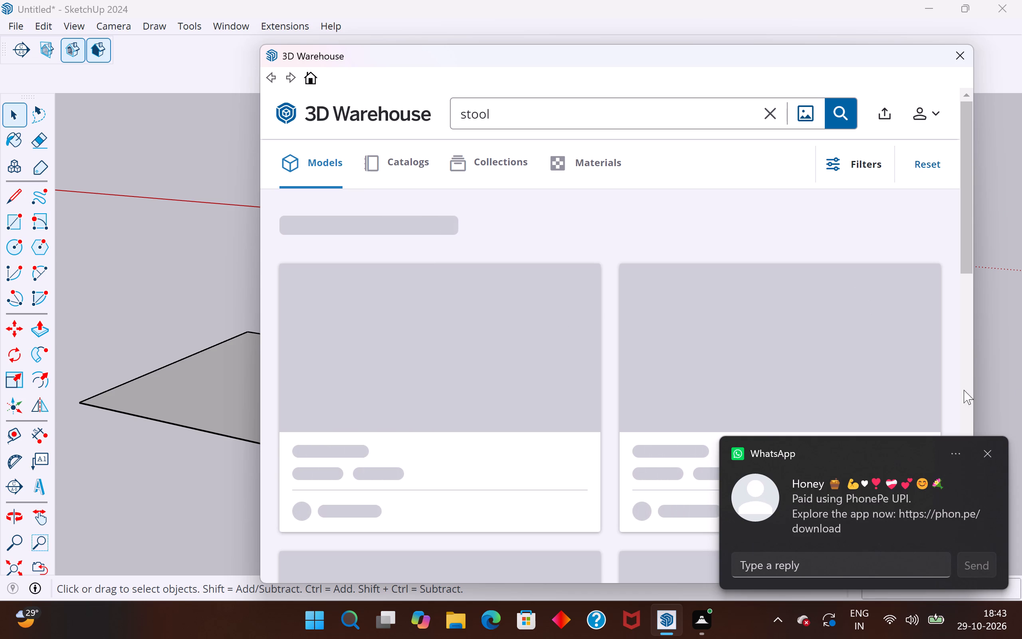
click(986, 452)
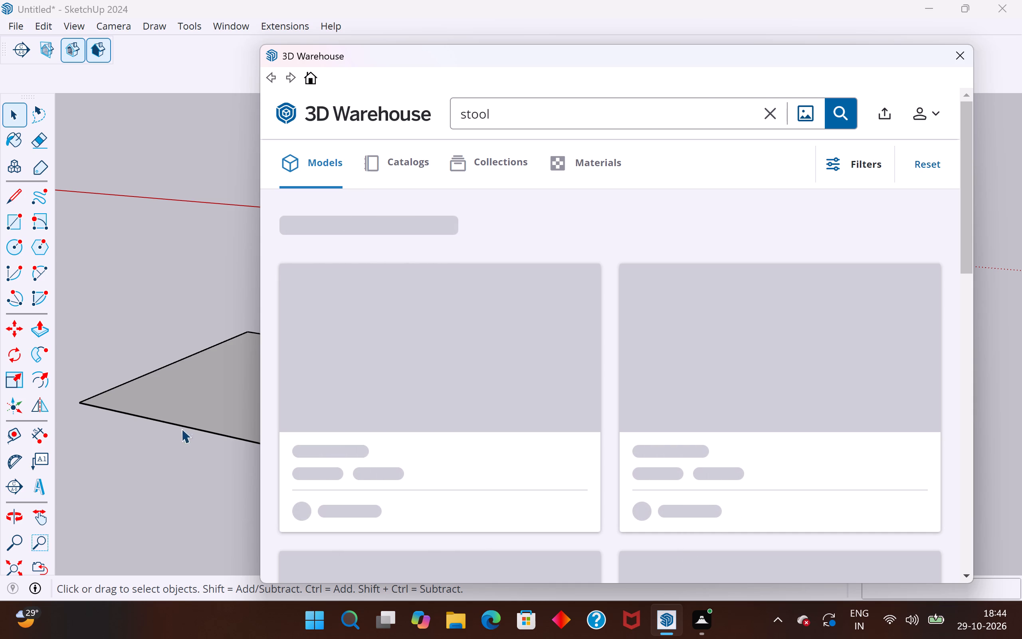
drag(257, 464, 228, 453)
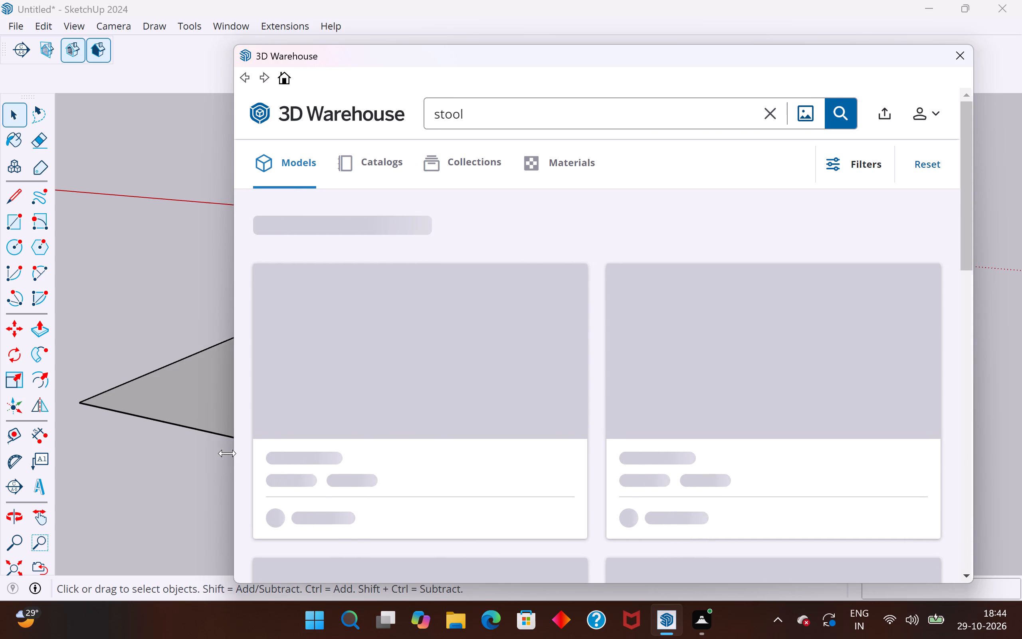
drag(228, 453, 213, 452)
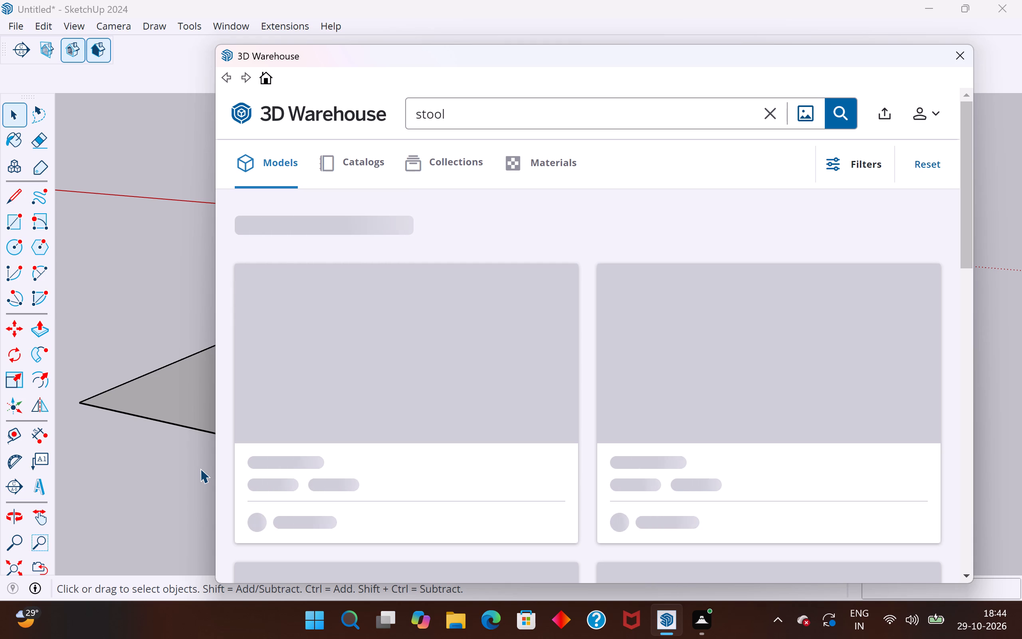
scroll(574, 382, down, 1)
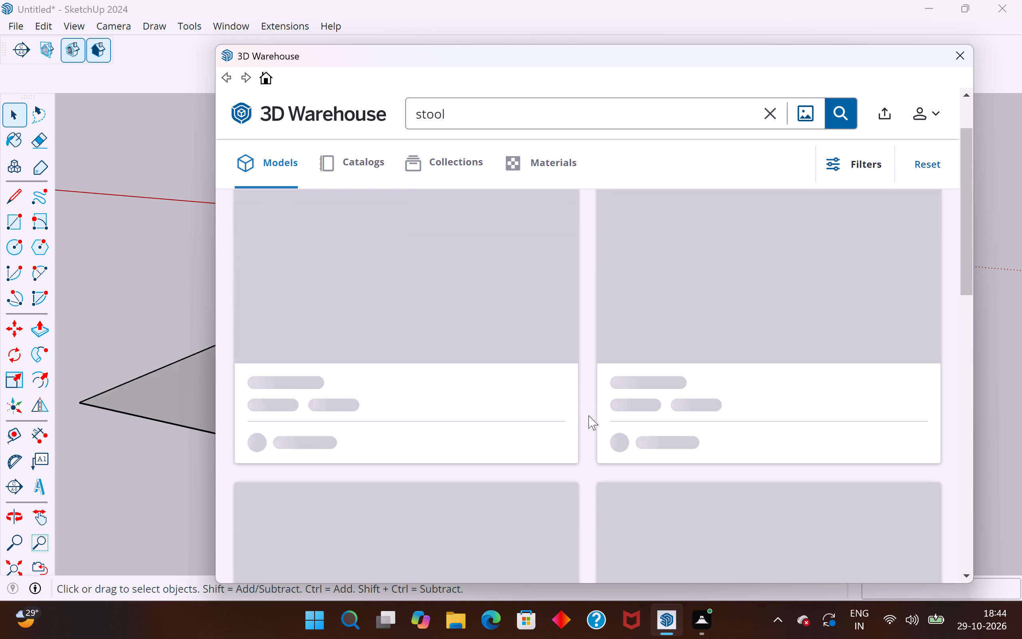
scroll(591, 494, down, 1)
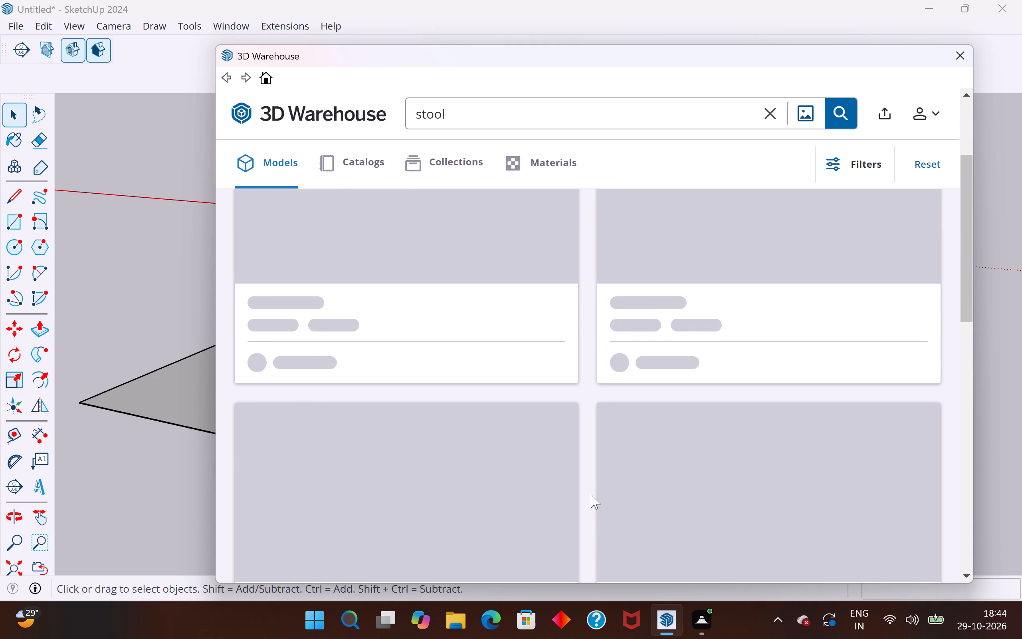
scroll(591, 494, up, 4)
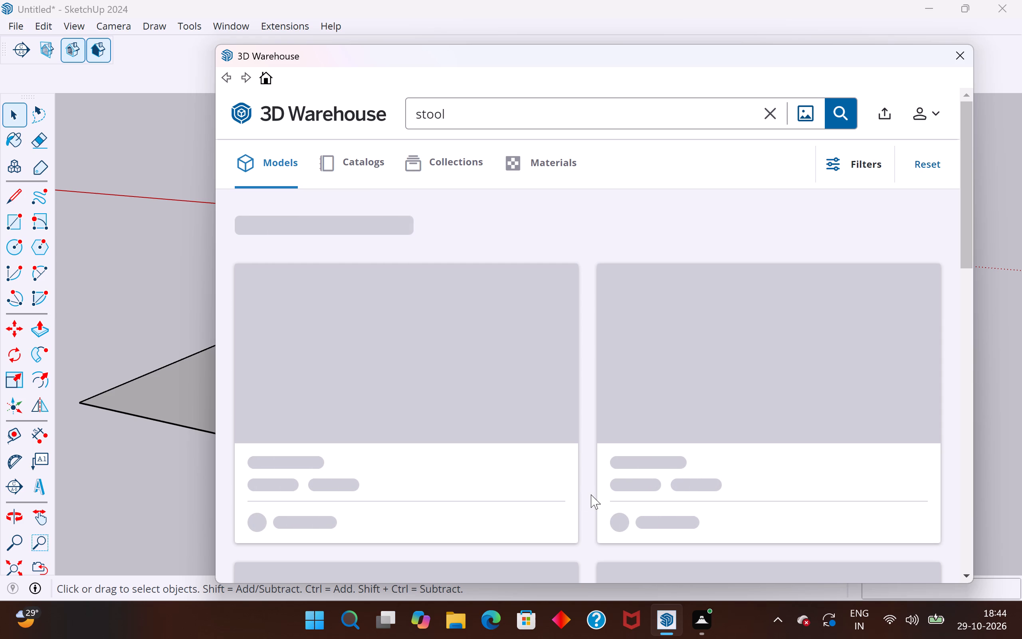
click(177, 319)
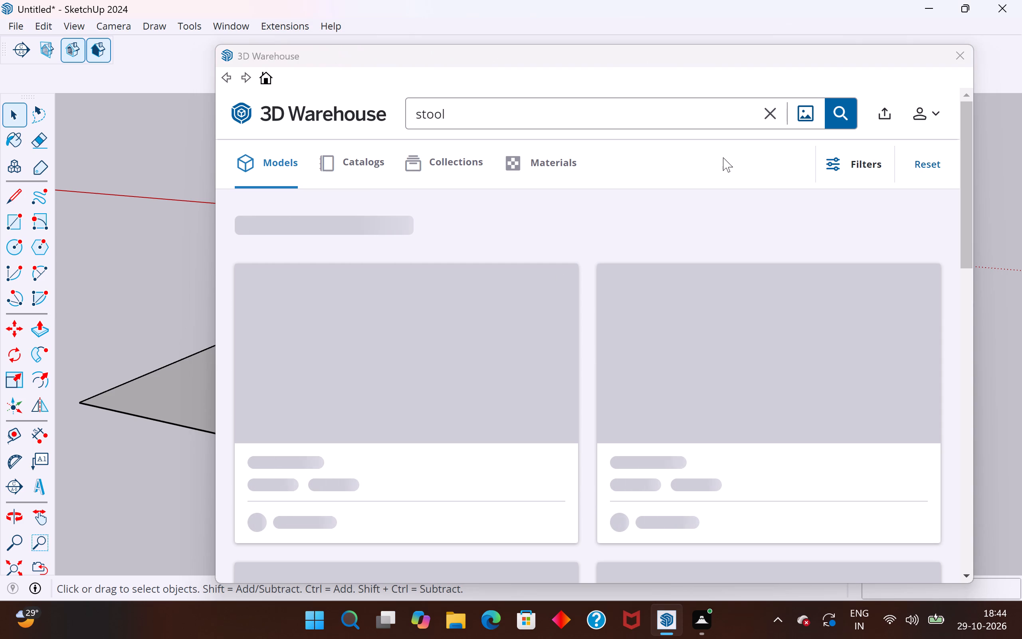
Search the 3D Warehouse models for BED instead of stool, and close the library.
click(773, 110)
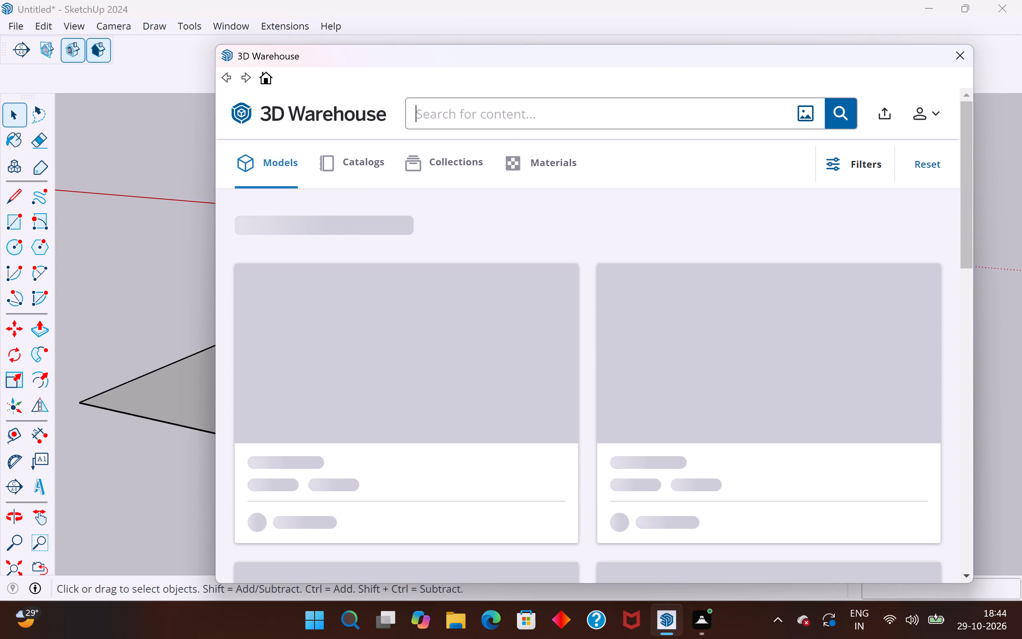
click(512, 123)
text(BED)
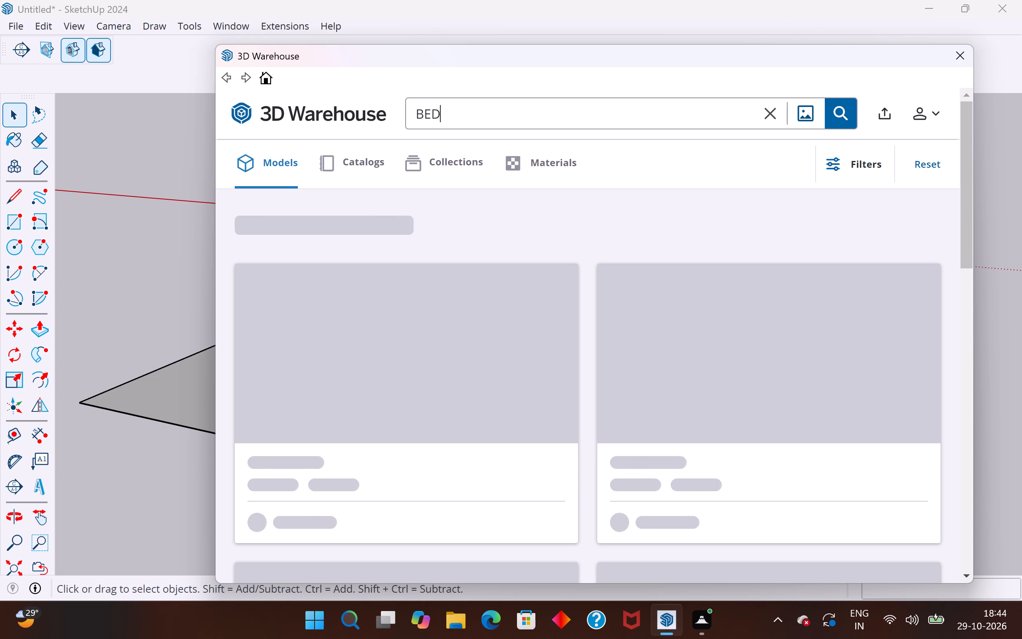
click(843, 117)
click(164, 306)
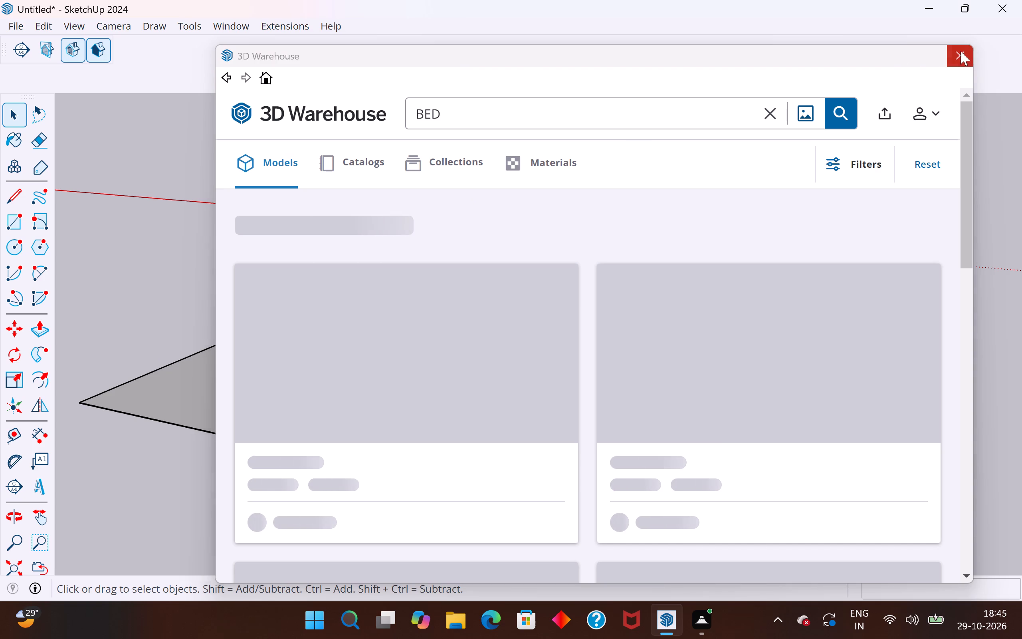
click(961, 51)
Examine the room's two visible walls and floor through its open sides, including the wall-to-floor corners.
middle_drag(666, 369, 866, 422)
scroll(320, 299, down, 5)
middle_drag(393, 401, 610, 450)
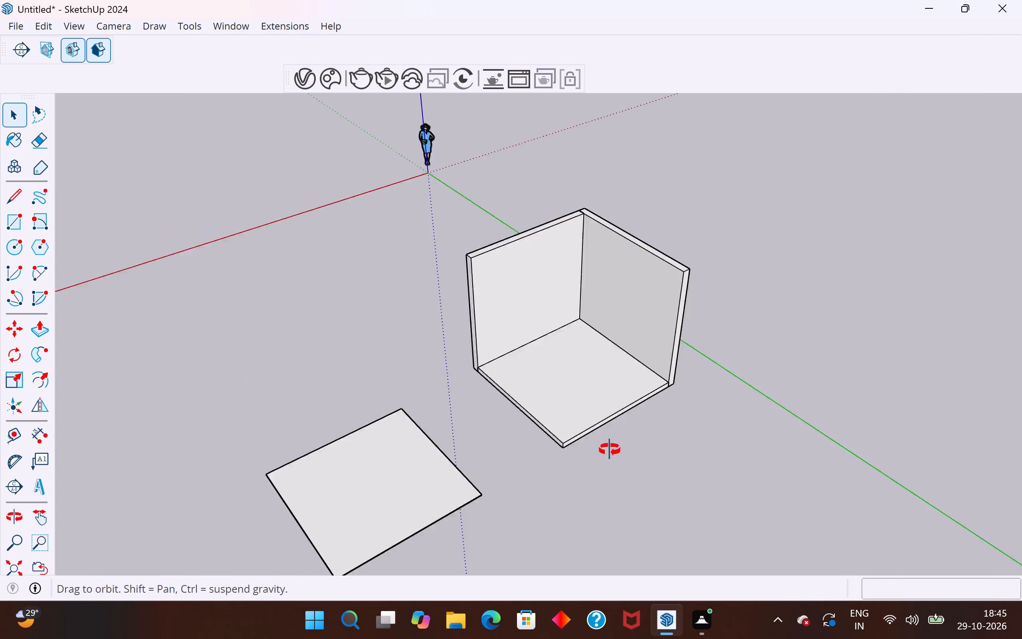
middle_drag(610, 450, 656, 433)
scroll(731, 280, up, 9)
middle_drag(736, 250, 698, 201)
scroll(705, 410, down, 4)
middle_drag(380, 424, 322, 363)
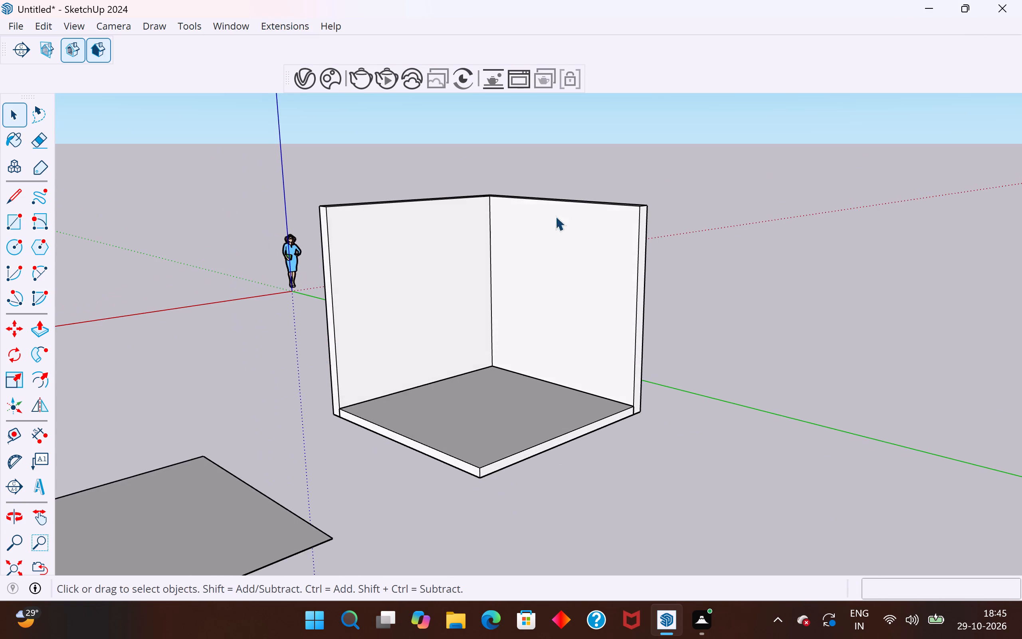
scroll(691, 259, down, 4)
scroll(471, 248, up, 7)
middle_drag(489, 356, 700, 339)
scroll(540, 512, up, 4)
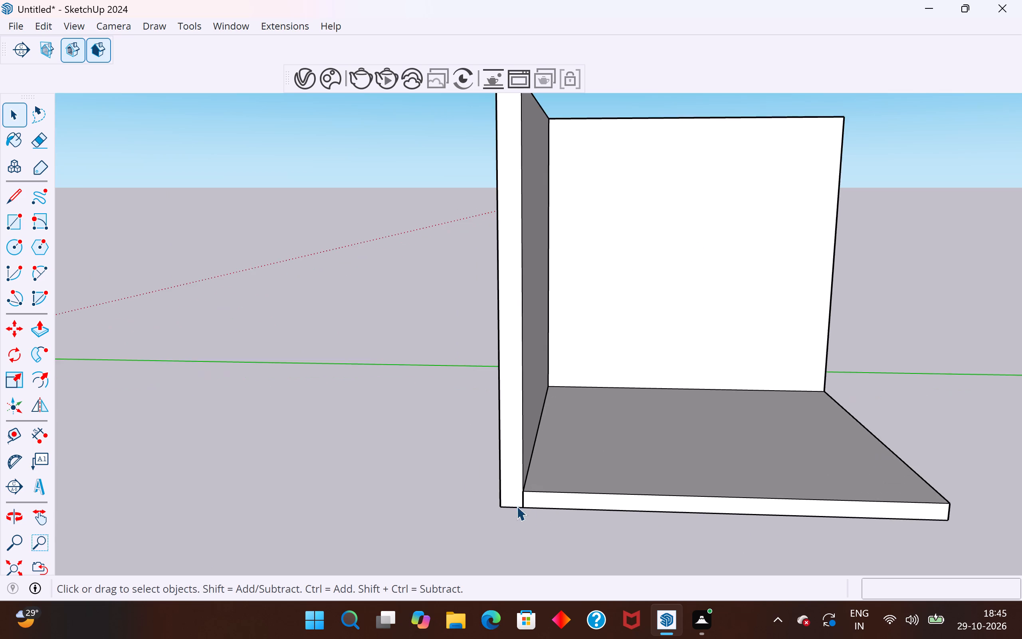
scroll(517, 506, up, 3)
middle_drag(513, 502, 324, 505)
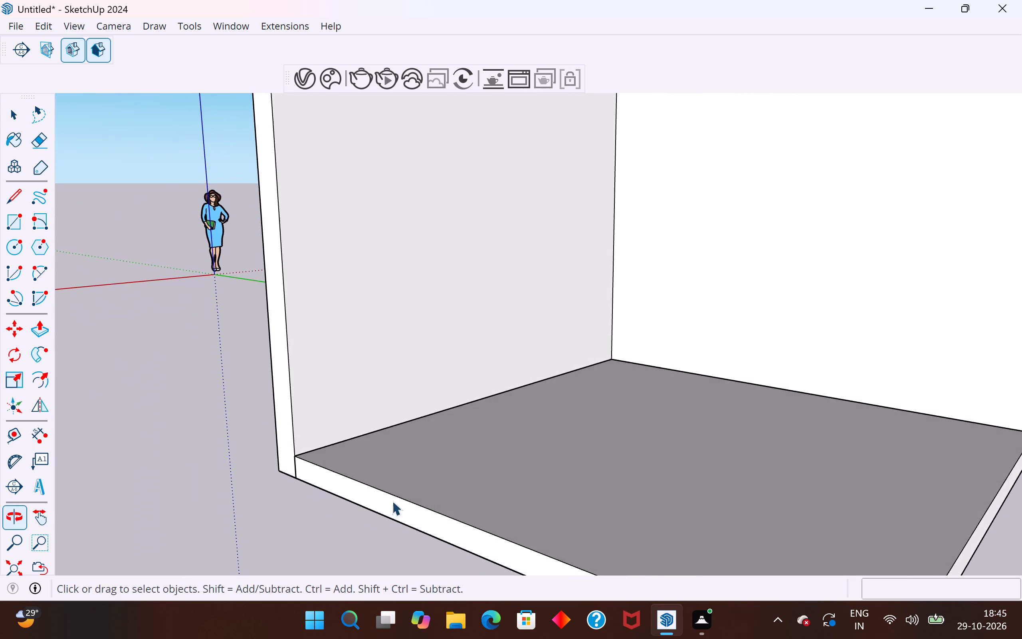
scroll(449, 477, down, 5)
middle_drag(584, 387, 584, 458)
scroll(630, 252, down, 4)
middle_drag(622, 447, 600, 479)
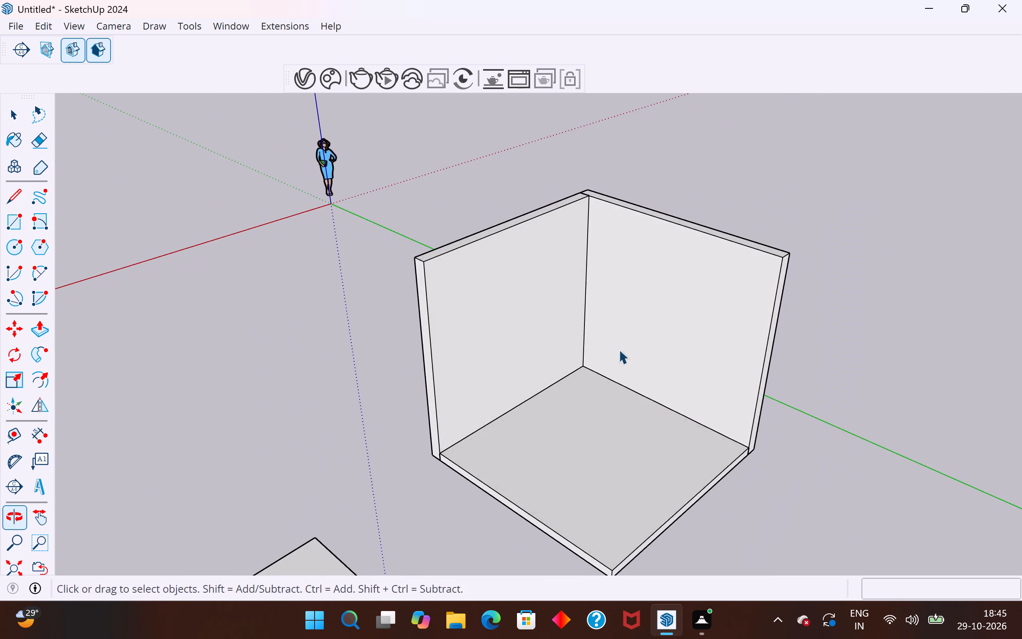
scroll(651, 241, down, 4)
scroll(587, 429, up, 4)
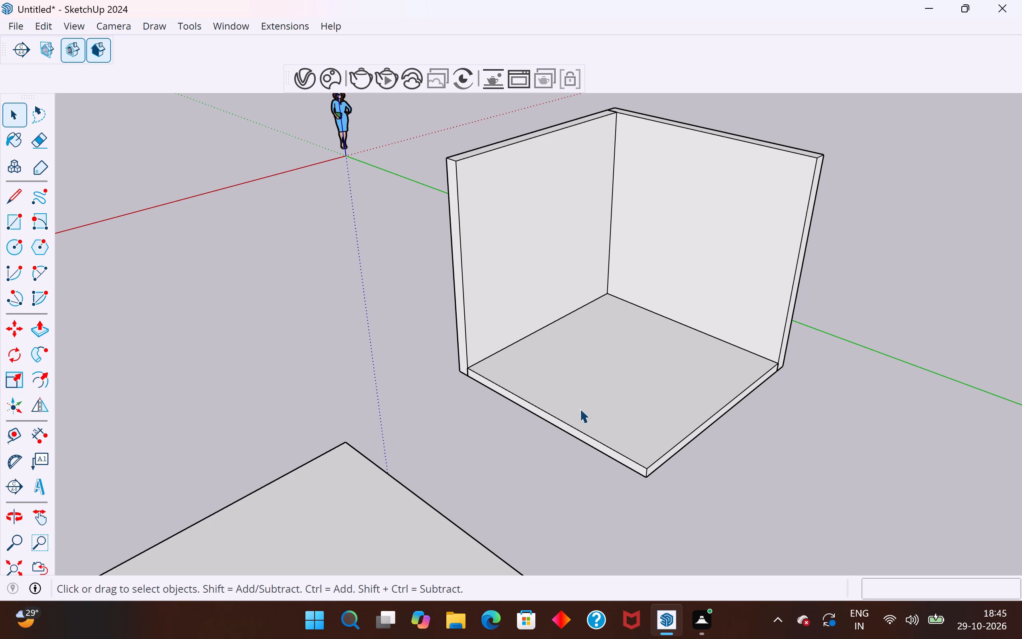
middle_drag(559, 482, 626, 439)
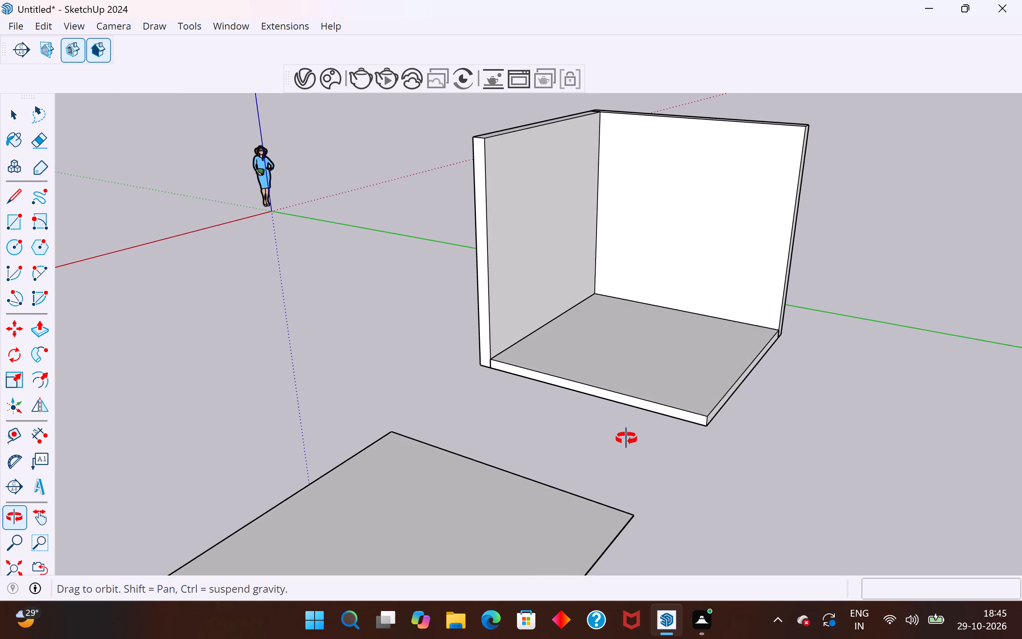
middle_drag(626, 439, 628, 435)
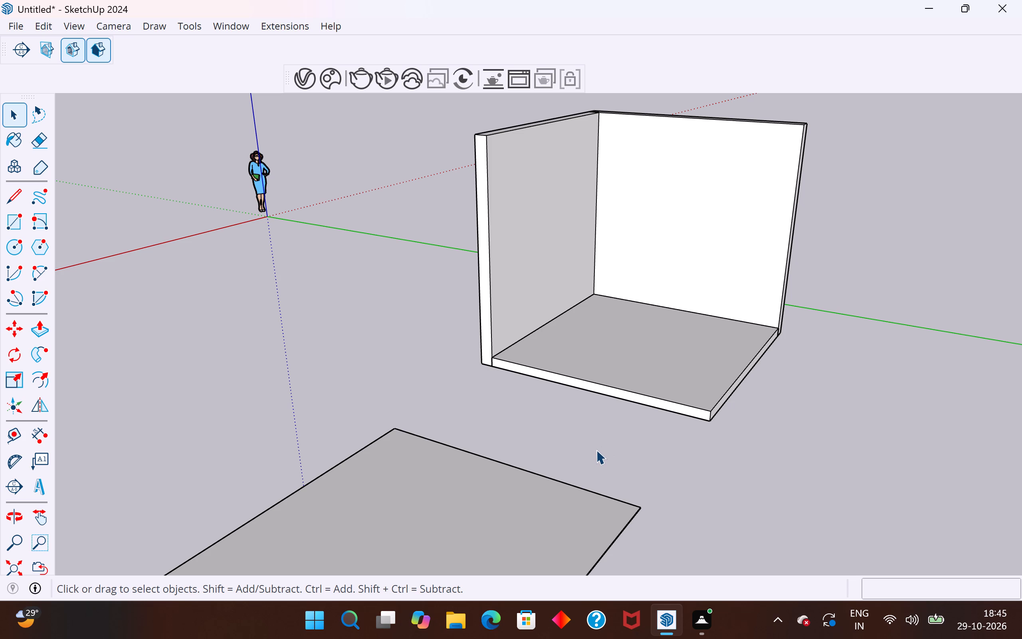
middle_drag(560, 434, 558, 442)
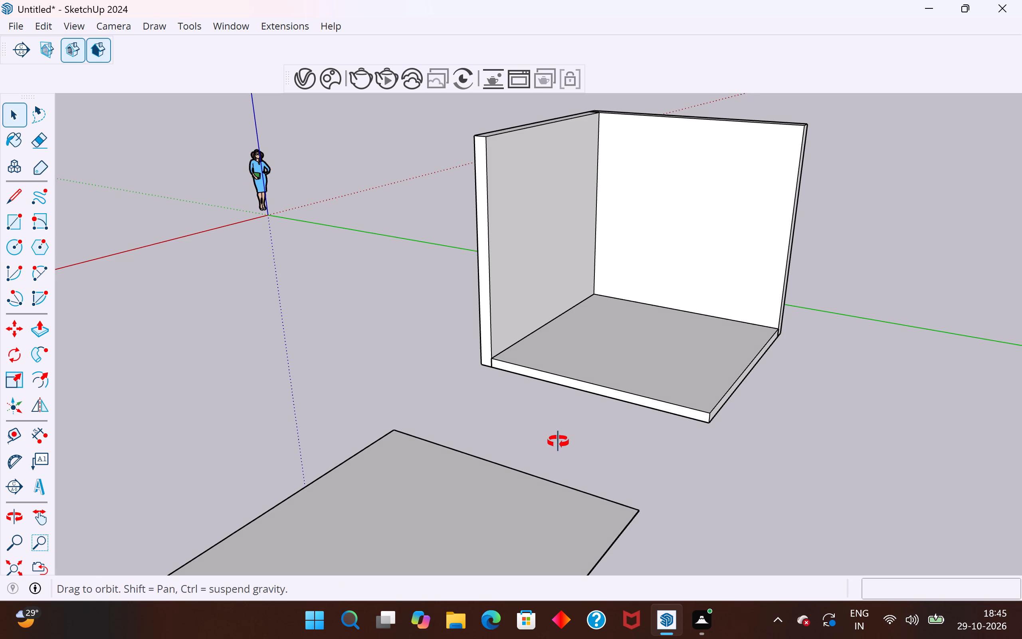
middle_drag(558, 442, 567, 456)
scroll(681, 234, up, 3)
middle_drag(712, 345, 717, 345)
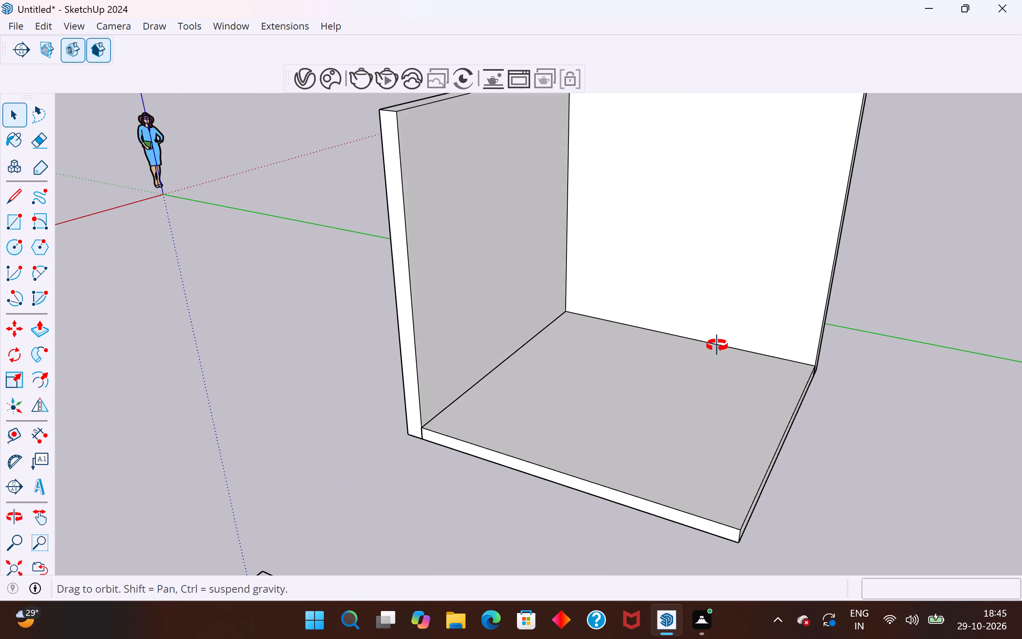
middle_drag(717, 345, 763, 344)
scroll(460, 369, down, 3)
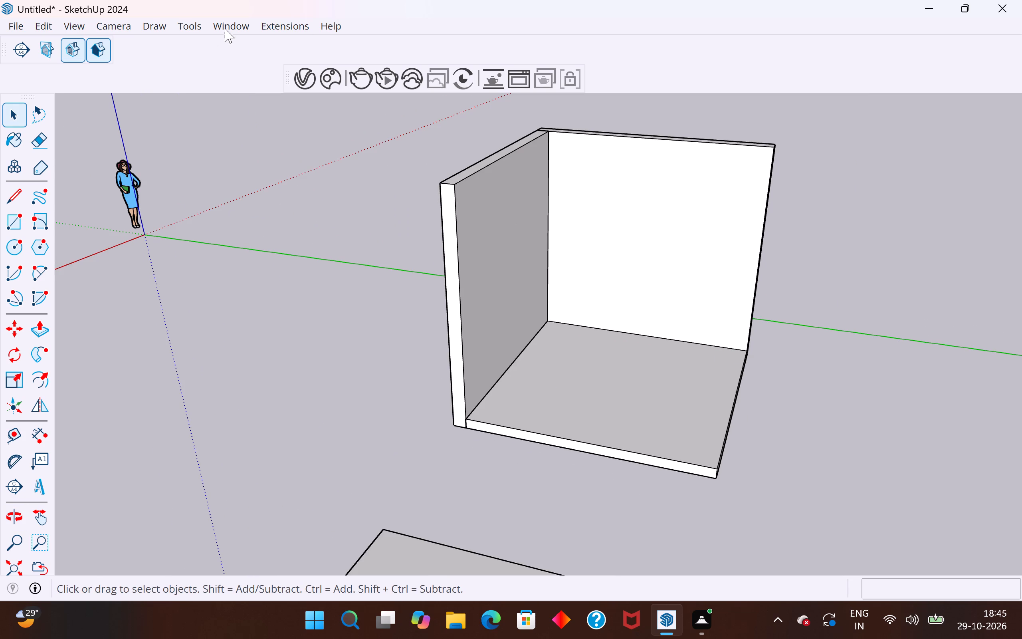
Reopen 3D Warehouse on the BED model search and enlarge its window.
click(231, 28)
click(259, 150)
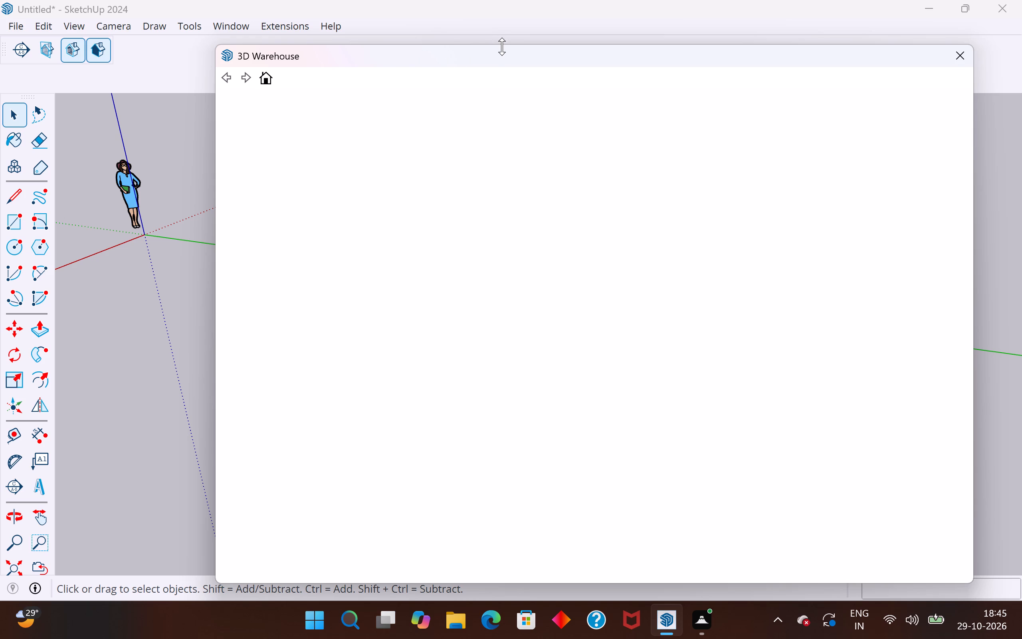
drag(502, 46, 518, 36)
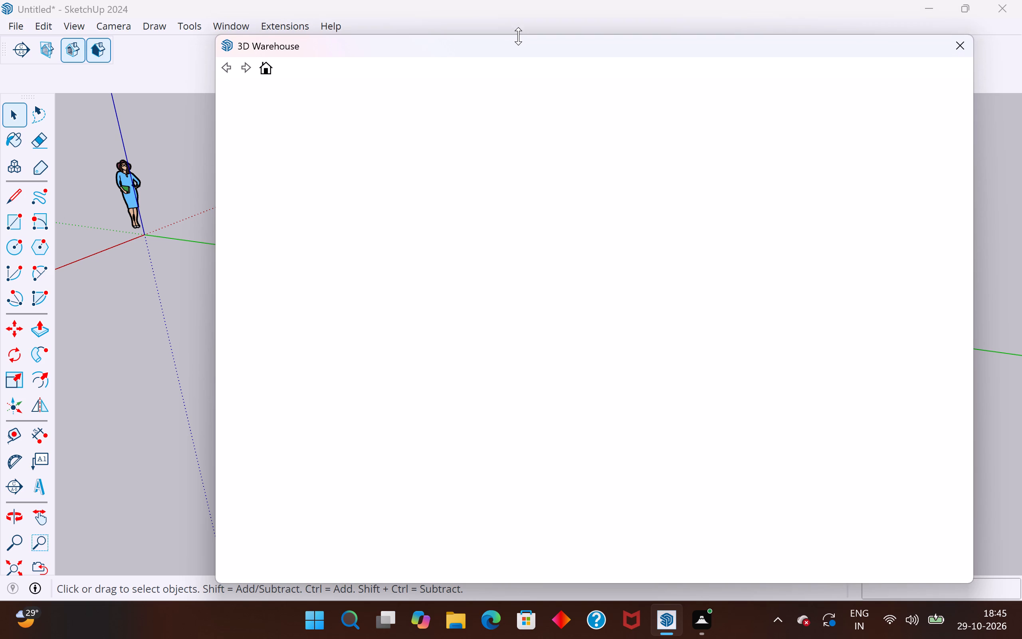
drag(518, 36, 533, 38)
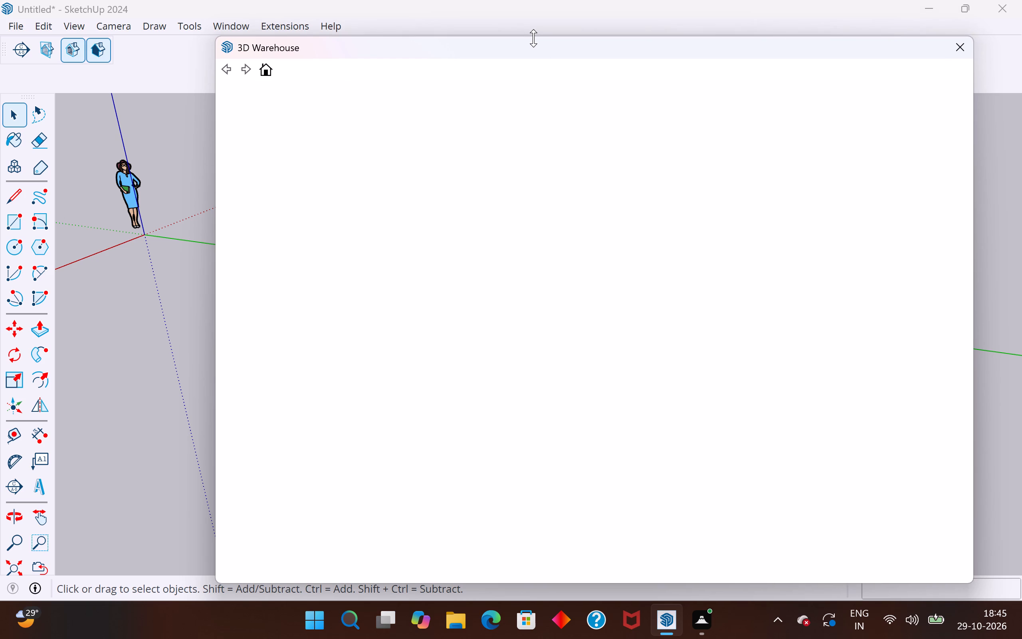
drag(533, 38, 535, 46)
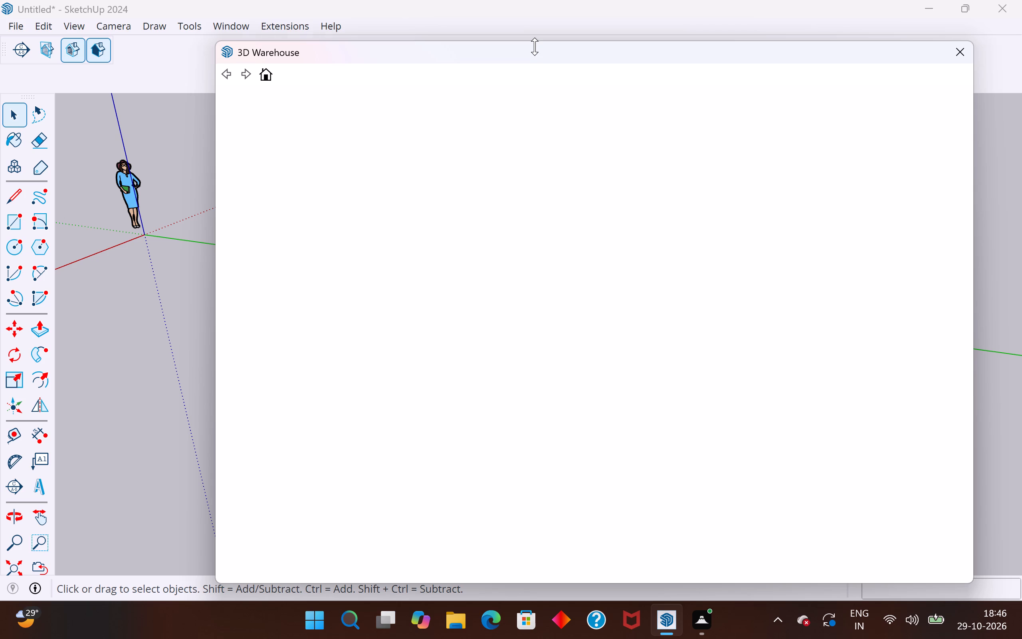
drag(535, 46, 535, 35)
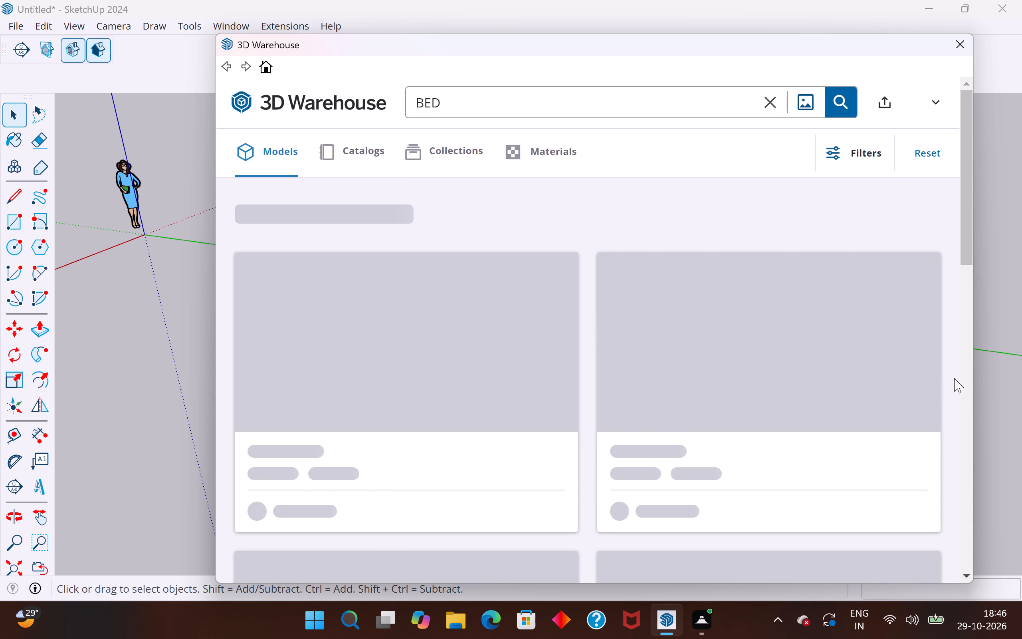
drag(976, 376, 1000, 376)
drag(737, 41, 743, 44)
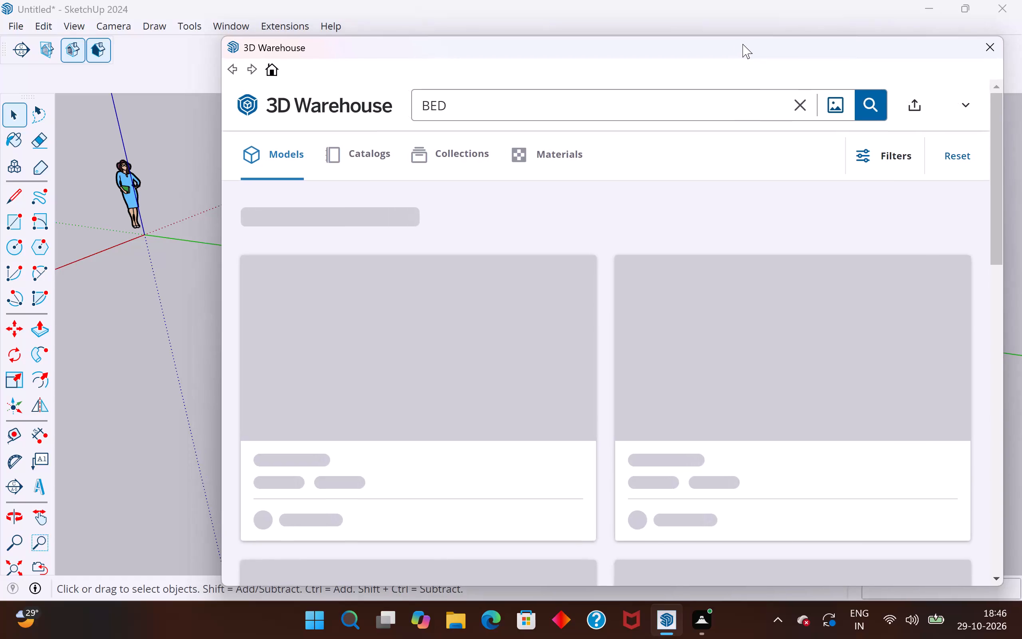
drag(743, 44, 741, 43)
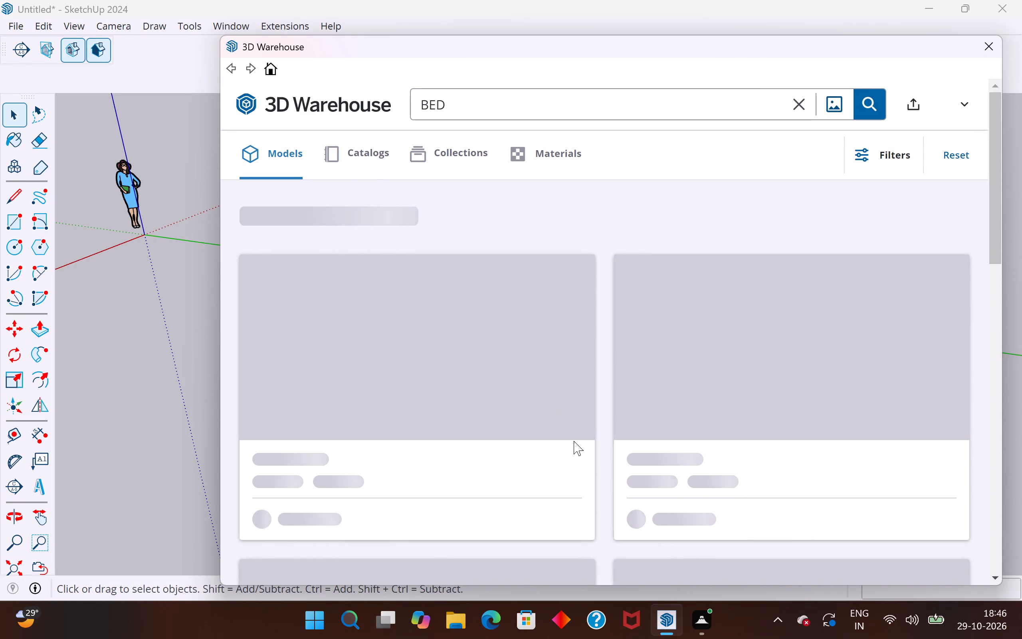
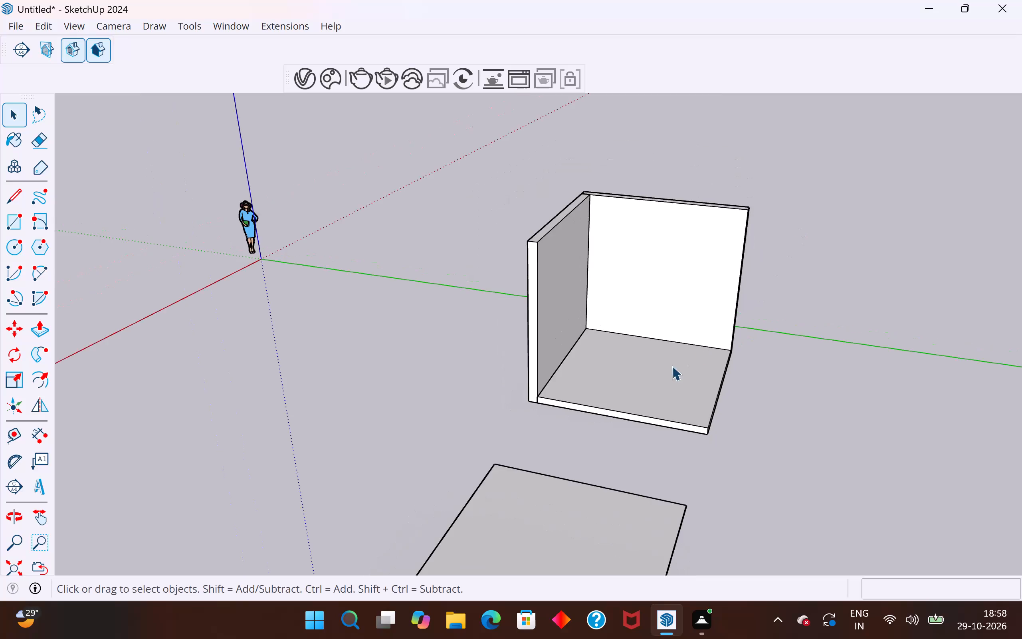
Import the BEDROOM 2 image from the sketch up reference folder and place it flat on the ground beyond the room.
middle_drag(697, 246, 590, 194)
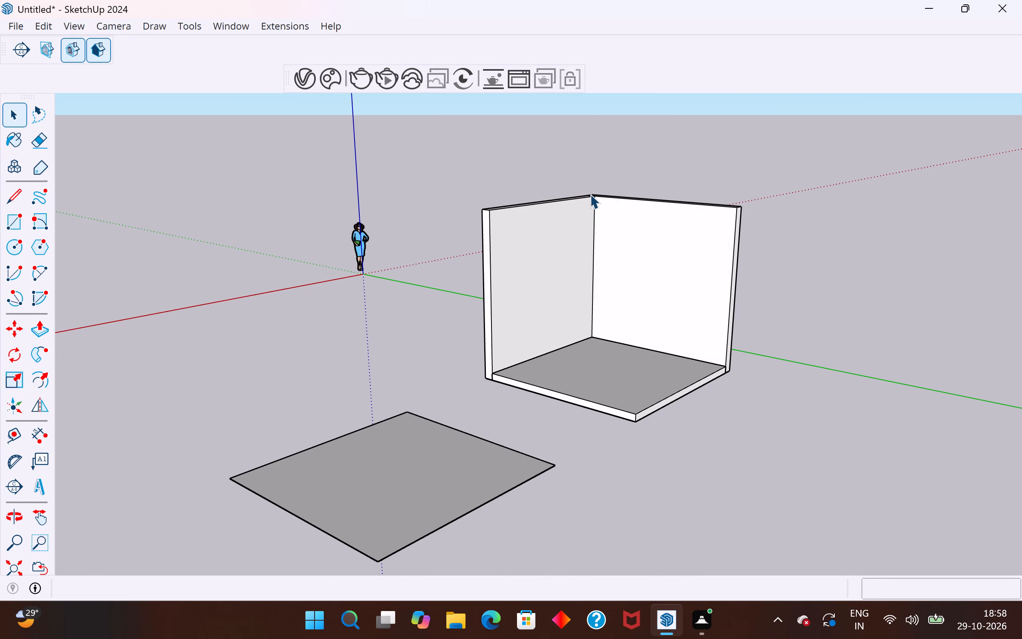
click(14, 27)
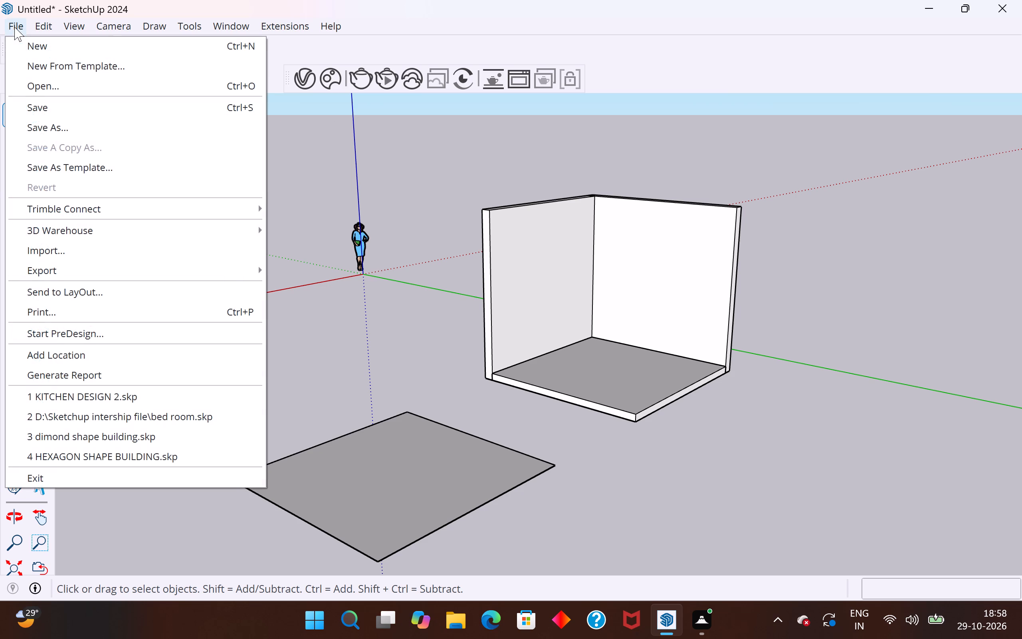
click(77, 252)
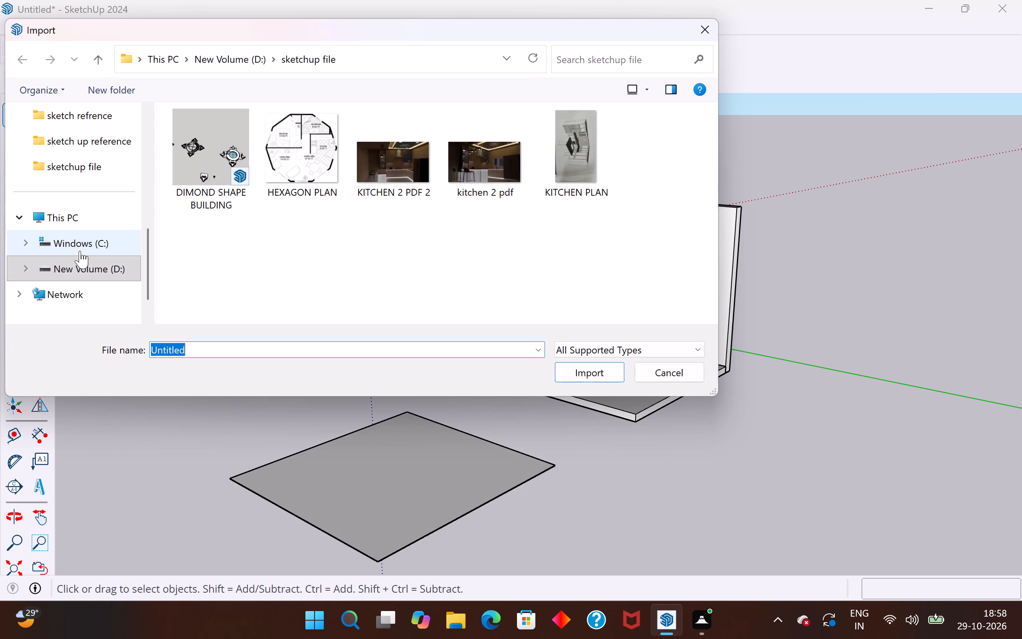
click(100, 248)
click(97, 268)
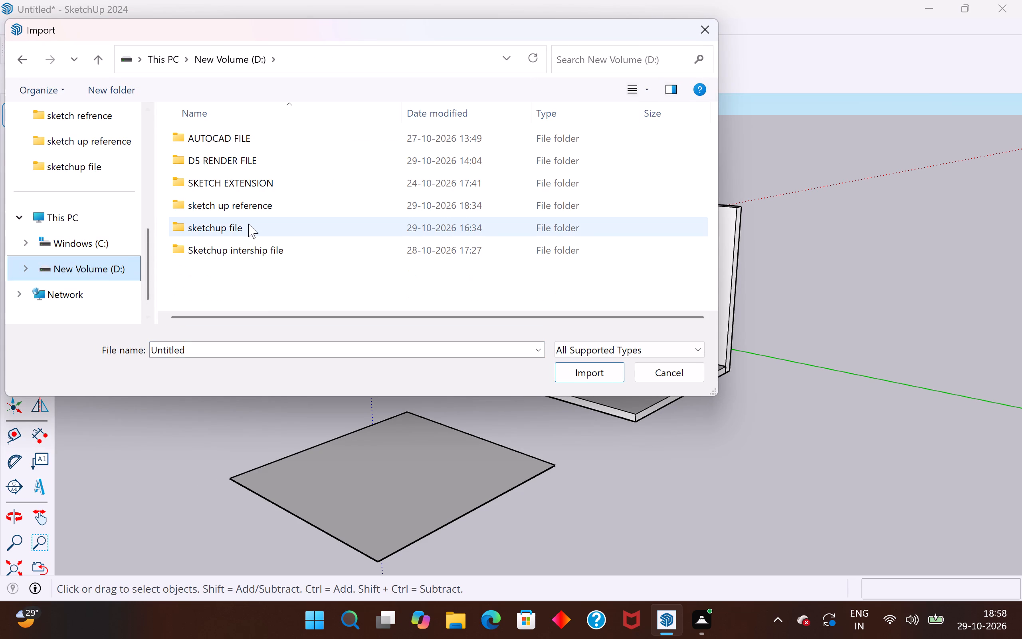
double_click(265, 208)
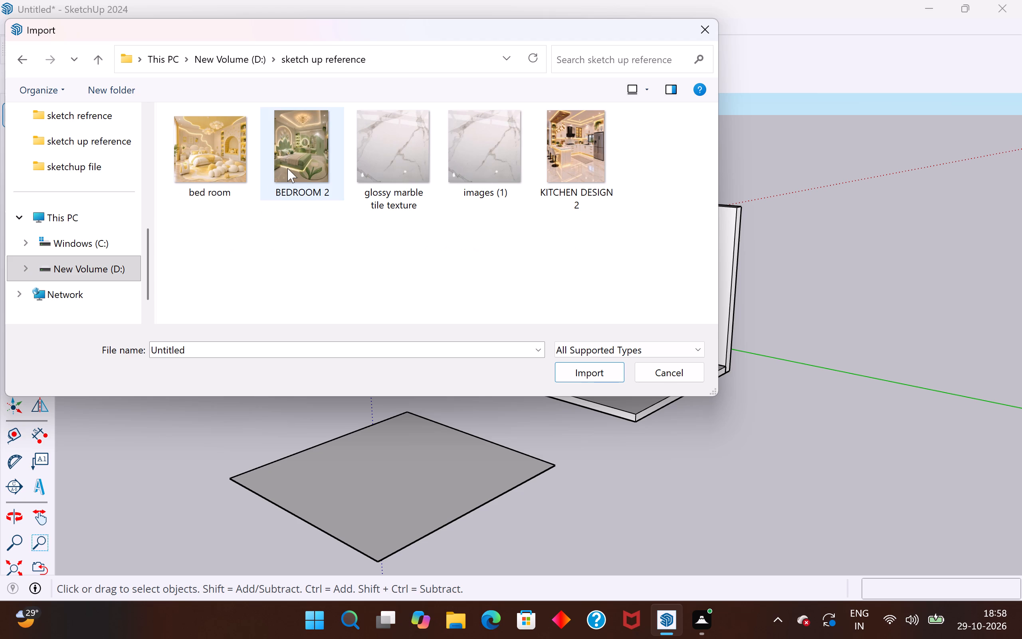
click(287, 168)
click(592, 429)
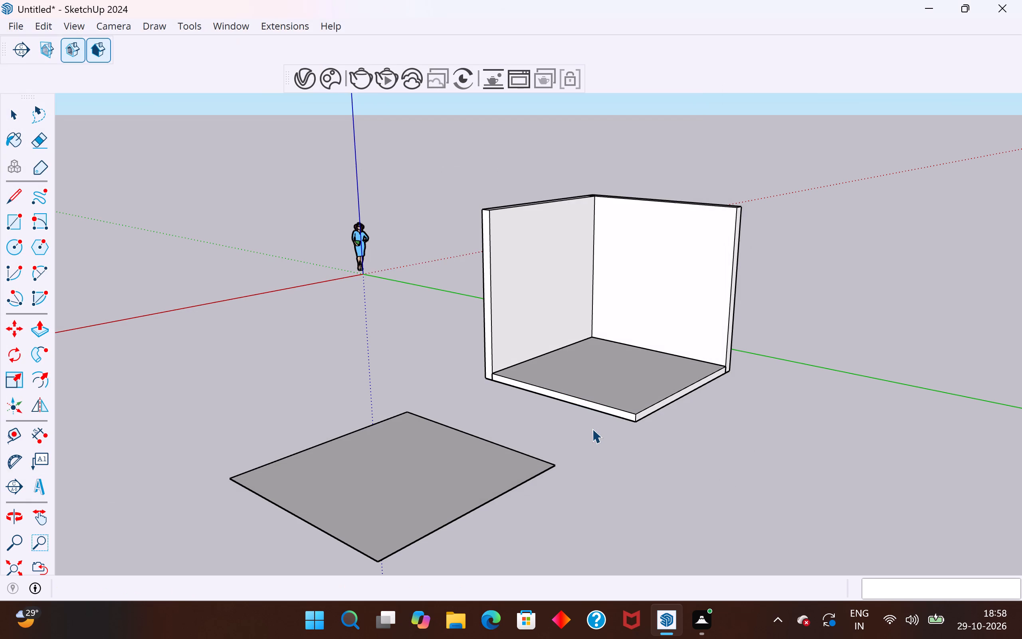
scroll(310, 292, down, 3)
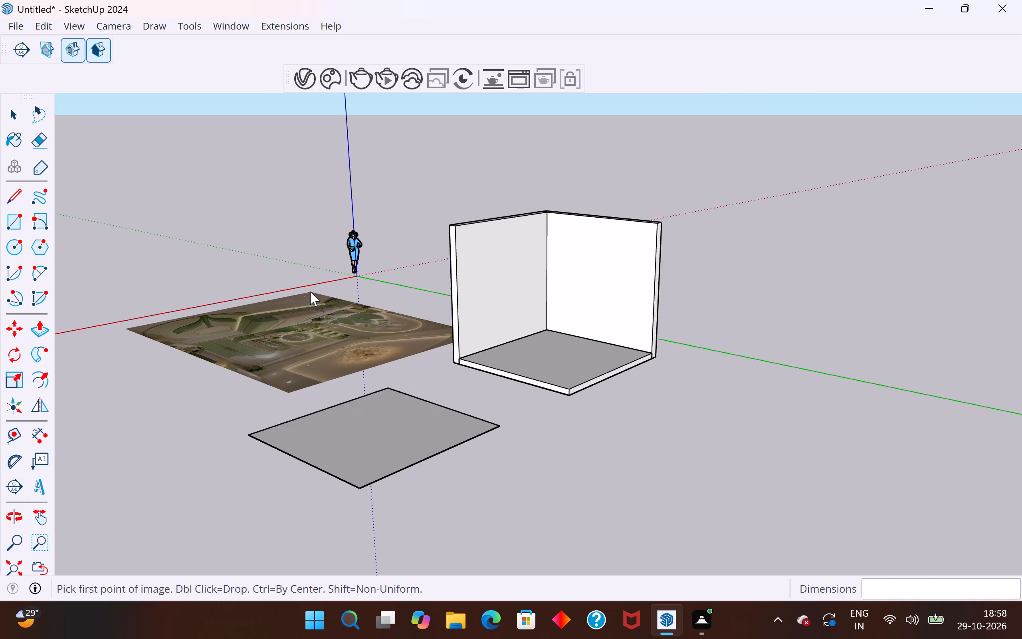
scroll(310, 292, down, 1)
click(728, 258)
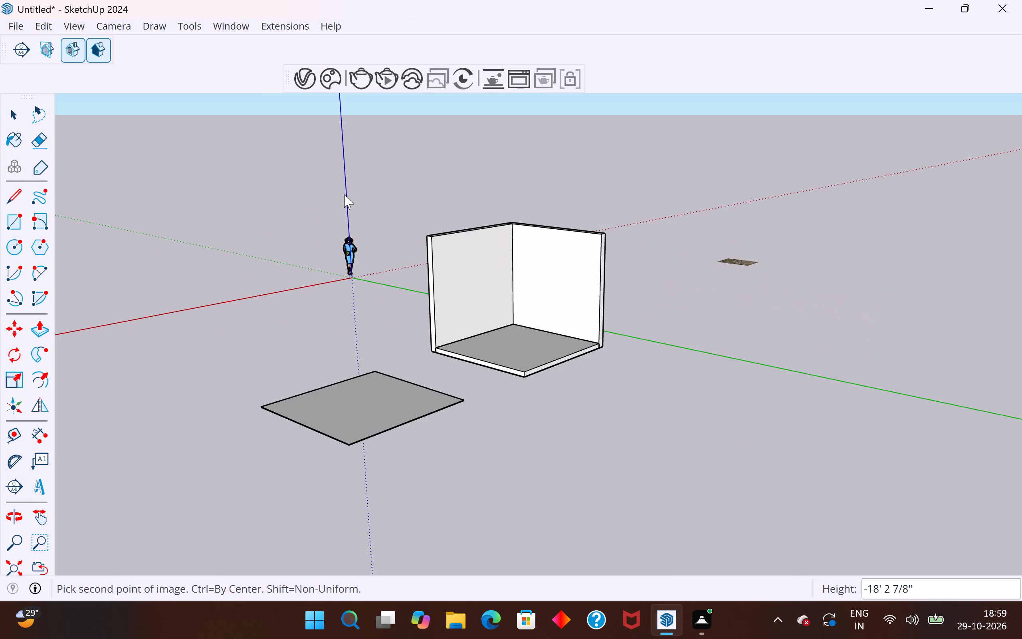
click(659, 282)
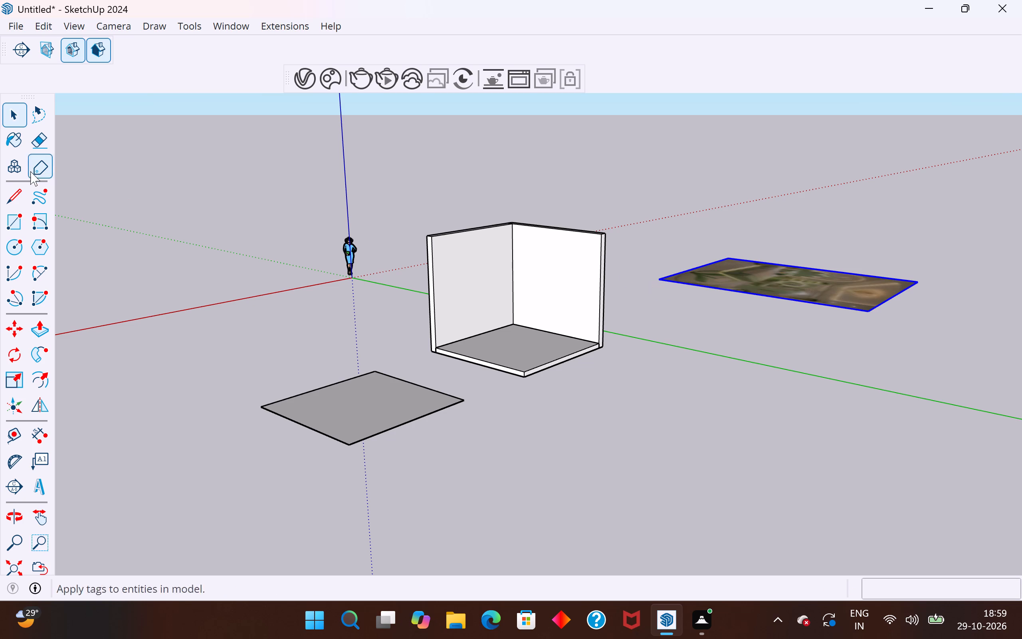
click(175, 193)
Rotate the bedroom image 90° about the red axis at its corner so that it stands upright.
middle_drag(699, 357, 707, 388)
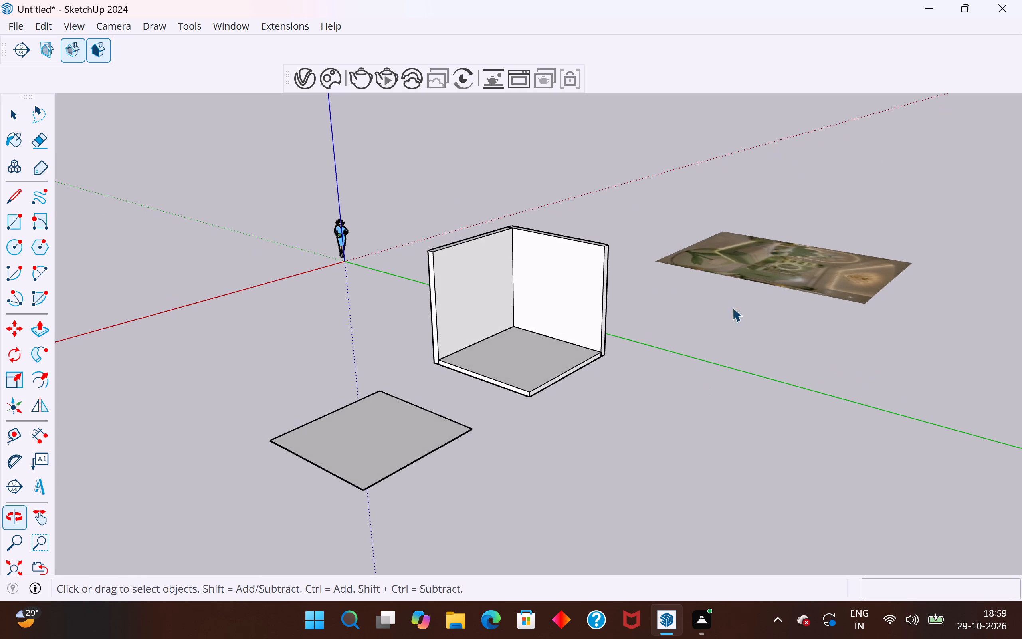
click(753, 243)
click(17, 359)
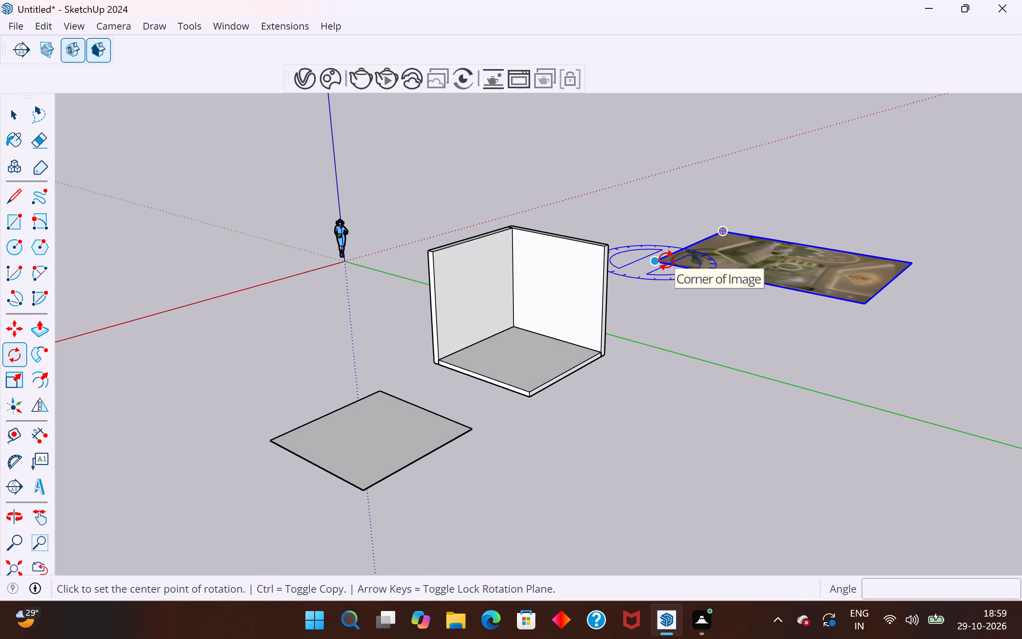
key(period)
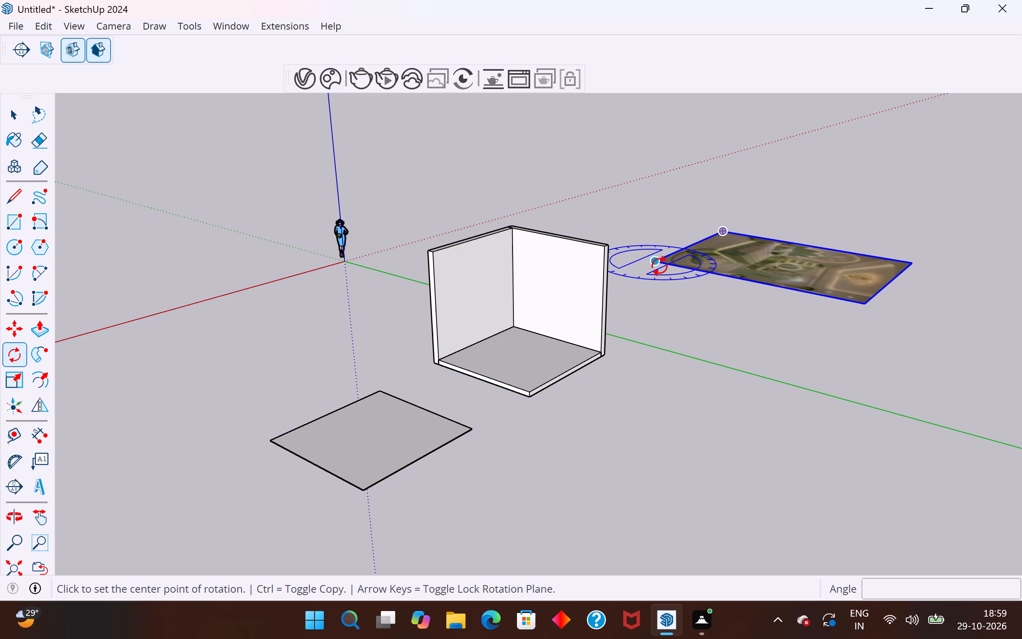
key(comma)
scroll(877, 314, up, 2)
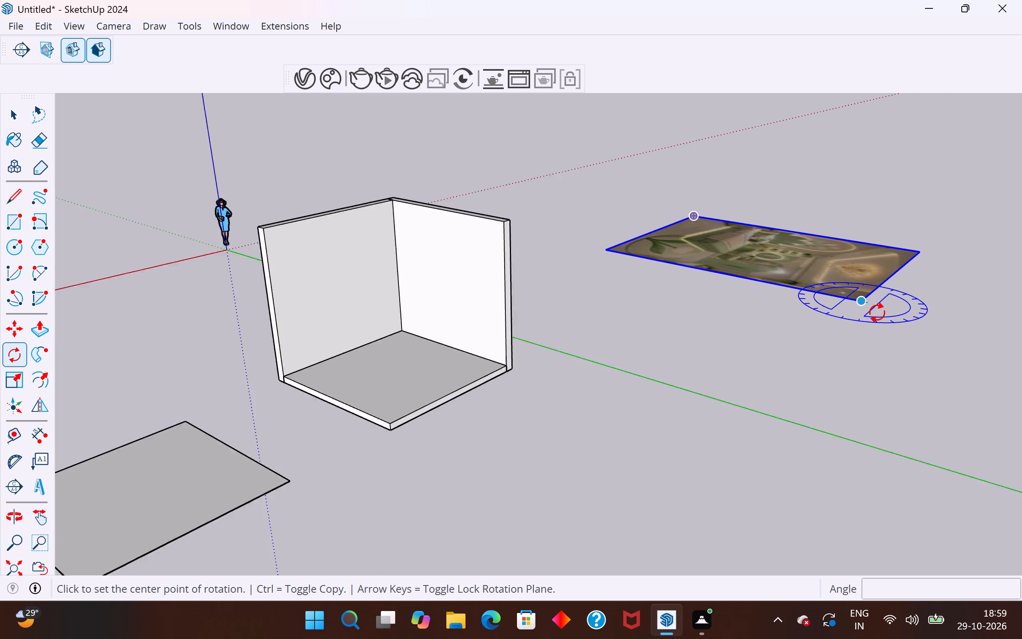
scroll(877, 313, up, 2)
key(Down)
key(Right)
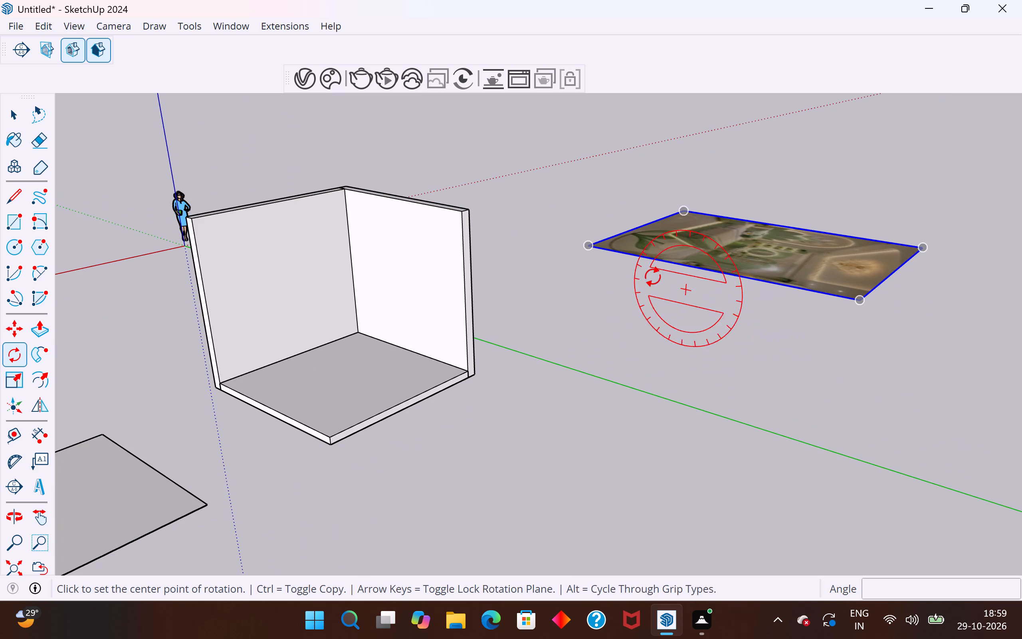
click(591, 242)
click(858, 296)
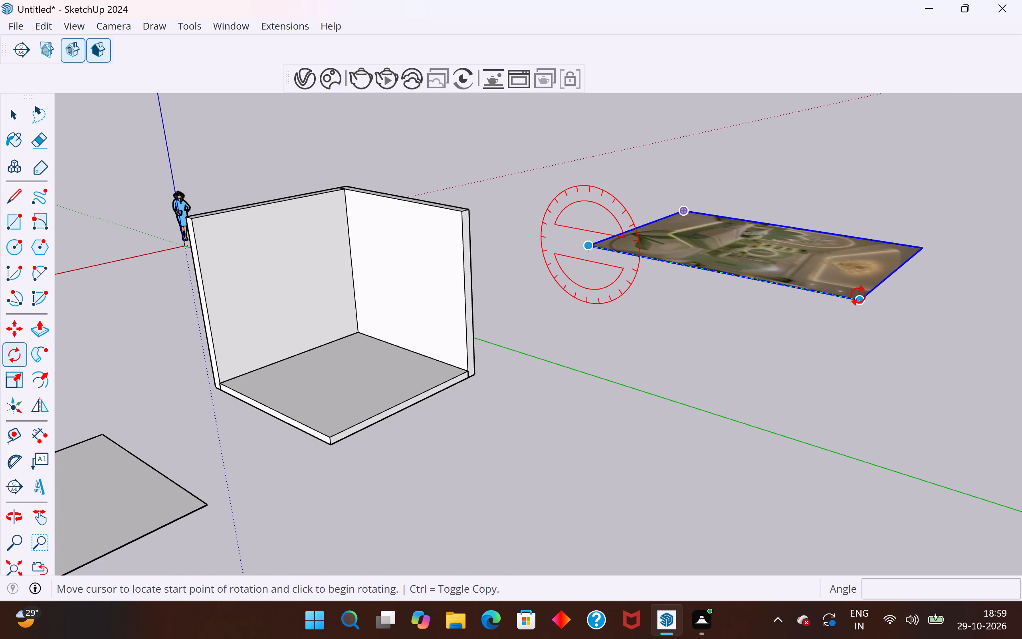
click(586, 153)
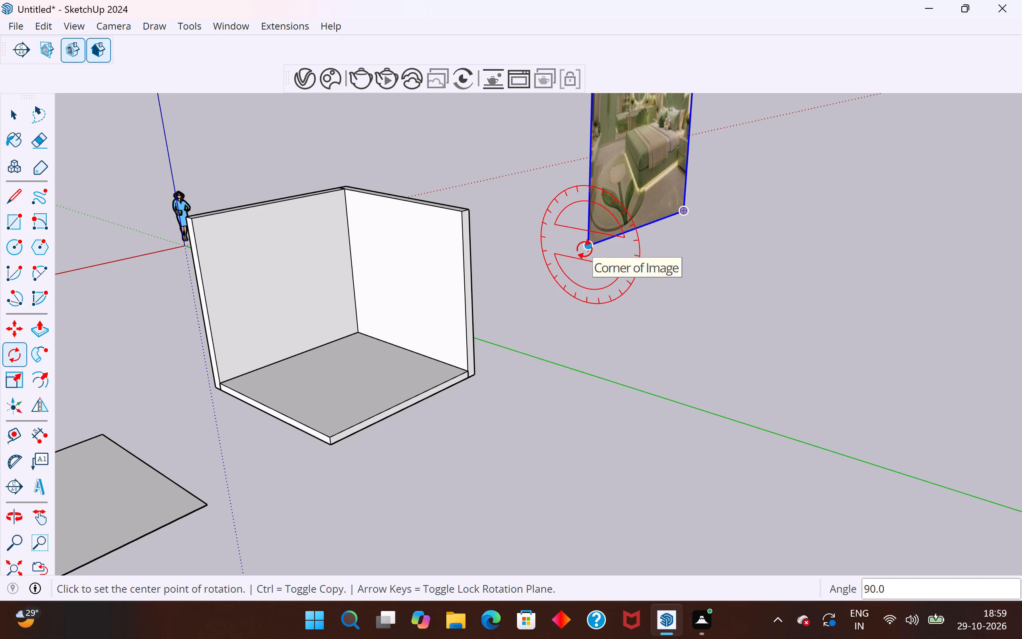
Turn the upright bedroom image about the vertical axis at its lower corner so its base runs along the green axis direction.
scroll(584, 256, up, 9)
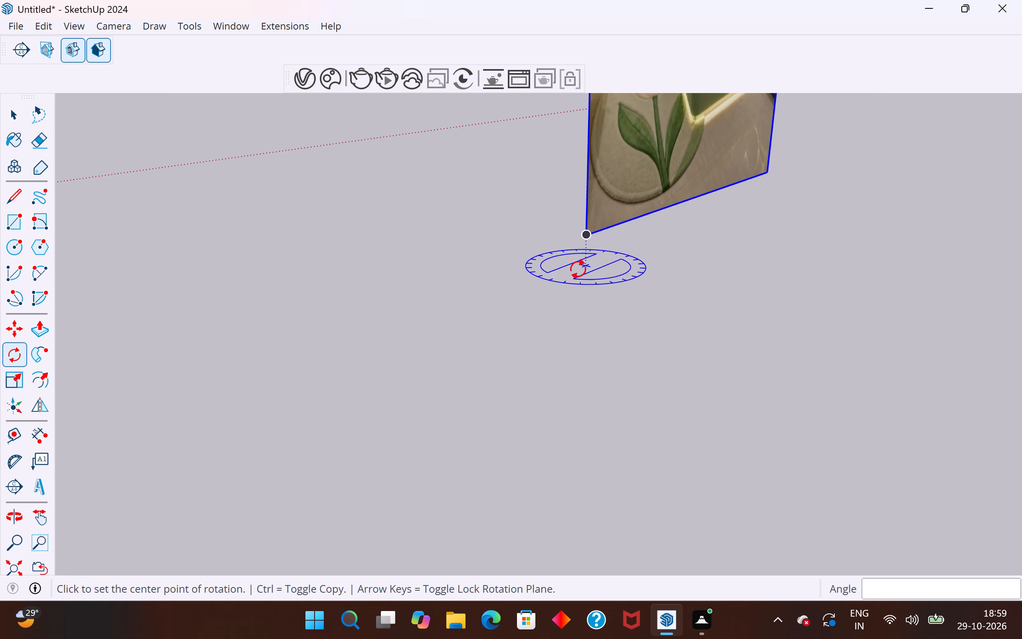
key(Down)
key(Up)
click(590, 237)
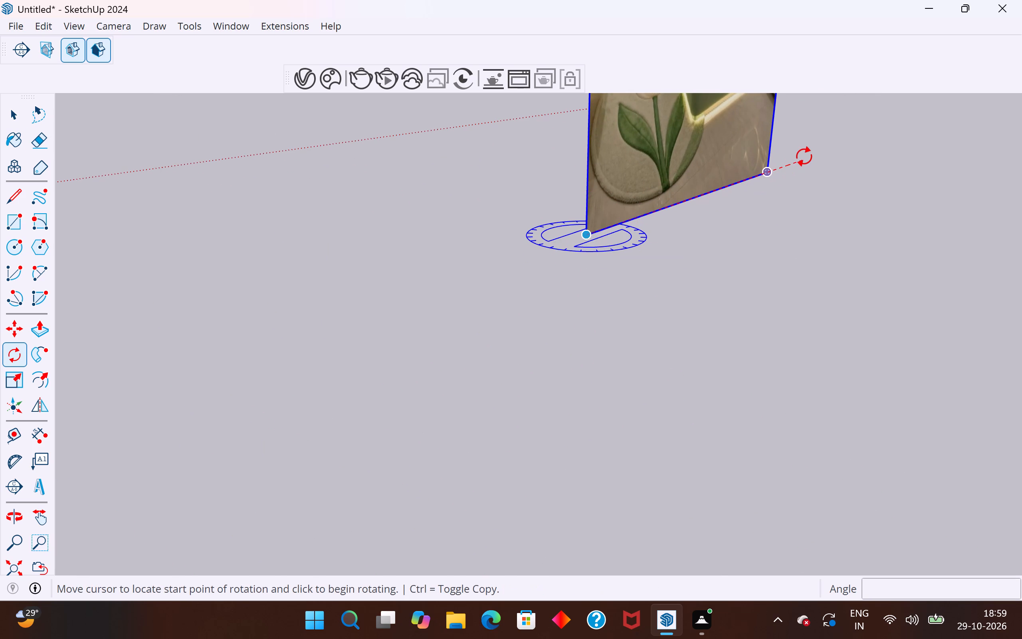
click(804, 157)
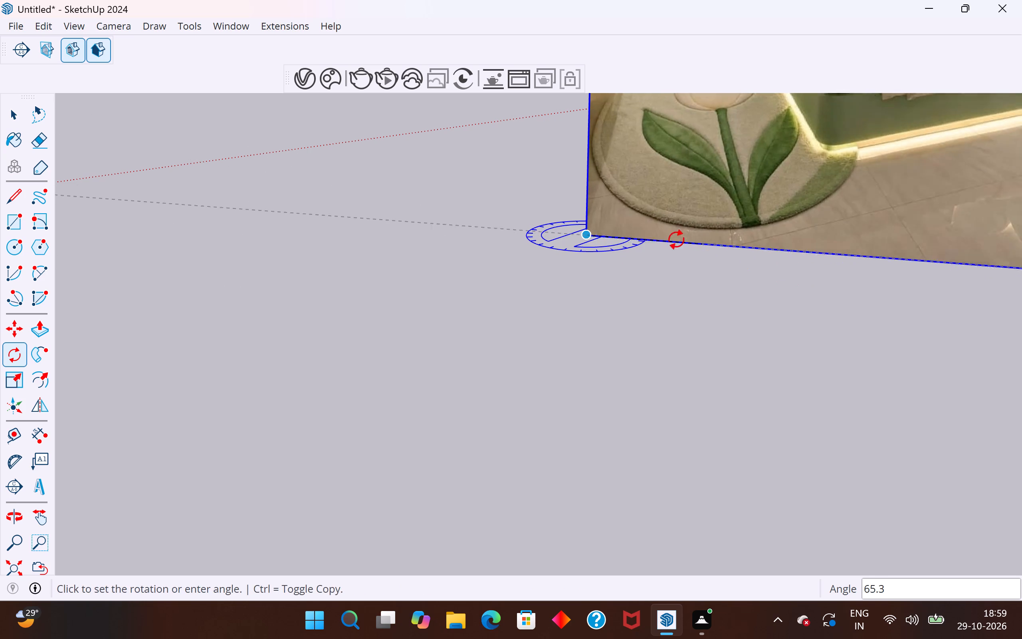
click(645, 250)
click(2, 108)
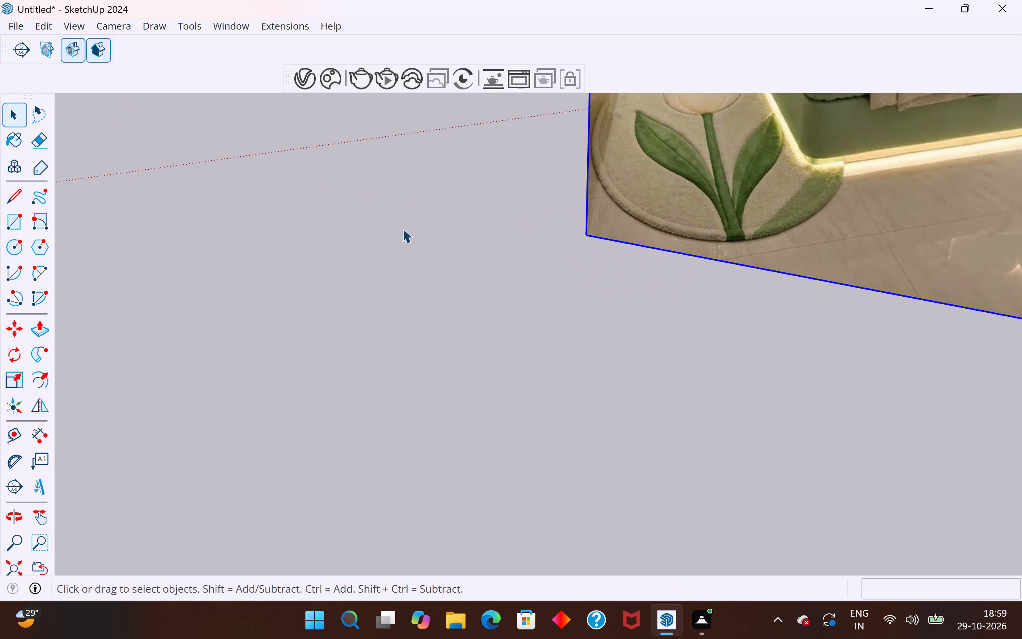
click(449, 254)
Move the upright bedroom image by its lower corner about 52' to the other side of the room, near the origin.
scroll(680, 344, down, 12)
middle_drag(698, 346, 711, 302)
scroll(711, 302, up, 1)
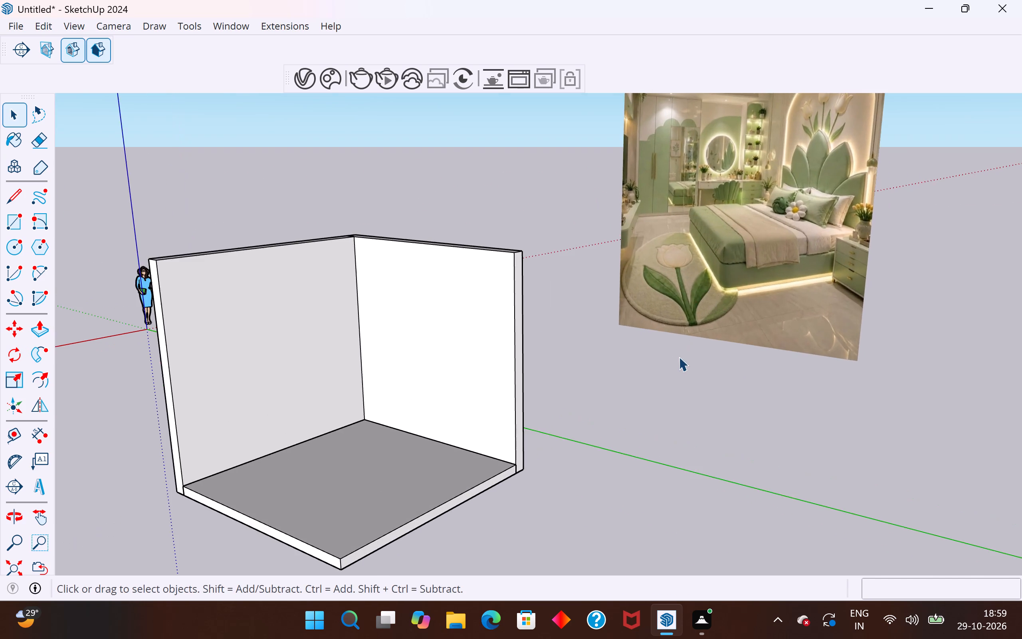
scroll(674, 365, down, 4)
scroll(765, 191, up, 3)
scroll(662, 383, down, 5)
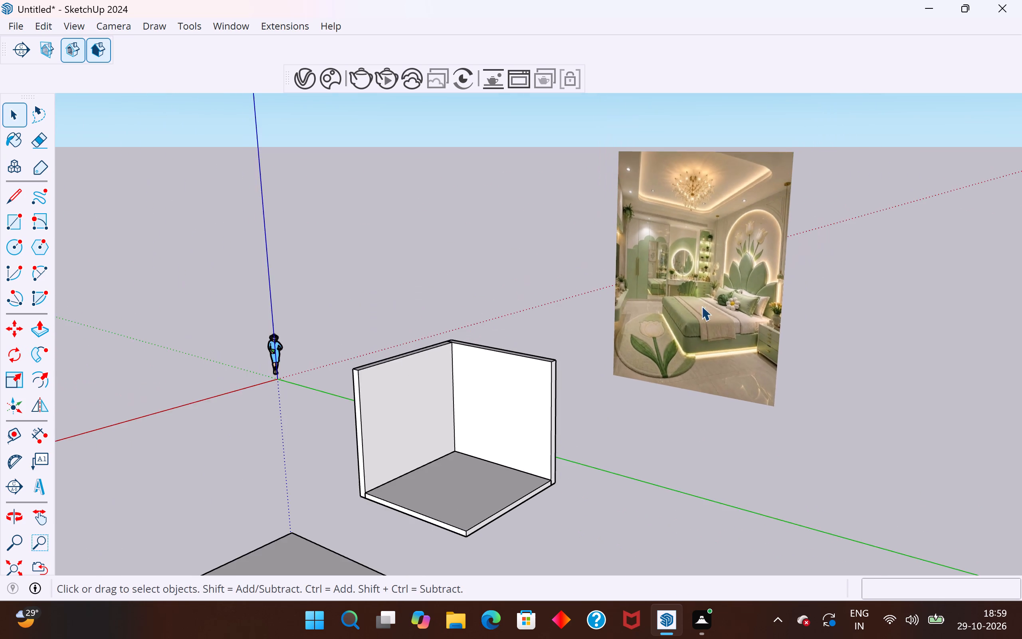
middle_drag(694, 286, 754, 237)
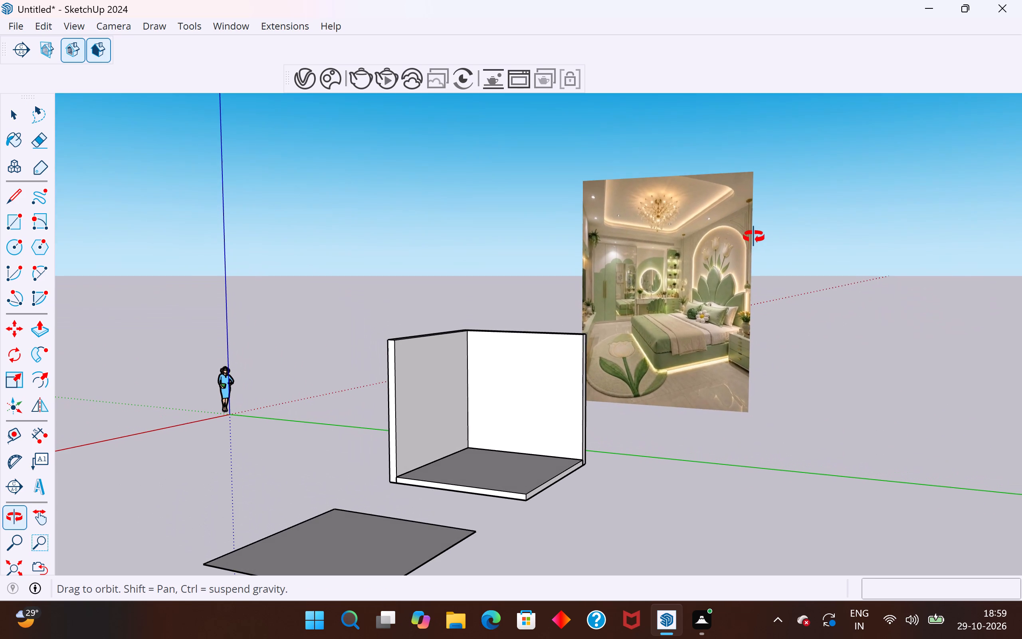
middle_drag(754, 237, 753, 237)
click(689, 322)
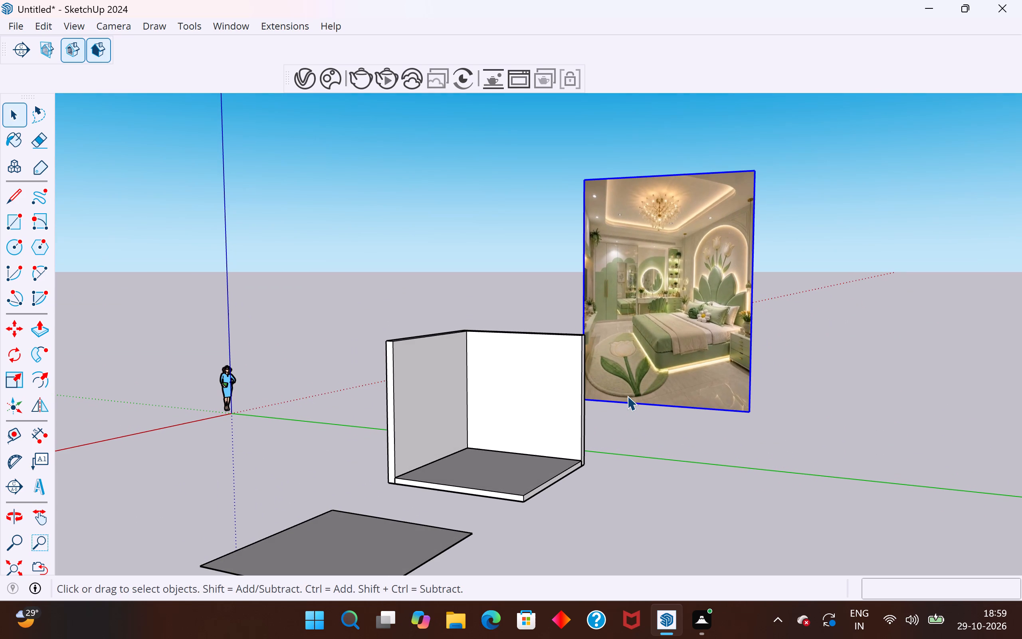
middle_drag(745, 409, 695, 416)
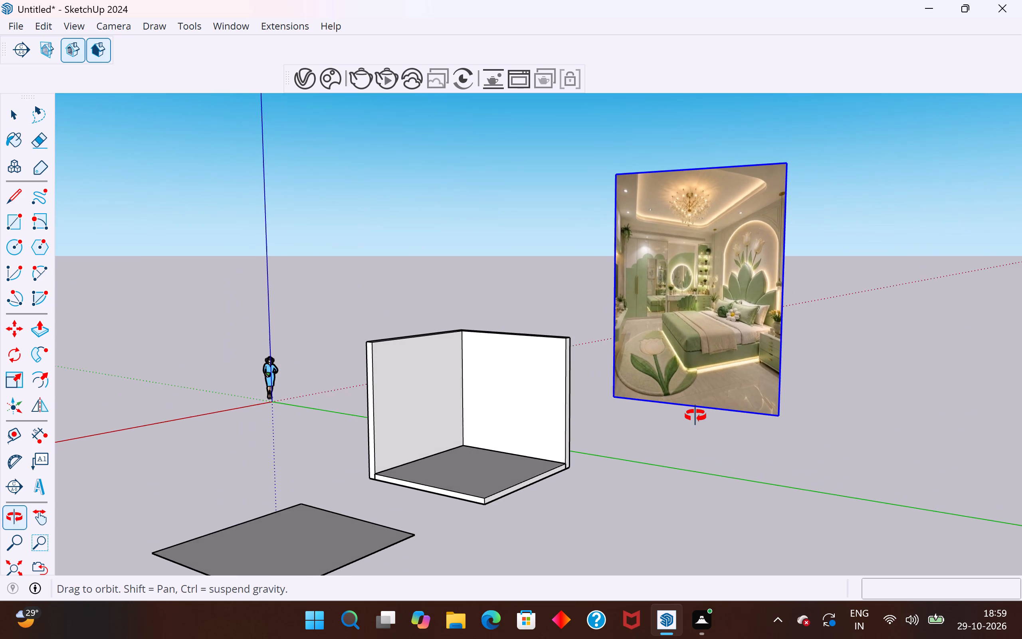
middle_drag(695, 416, 705, 422)
scroll(580, 433, up, 1)
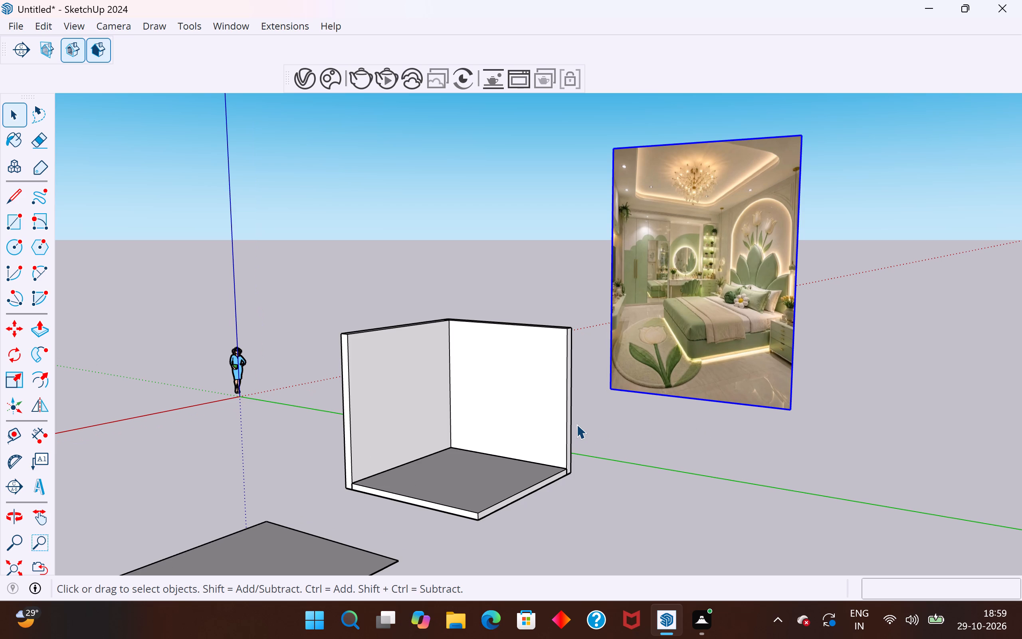
scroll(519, 393, up, 1)
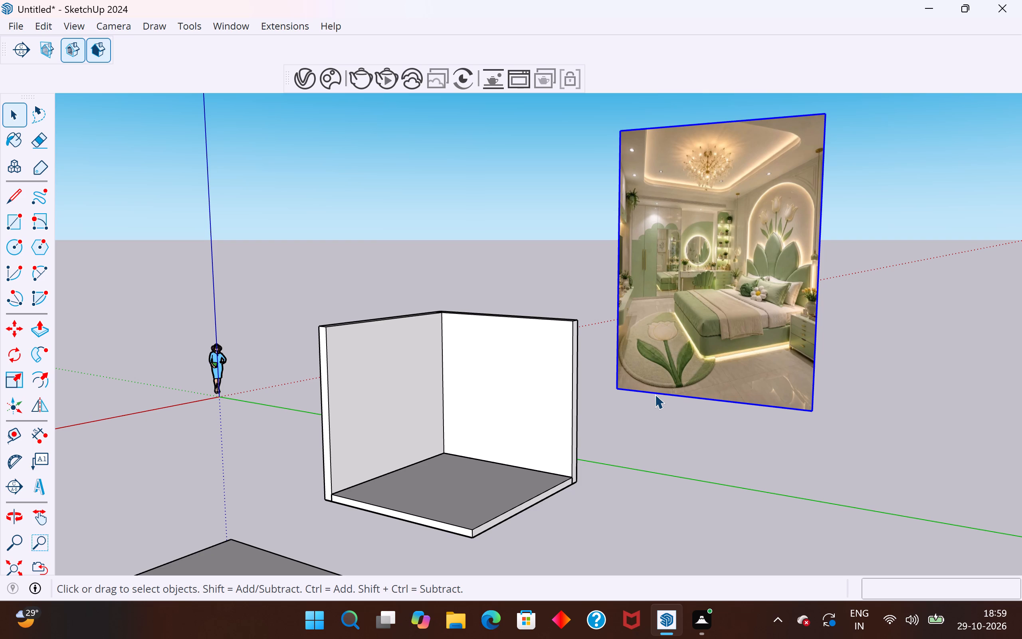
key(m)
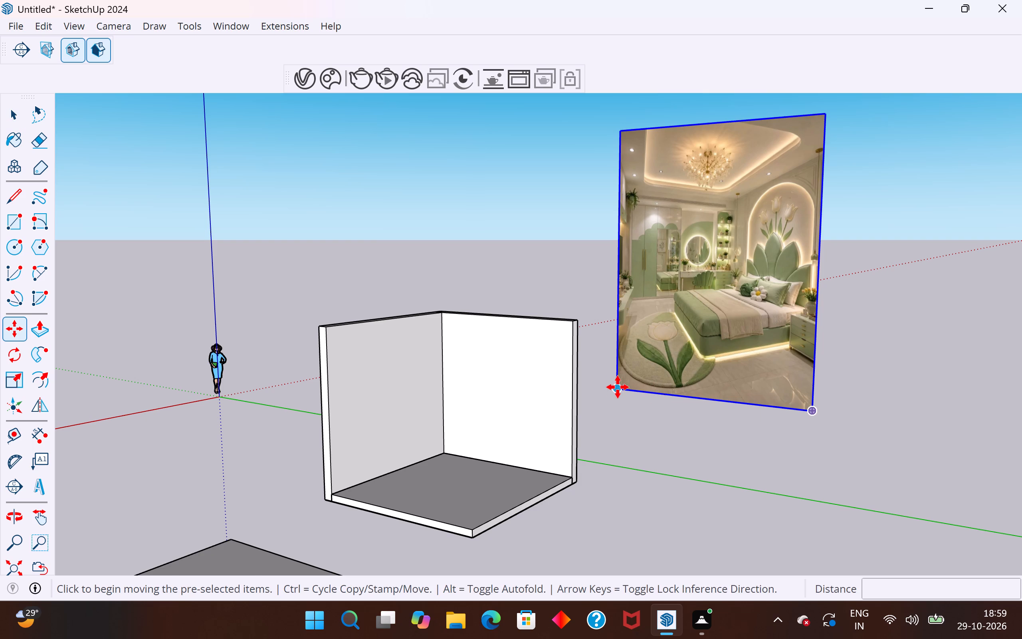
click(618, 387)
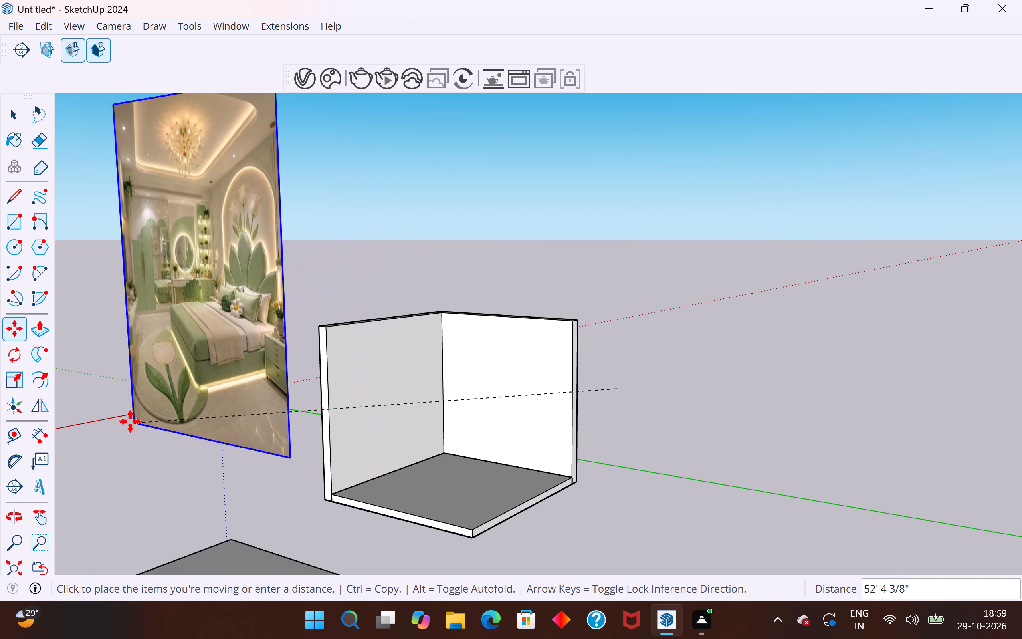
click(130, 421)
Rotate the bedroom image 90° about the vertical axis at its lower corner so its base runs parallel to the red axis.
click(13, 354)
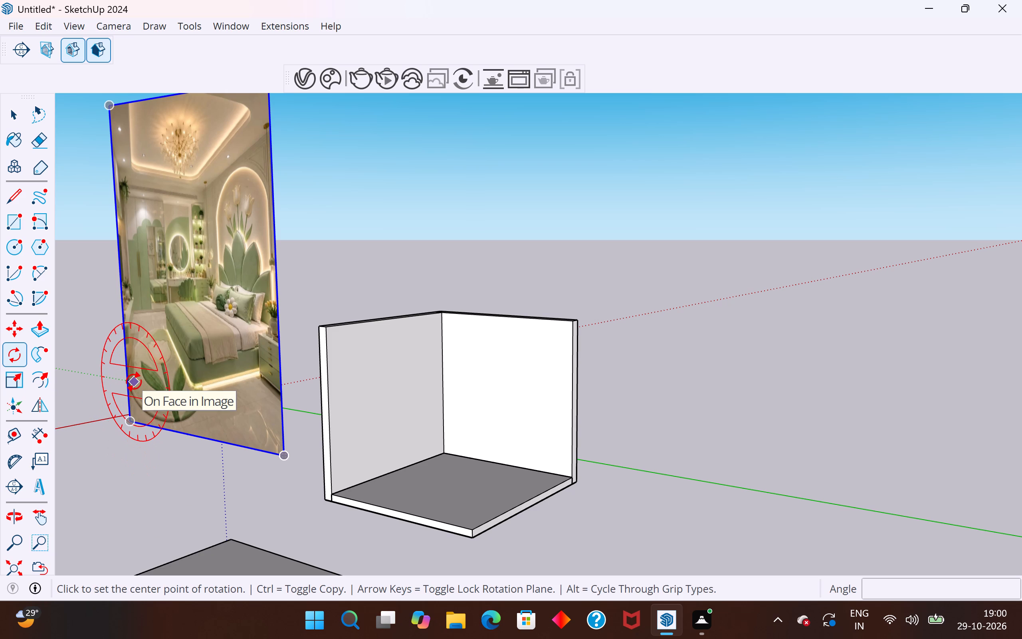
key(Right)
key(Left)
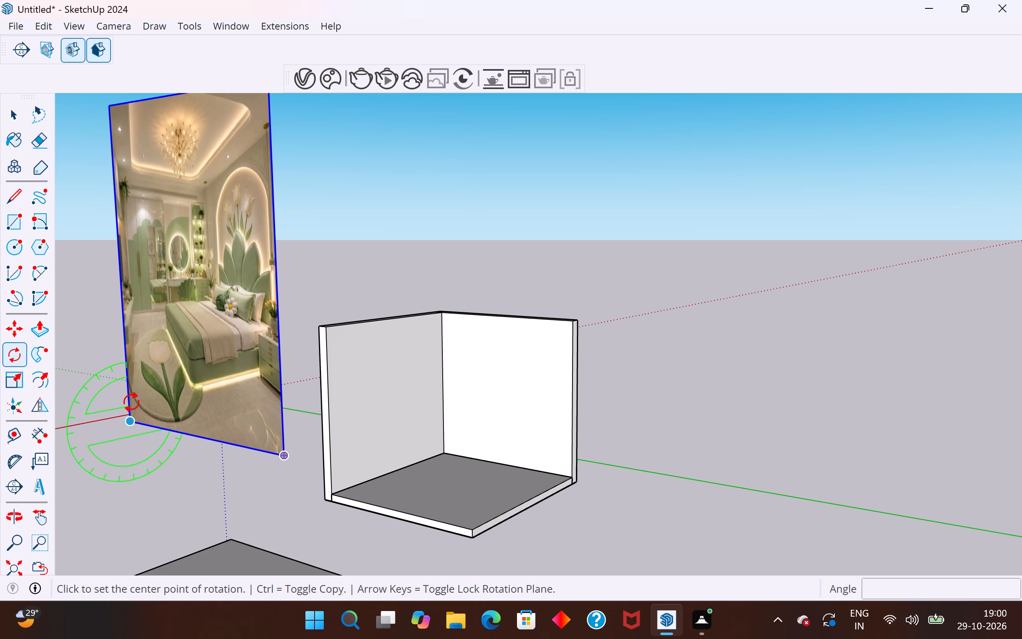
key(Down)
key(Up)
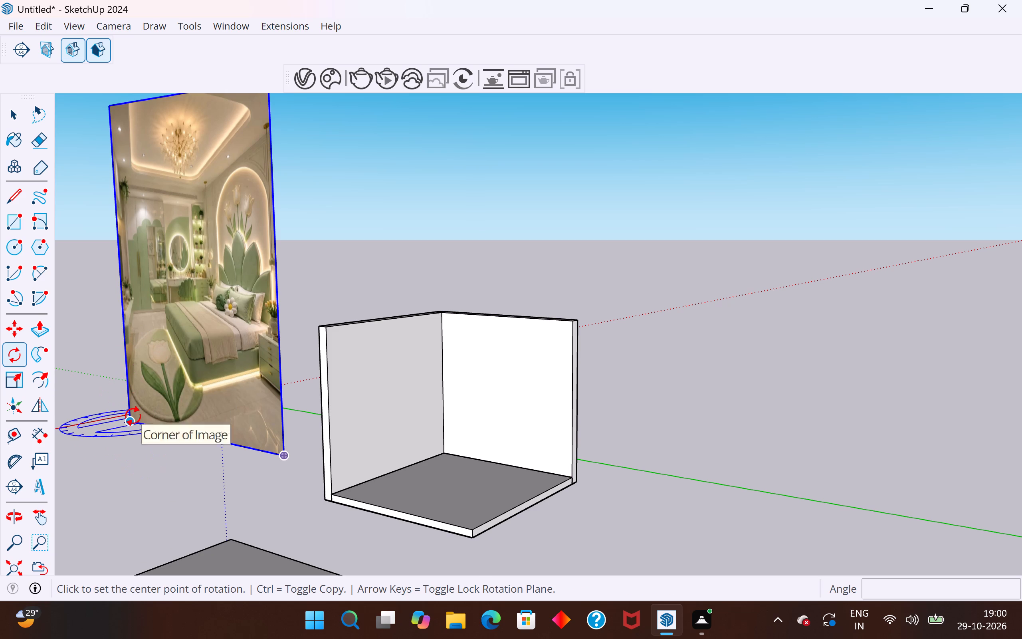
click(133, 416)
click(258, 446)
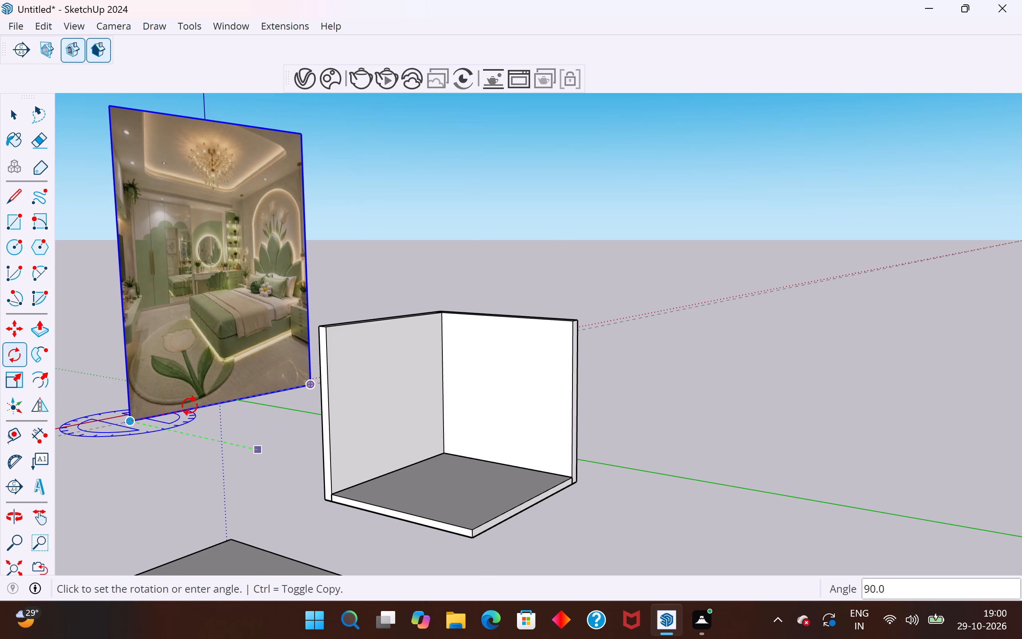
click(190, 406)
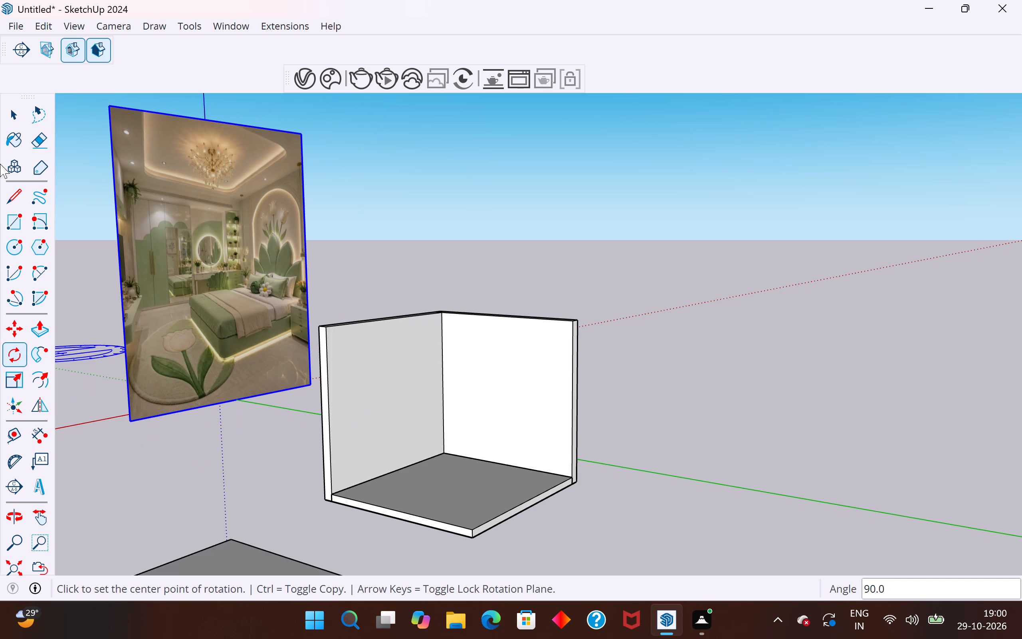
click(16, 107)
click(292, 515)
scroll(489, 329, down, 4)
middle_drag(483, 377, 575, 409)
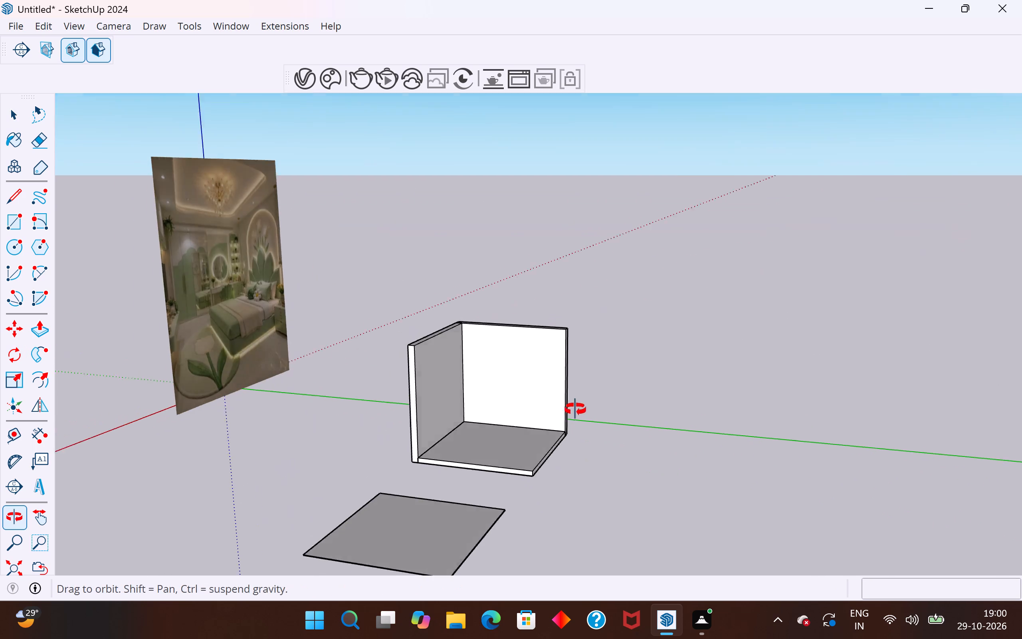
Delete the existing room model and the loose floor rectangle in front of it, keeping the upright reference image.
middle_drag(575, 409, 576, 435)
scroll(636, 265, down, 4)
drag(638, 257, 428, 512)
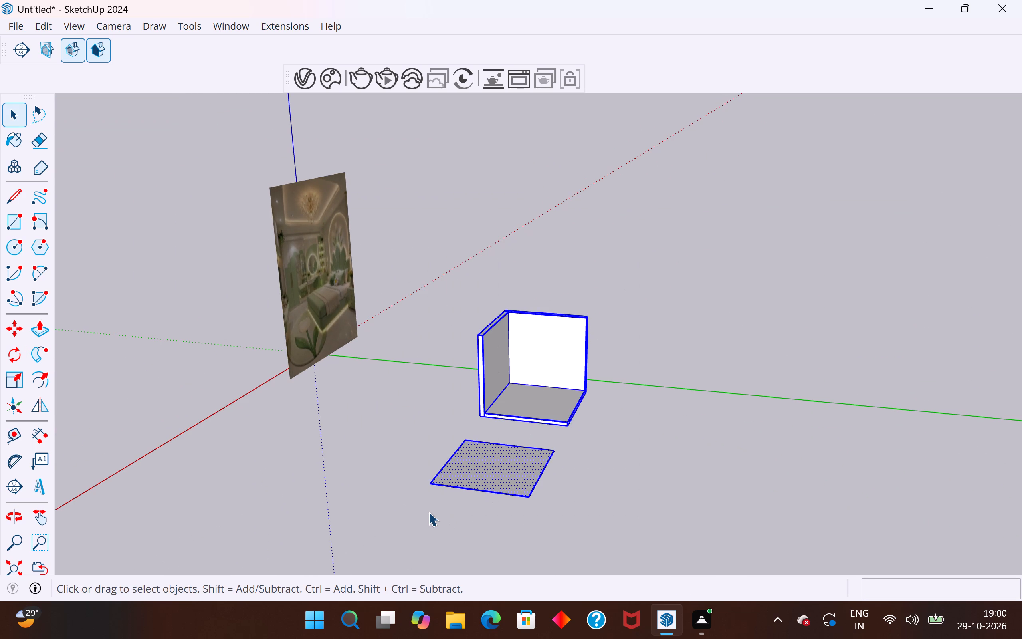
key(Delete)
Draw a 14' line parallel to the red axis in the open area beside the reference image.
middle_drag(628, 415, 608, 415)
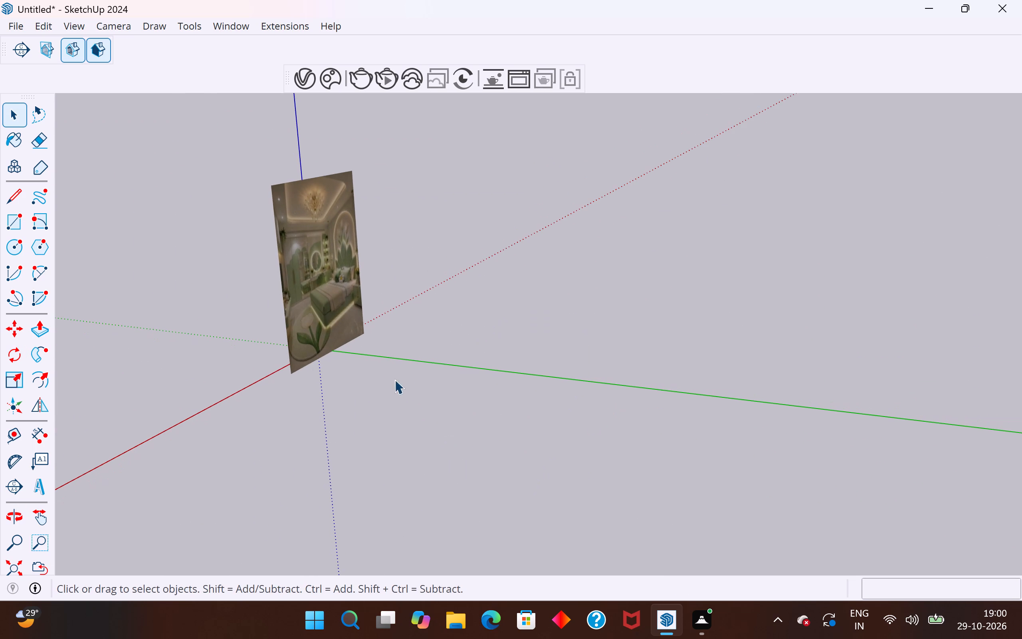
click(15, 195)
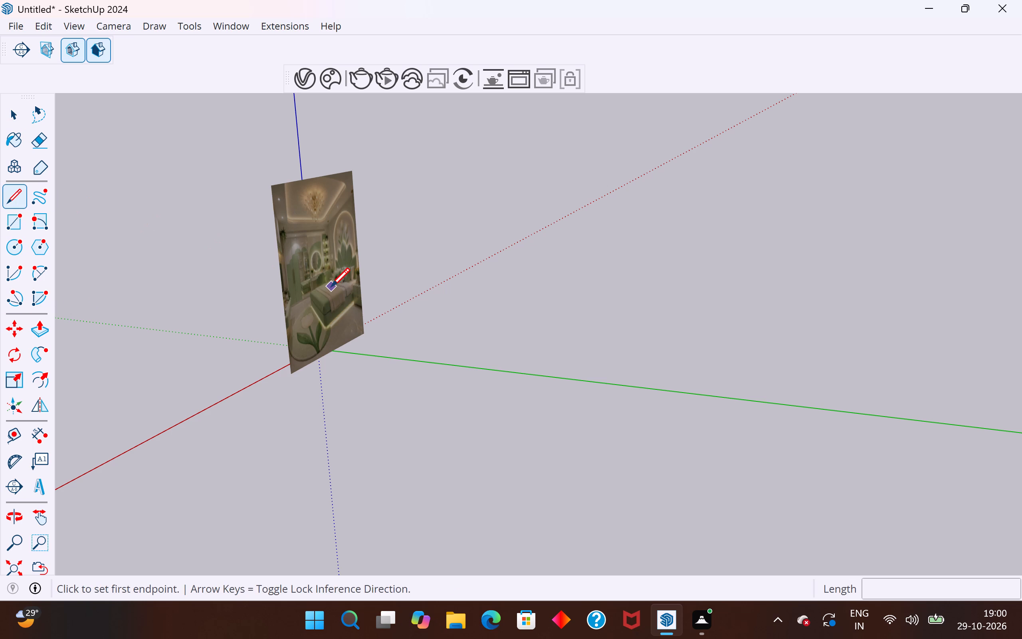
click(500, 338)
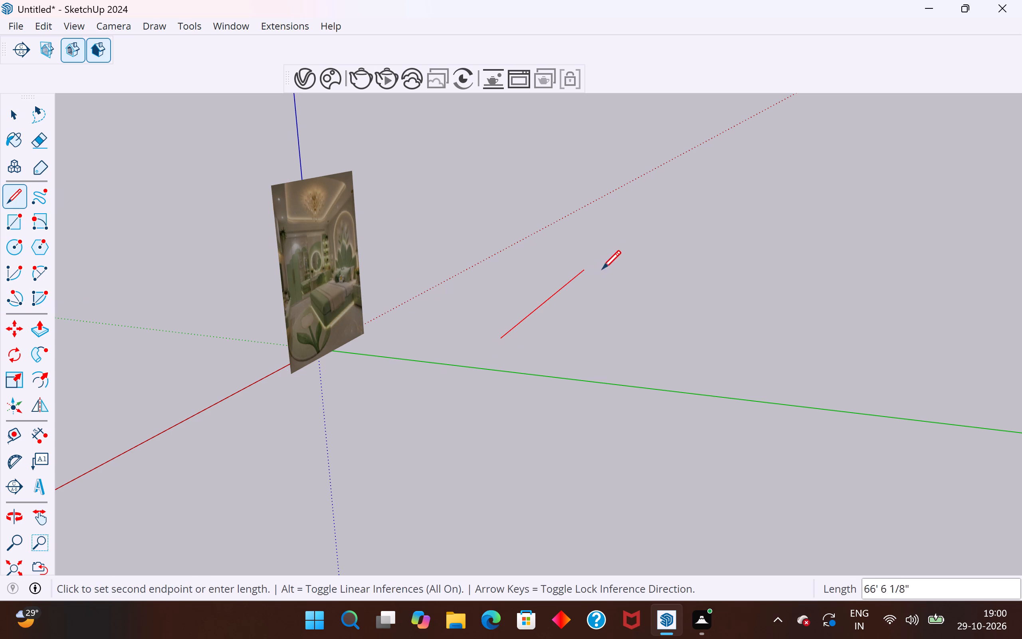
text(14')
key(Return)
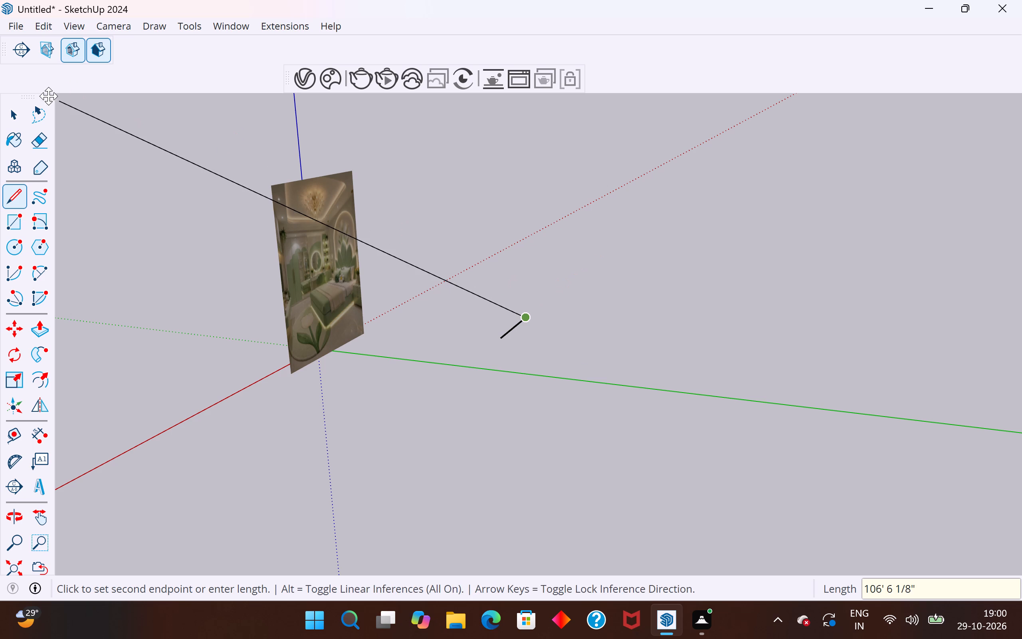
click(23, 109)
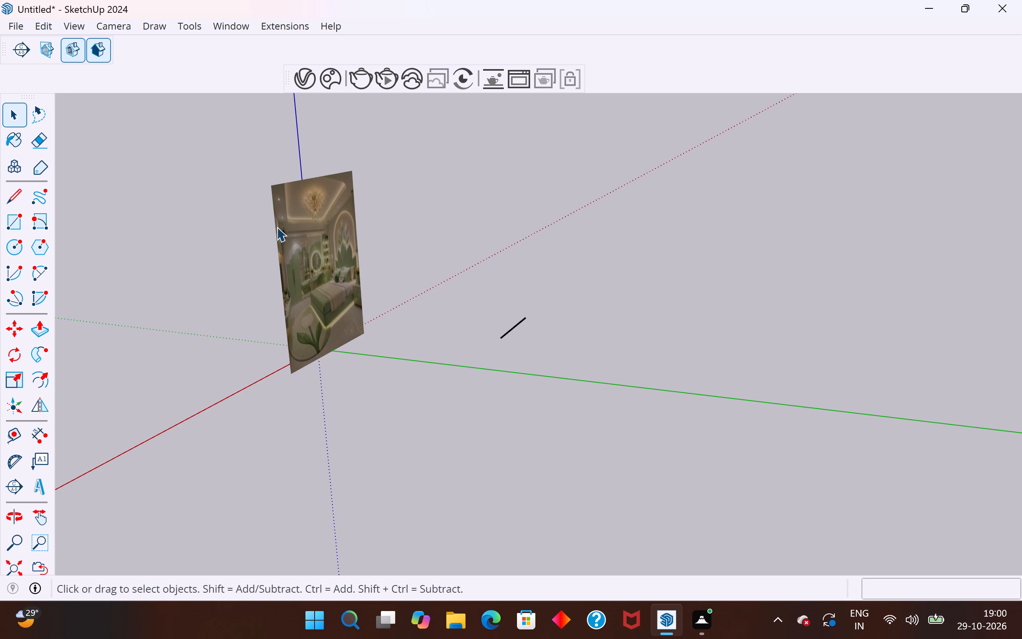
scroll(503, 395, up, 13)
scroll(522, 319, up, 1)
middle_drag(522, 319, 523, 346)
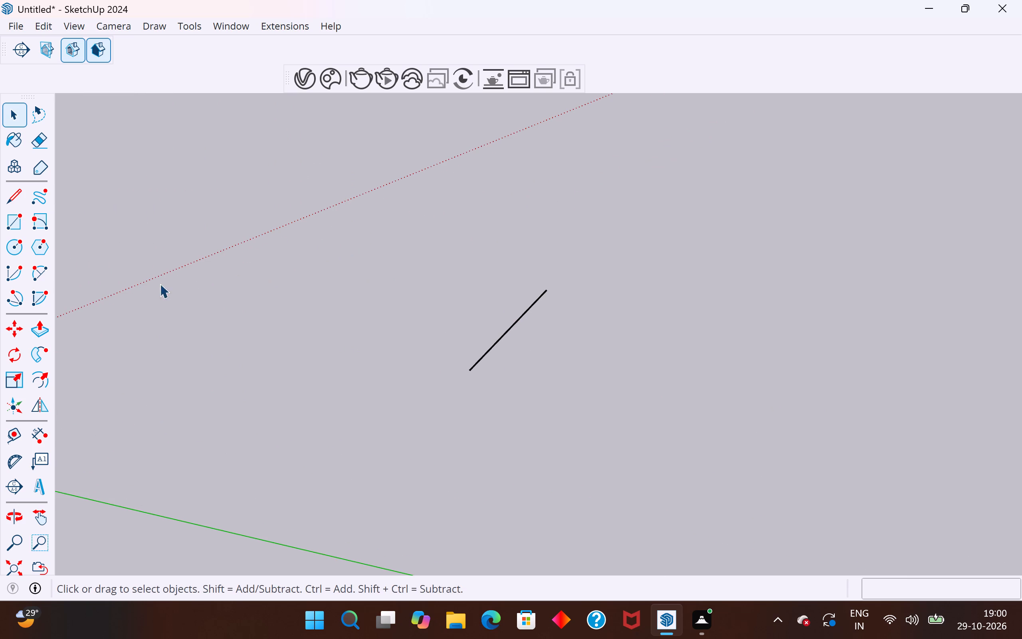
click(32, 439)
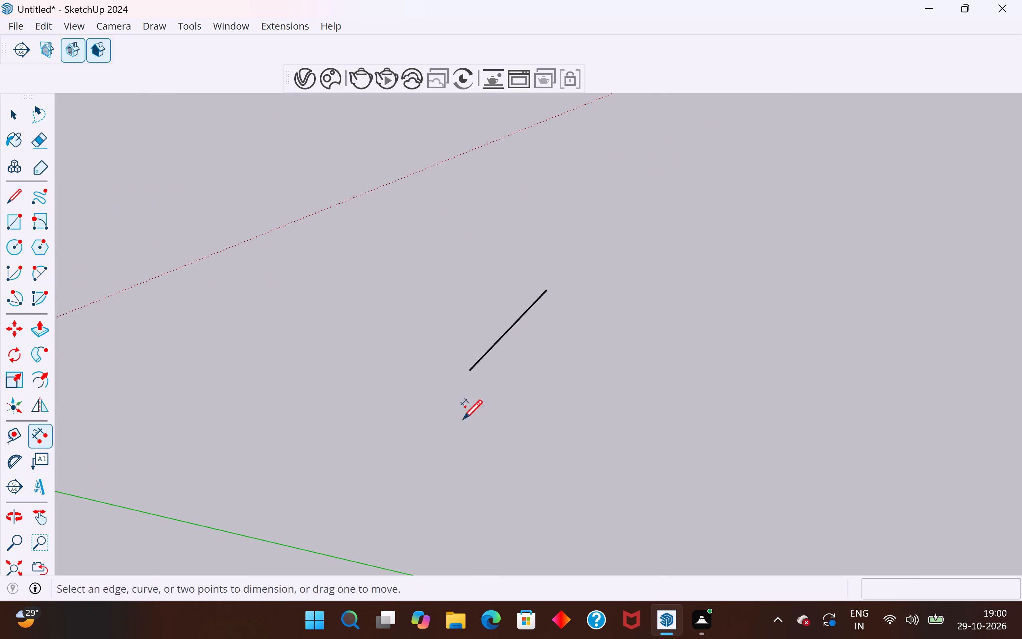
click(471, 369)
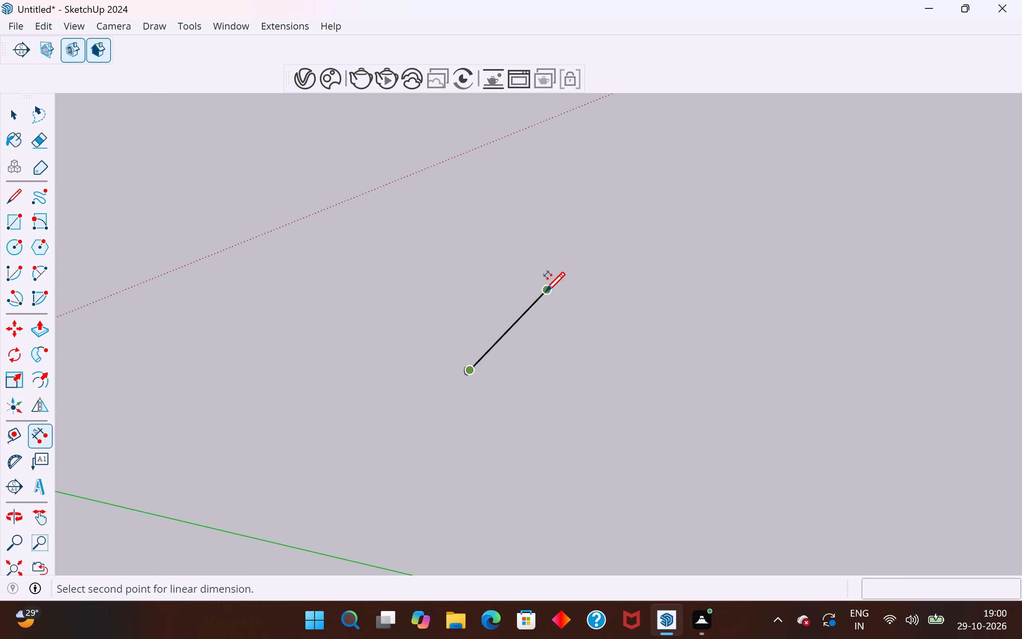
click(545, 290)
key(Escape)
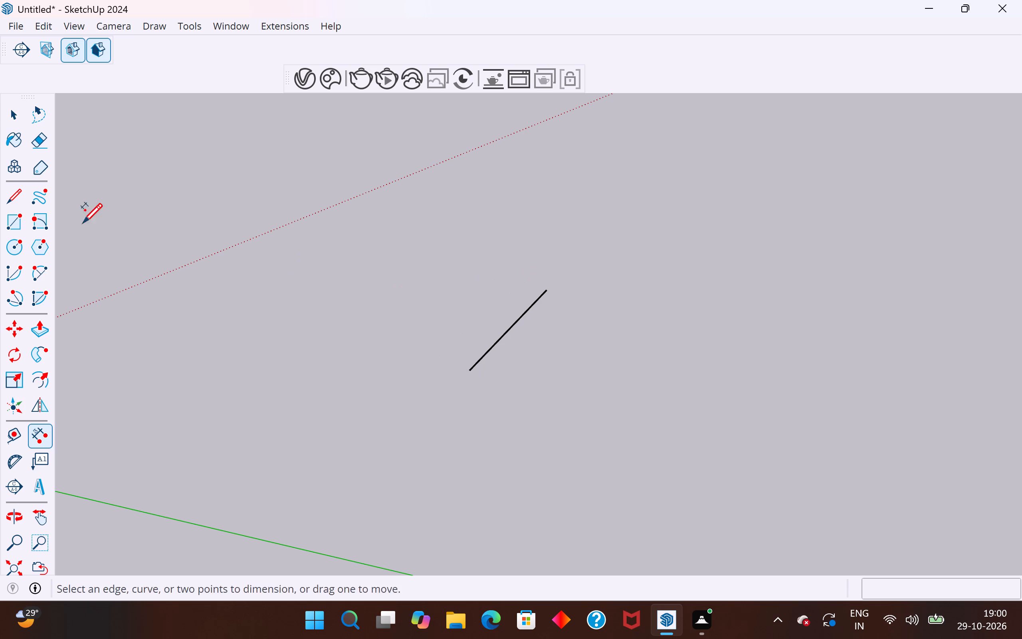
Complete the floor rectangle from the line's far end with a 15' edge along green, a 14' edge along red and a closing edge.
click(15, 189)
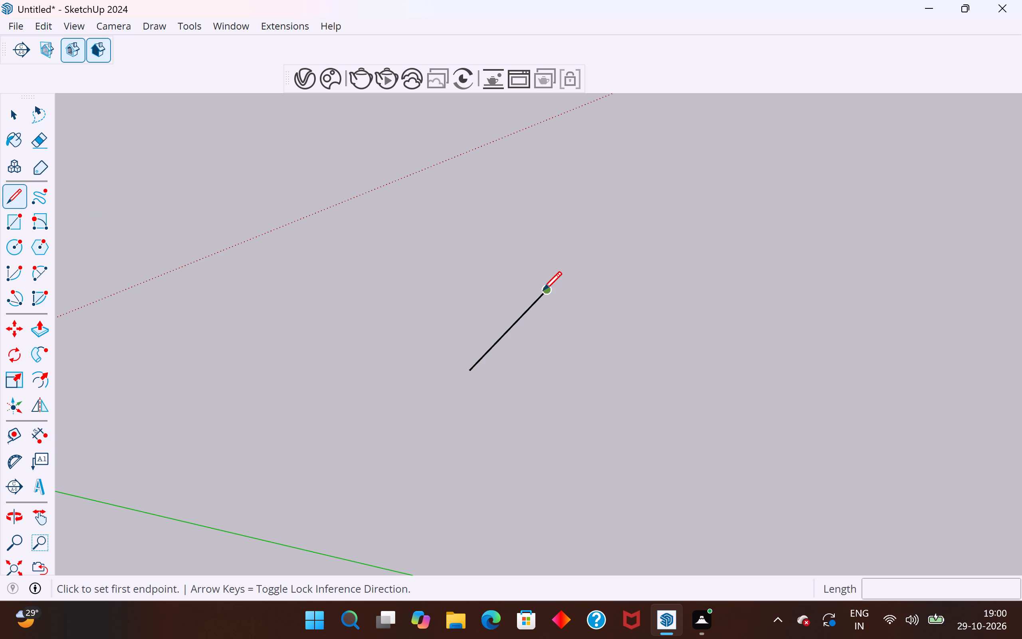
click(543, 290)
text(15)
key(apostrophe)
key(Return)
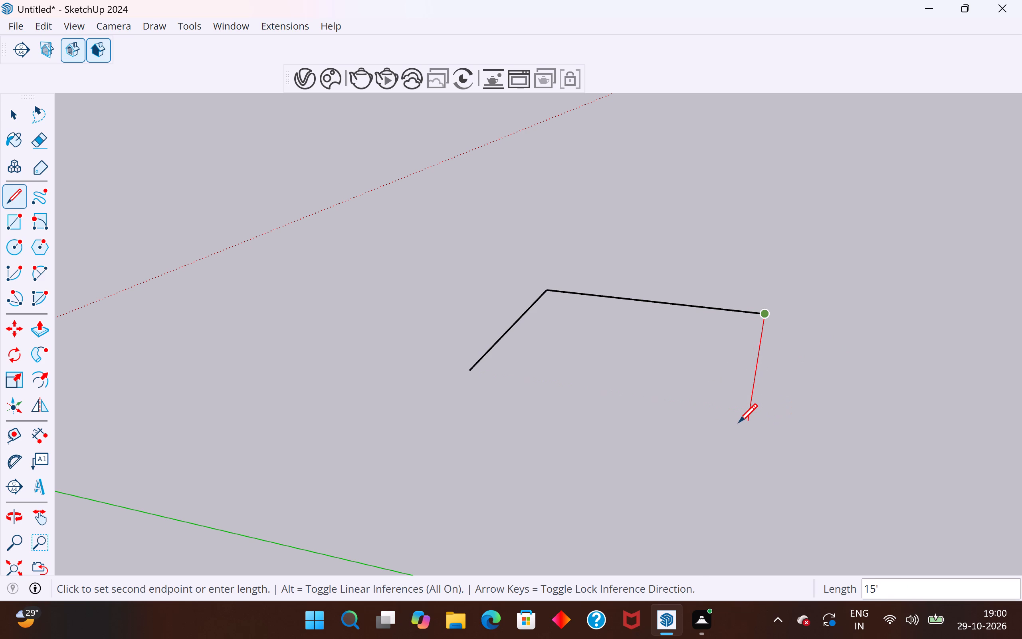
text(14')
key(Return)
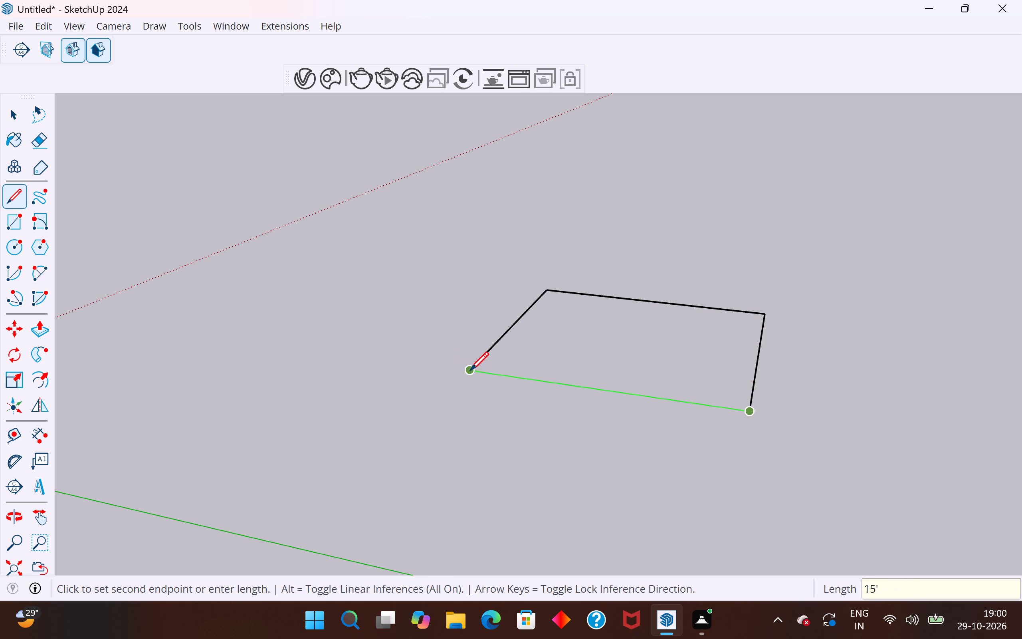
click(470, 370)
click(16, 118)
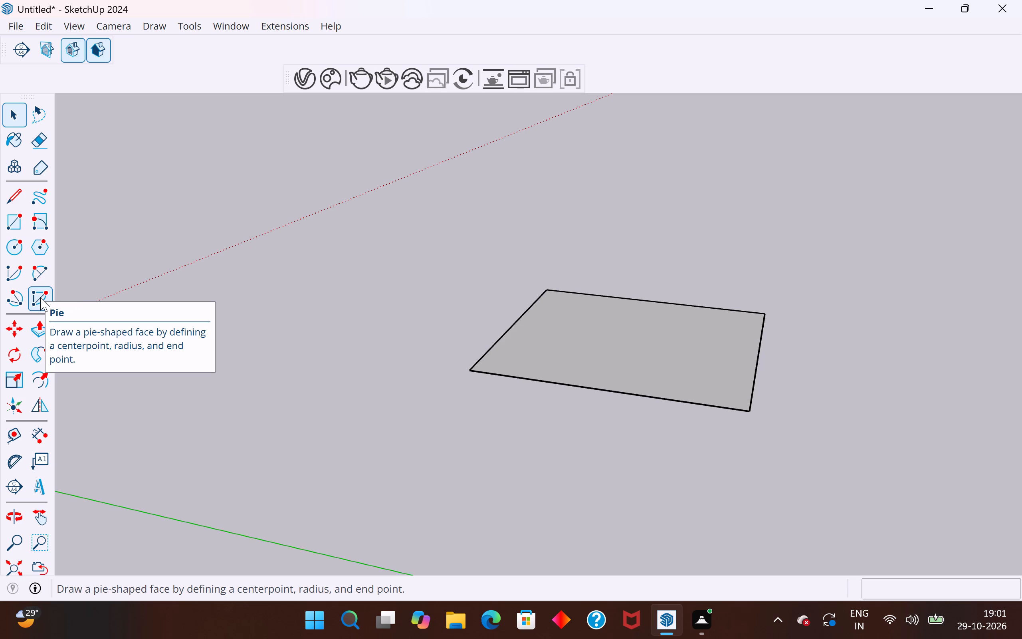
Push/Pull the floor rectangle up 4" to form a slab.
click(44, 327)
click(574, 339)
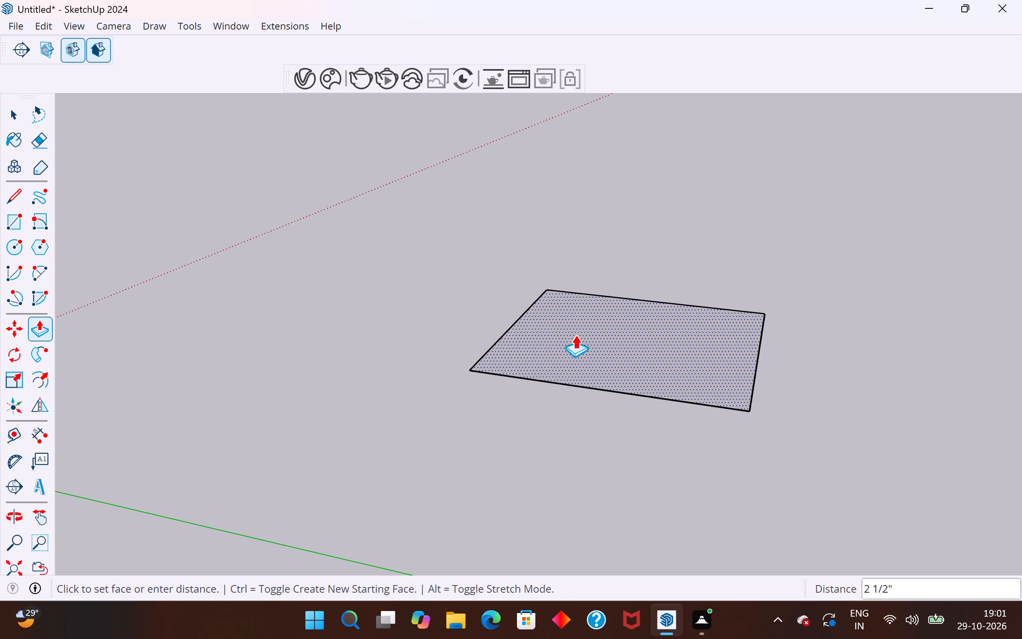
text(4")
key(Return)
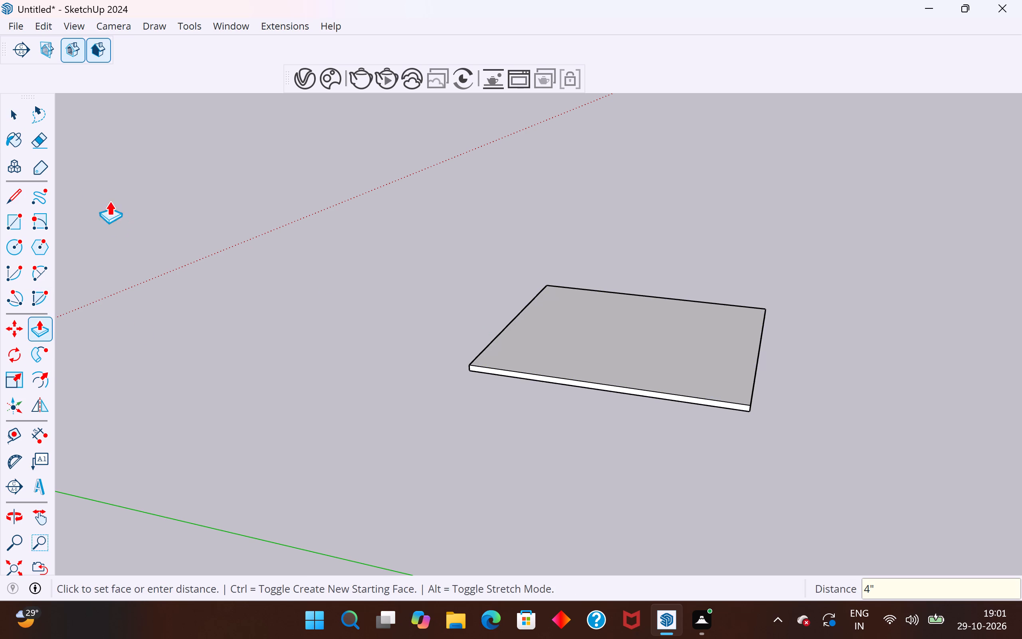
Make the whole floor slab a group.
click(14, 113)
triple_click(661, 330)
right_click(661, 330)
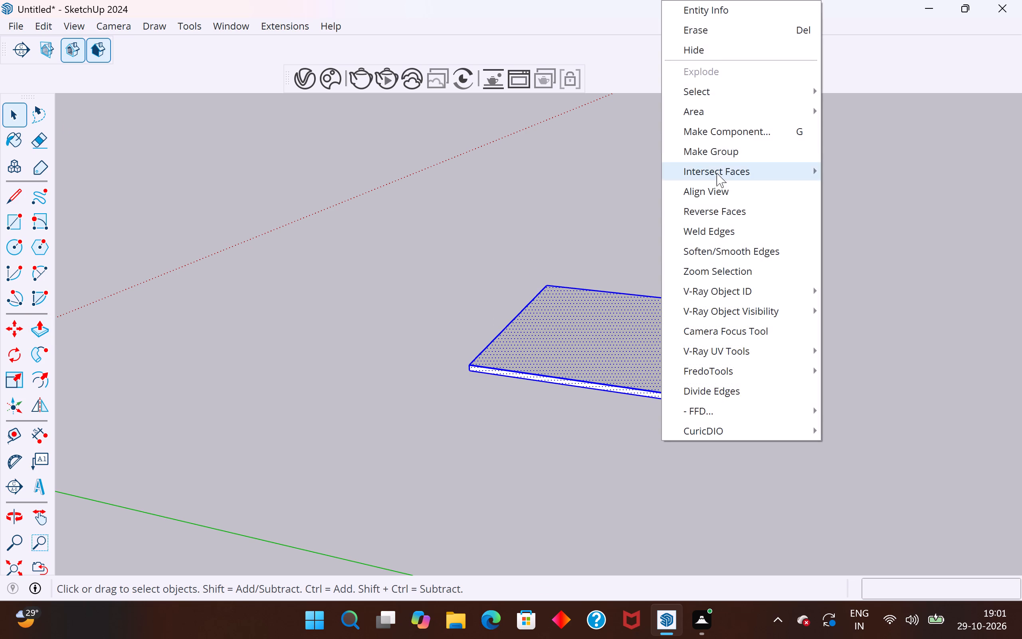
click(723, 150)
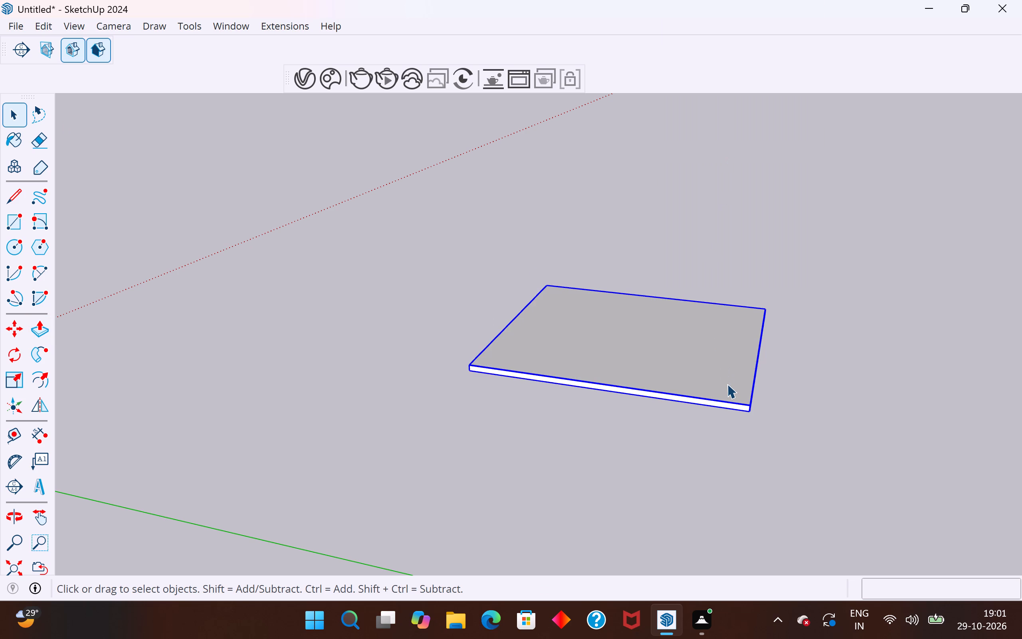
Place a guide 4" inside the slab's 14' edge nearest the reference image with the Tape Measure.
scroll(578, 411, down, 4)
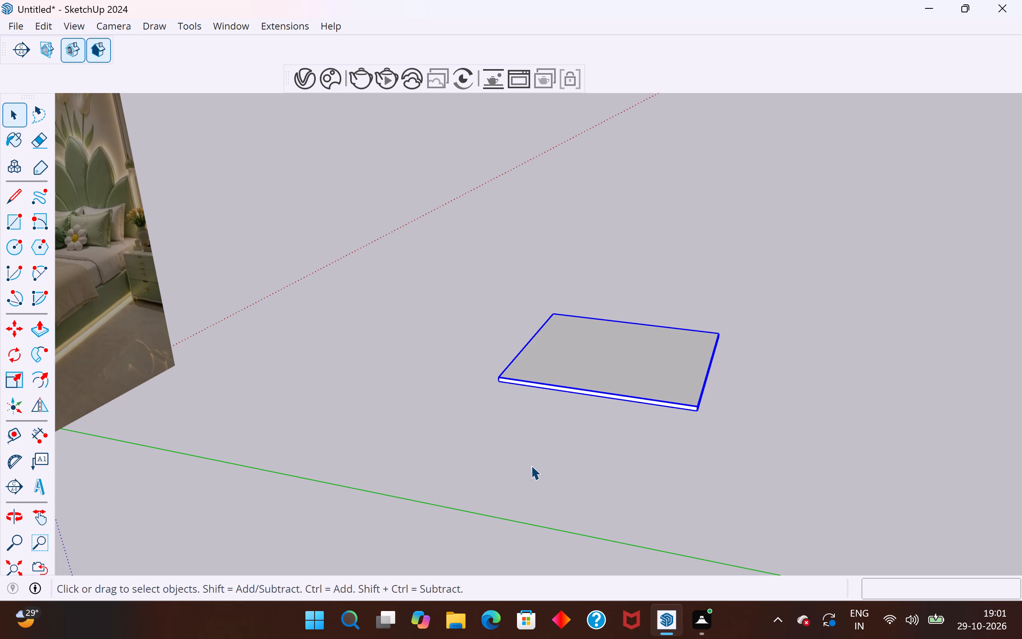
middle_drag(517, 431, 710, 459)
scroll(685, 345, up, 2)
middle_drag(706, 359, 689, 364)
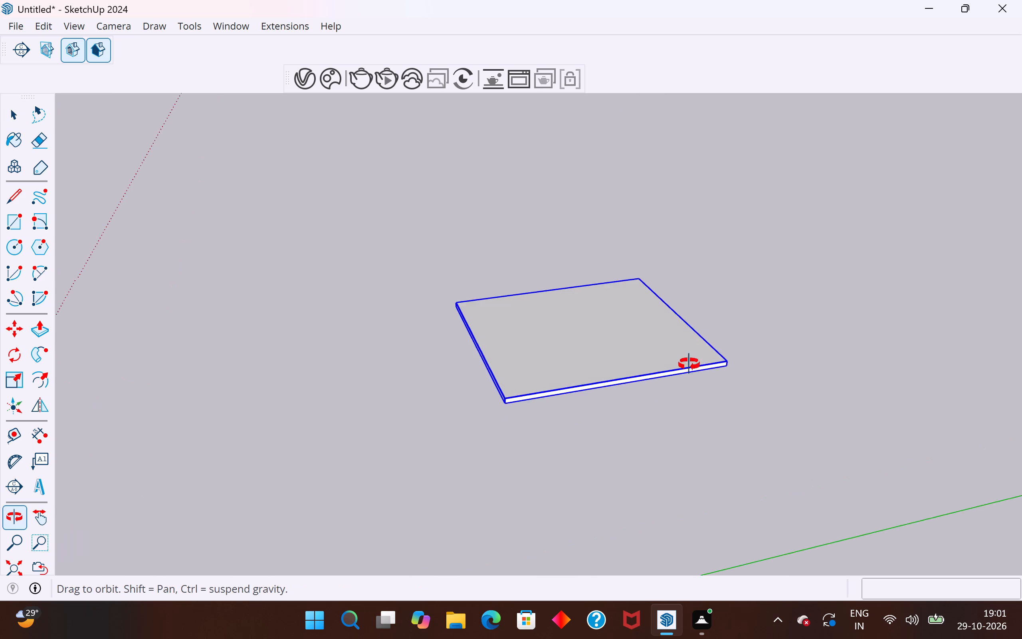
middle_drag(689, 364, 633, 372)
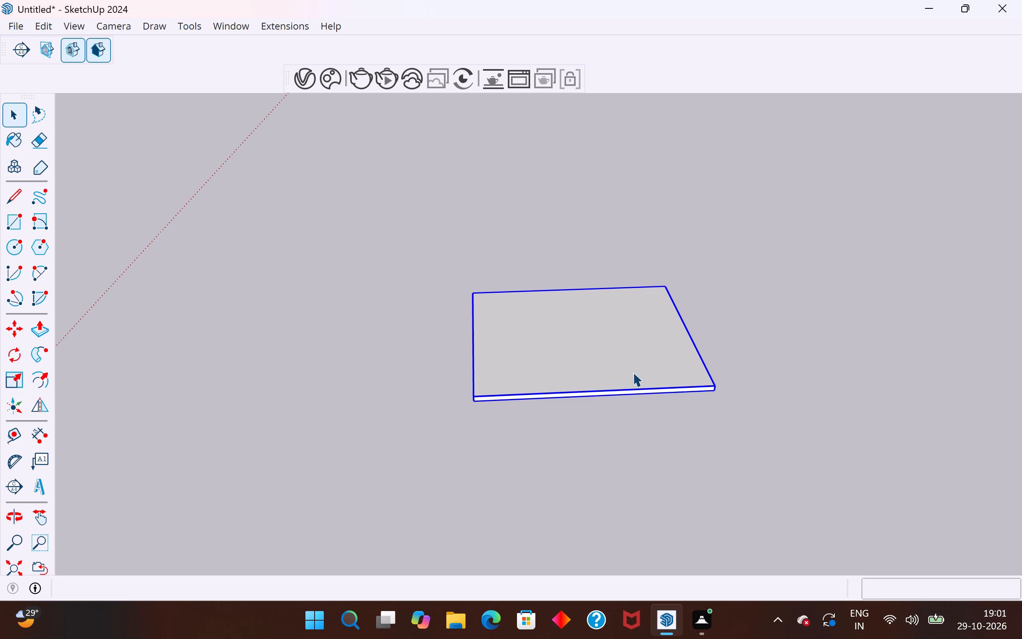
scroll(633, 372, down, 3)
middle_drag(679, 381, 620, 375)
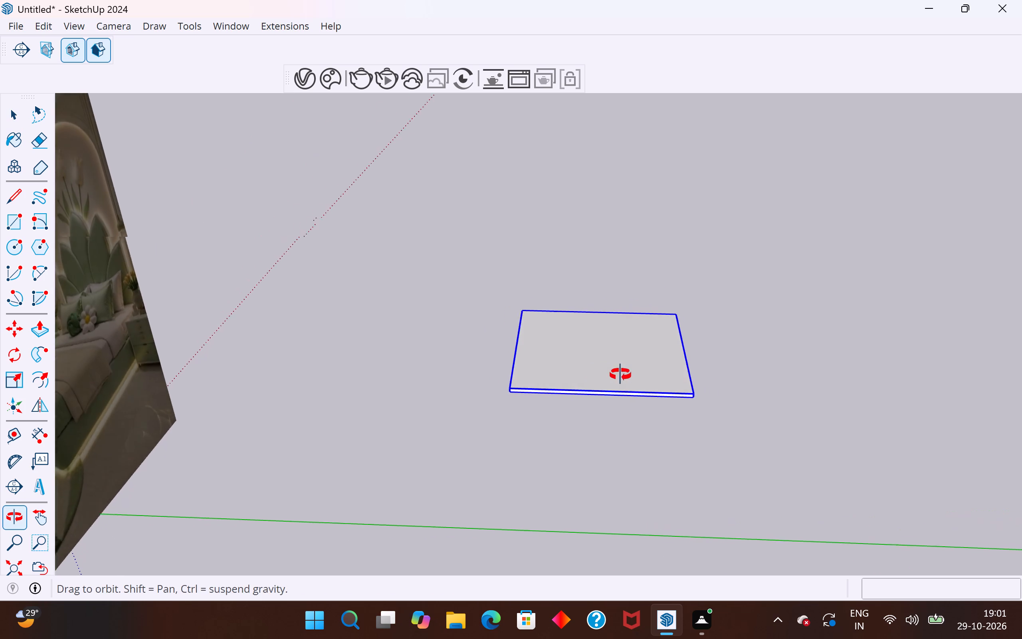
middle_drag(620, 375, 646, 391)
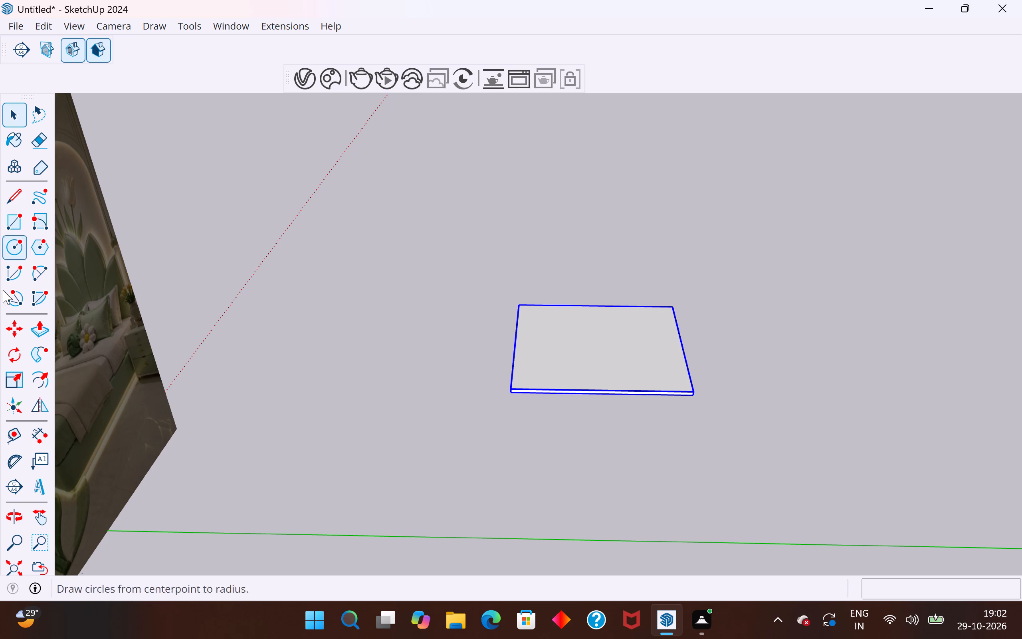
click(11, 434)
scroll(484, 347, up, 3)
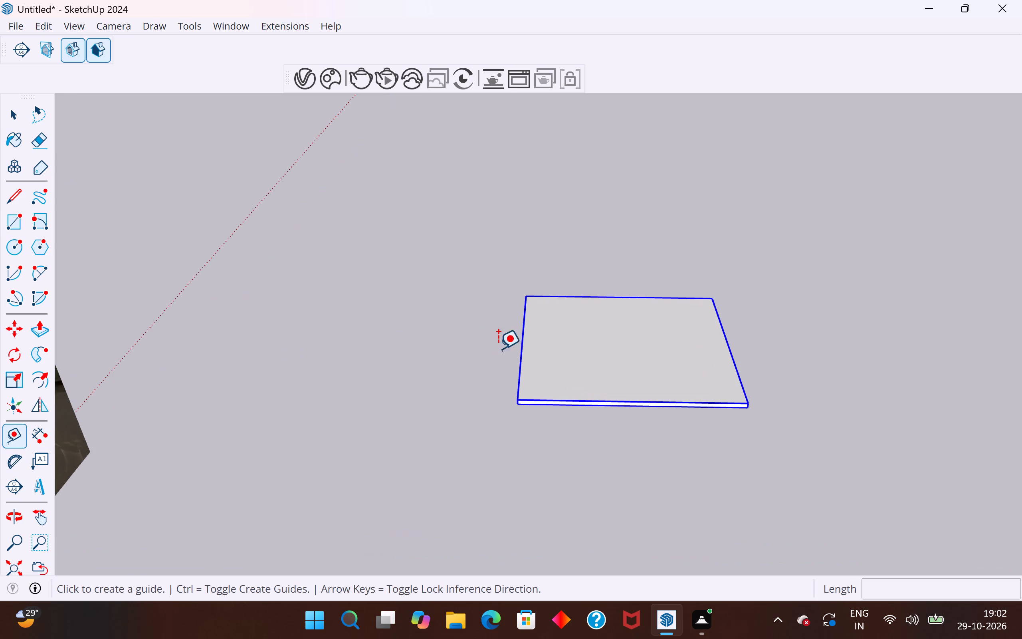
click(519, 340)
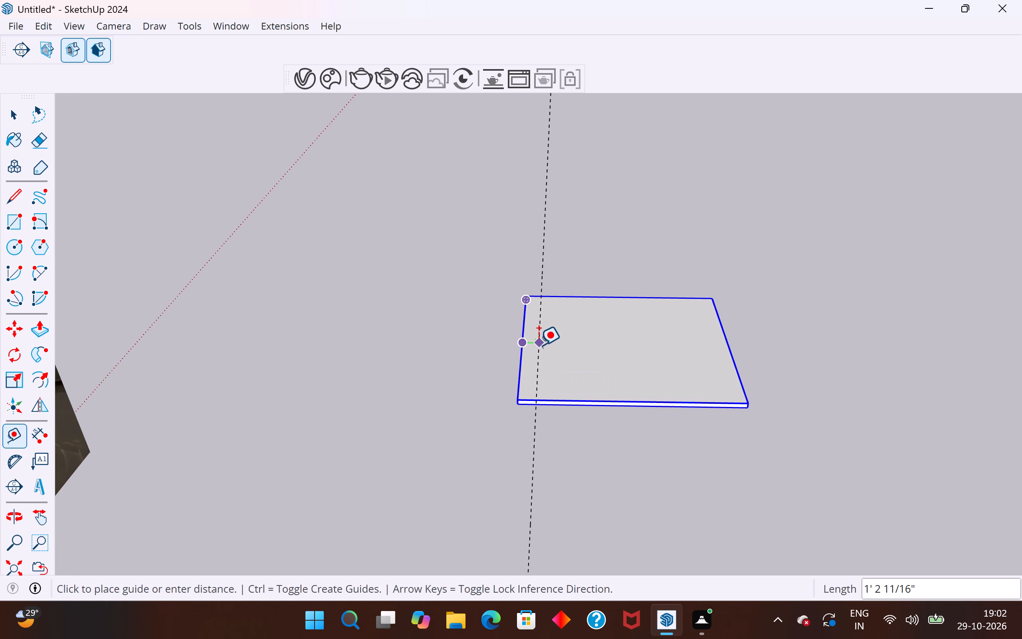
text(4")
key(Return)
Place guides 4" inside the slab's back and front 15' edges.
scroll(622, 306, up, 5)
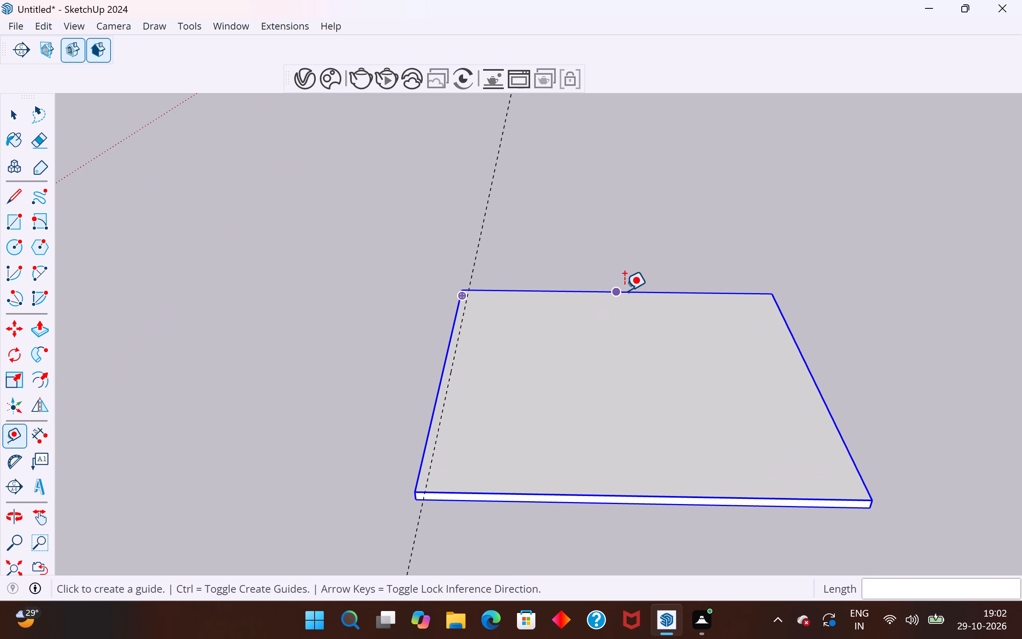
click(624, 290)
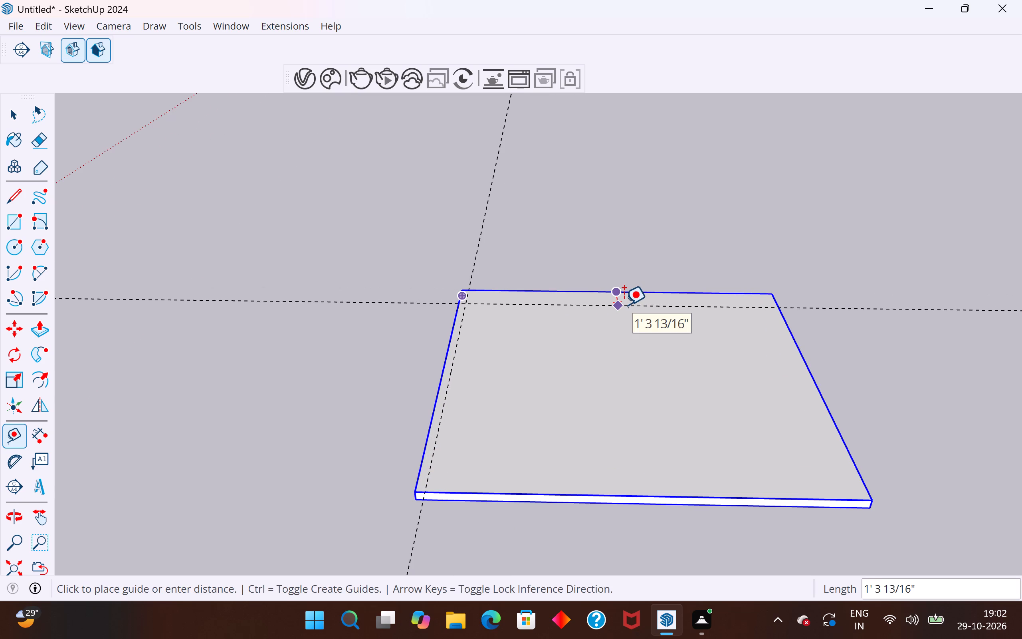
text(4")
key(Return)
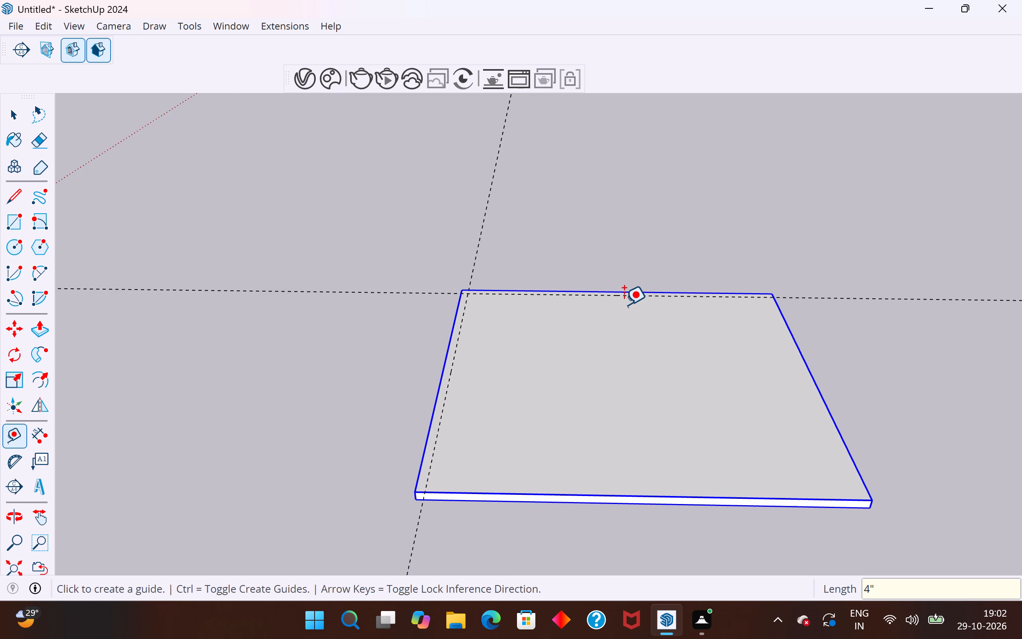
click(450, 490)
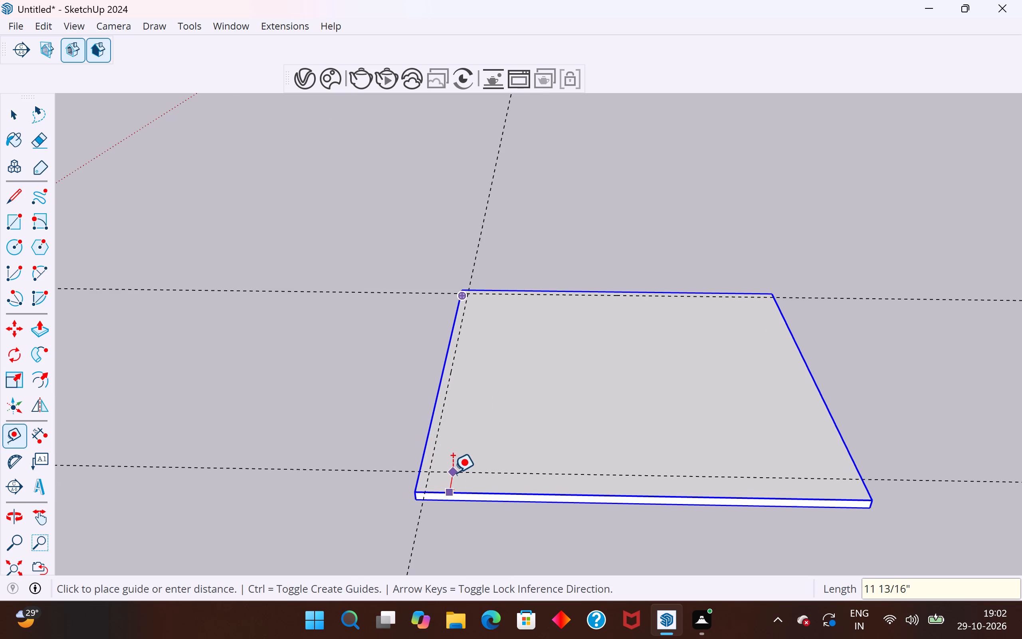
text(4")
key(Return)
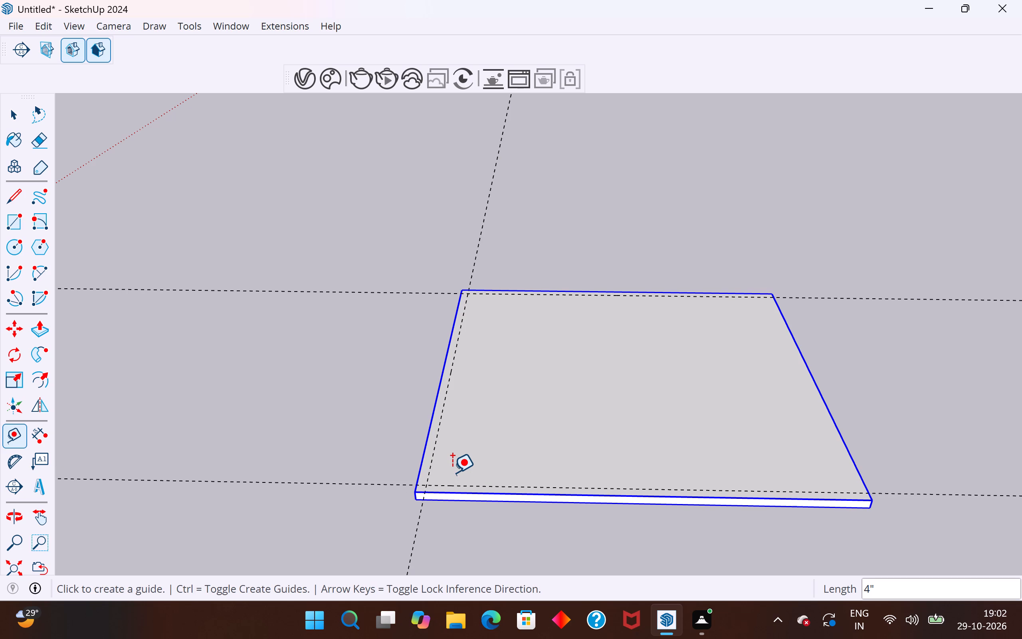
Draw a 13' 8" by 4" rectangle along the slab's 14' edge nearest the reference image, from the back corner to the front guide.
scroll(446, 491, down, 2)
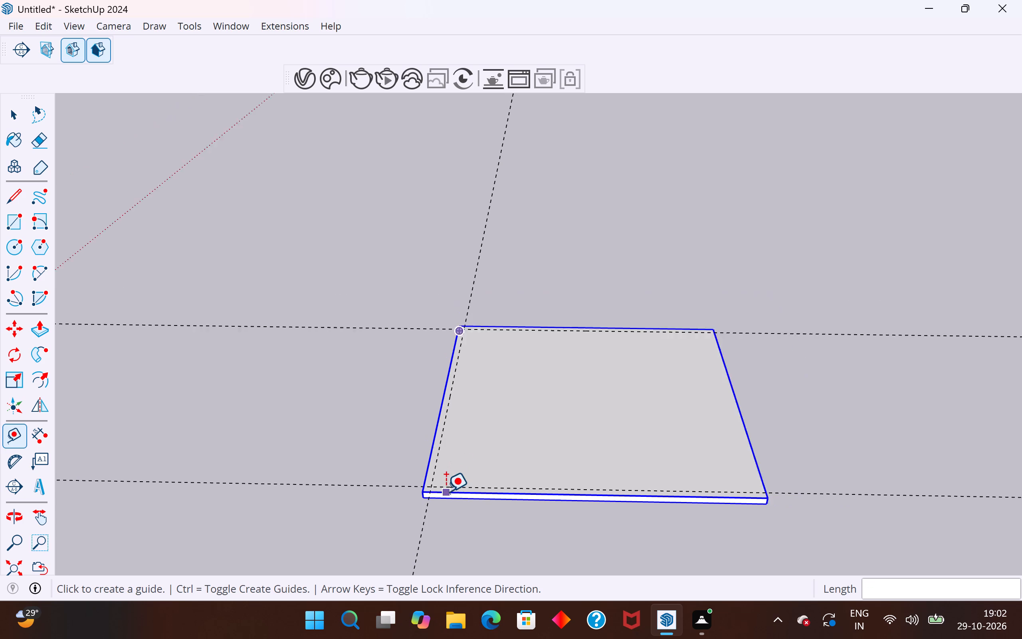
scroll(446, 491, down, 2)
click(12, 119)
click(7, 202)
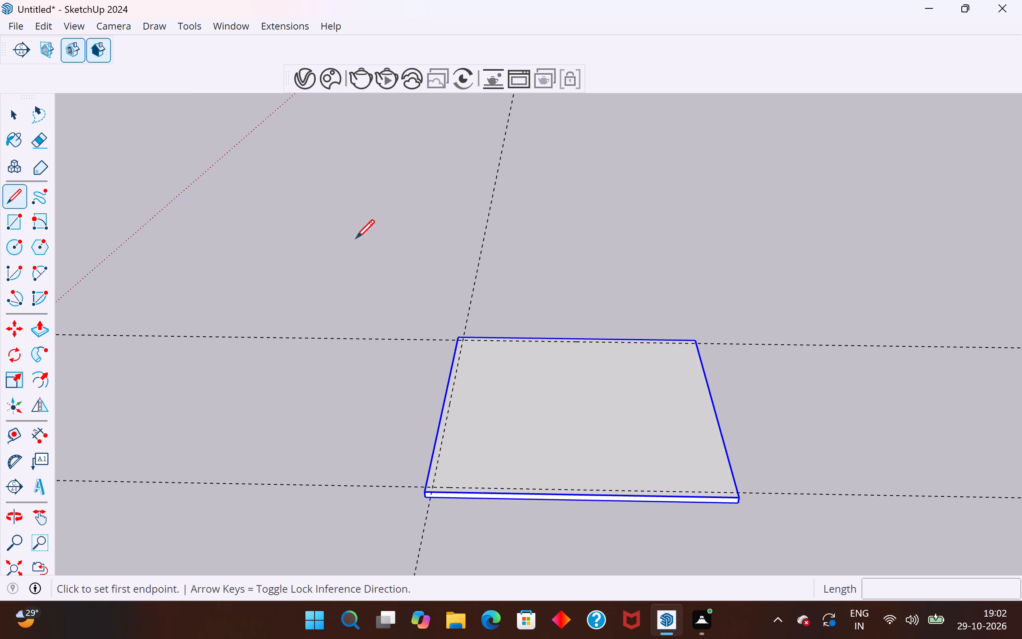
scroll(369, 239, down, 1)
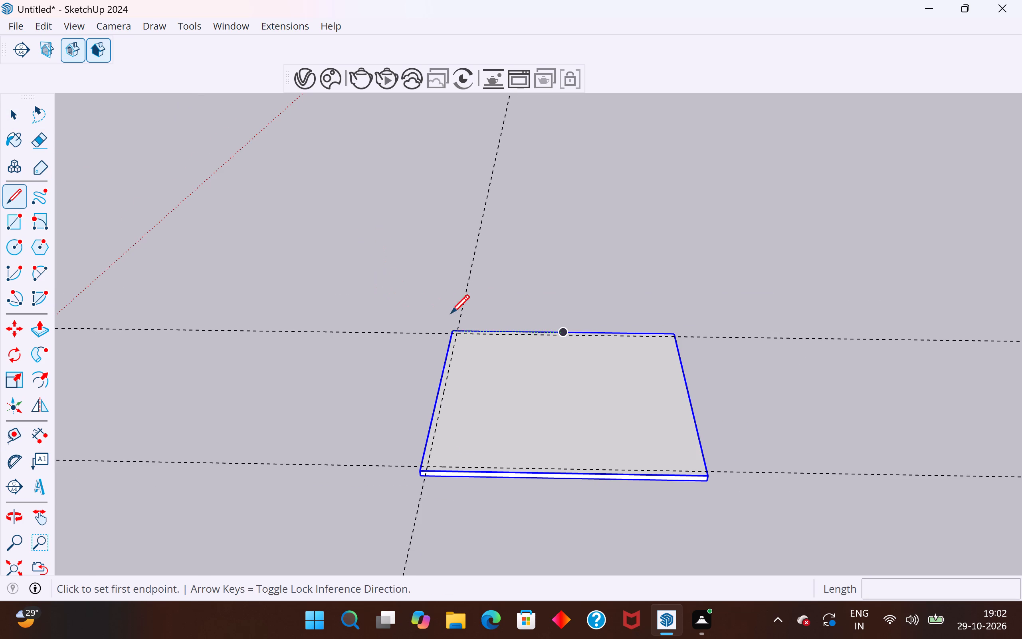
click(22, 231)
scroll(768, 254, down, 4)
middle_drag(704, 312, 673, 395)
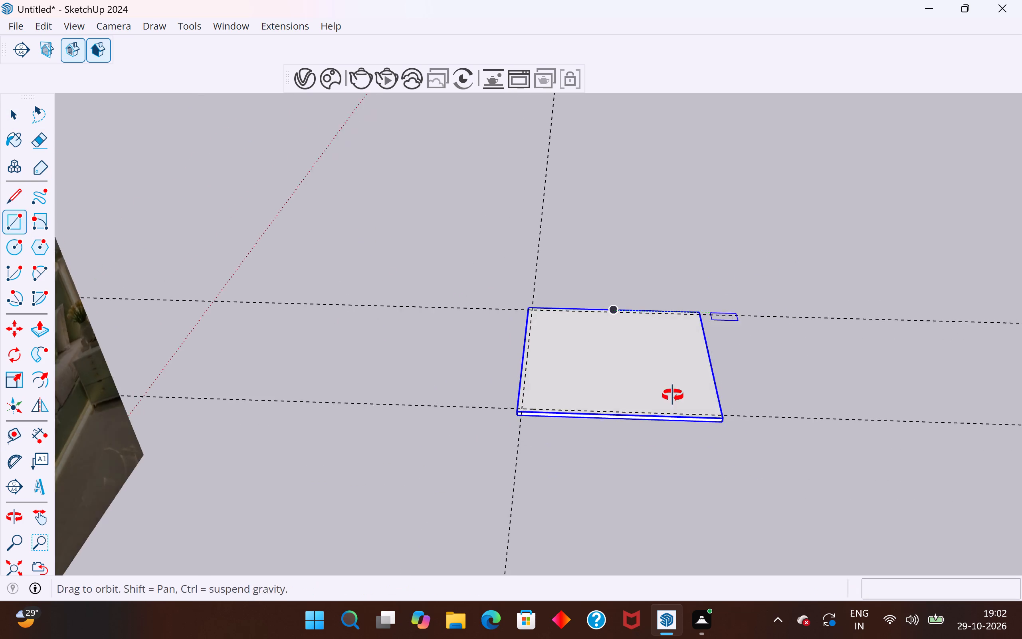
middle_drag(673, 395, 669, 402)
scroll(520, 372, up, 8)
scroll(546, 213, up, 4)
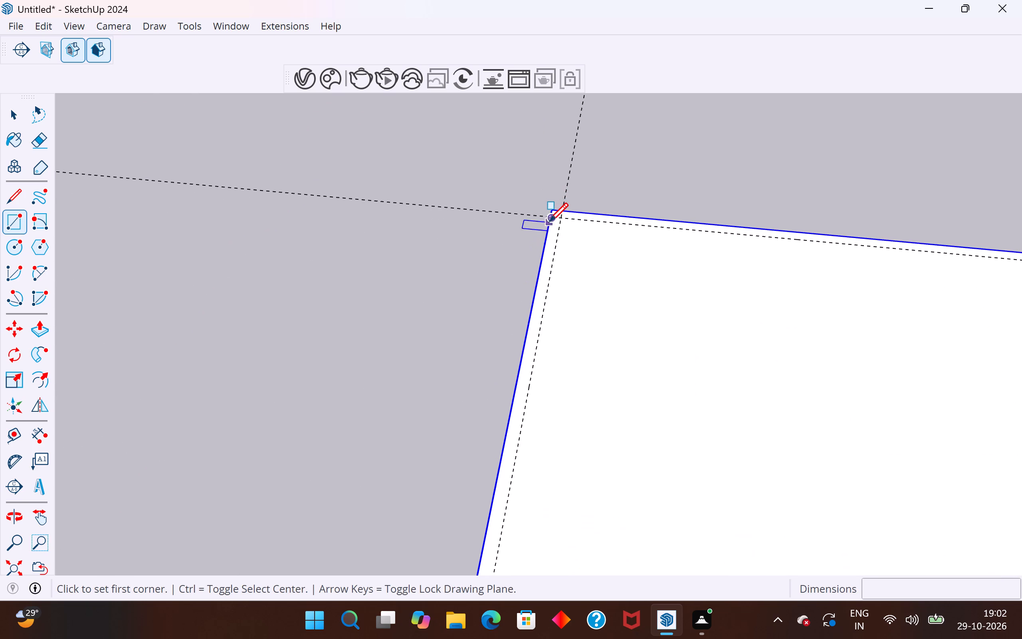
click(551, 218)
scroll(559, 327, down, 5)
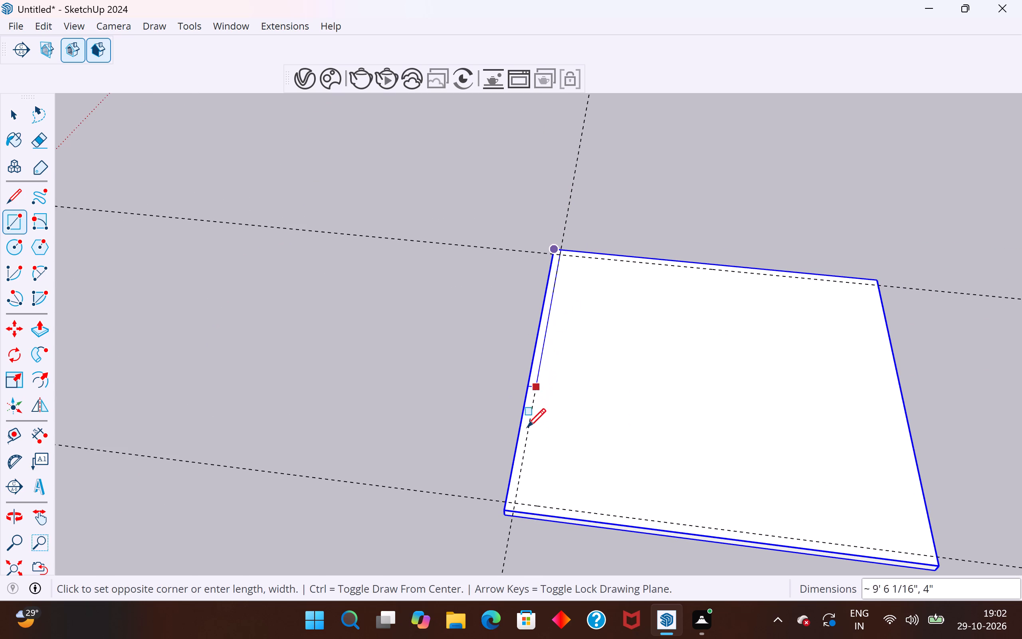
click(516, 501)
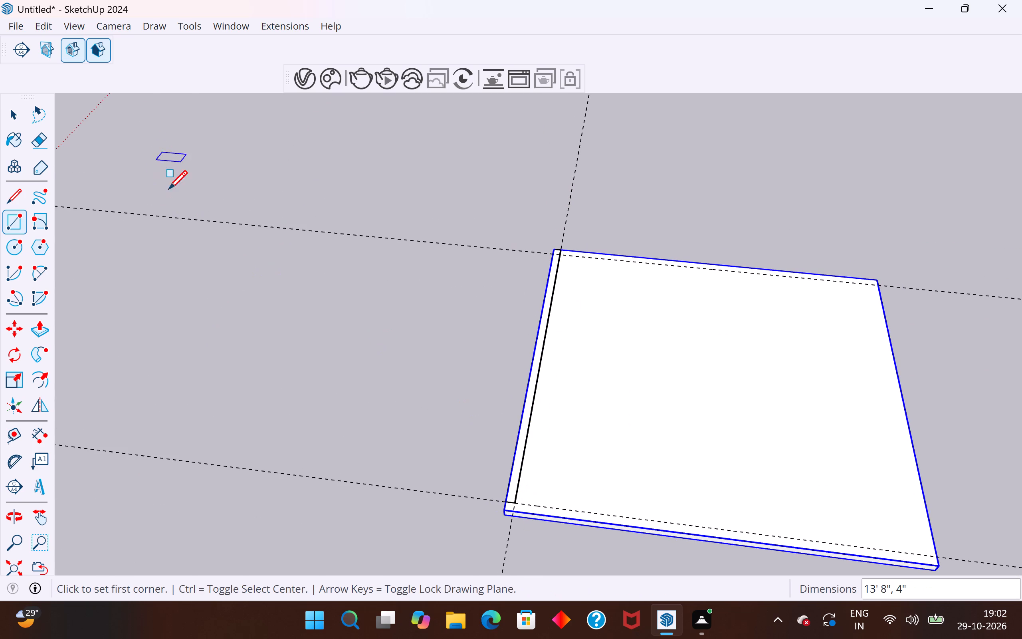
Push/Pull the 13' 8" by 4" strip up 10' to form the first wall.
click(16, 113)
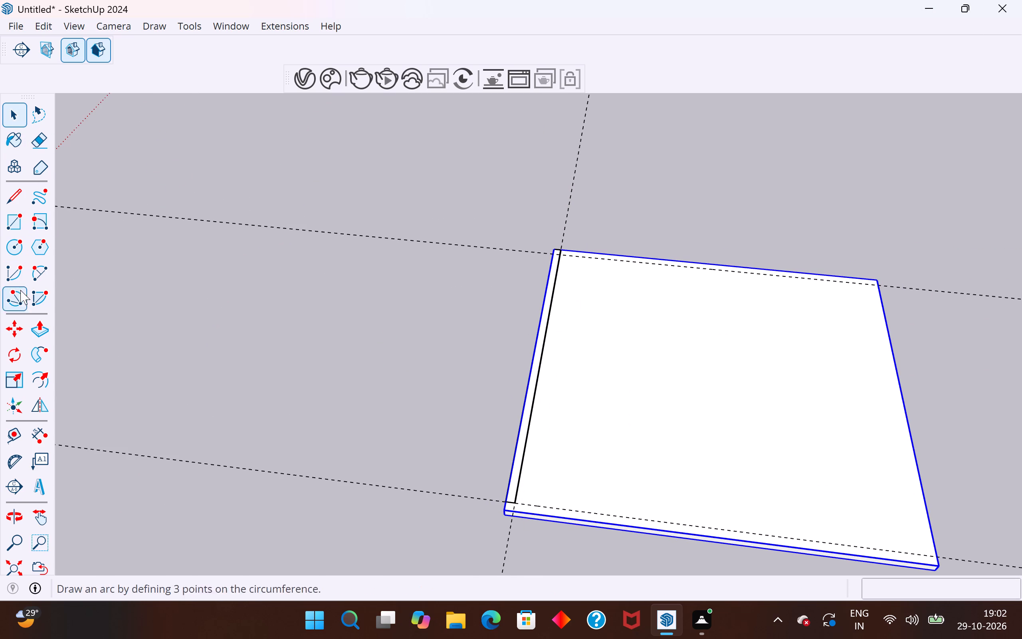
click(42, 331)
middle_drag(540, 363, 520, 230)
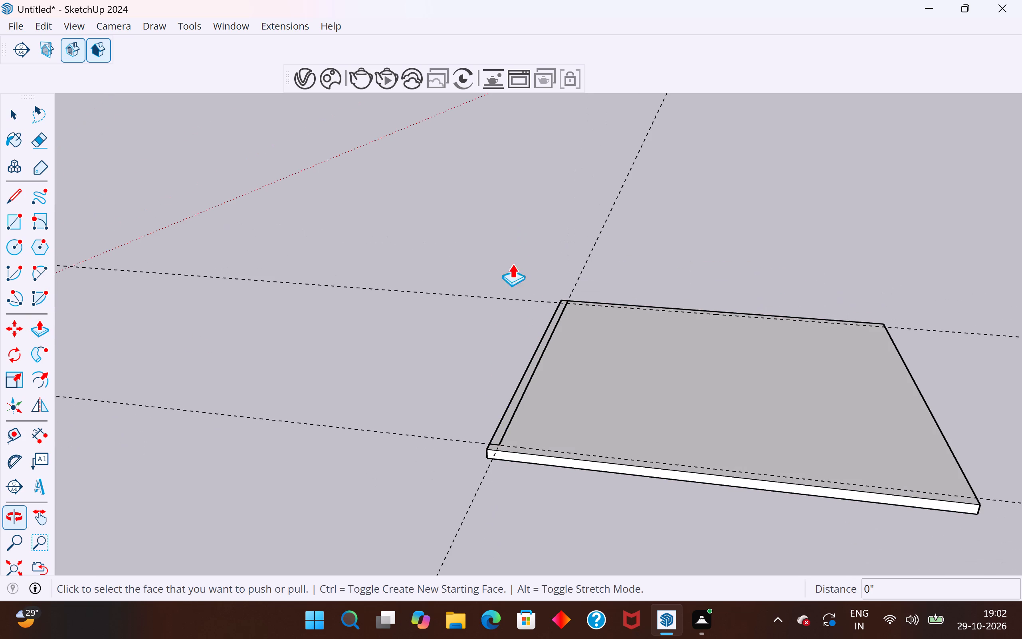
click(516, 399)
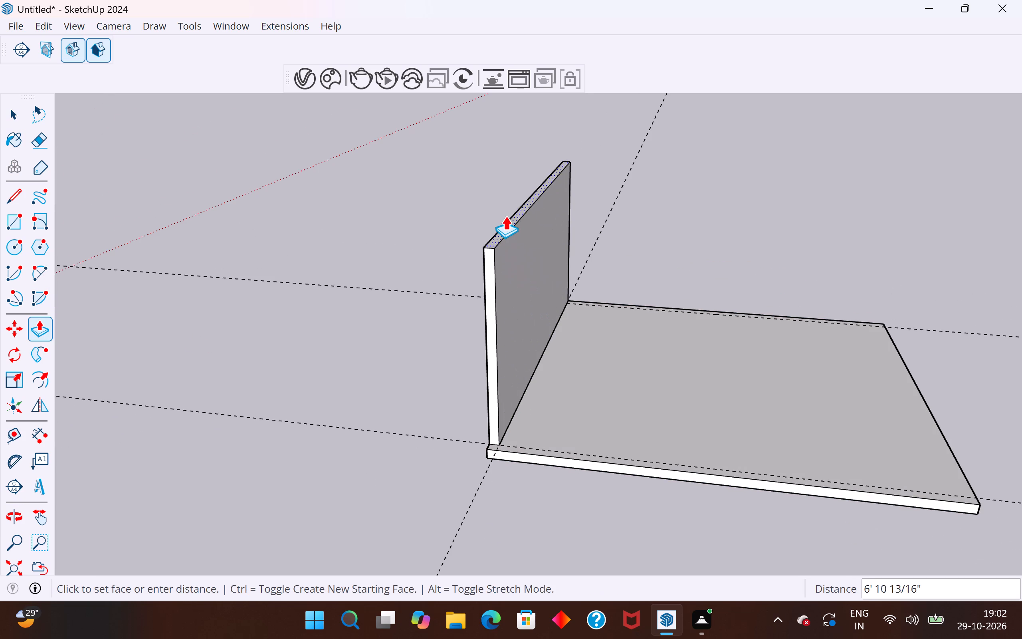
text(10')
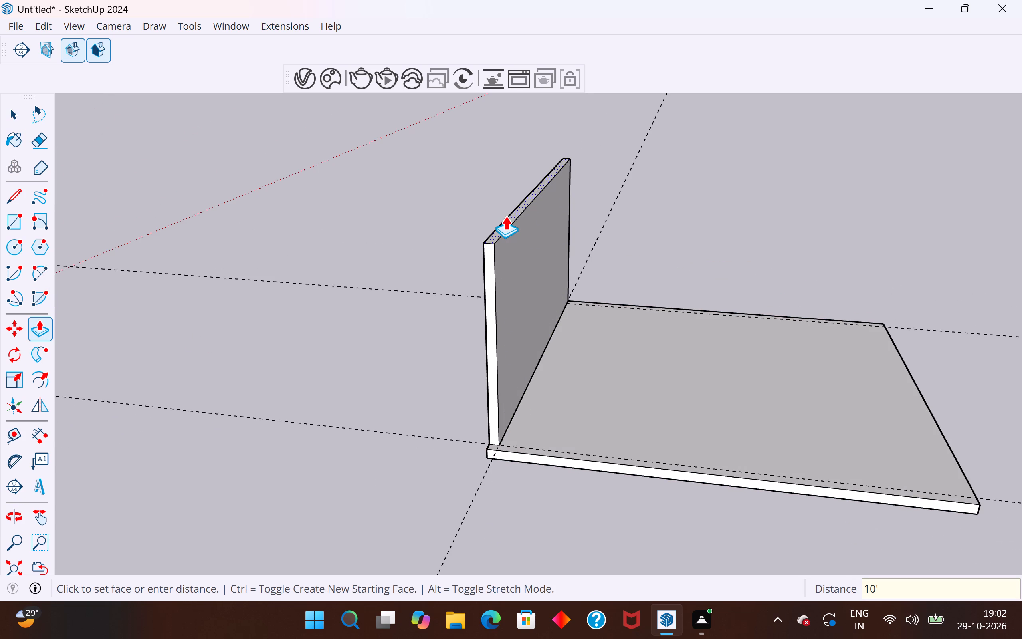
key(Return)
Make the entire first wall a group.
click(23, 116)
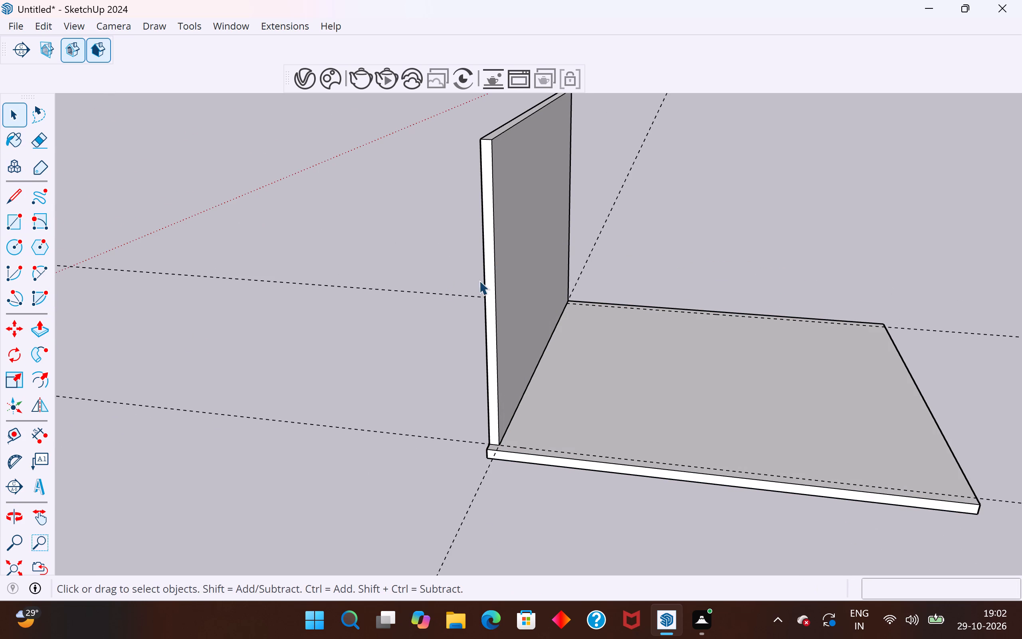
triple_click(498, 250)
right_click(498, 250)
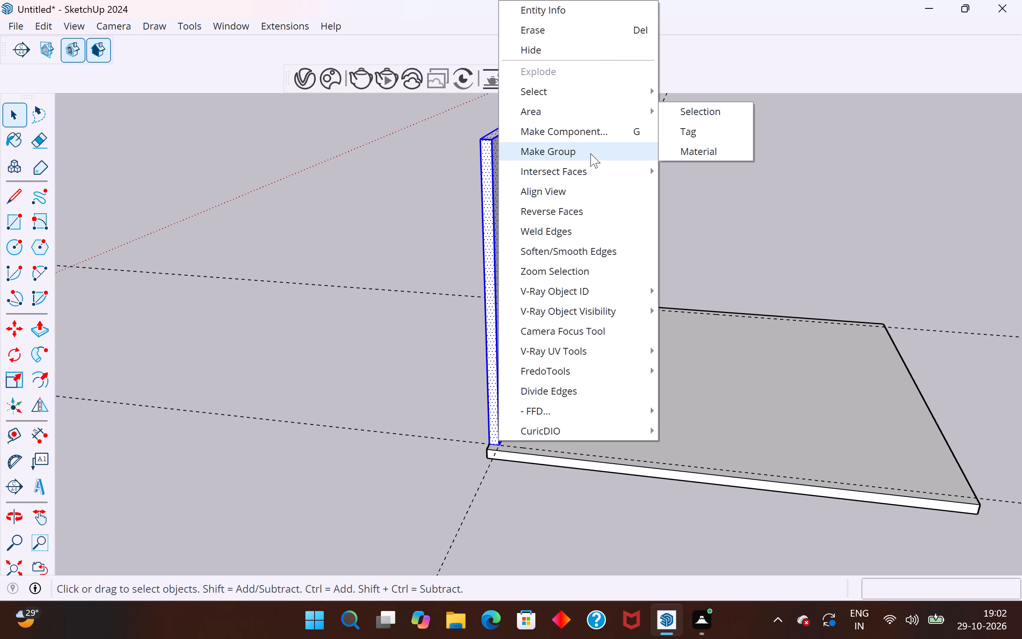
click(590, 153)
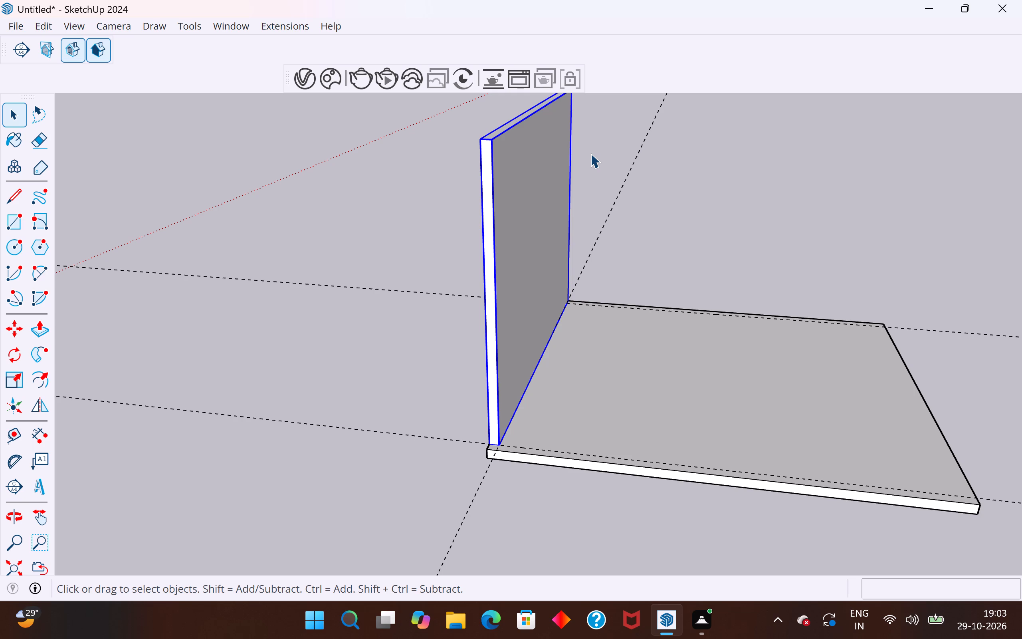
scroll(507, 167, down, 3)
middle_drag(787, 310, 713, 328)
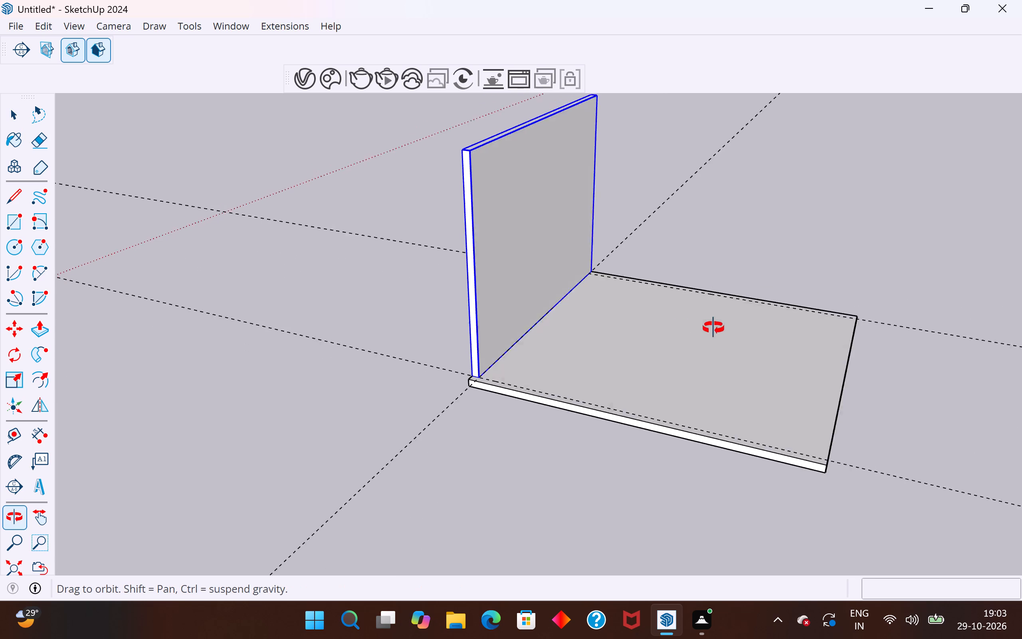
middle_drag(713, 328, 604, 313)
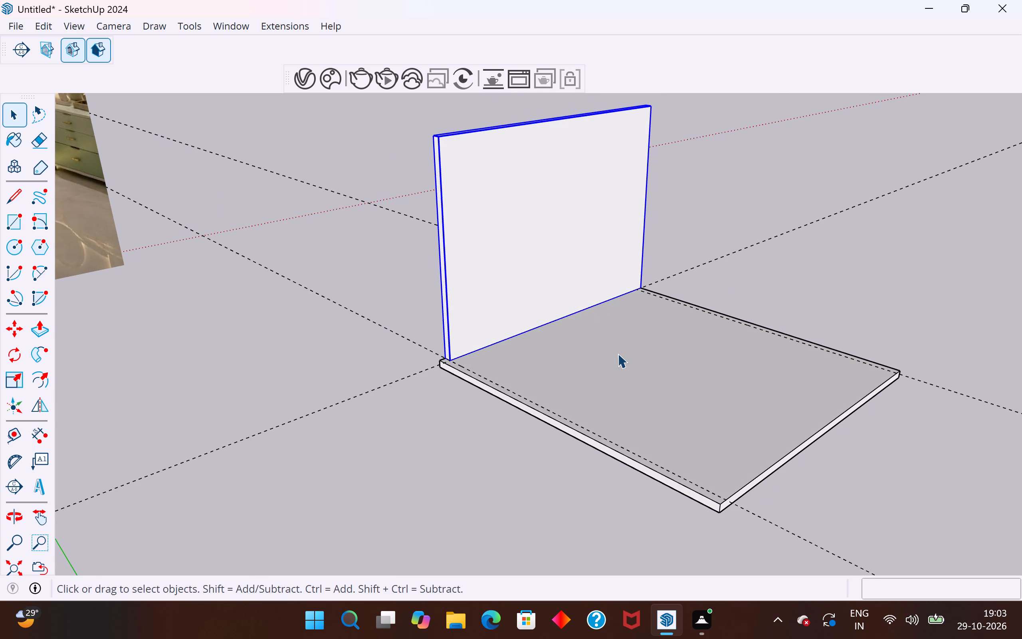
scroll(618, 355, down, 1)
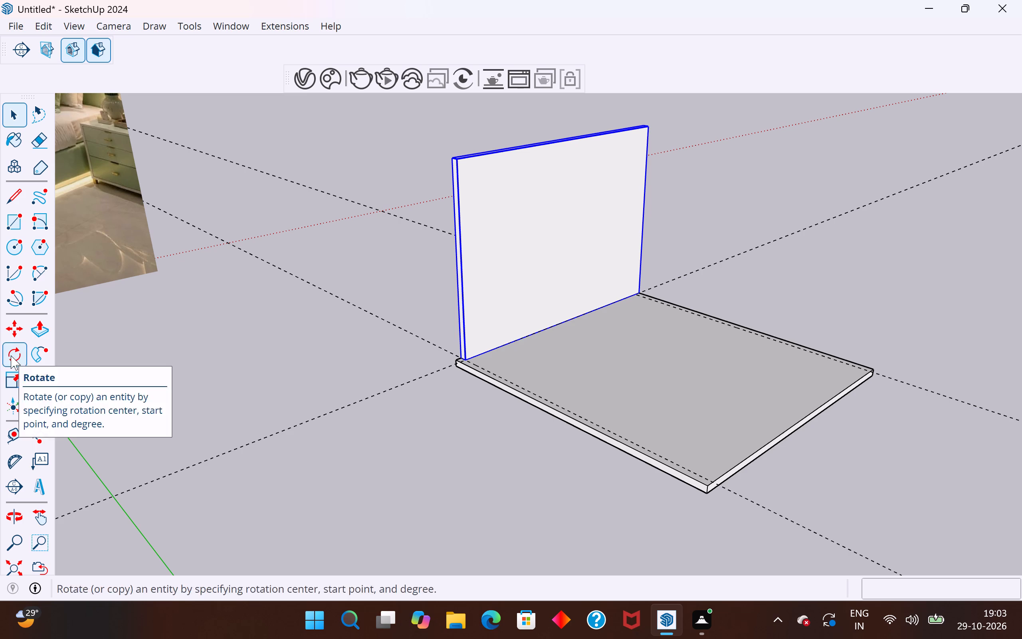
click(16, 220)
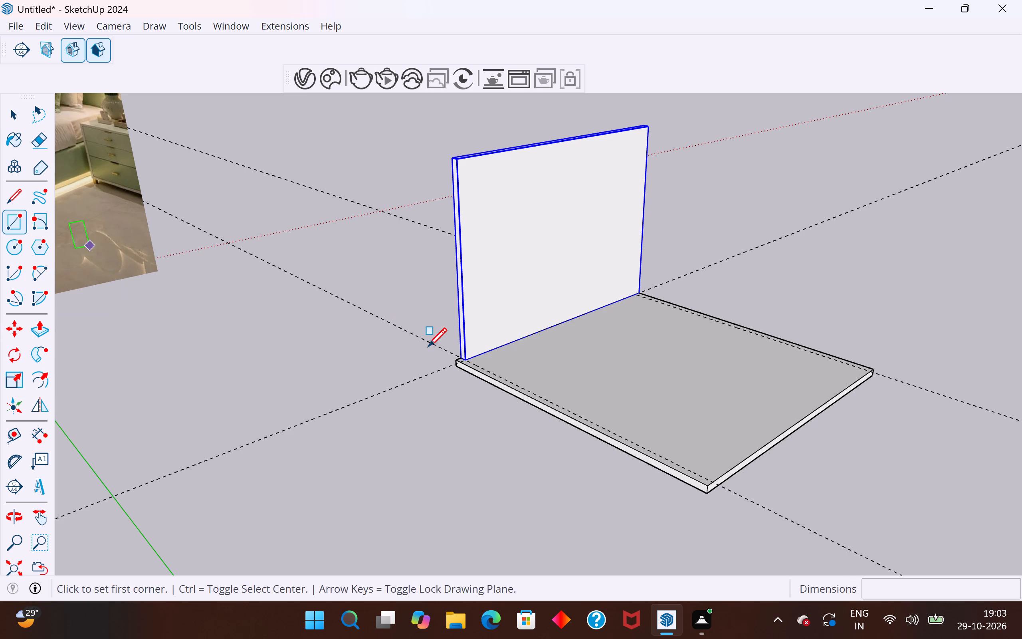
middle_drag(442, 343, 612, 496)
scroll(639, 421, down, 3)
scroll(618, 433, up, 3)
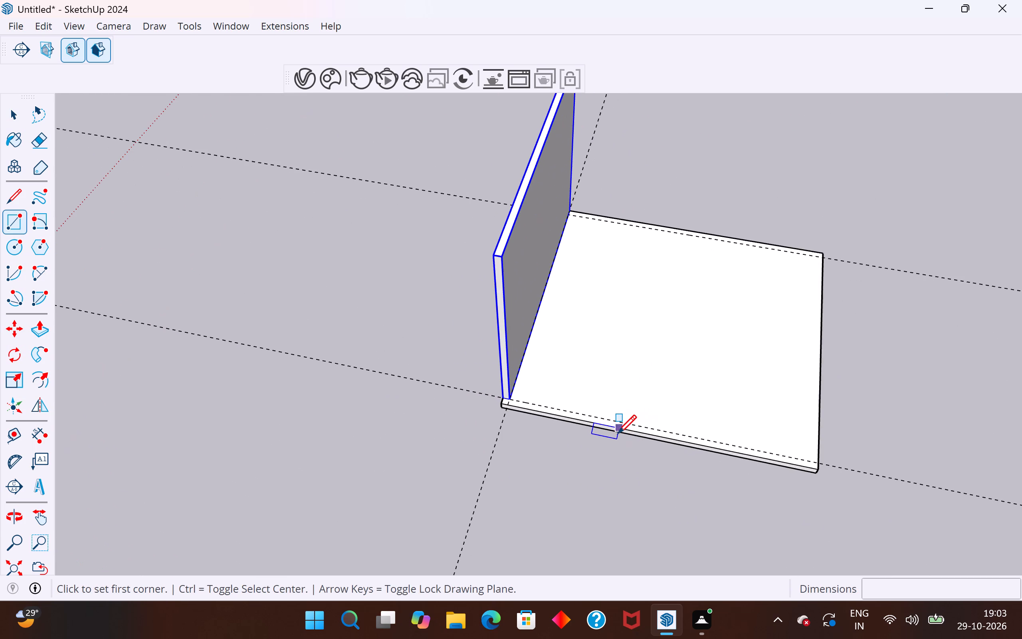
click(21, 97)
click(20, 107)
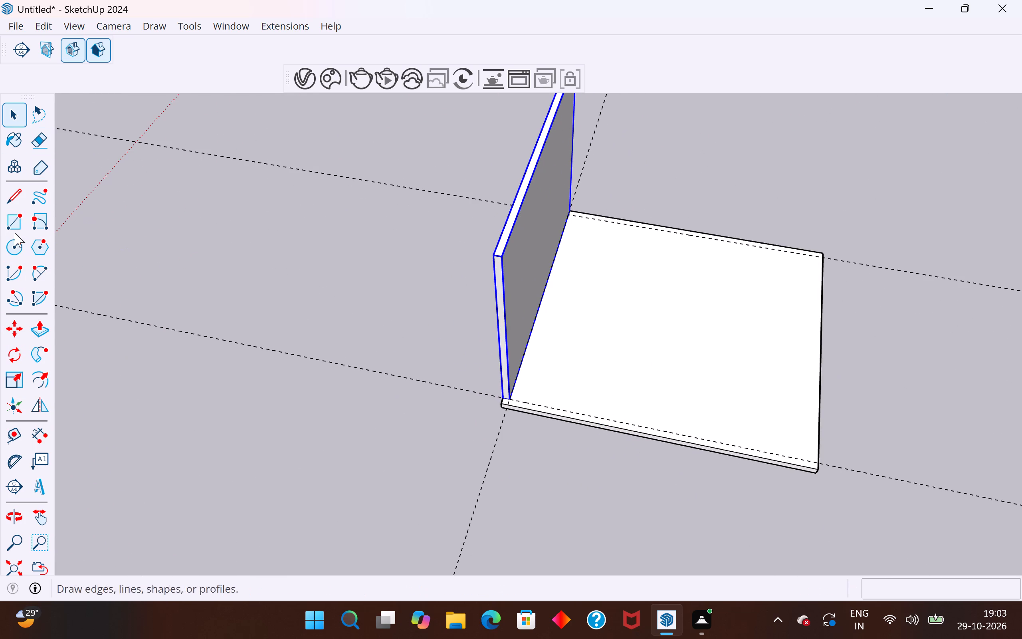
Place a guide 4" inside the slab's 14' edge opposite the wall with the Tape Measure.
click(22, 429)
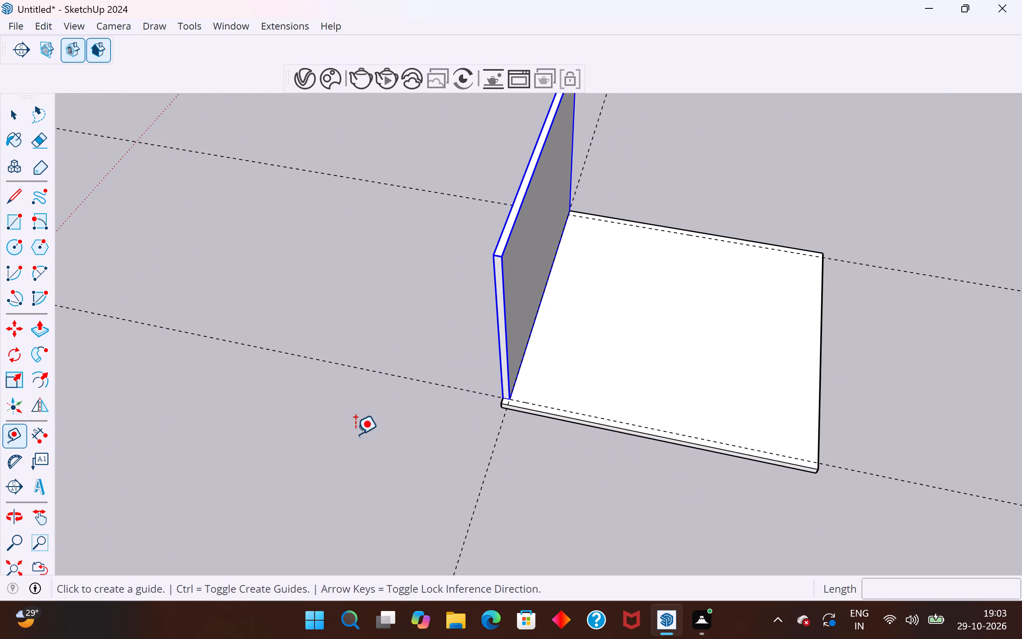
scroll(818, 357, up, 6)
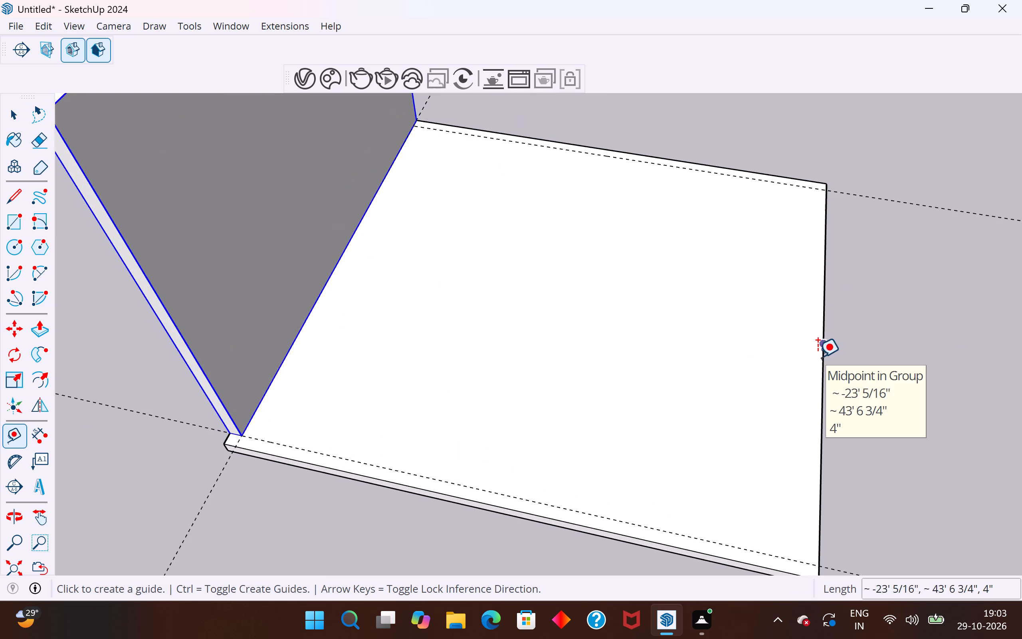
middle_drag(818, 357, 808, 250)
click(821, 324)
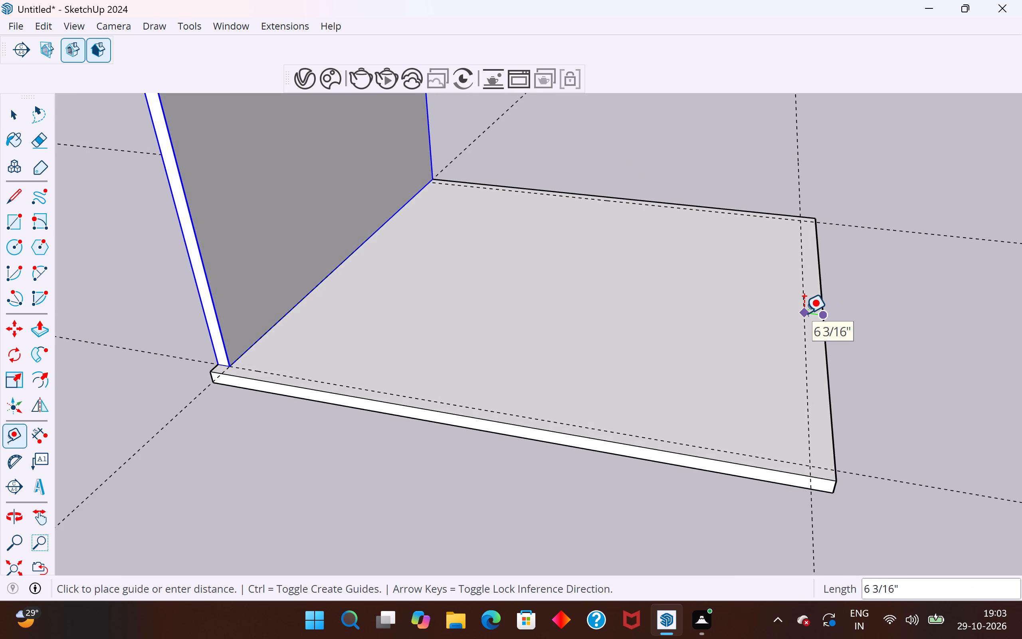
text(4")
key(Return)
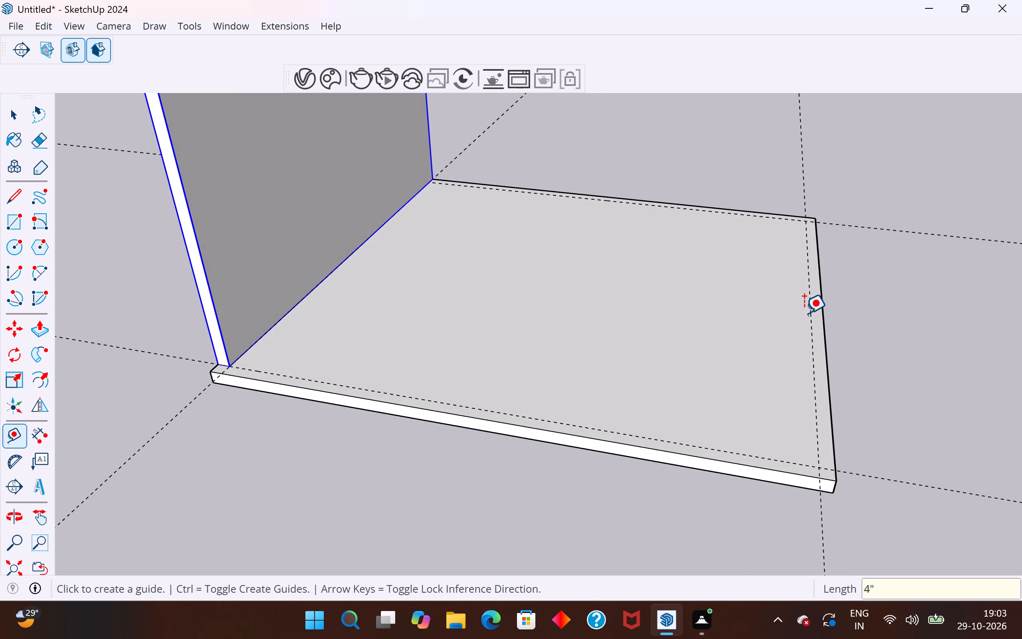
Draw a 14' 8" by 4" rectangle along the slab's front 15' edge, from the first wall's outer corner to the new guide.
click(12, 120)
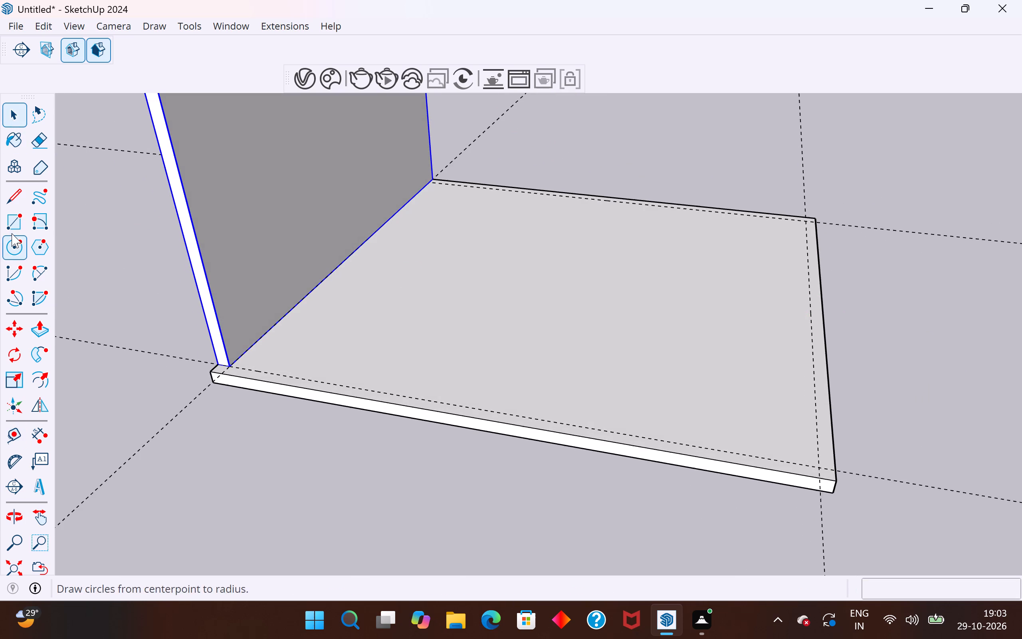
click(12, 227)
scroll(236, 378, up, 1)
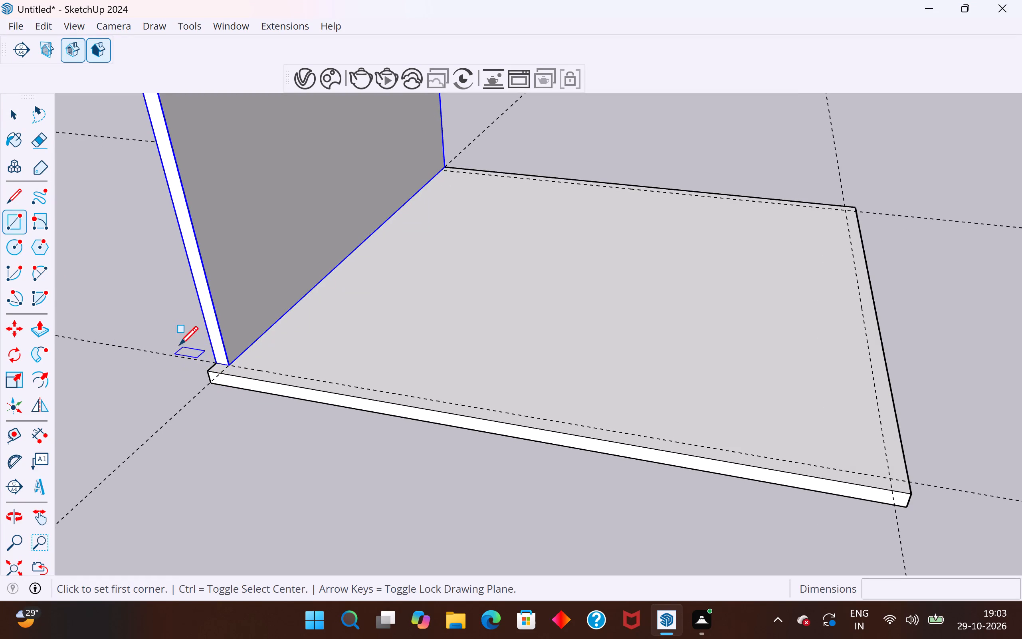
click(213, 362)
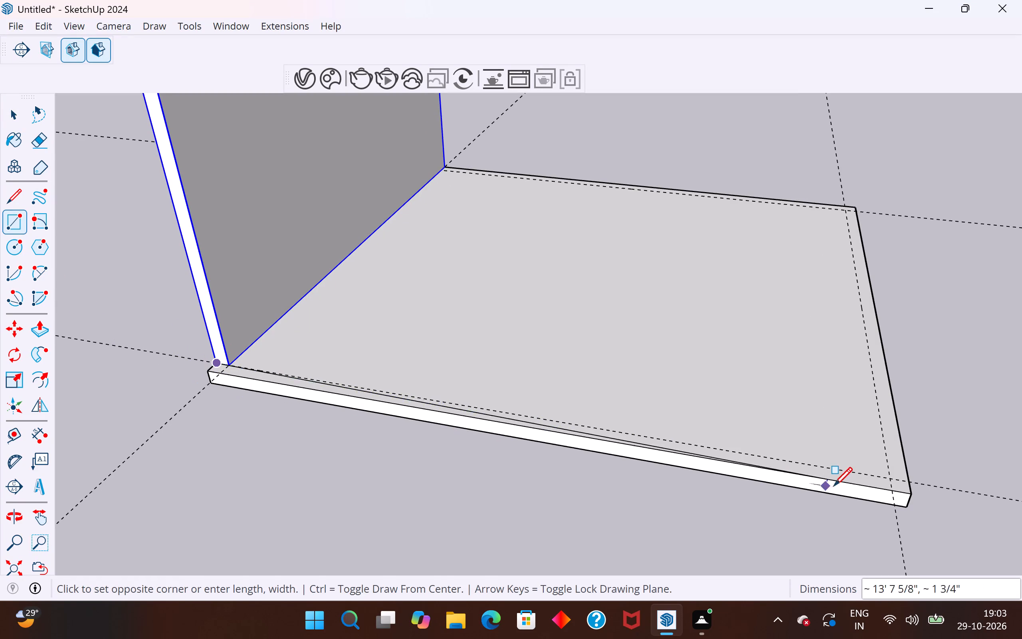
click(893, 491)
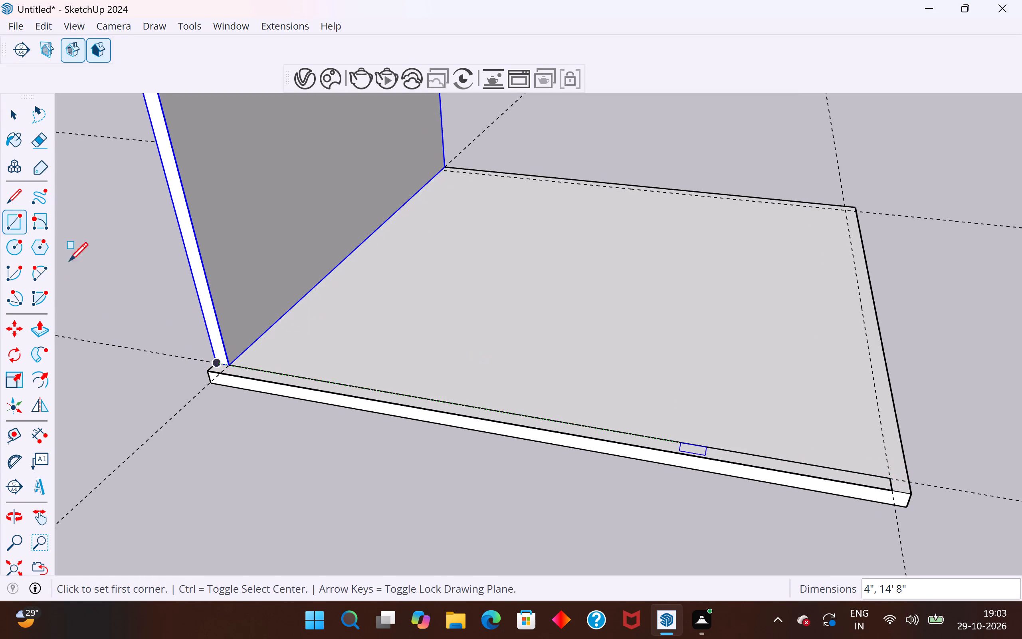
Push/Pull the front strip up 10', level with the top of the first wall.
click(14, 121)
click(41, 329)
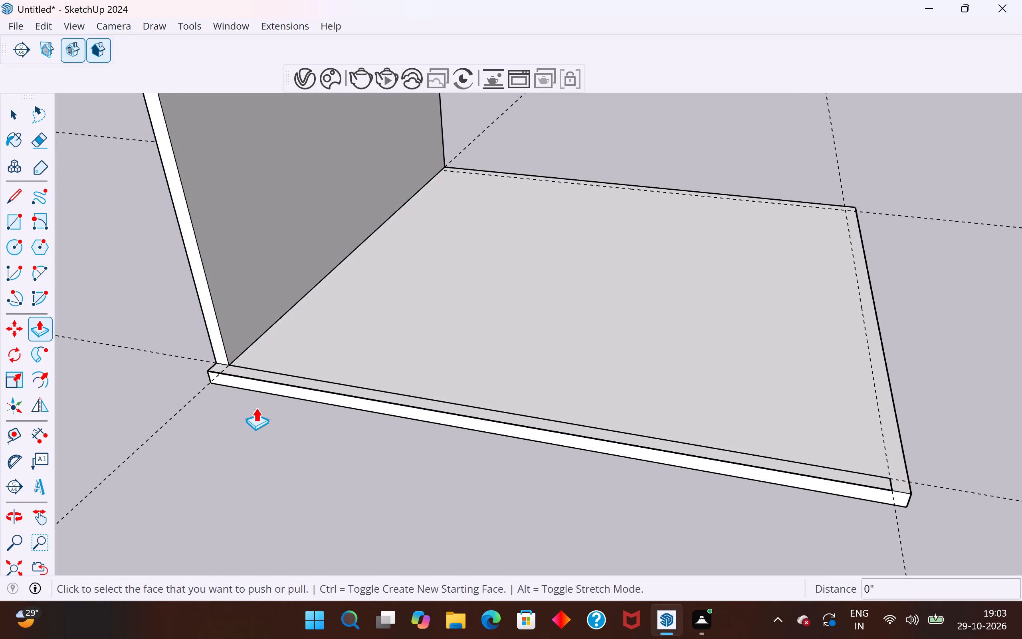
middle_drag(289, 434, 408, 500)
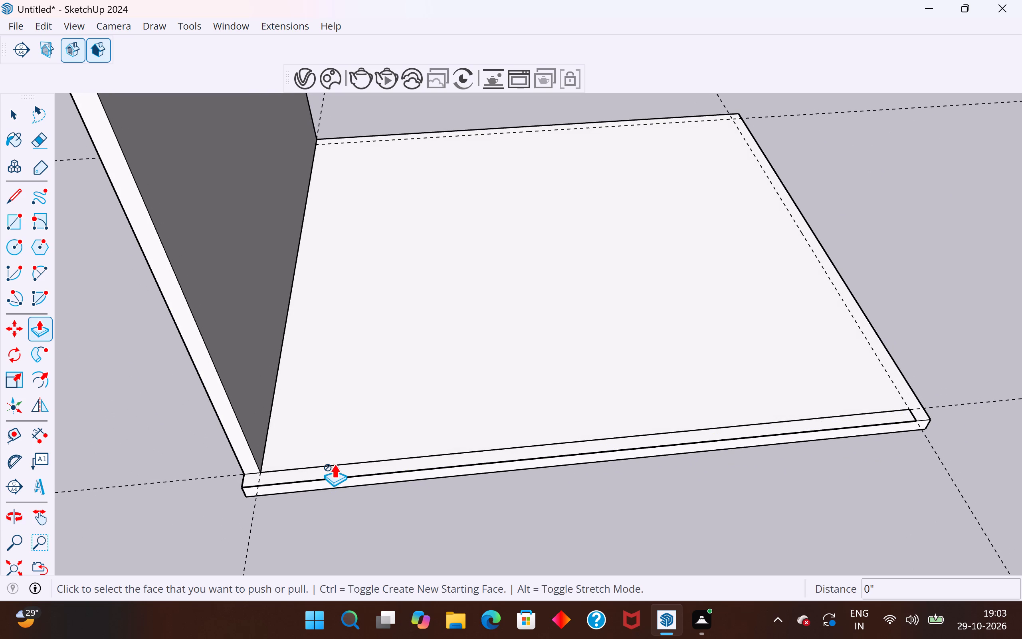
click(334, 464)
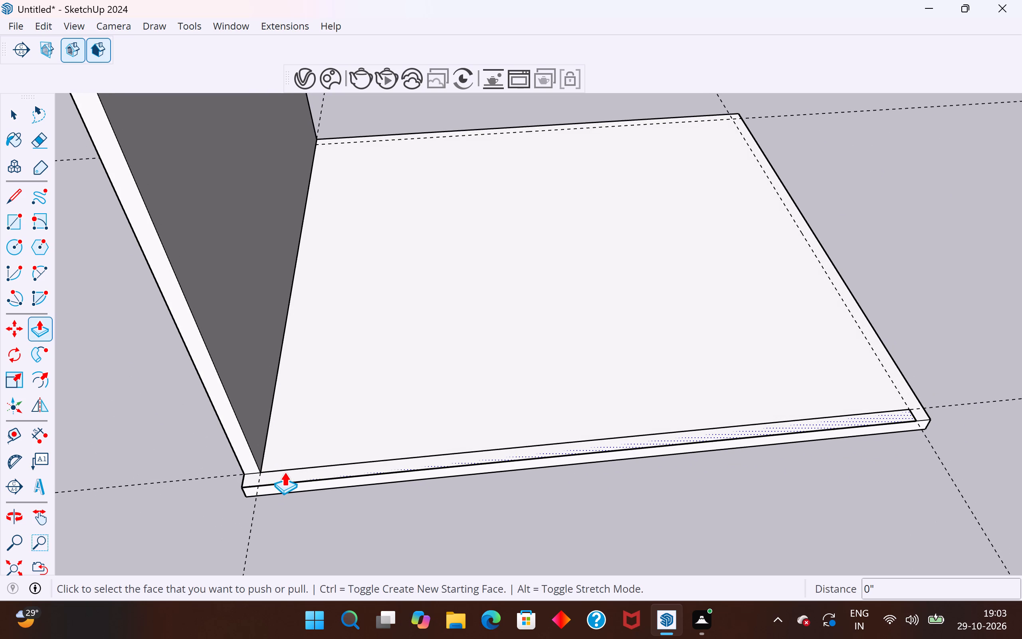
click(284, 472)
middle_drag(230, 364, 594, 270)
scroll(453, 367, down, 5)
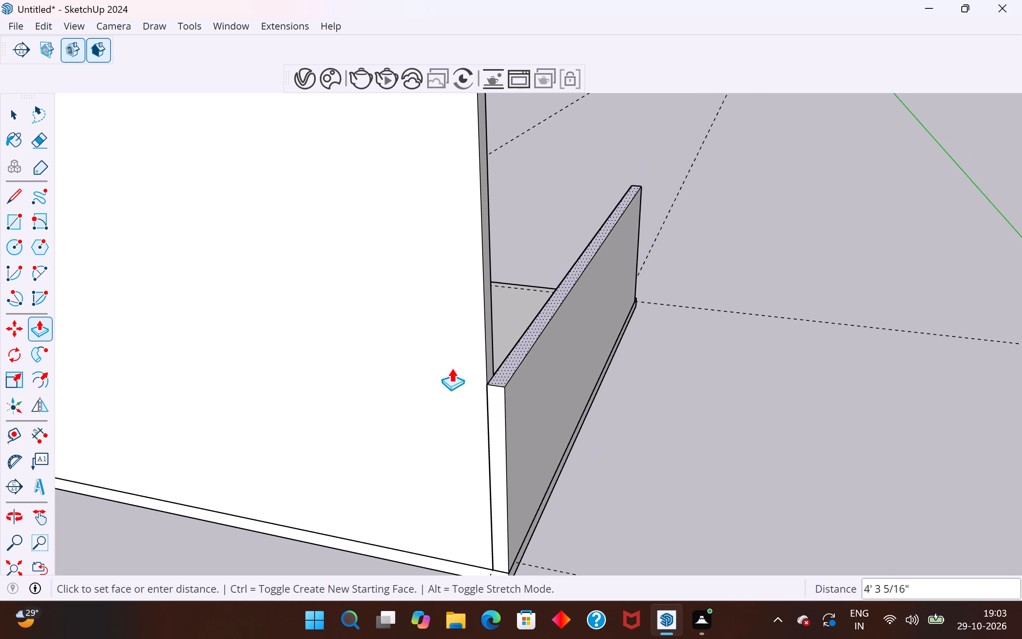
scroll(452, 368, down, 5)
click(458, 198)
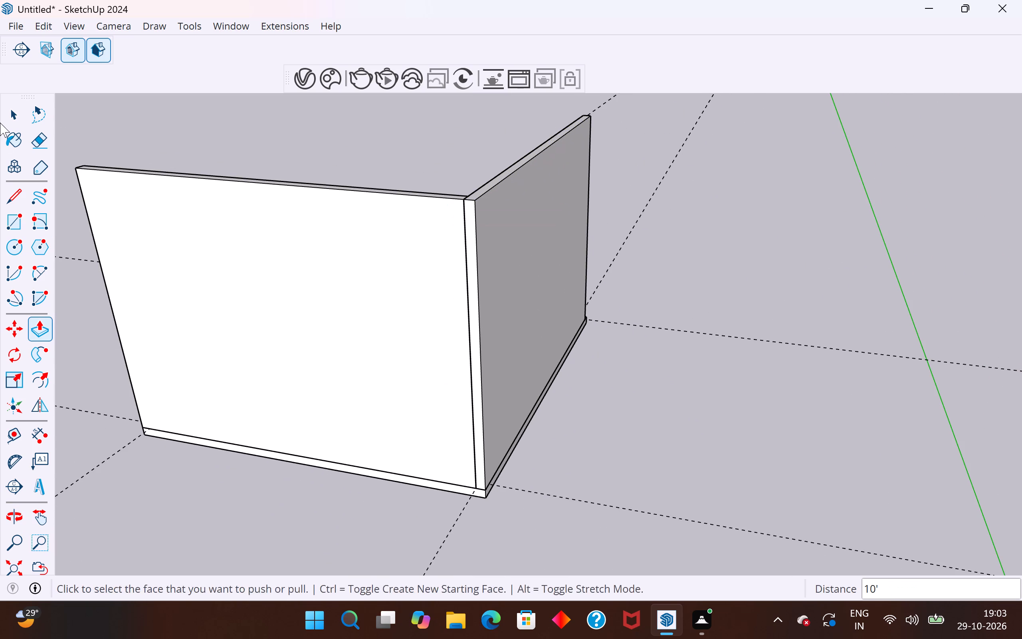
Make the entire front wall a group.
click(10, 113)
triple_click(533, 290)
right_click(533, 290)
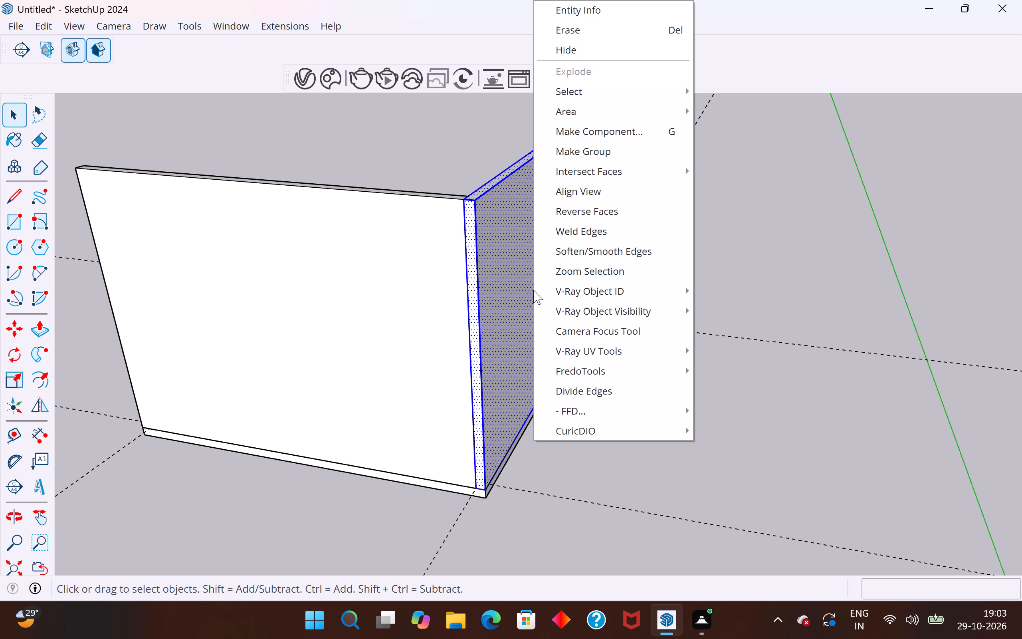
click(583, 151)
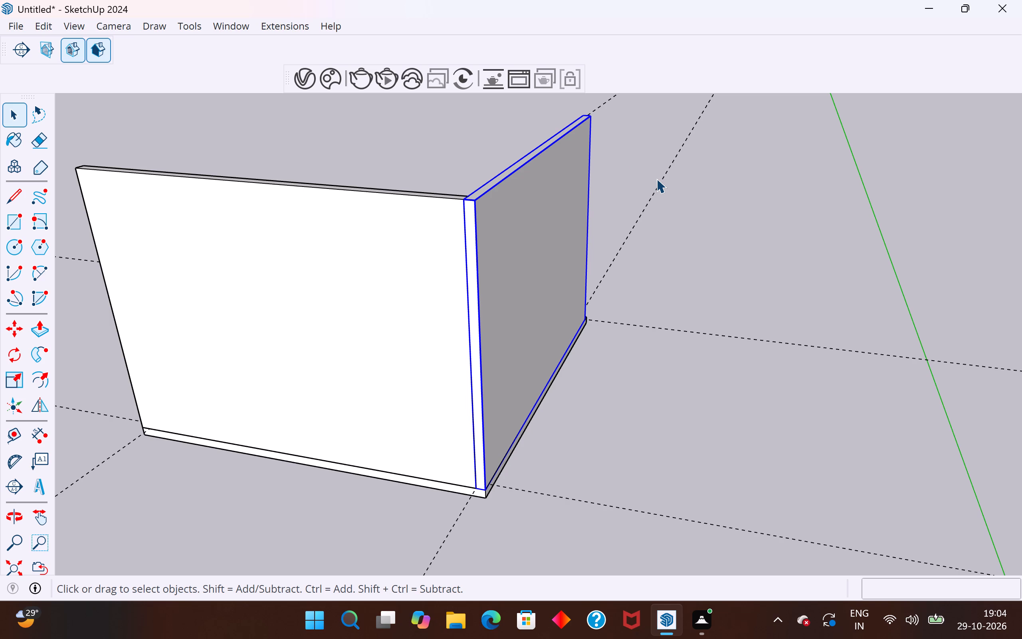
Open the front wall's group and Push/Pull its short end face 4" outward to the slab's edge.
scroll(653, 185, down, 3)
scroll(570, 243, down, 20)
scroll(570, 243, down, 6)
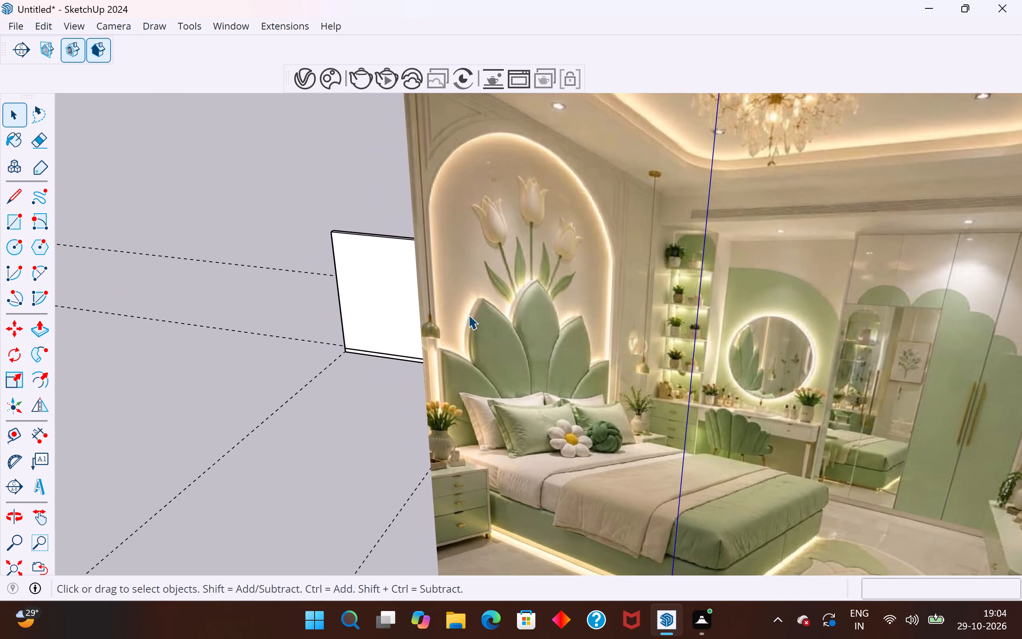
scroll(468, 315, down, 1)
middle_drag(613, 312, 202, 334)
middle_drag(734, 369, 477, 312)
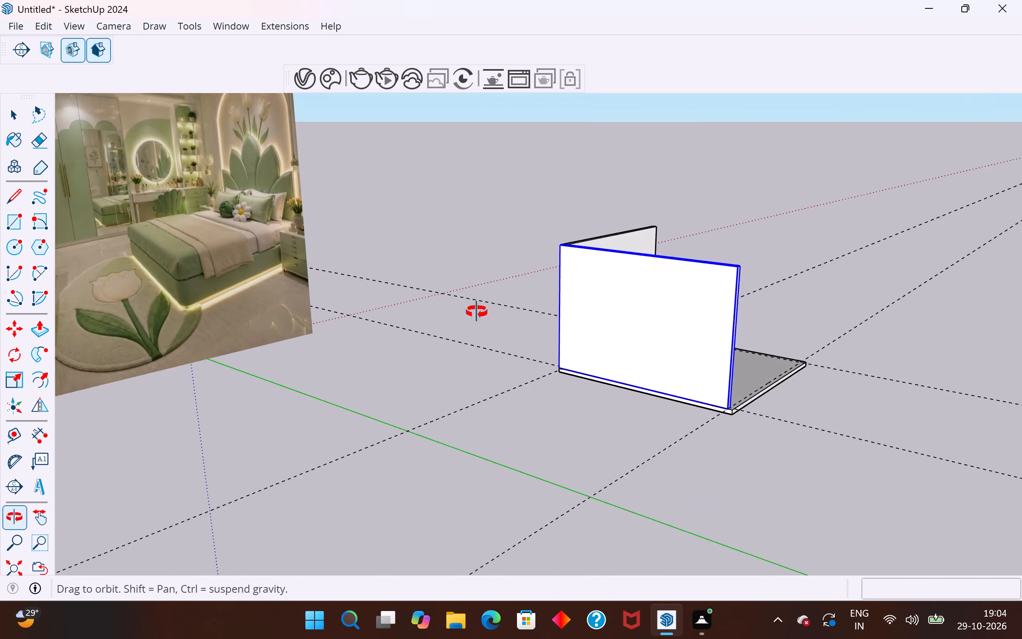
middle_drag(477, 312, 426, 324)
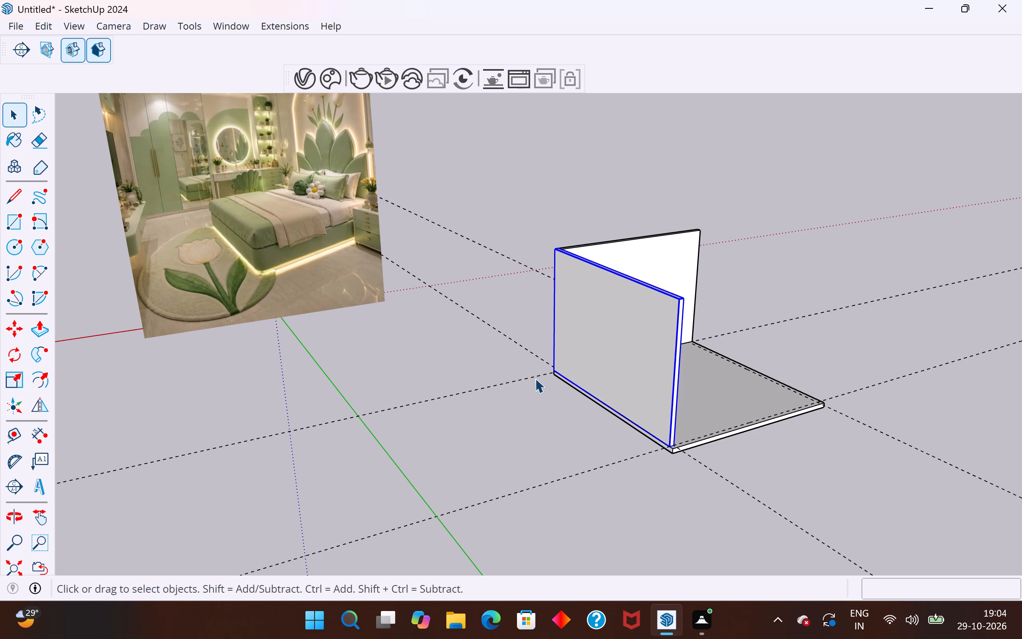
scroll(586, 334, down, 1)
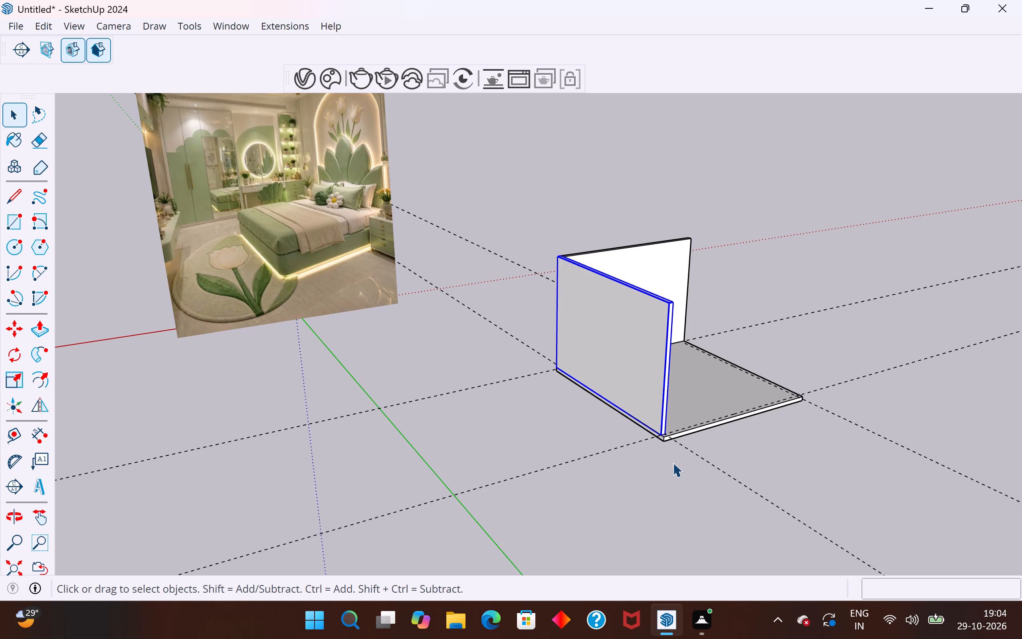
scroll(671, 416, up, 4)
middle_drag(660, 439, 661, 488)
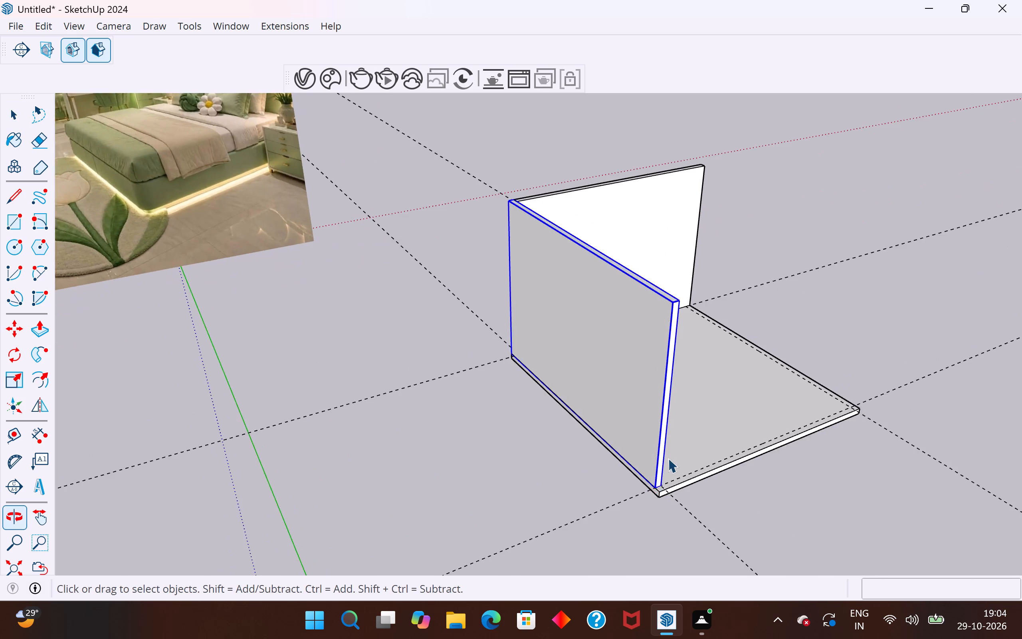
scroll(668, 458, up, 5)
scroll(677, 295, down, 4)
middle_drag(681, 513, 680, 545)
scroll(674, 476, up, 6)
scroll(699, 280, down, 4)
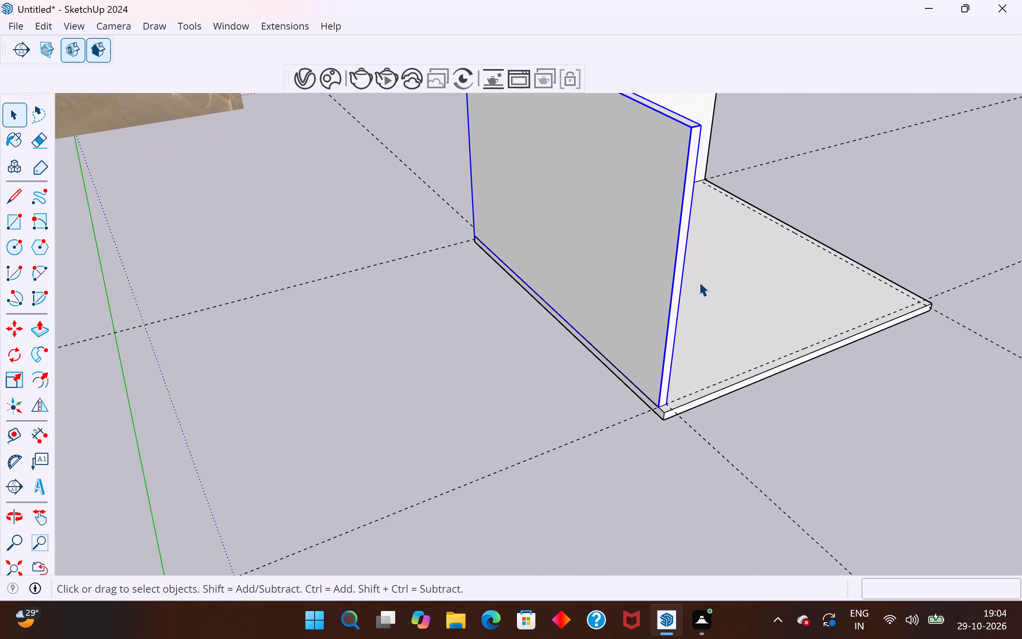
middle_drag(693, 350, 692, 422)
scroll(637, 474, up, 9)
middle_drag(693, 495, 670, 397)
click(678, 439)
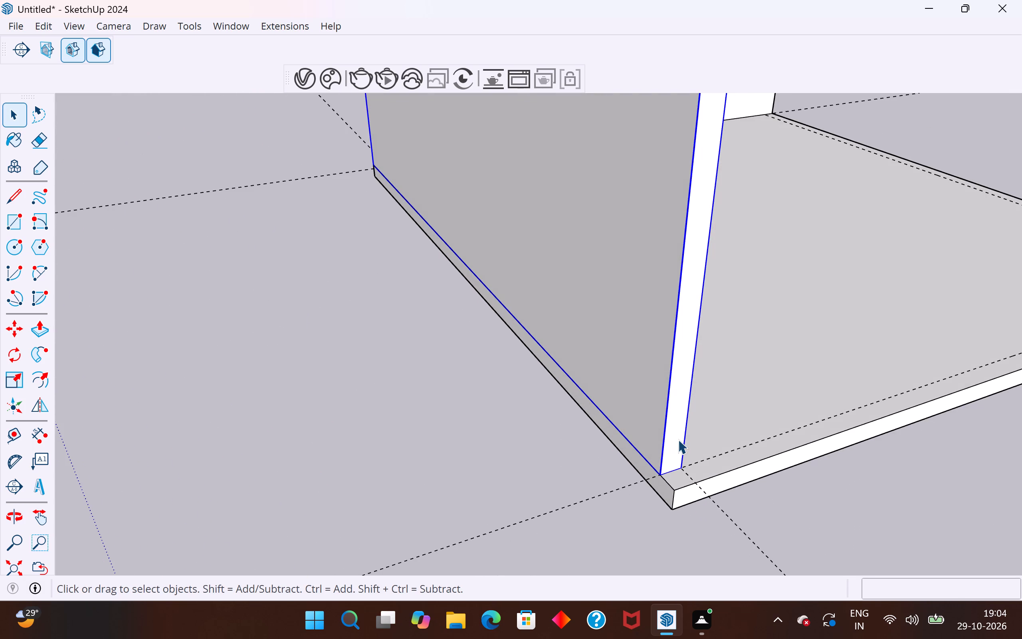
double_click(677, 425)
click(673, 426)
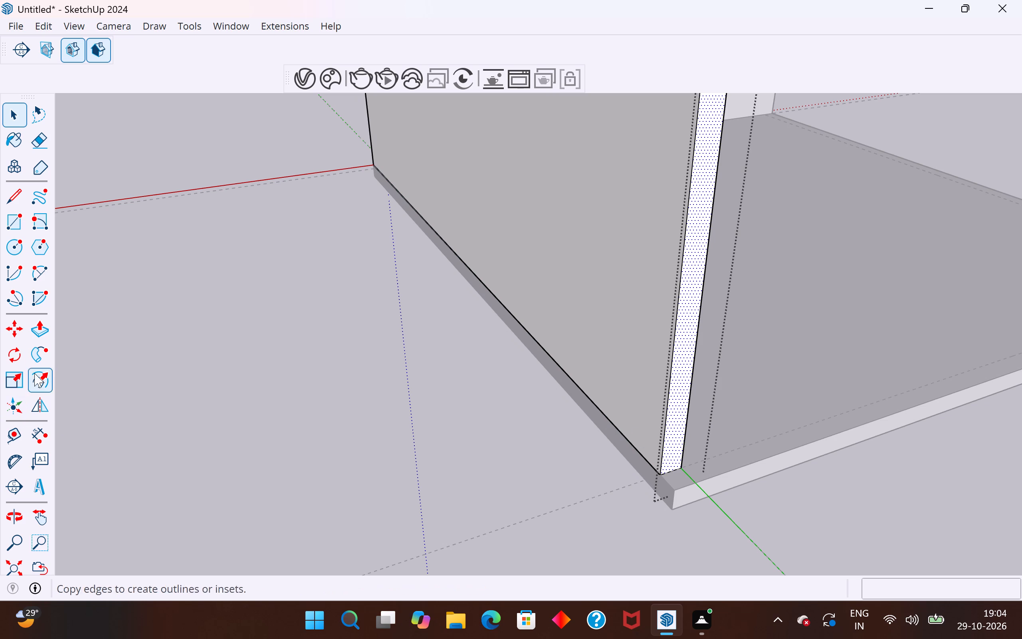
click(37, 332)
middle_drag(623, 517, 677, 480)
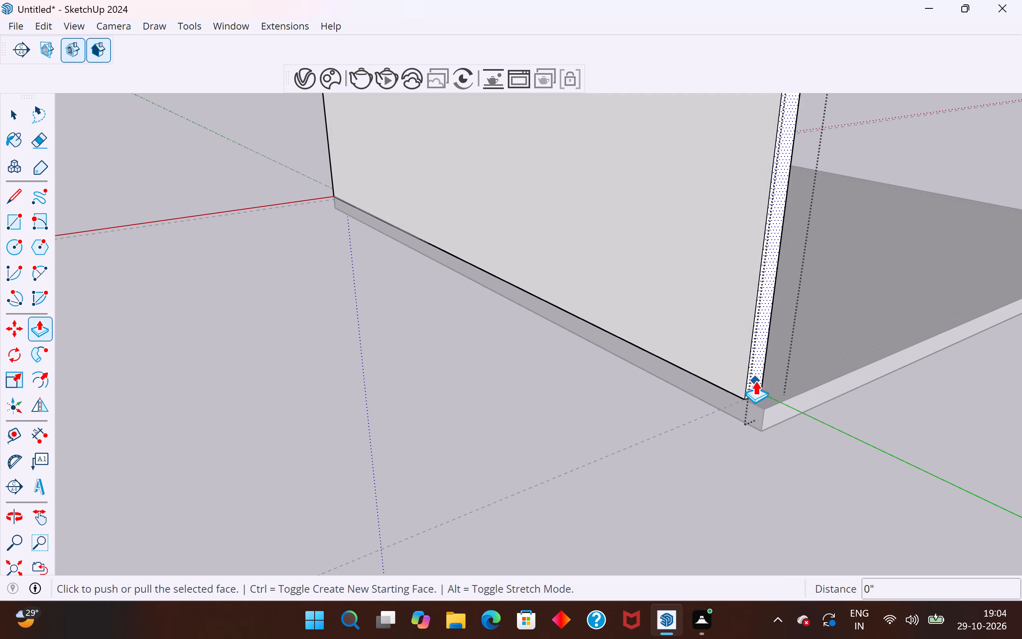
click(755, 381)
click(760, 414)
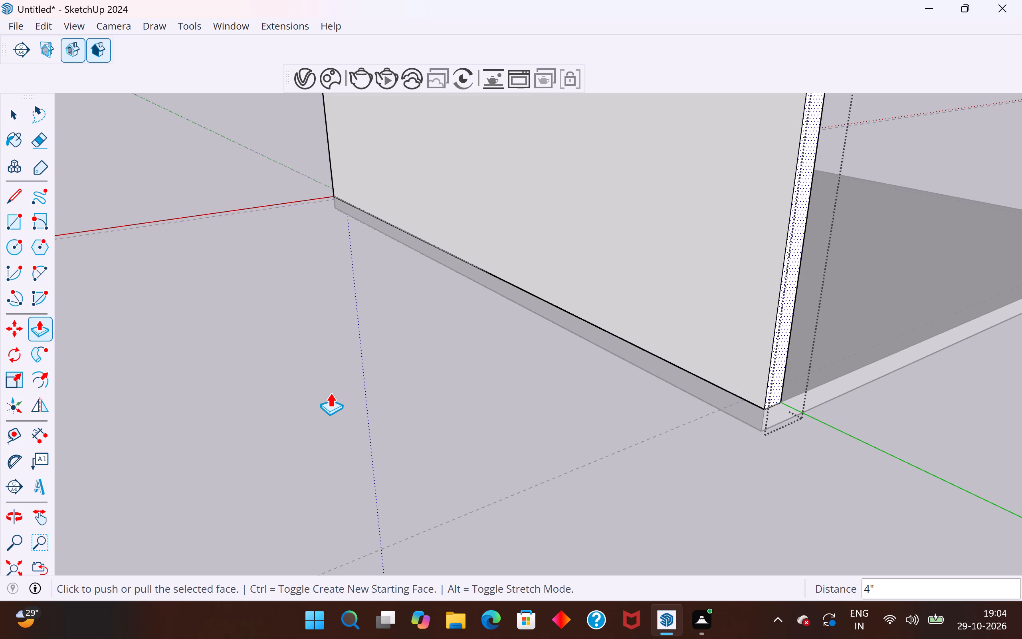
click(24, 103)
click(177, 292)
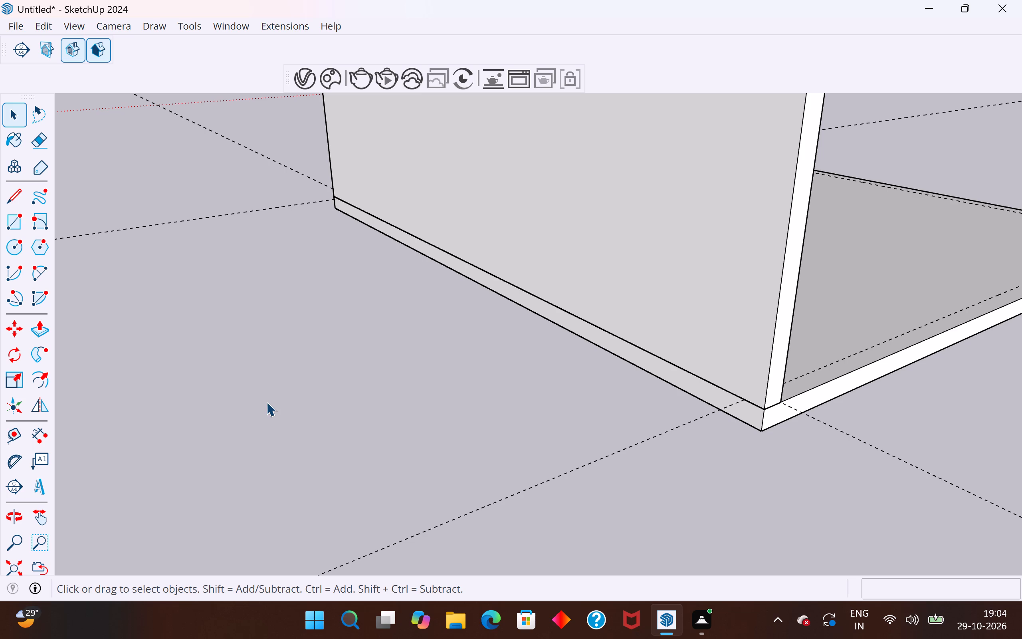
Examine the two standing walls and the slab's open edges, checking each wall group.
scroll(266, 402, down, 11)
middle_drag(684, 349, 591, 410)
scroll(557, 390, down, 2)
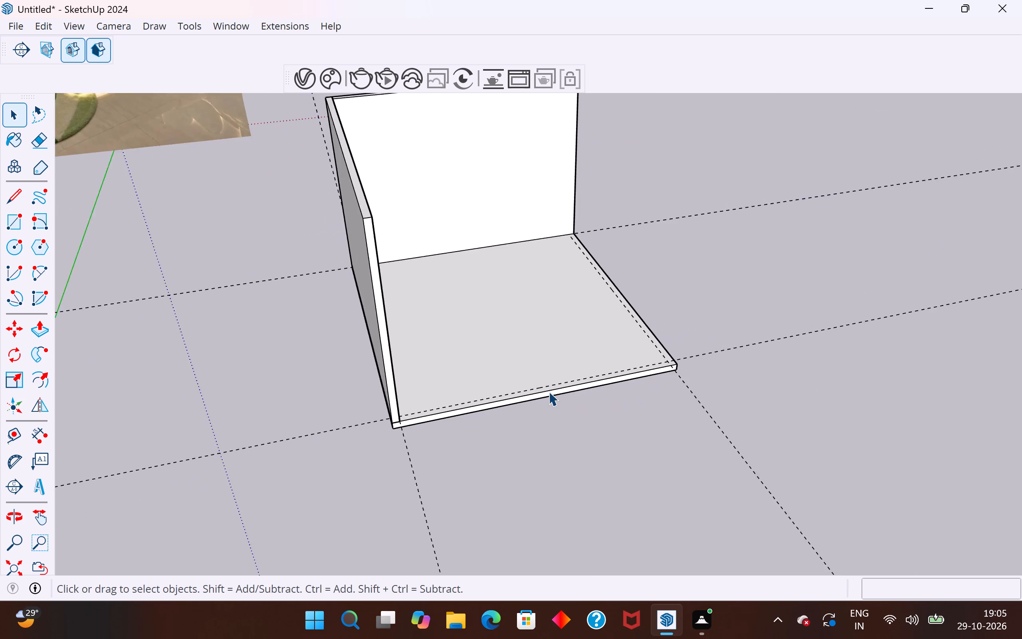
scroll(549, 391, down, 2)
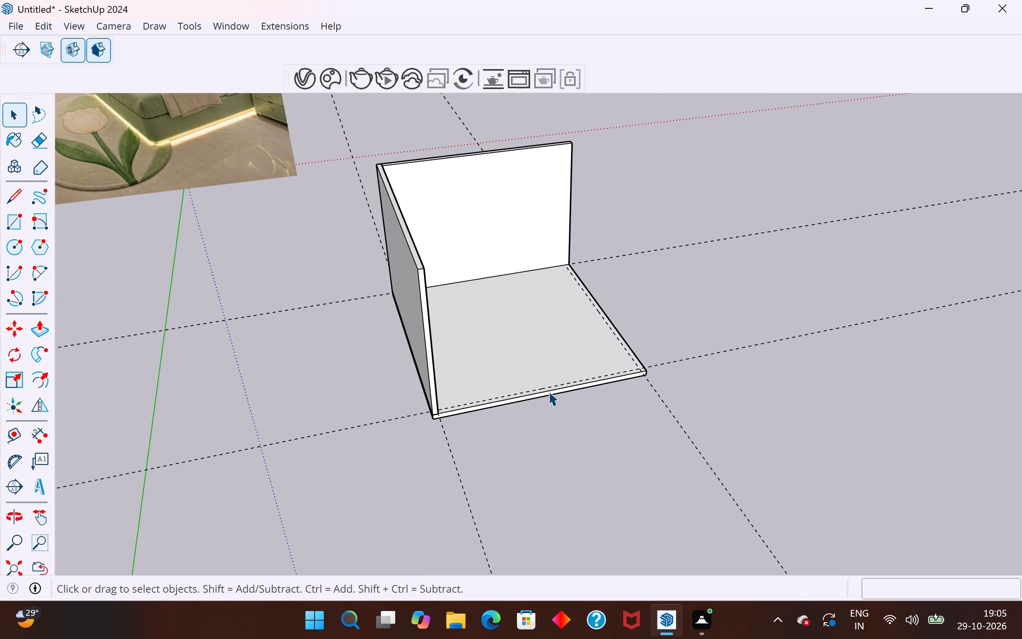
middle_drag(627, 355, 550, 387)
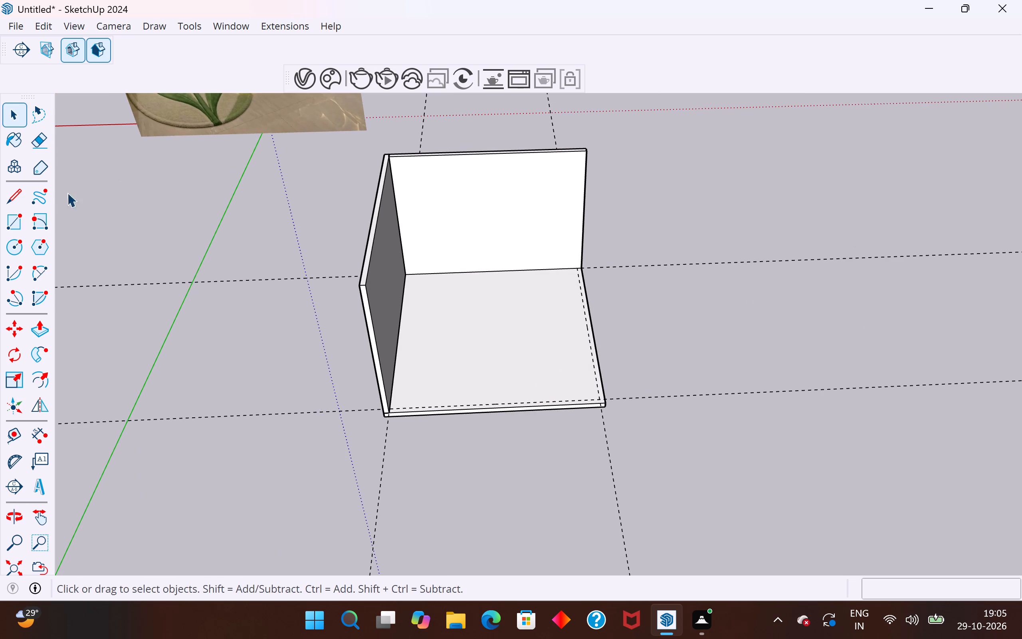
middle_drag(596, 284, 513, 369)
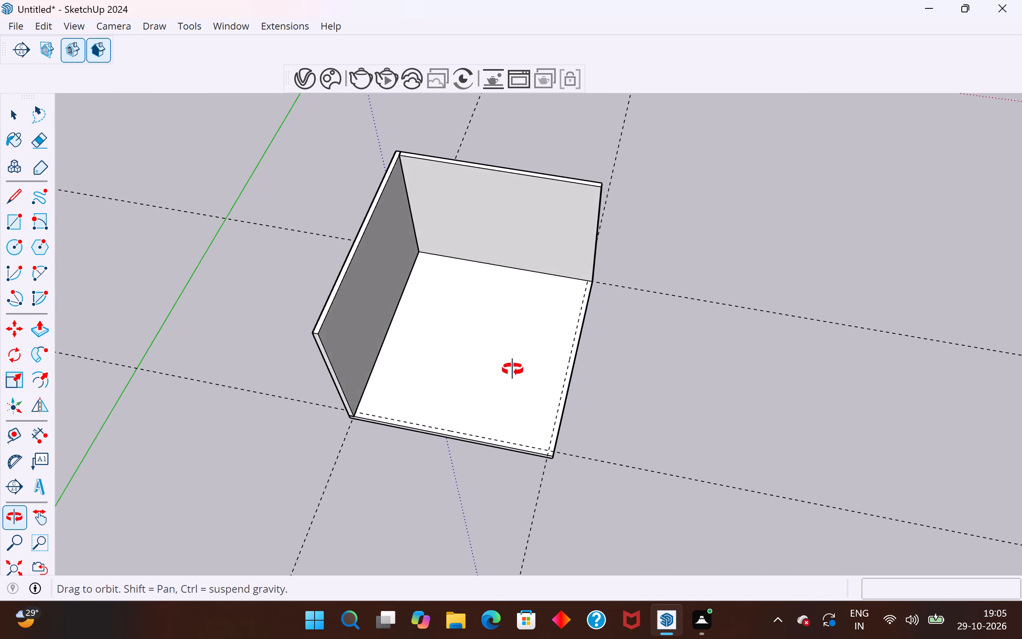
middle_drag(513, 369, 523, 413)
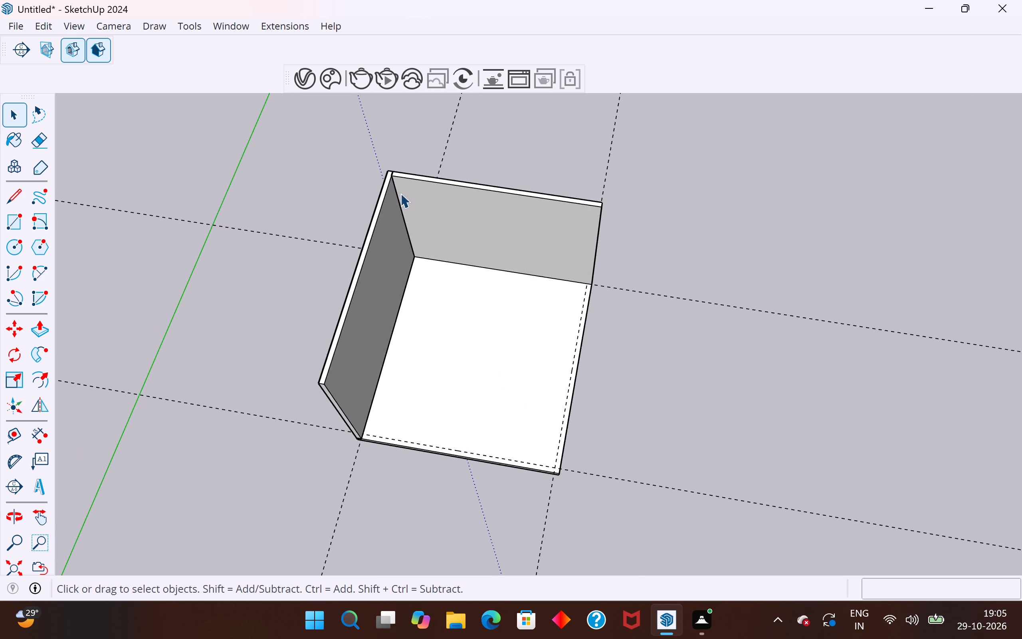
scroll(396, 175, up, 4)
click(368, 233)
click(544, 248)
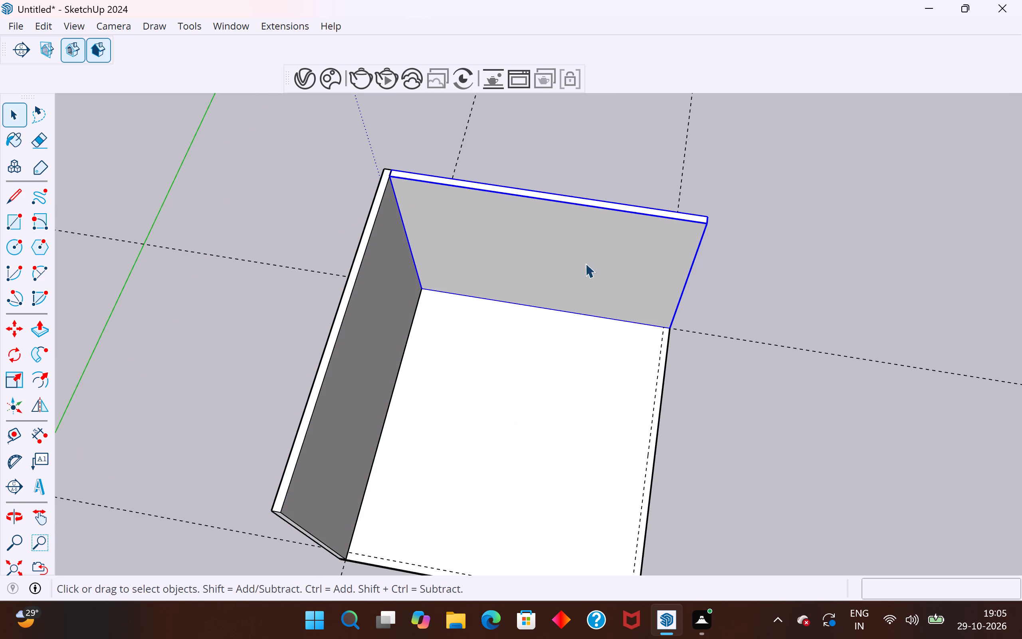
click(759, 307)
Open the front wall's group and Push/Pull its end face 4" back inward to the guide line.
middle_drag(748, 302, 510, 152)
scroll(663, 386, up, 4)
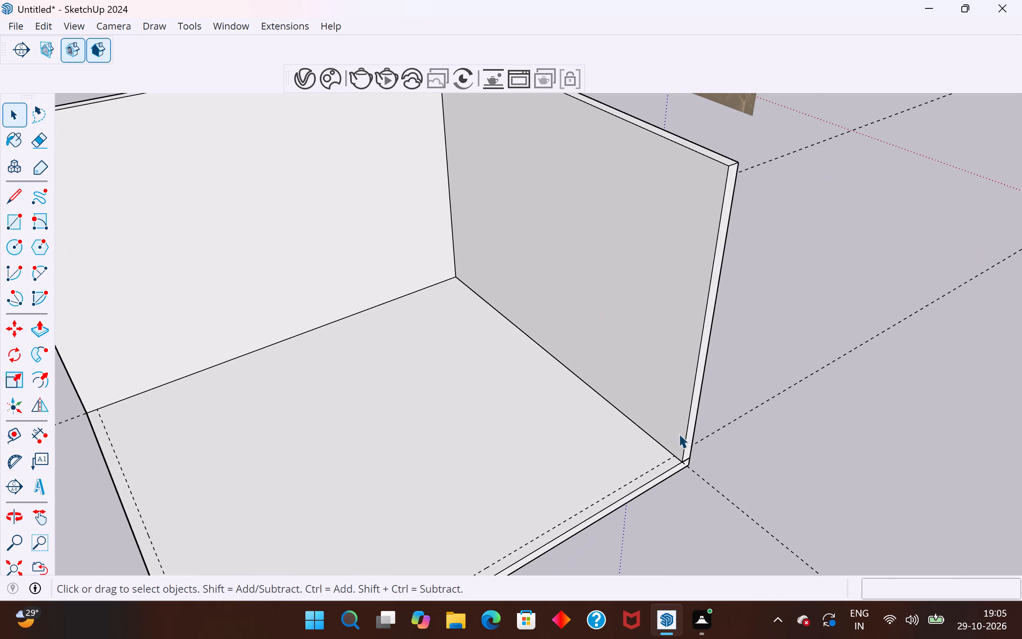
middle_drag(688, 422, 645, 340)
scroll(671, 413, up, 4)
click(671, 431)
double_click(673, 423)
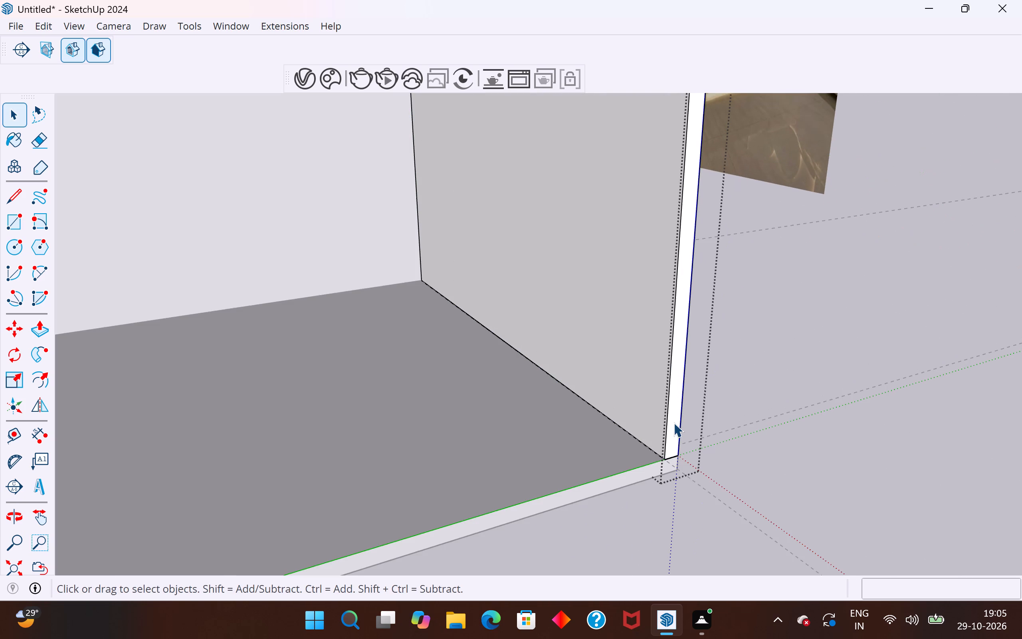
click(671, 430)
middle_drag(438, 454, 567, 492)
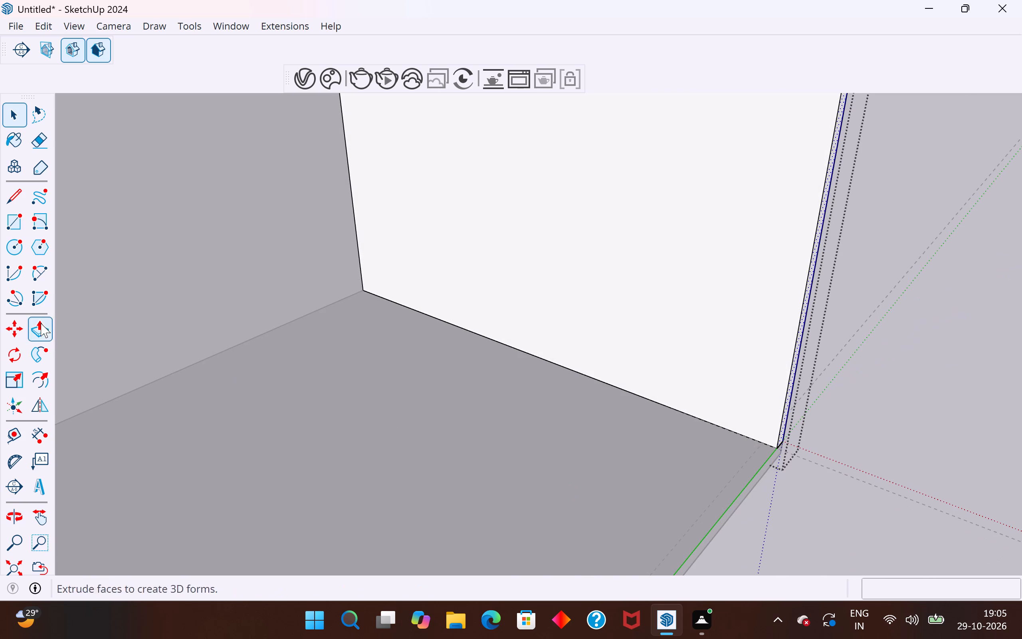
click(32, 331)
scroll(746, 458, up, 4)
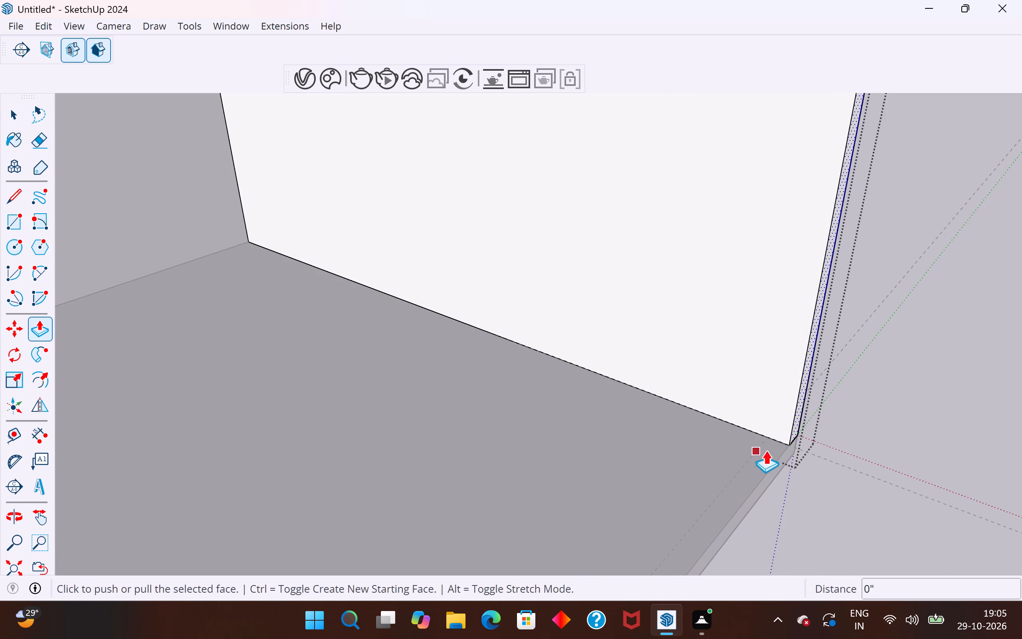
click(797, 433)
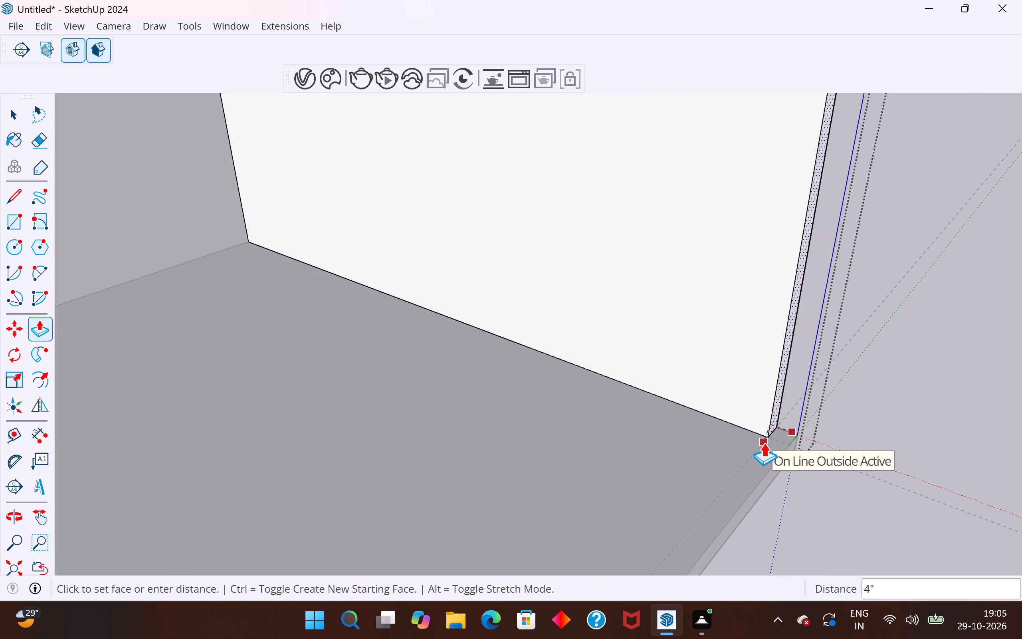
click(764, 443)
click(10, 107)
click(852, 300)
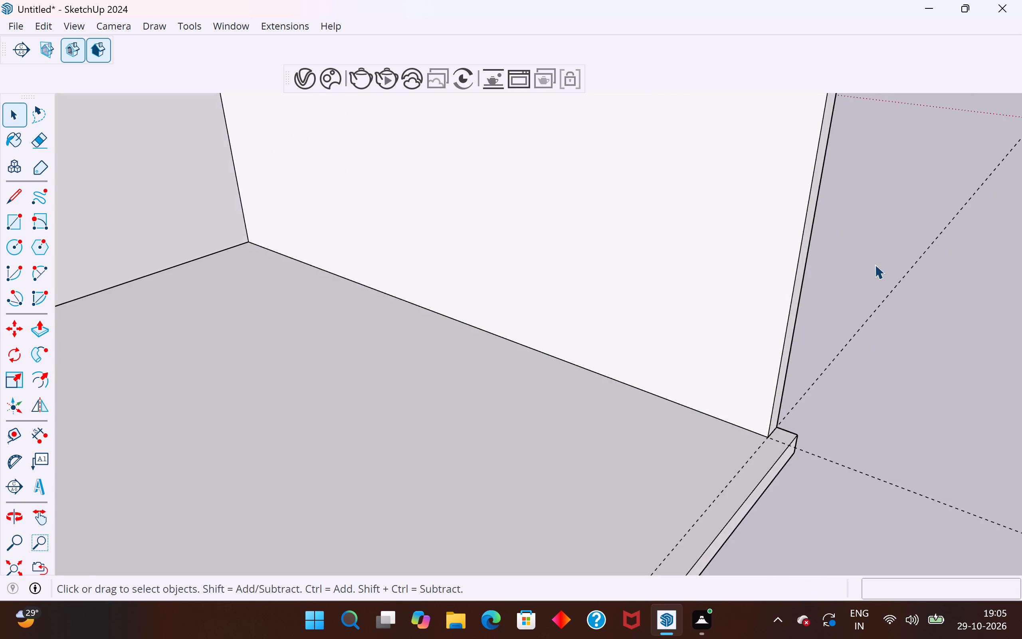
Draw a 4" by 15' rectangle along the slab edge opposite the first wall, from the front wall's end to the far corner.
scroll(875, 264, down, 4)
scroll(862, 214, down, 6)
middle_drag(823, 299, 793, 362)
scroll(804, 310, down, 3)
scroll(873, 357, up, 3)
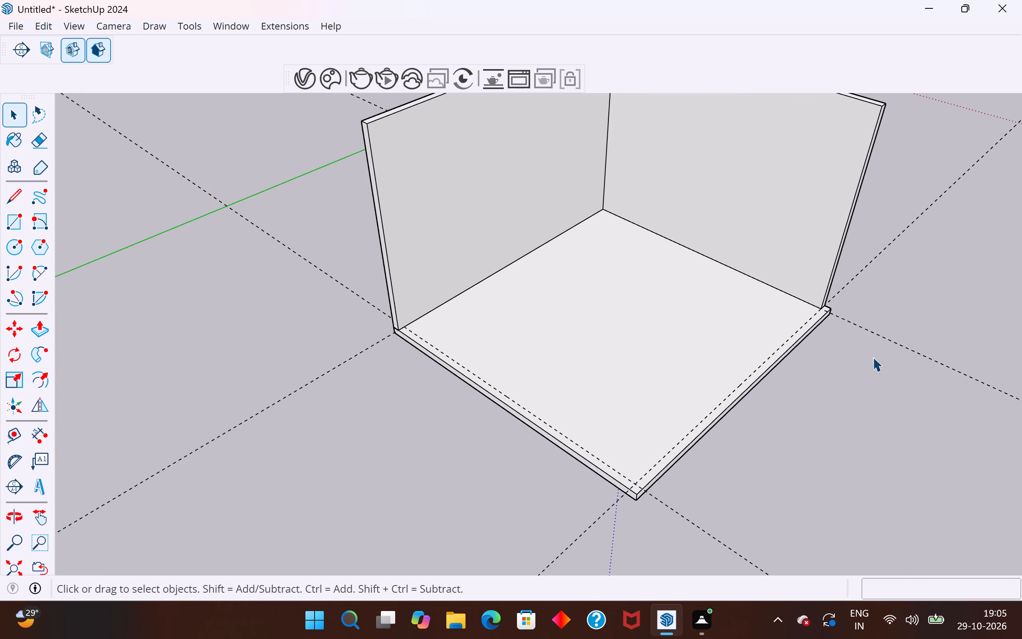
click(10, 219)
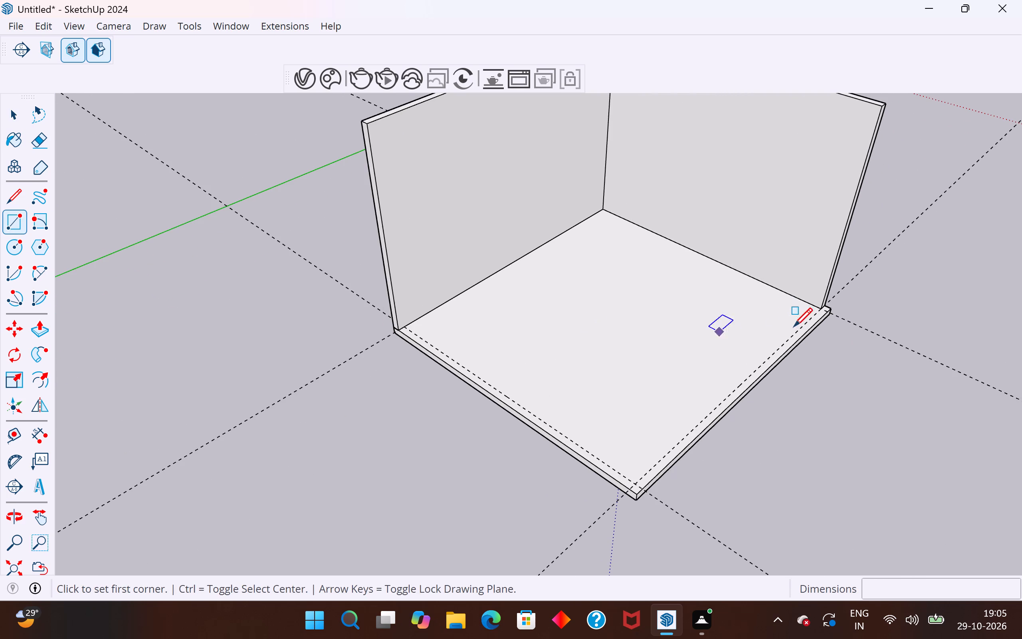
scroll(807, 314, up, 8)
scroll(843, 307, up, 6)
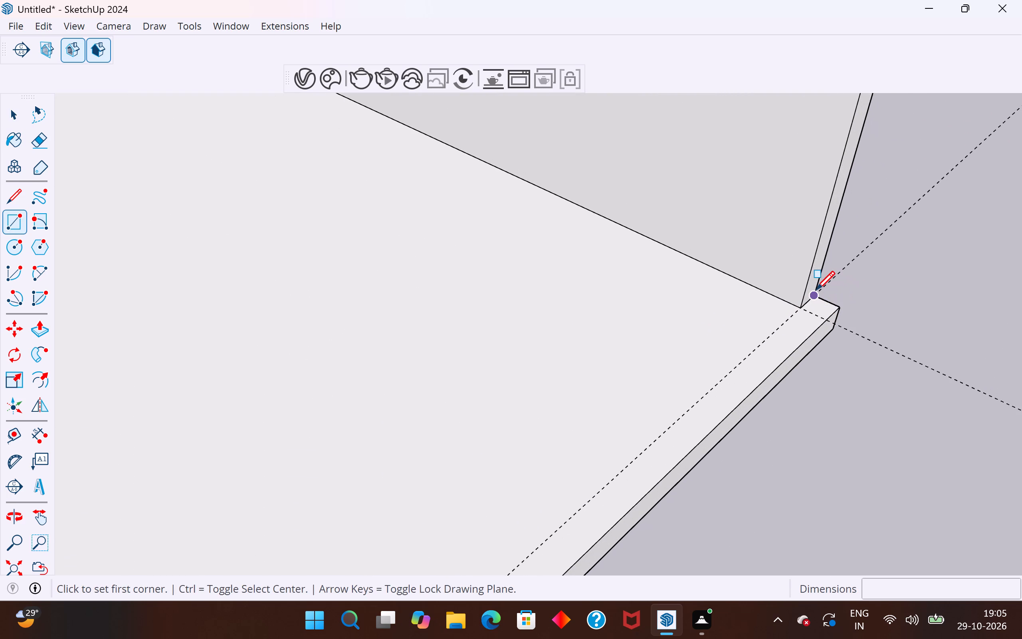
click(816, 292)
scroll(816, 292, down, 16)
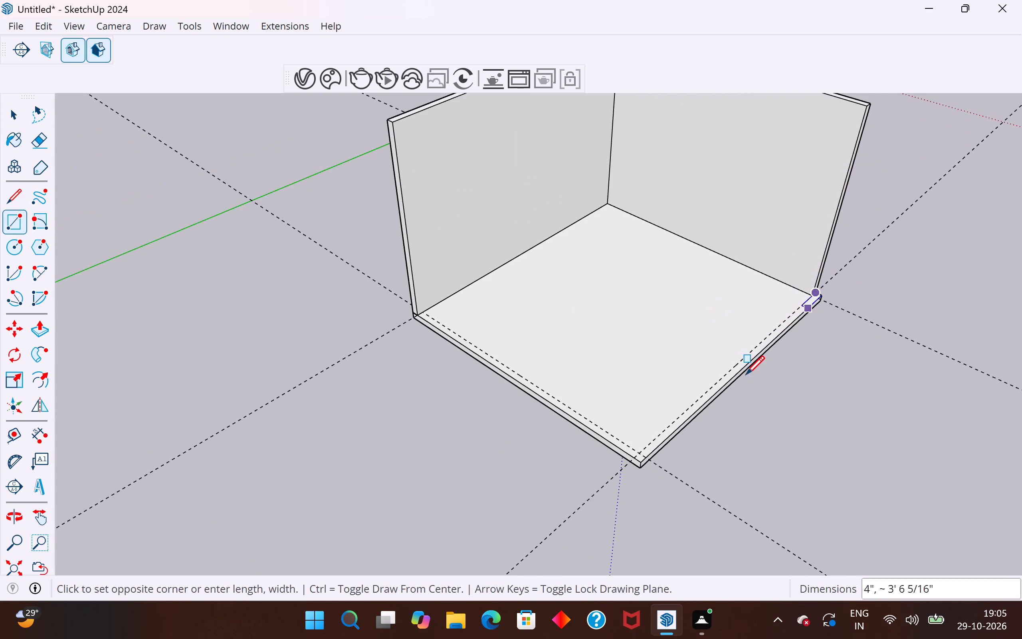
scroll(638, 469, up, 5)
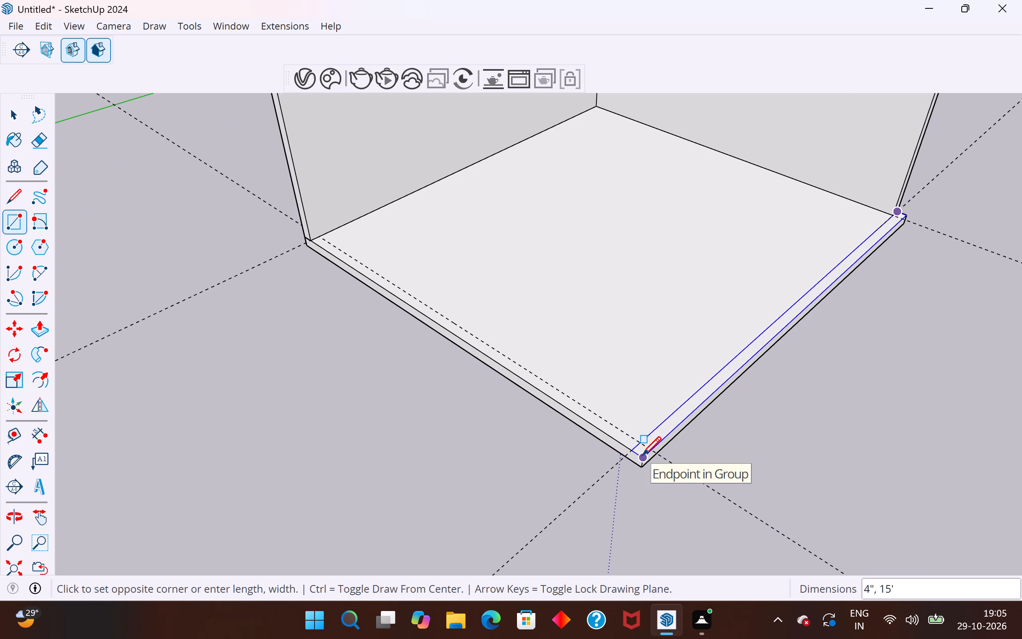
click(642, 455)
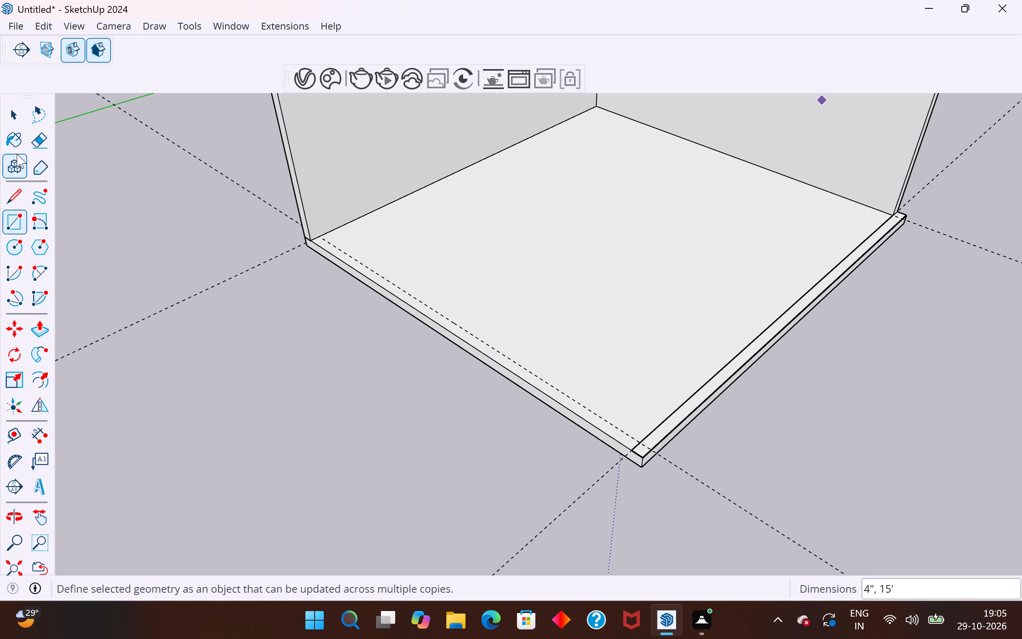
click(8, 118)
Push/Pull the new 15' strip up 10', level with the top of the front wall.
click(41, 330)
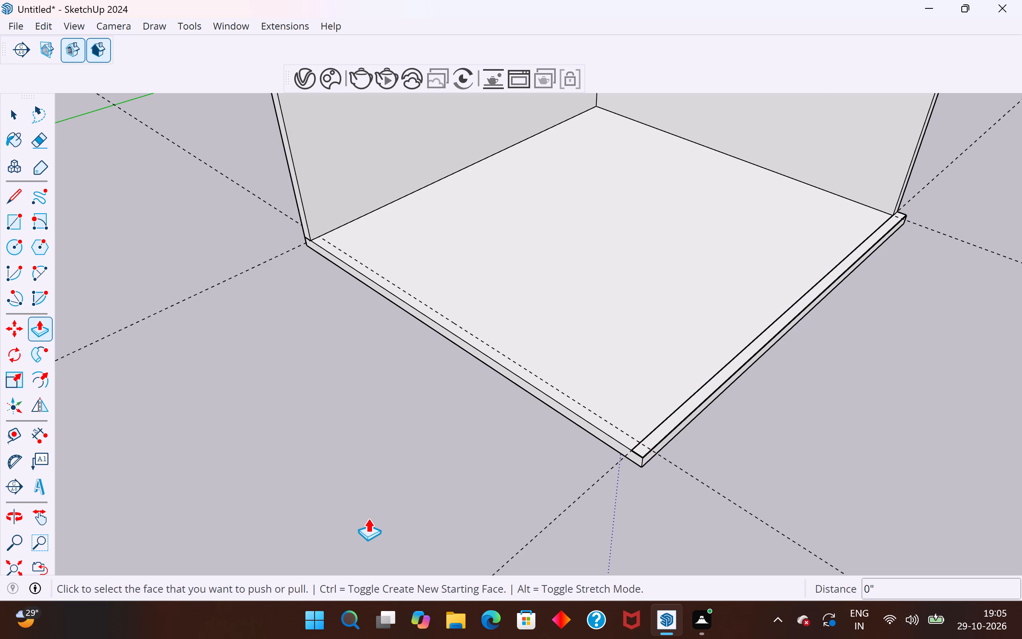
scroll(368, 518, down, 10)
middle_drag(689, 445, 595, 505)
scroll(599, 362, up, 9)
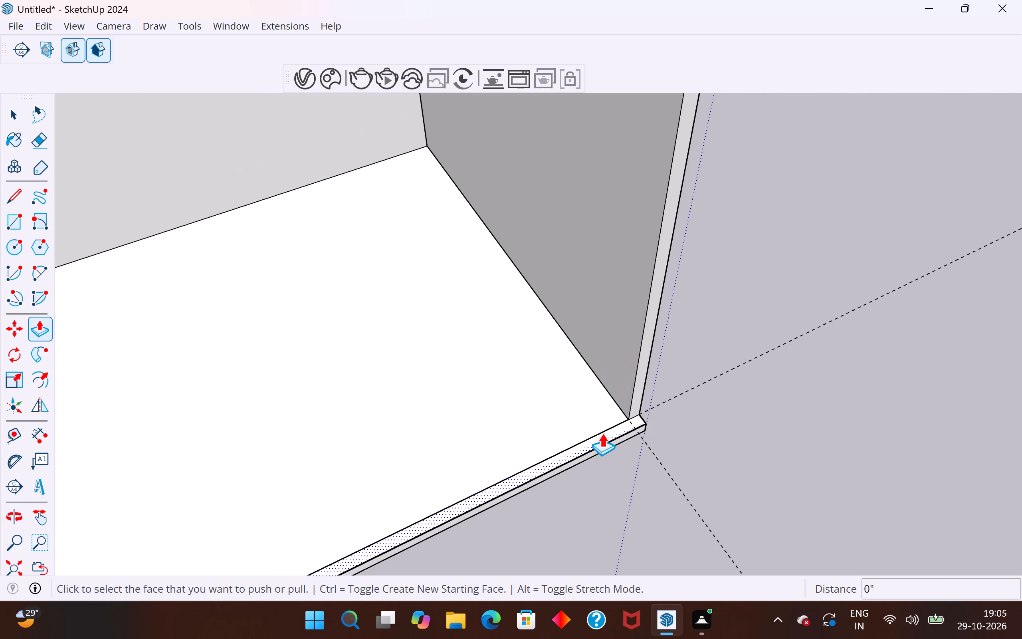
click(594, 437)
scroll(594, 437, down, 5)
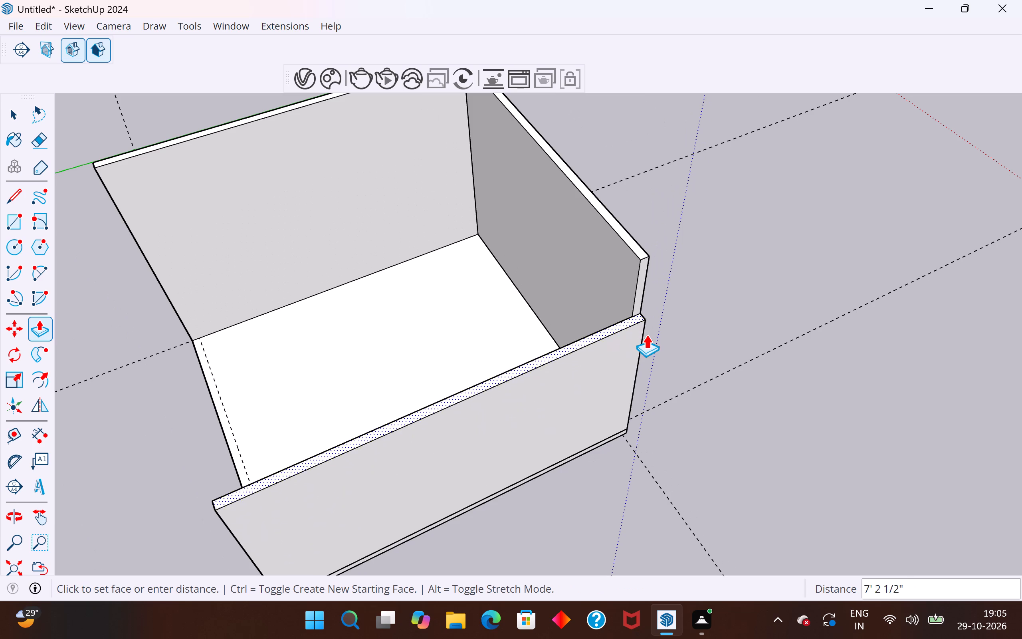
middle_drag(646, 334, 391, 347)
click(584, 311)
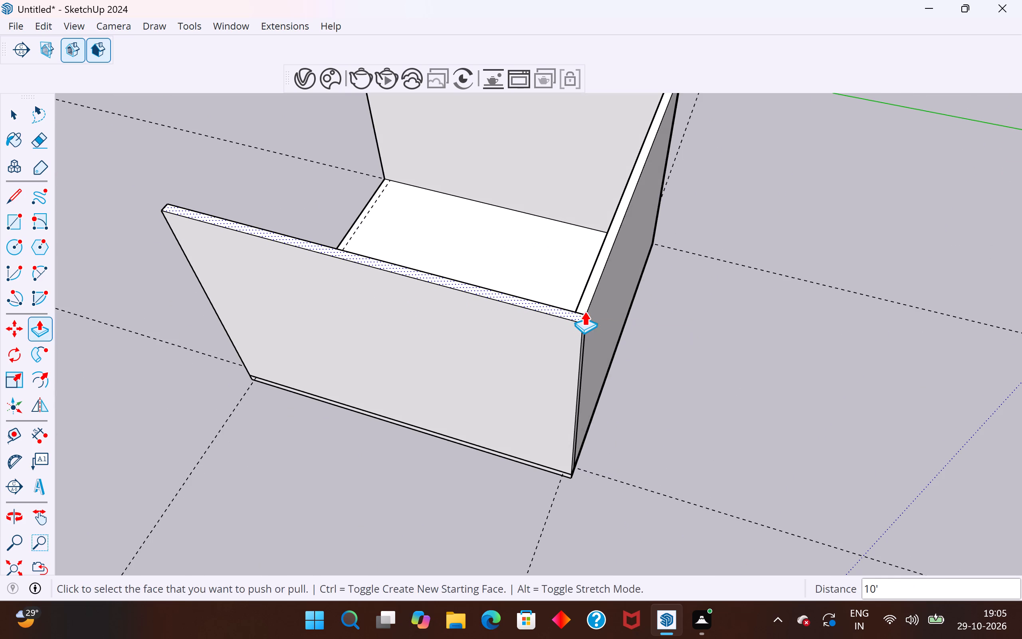
Make the entire third wall, opposite the first wall, a group.
click(19, 117)
triple_click(248, 258)
right_click(248, 258)
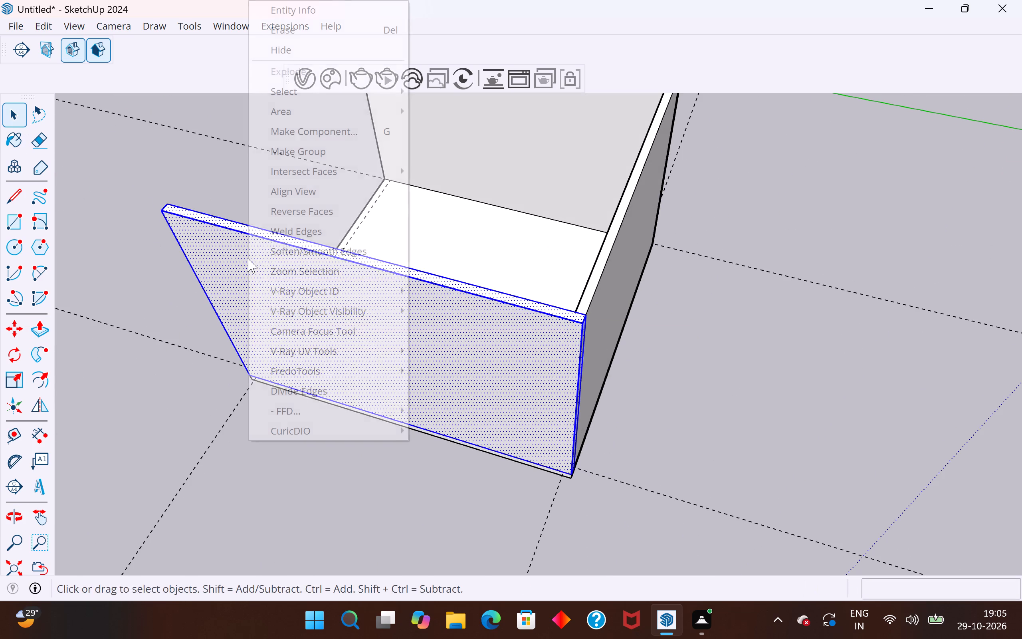
click(289, 154)
click(186, 176)
scroll(222, 333, down, 4)
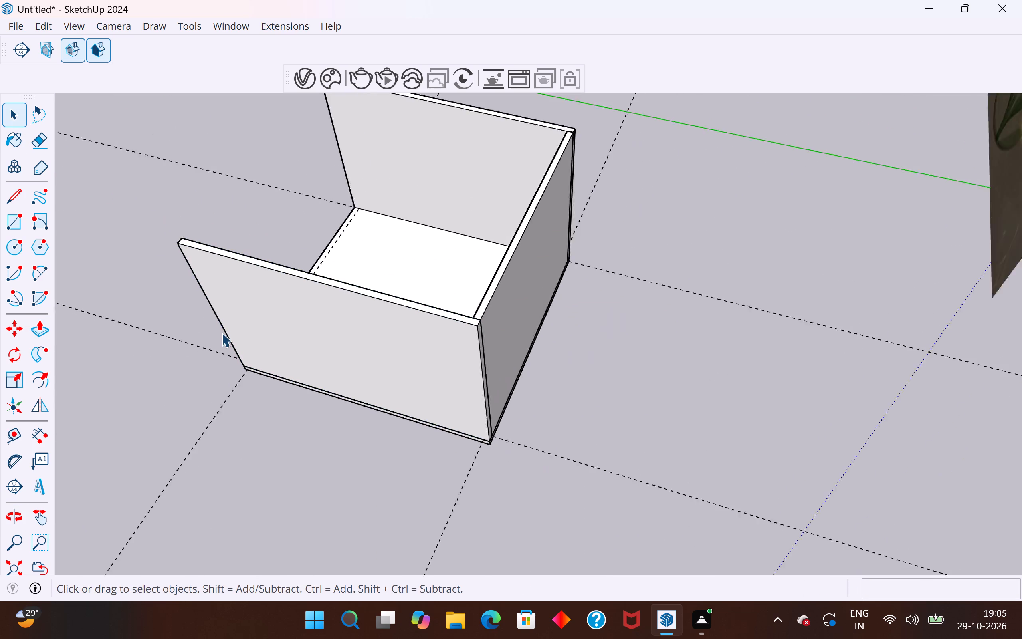
Examine the grouped floor and three walls from several angles alongside the bedroom reference image.
scroll(222, 333, down, 2)
middle_drag(325, 418, 609, 429)
middle_drag(553, 423, 761, 371)
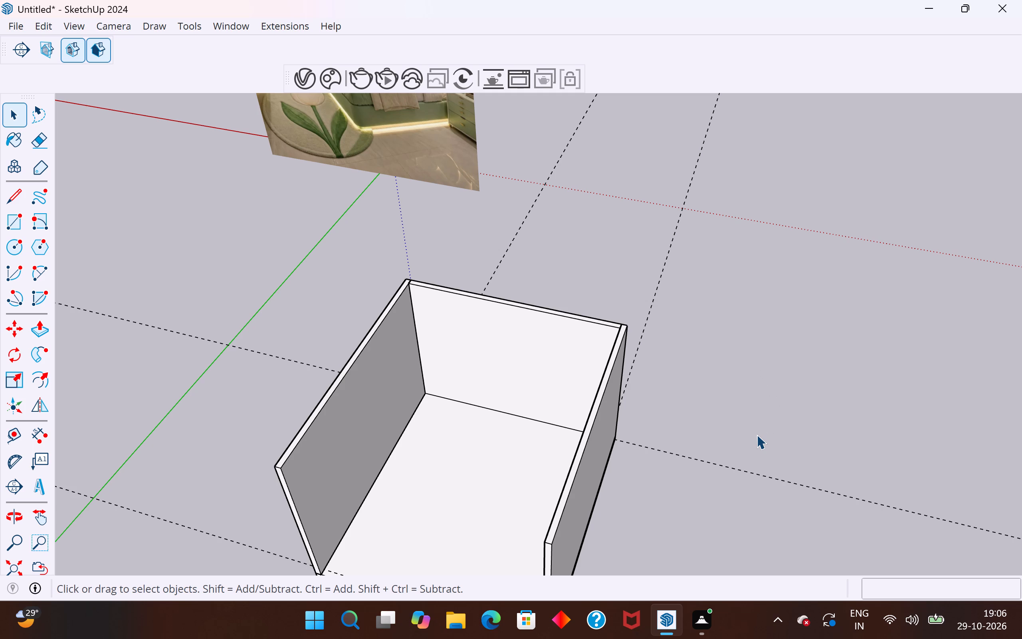
scroll(733, 340, down, 2)
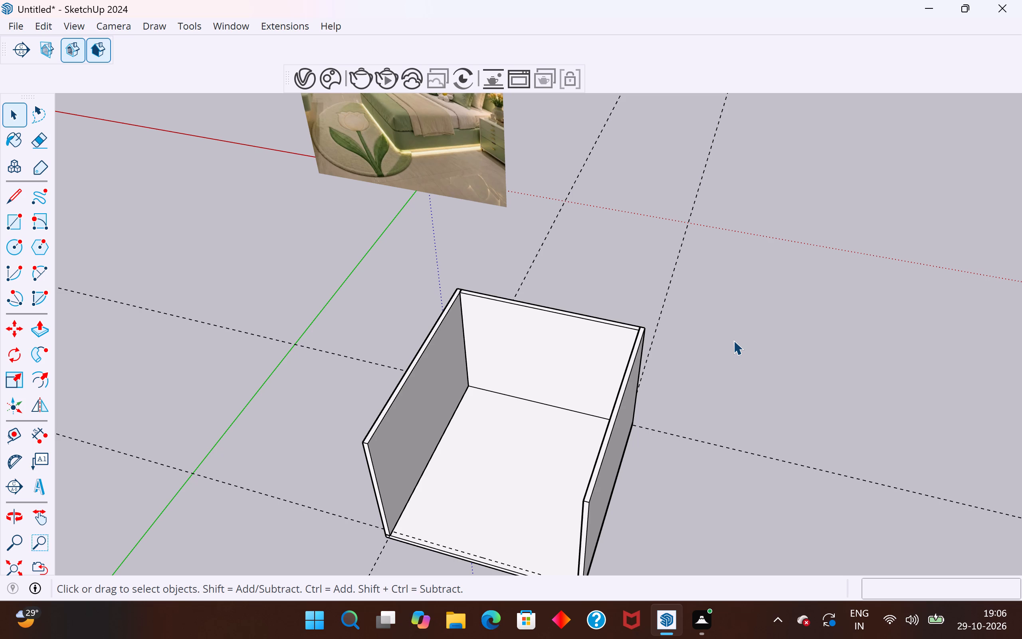
scroll(454, 333, down, 4)
middle_drag(502, 331, 577, 278)
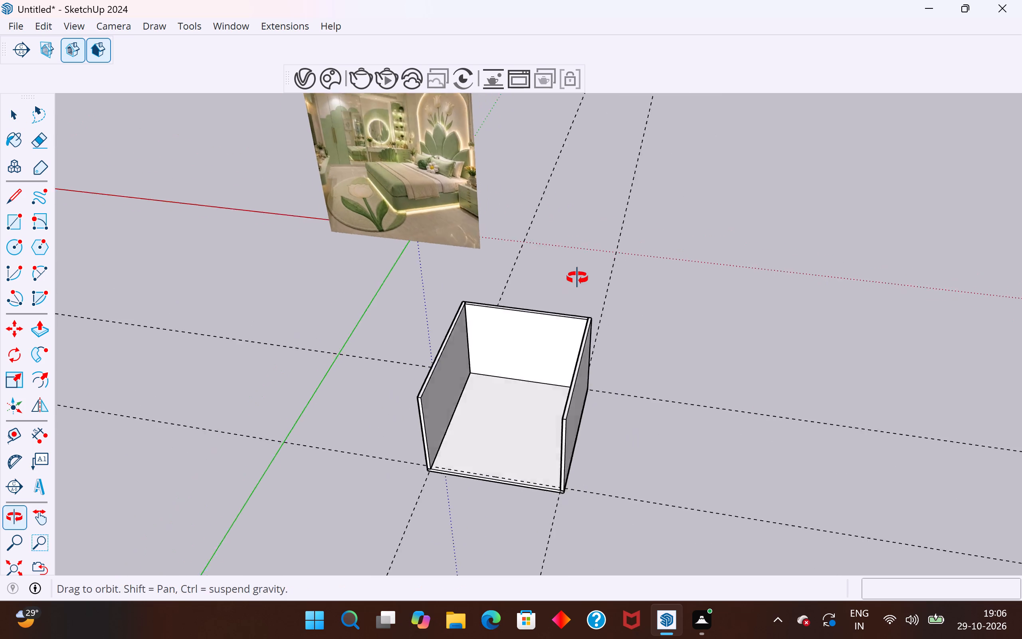
middle_drag(577, 278, 588, 265)
scroll(618, 241, down, 3)
Show the Default Tray as a floating window, resized and placed beside the room model.
click(240, 29)
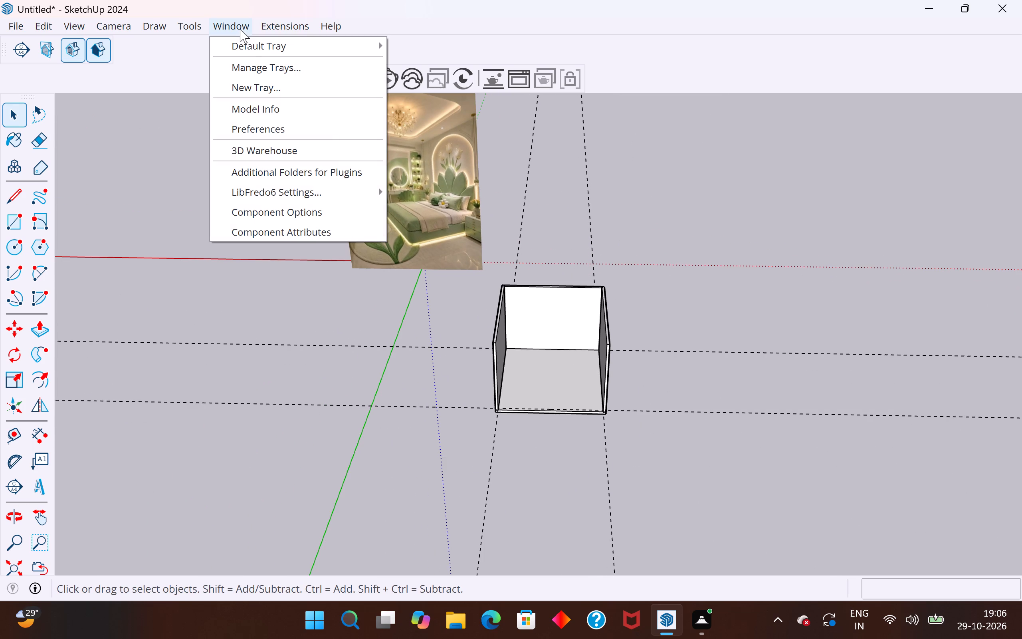
click(257, 42)
click(432, 51)
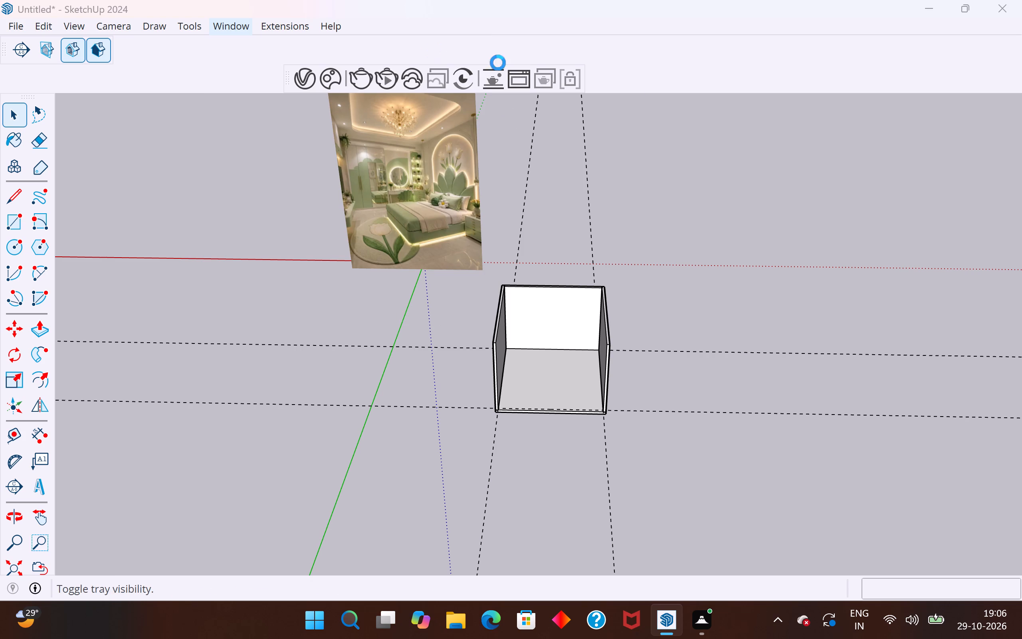
scroll(854, 465, down, 5)
scroll(820, 454, down, 3)
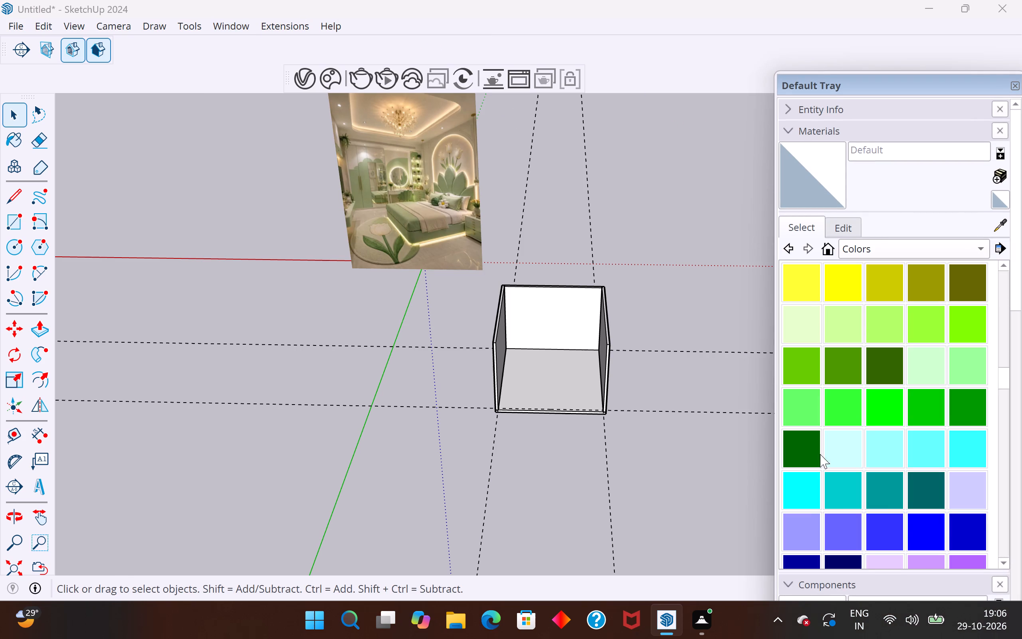
click(791, 585)
click(789, 584)
drag(925, 72, 932, 160)
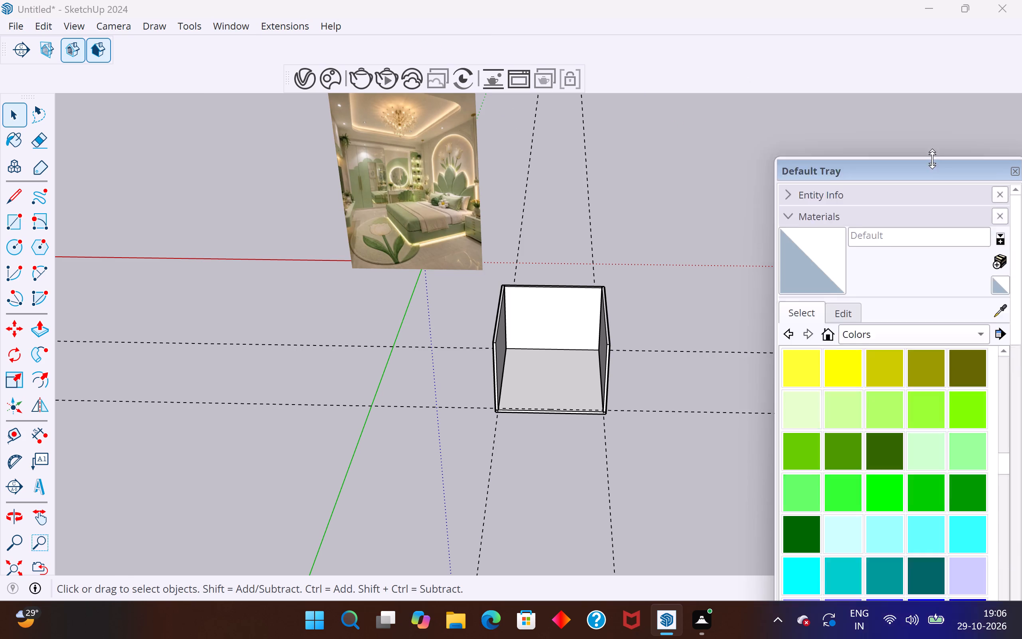
drag(932, 160, 932, 394)
drag(926, 401, 845, 83)
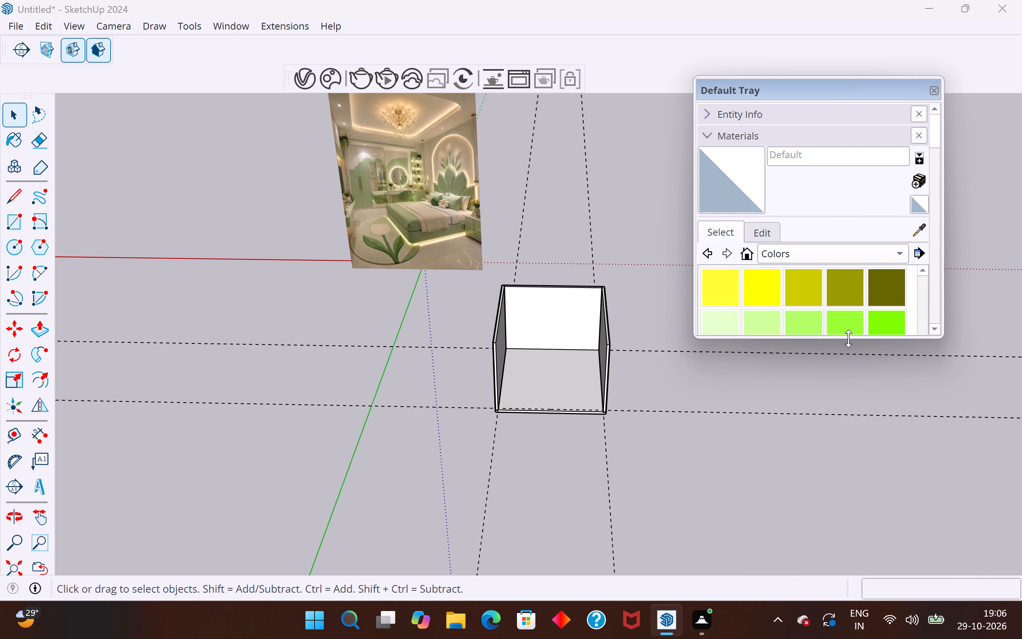
drag(848, 338, 861, 468)
Collapse the Materials section of the Default Tray and expand the Tags section.
scroll(860, 390, down, 20)
scroll(860, 390, down, 5)
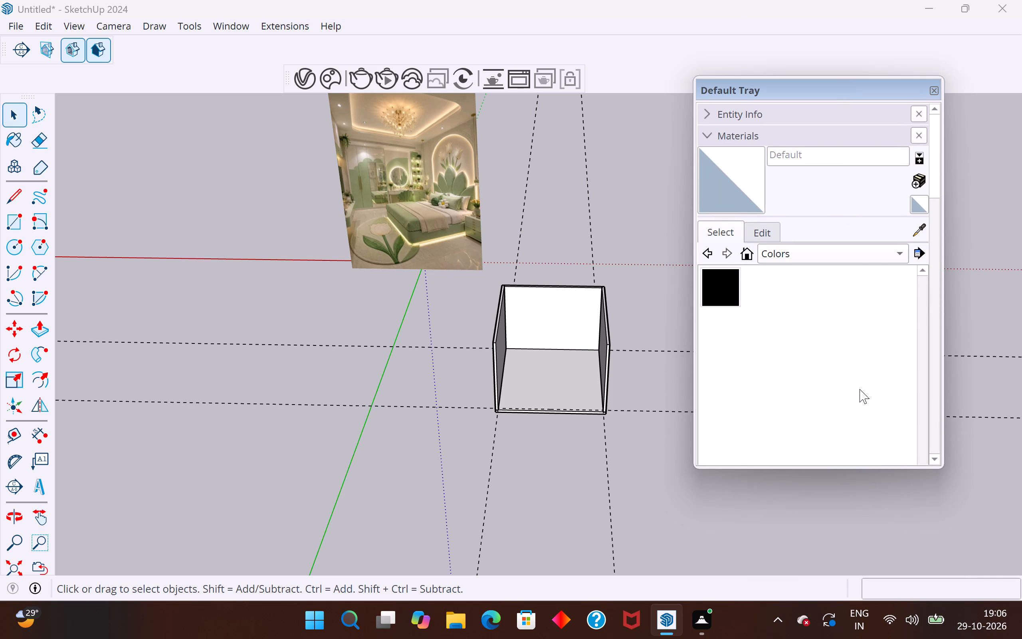
scroll(860, 389, up, 10)
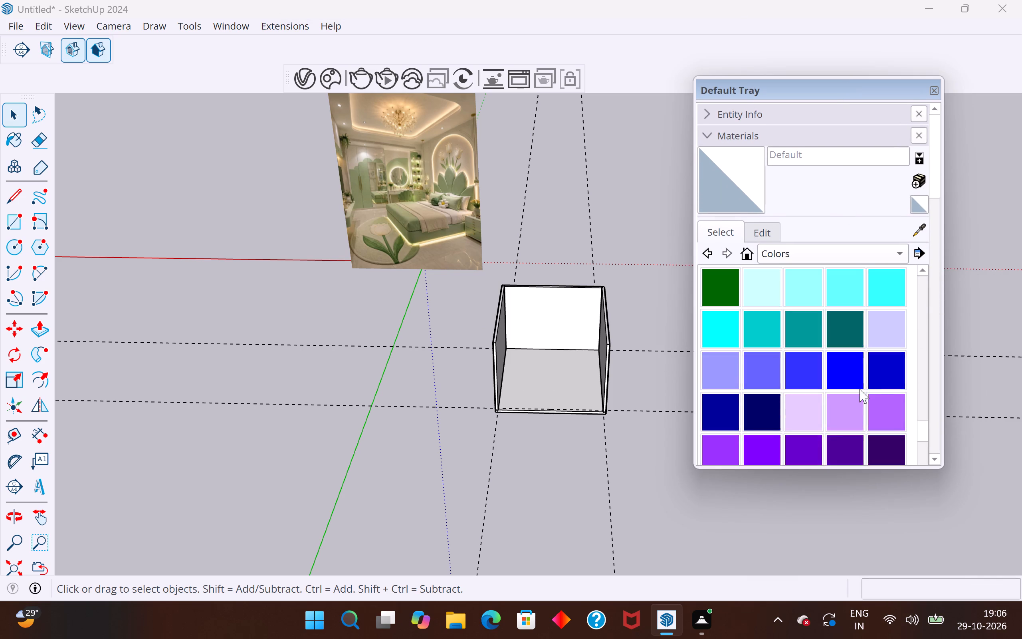
scroll(861, 375, up, 5)
scroll(787, 167, up, 4)
click(707, 107)
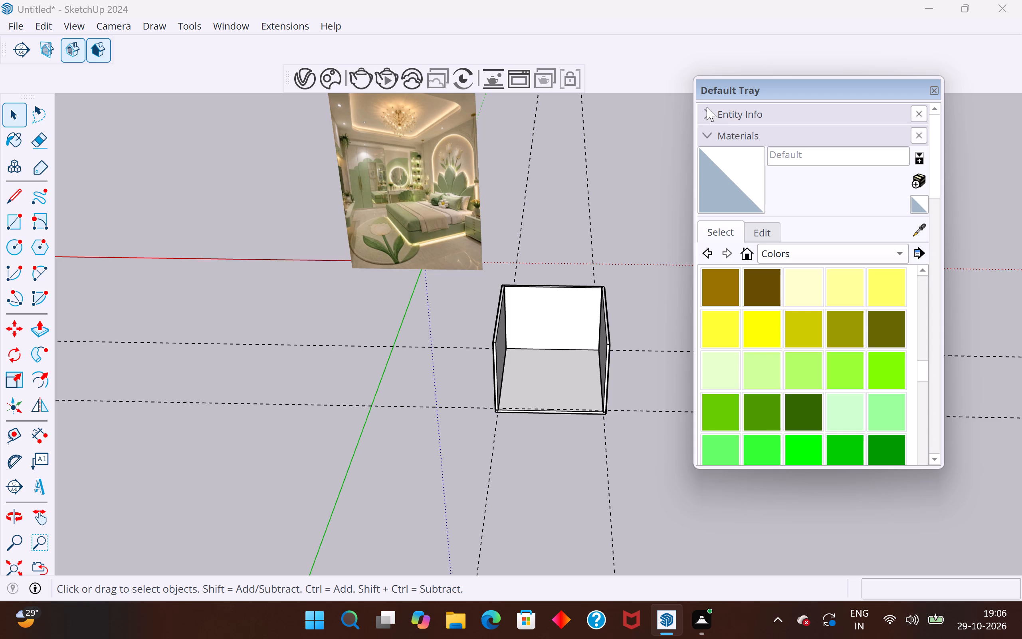
scroll(738, 375, down, 4)
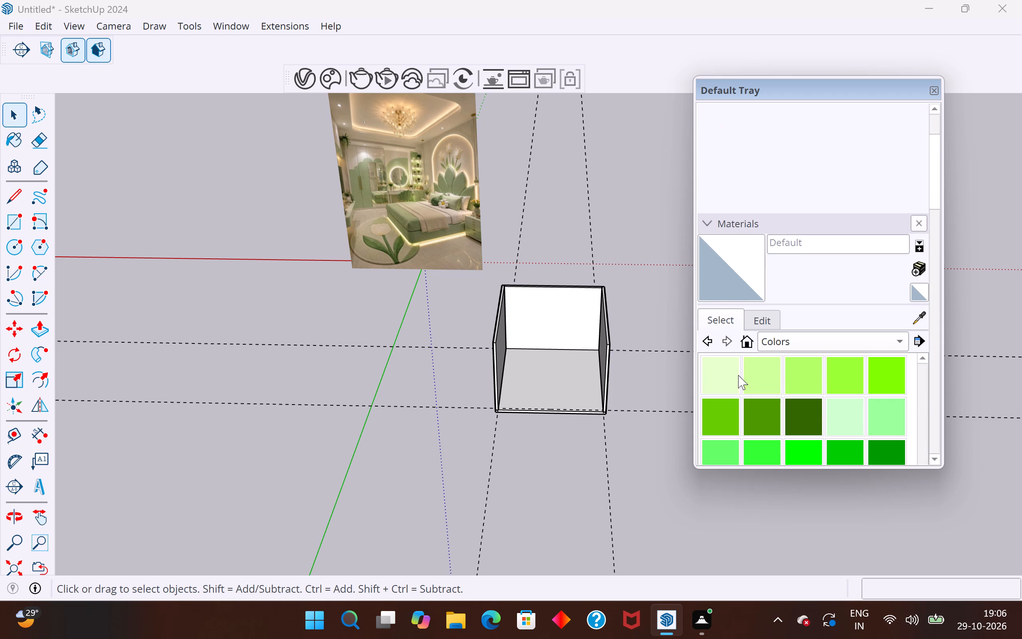
click(711, 220)
scroll(766, 351, down, 3)
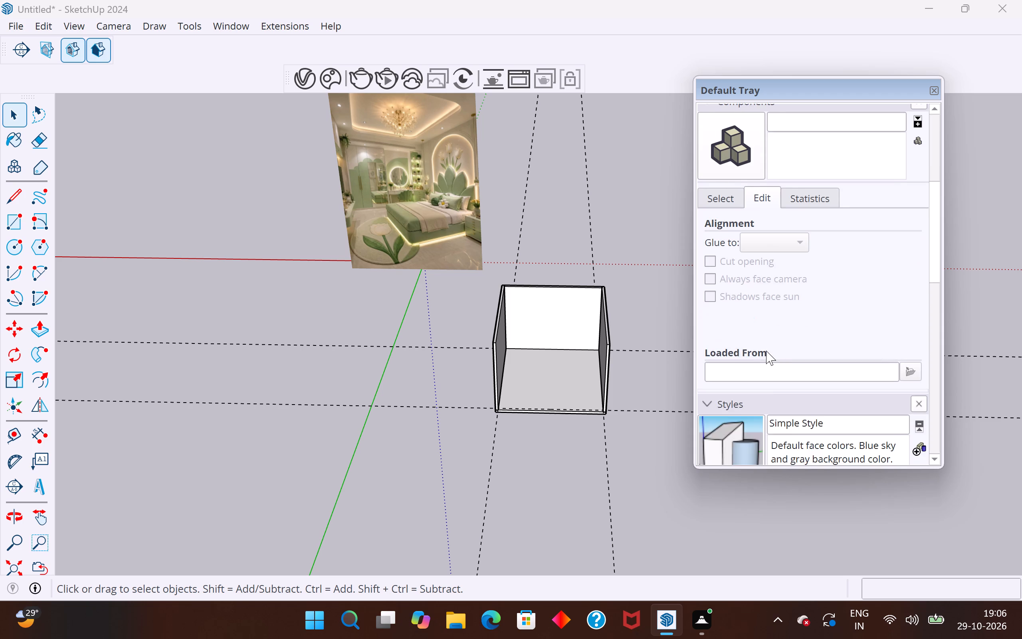
scroll(766, 351, down, 16)
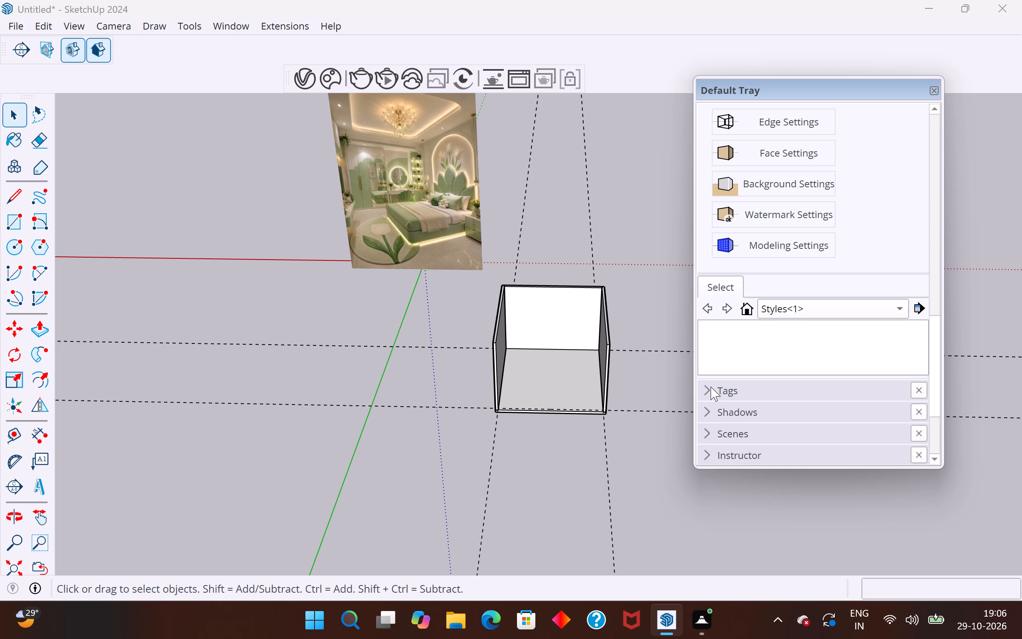
click(711, 387)
scroll(822, 387, down, 3)
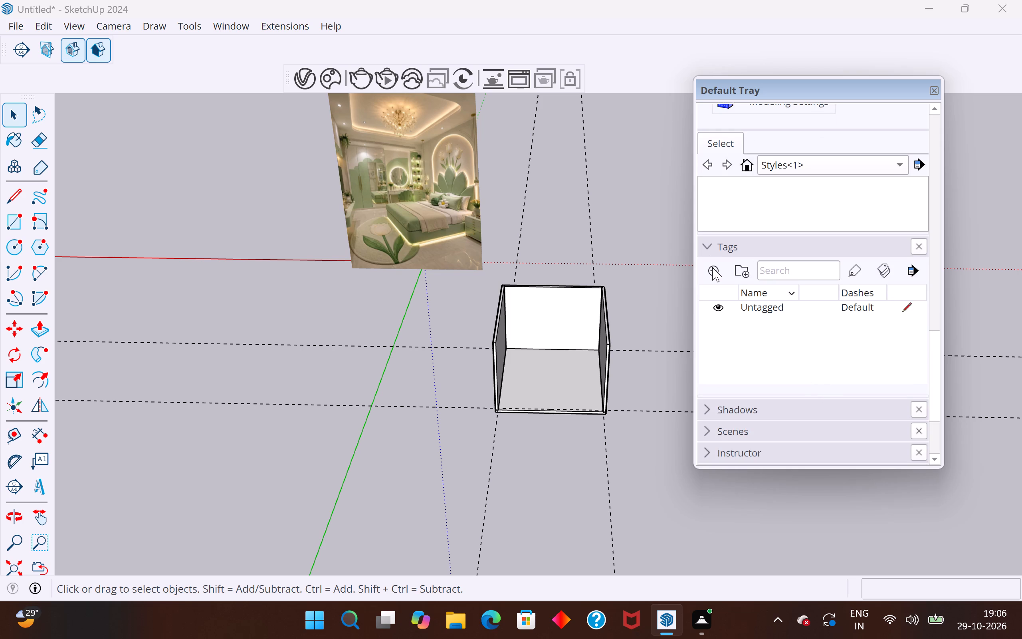
Add a new tag named FLOOR.
click(712, 268)
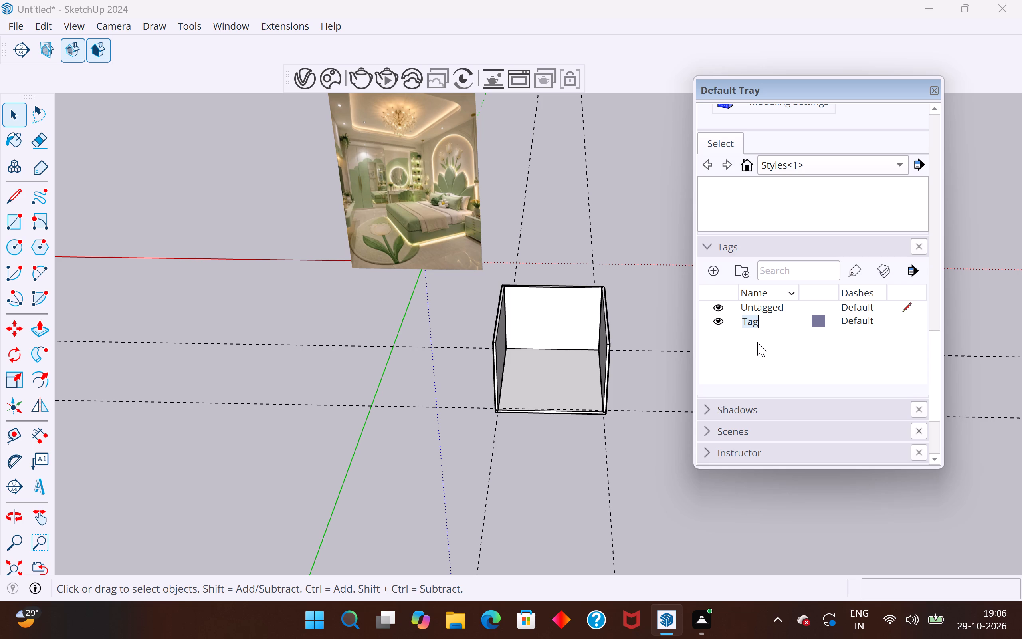
key(BackSpace)
key(BackSpace)
key(BackSpace)
text(FLOOR)
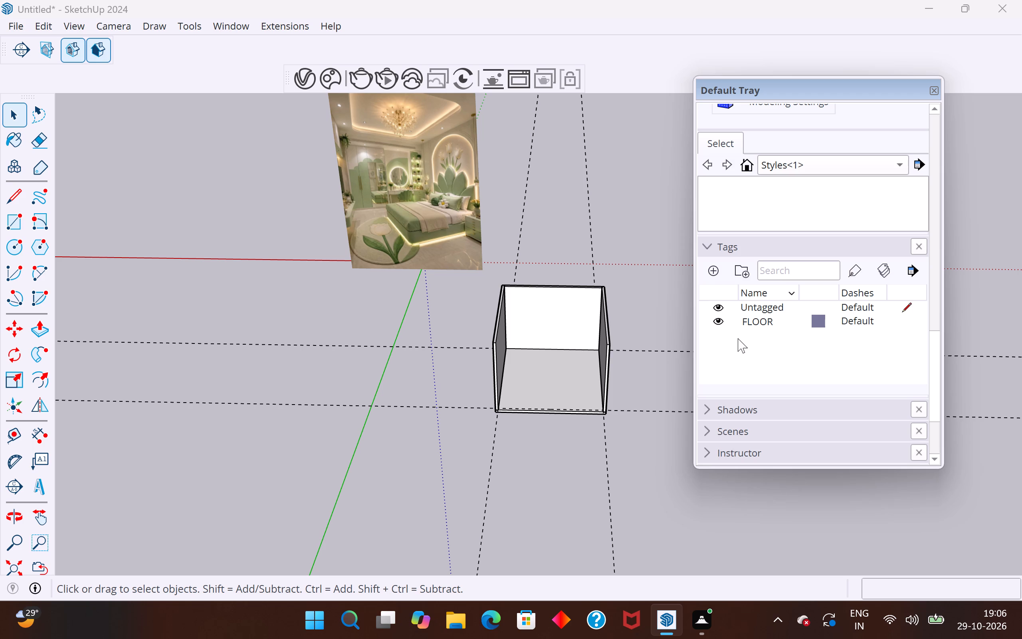
Add a new tag named ROOF.
click(712, 272)
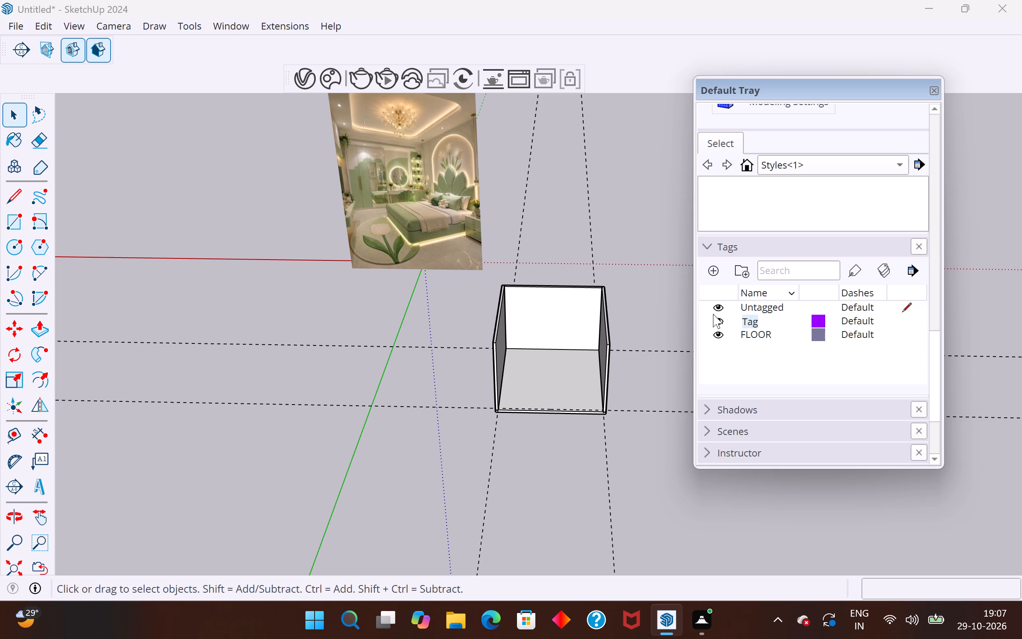
key(BackSpace)
key(BackSpace)
text(ROOF)
click(807, 355)
Add a new tag named WALL1 for the first wall.
click(713, 269)
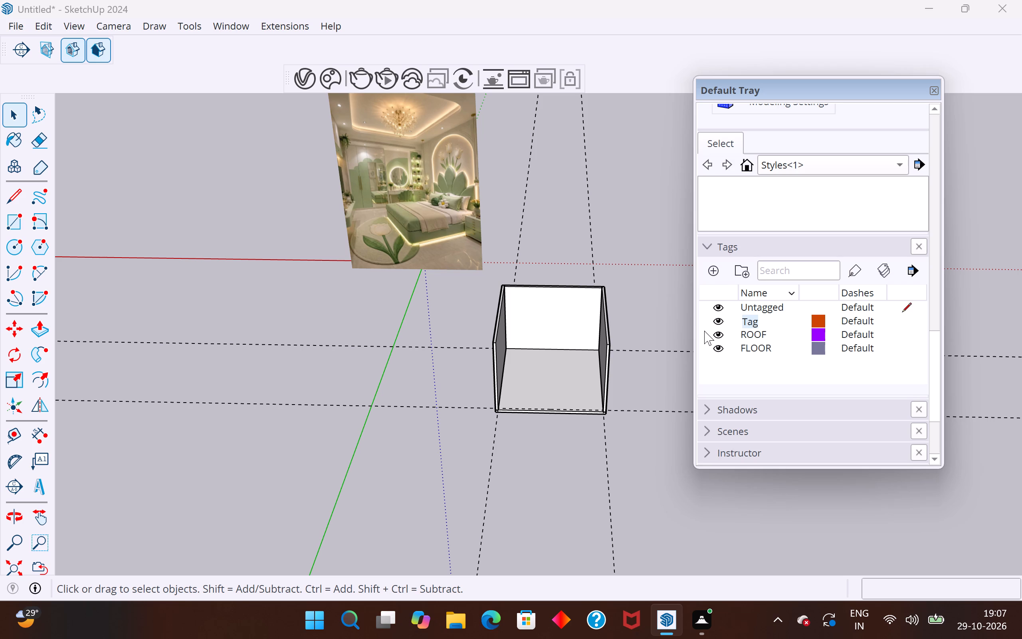
key(BackSpace)
key(BackSpace)
key(BackSpace)
text(WALL)
key(1)
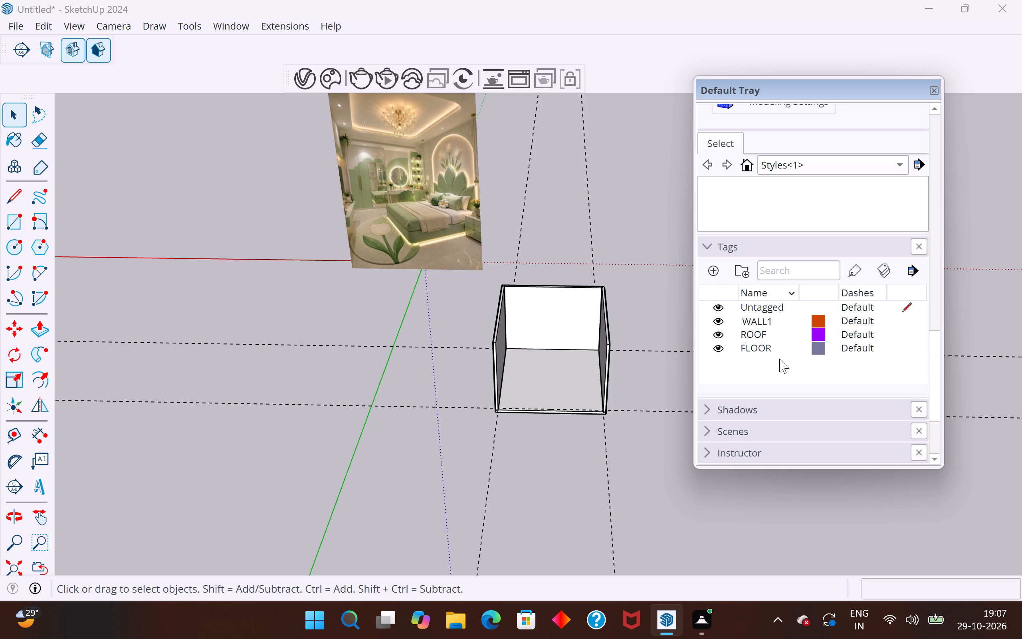
click(779, 361)
Add a new tag named WALL2 for the second wall.
click(714, 272)
key(BackSpace)
key(BackSpace)
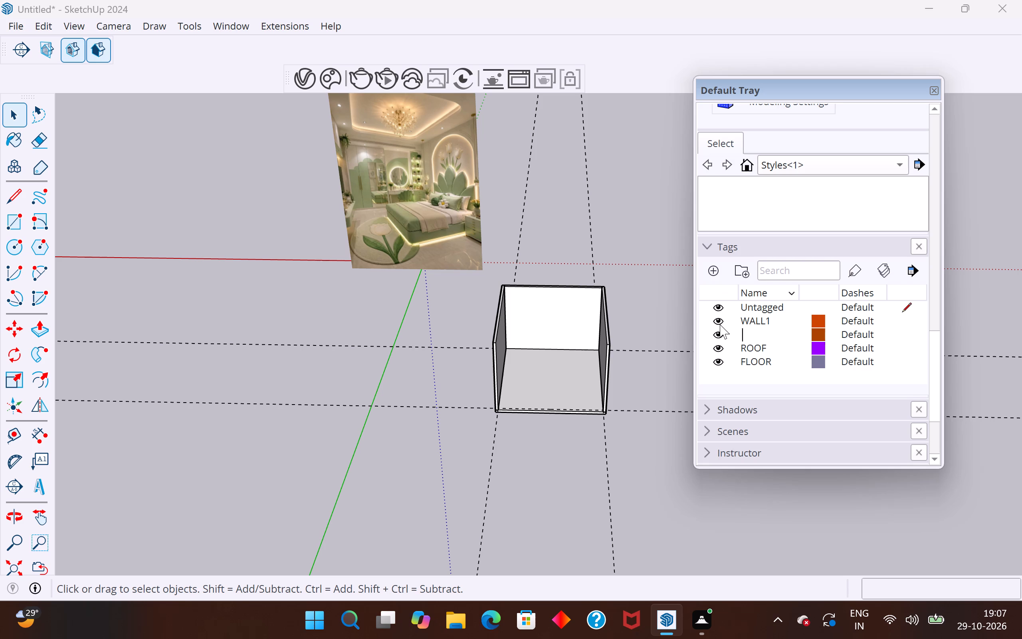
text(WALL)
key(2)
click(764, 377)
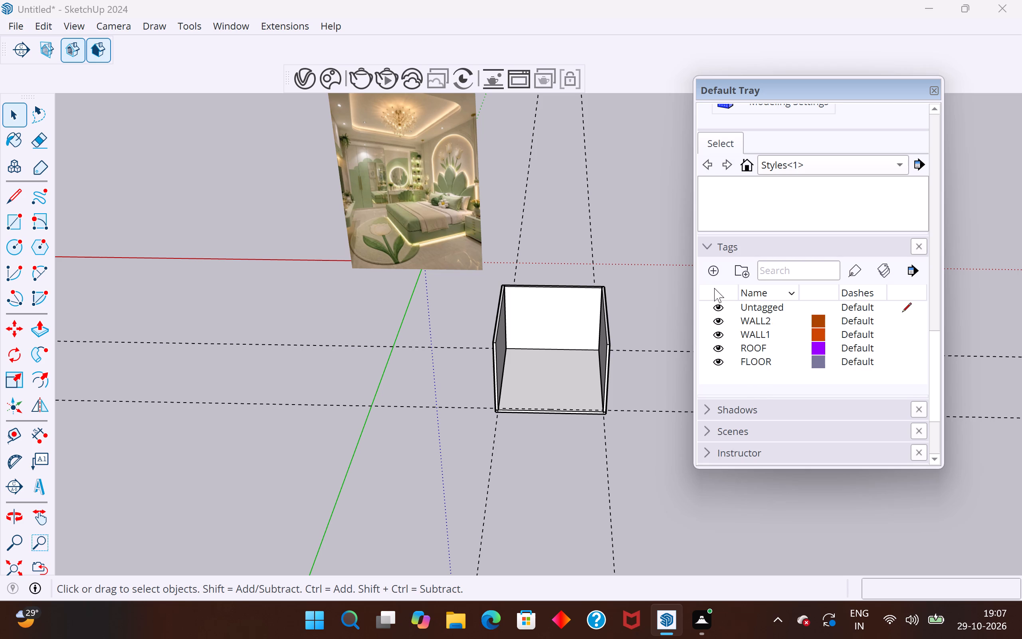
Add a new tag named WALL3 for the third wall.
click(712, 267)
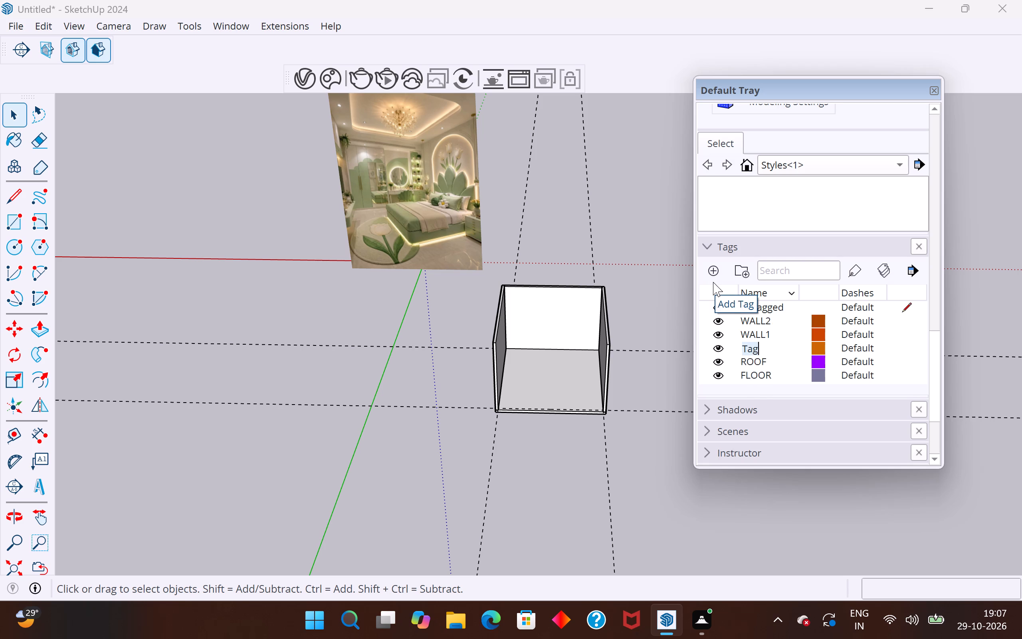
key(BackSpace)
text(WALL)
key(3)
click(913, 362)
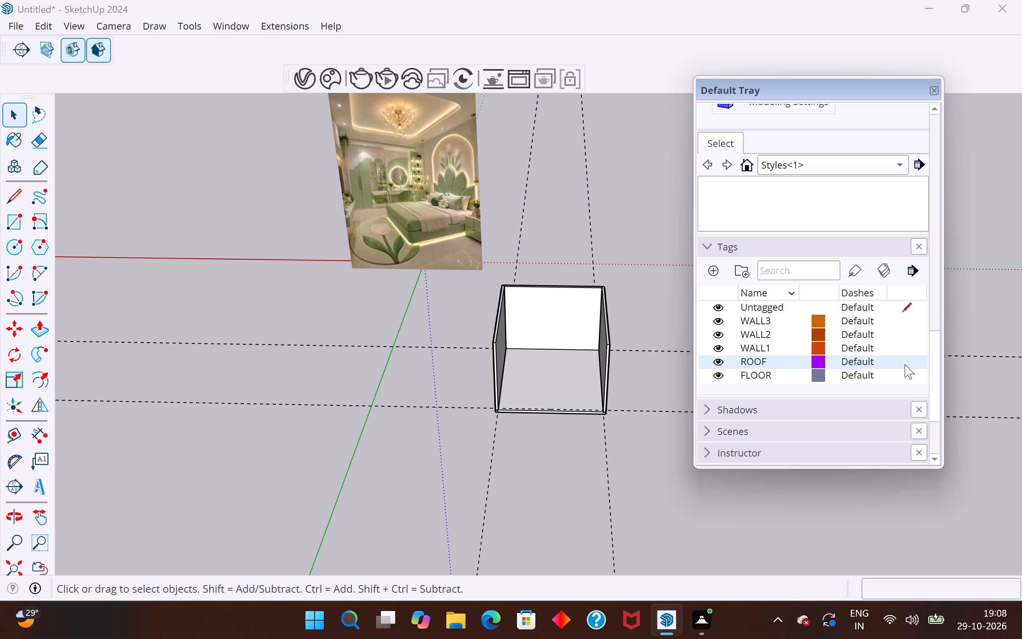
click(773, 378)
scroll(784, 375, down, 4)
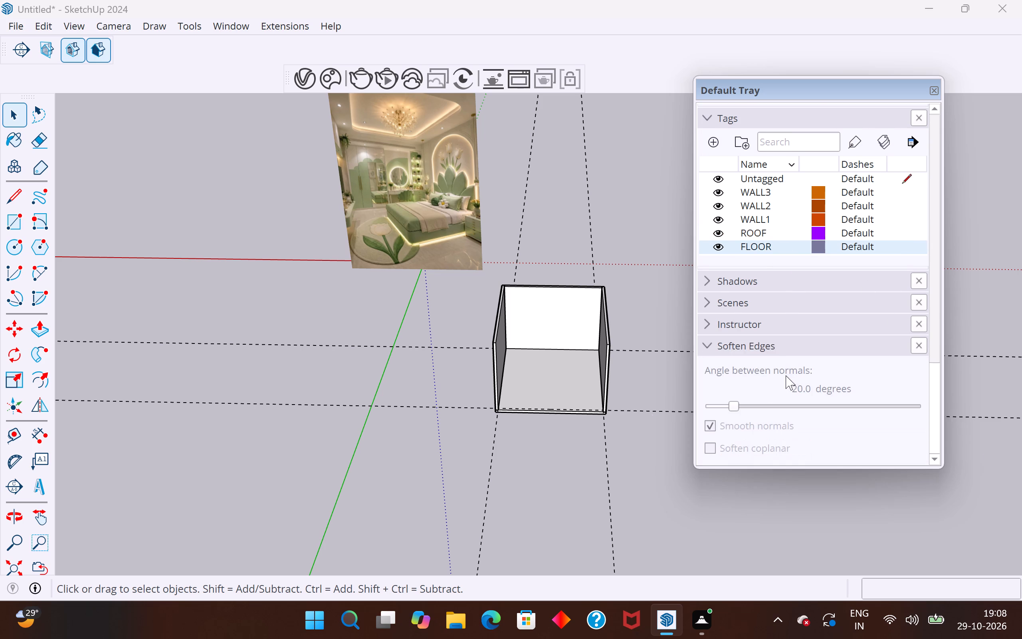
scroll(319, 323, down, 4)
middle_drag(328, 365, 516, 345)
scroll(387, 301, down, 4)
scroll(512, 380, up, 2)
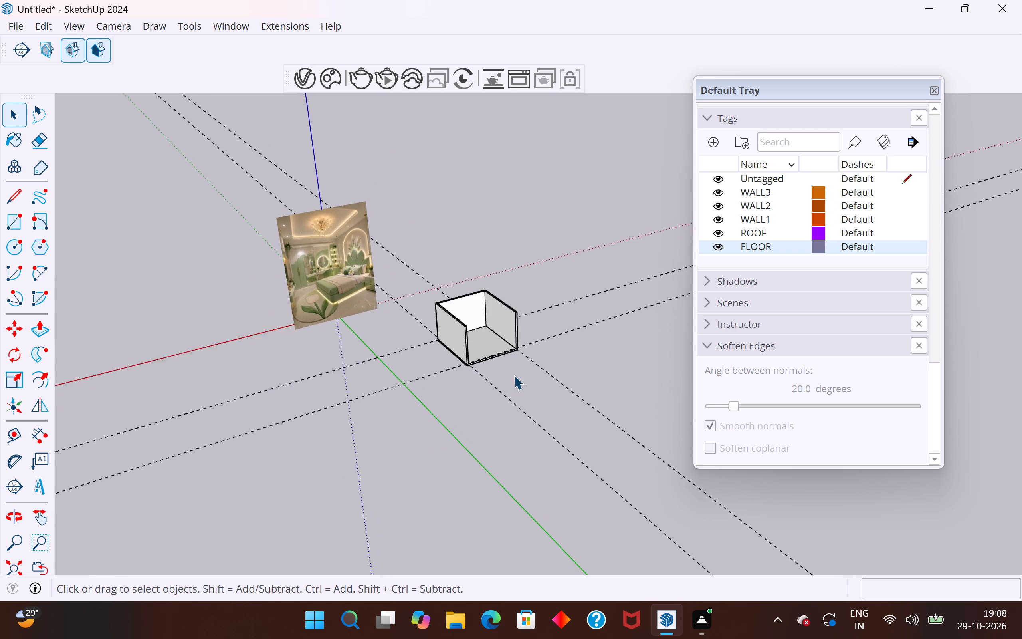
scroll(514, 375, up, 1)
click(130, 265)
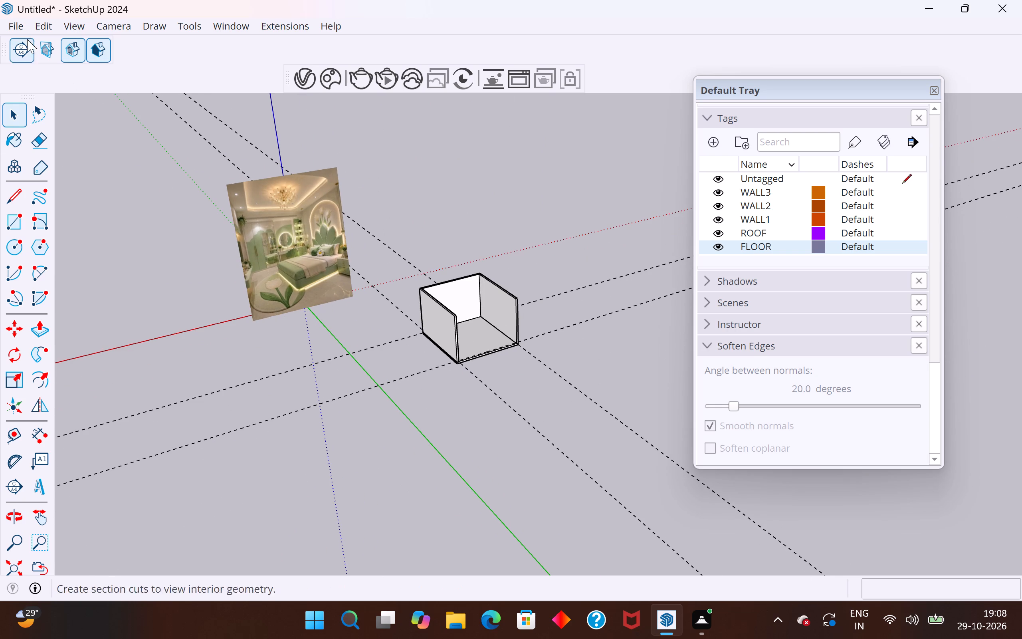
Delete all the guide lines in the model.
click(41, 27)
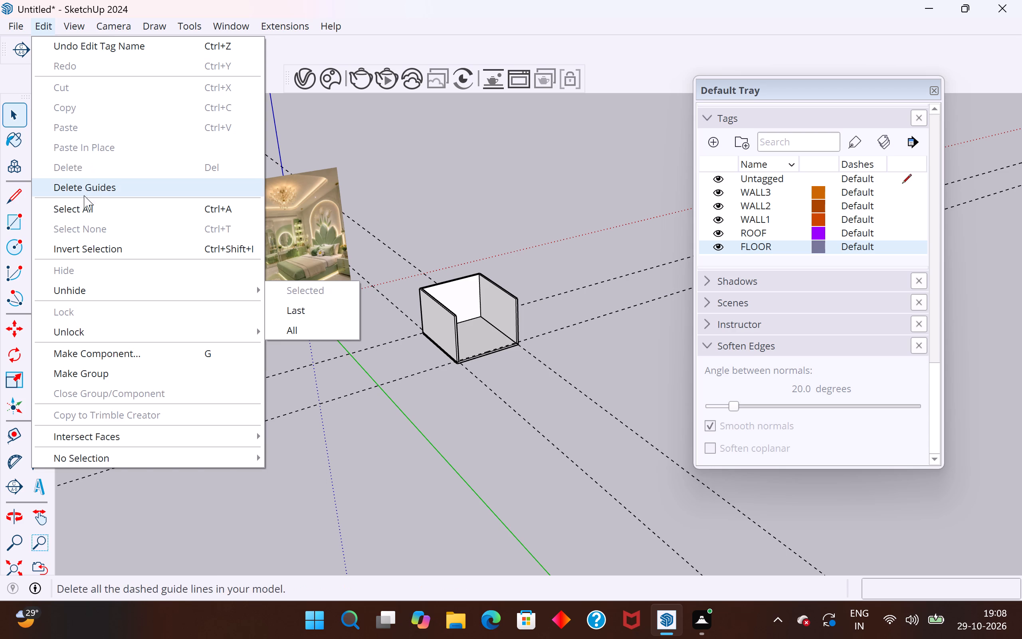
click(91, 185)
Copy the floor slab straight up 10' 4" onto the top of the walls as the roof.
scroll(505, 334, up, 8)
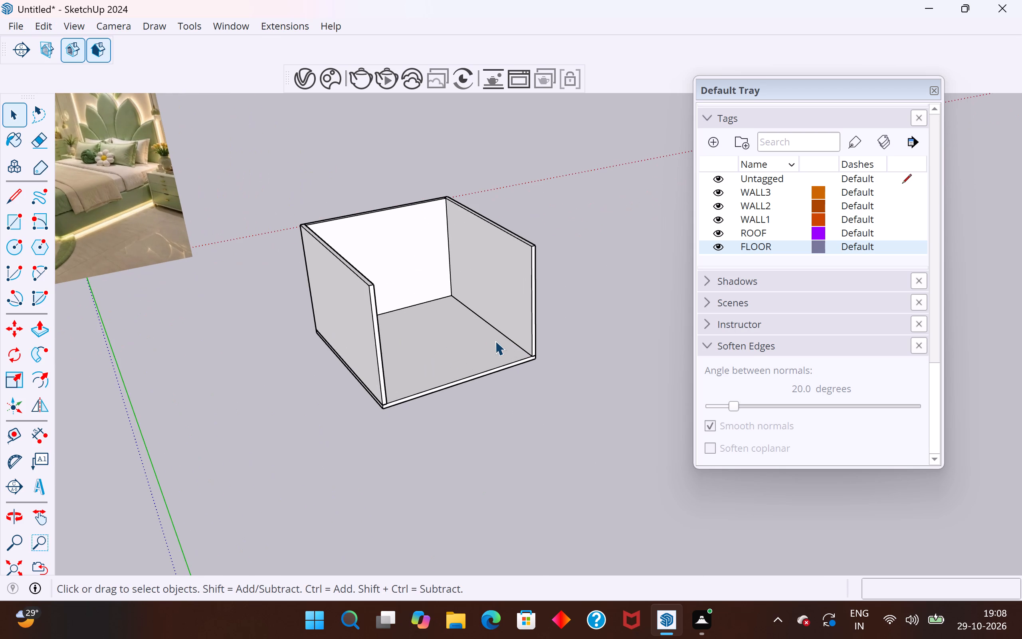
click(492, 343)
key(m)
scroll(392, 411, up, 3)
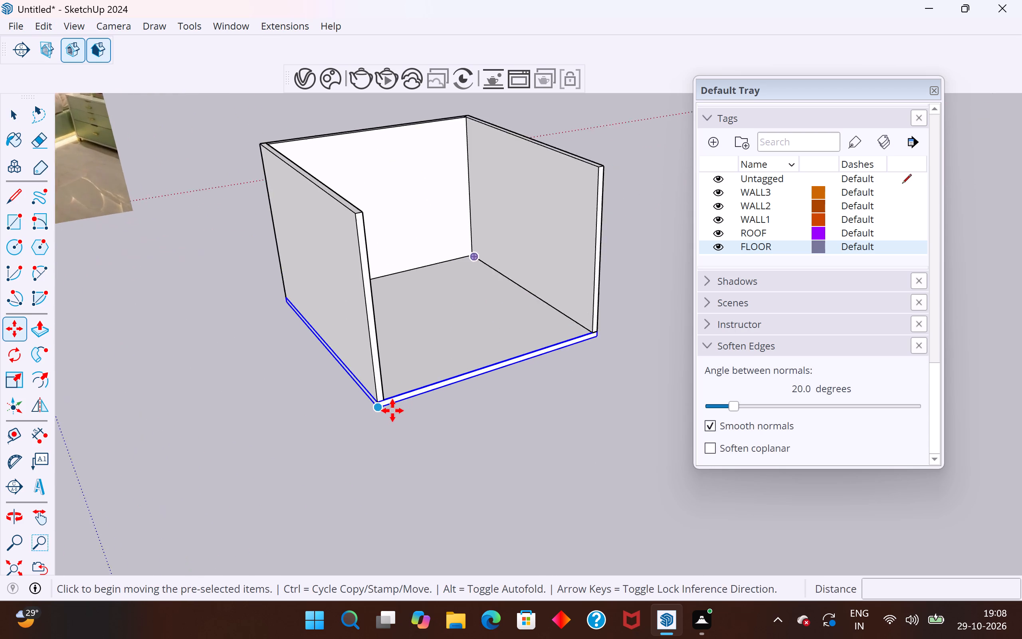
scroll(392, 411, up, 6)
click(378, 411)
scroll(378, 411, down, 5)
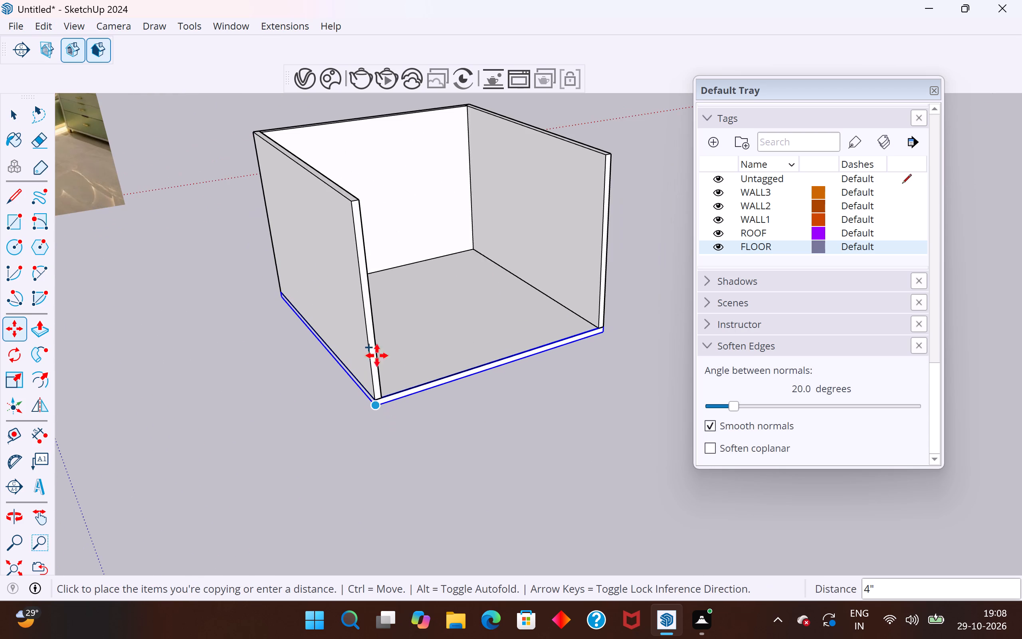
click(355, 205)
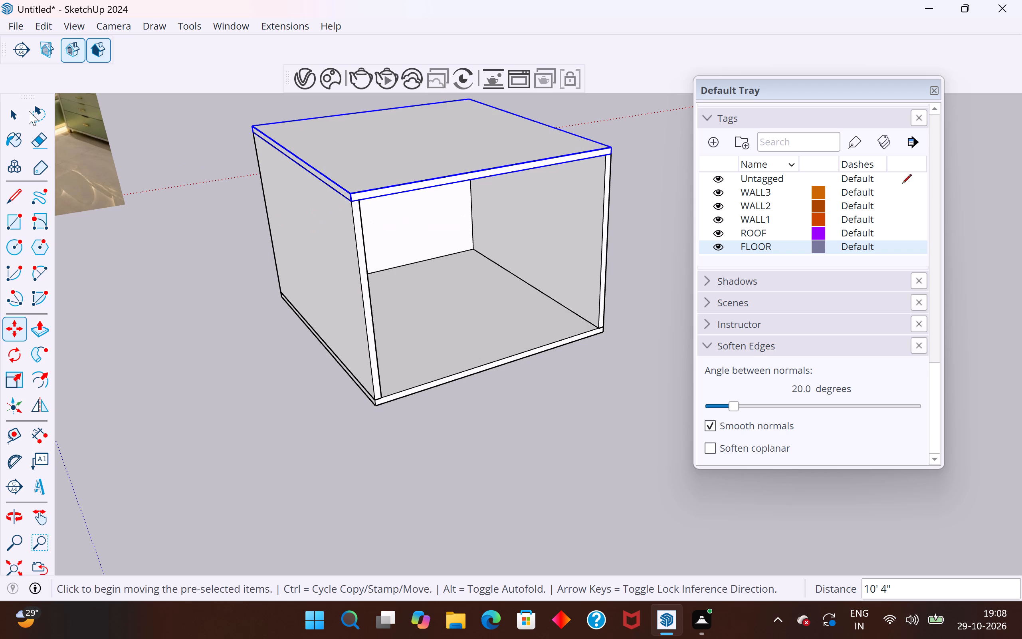
click(16, 114)
click(234, 337)
Assign the FLOOR tag to the floor slab and check it by toggling the tag's visibility.
scroll(302, 435, down, 5)
middle_drag(366, 435, 343, 272)
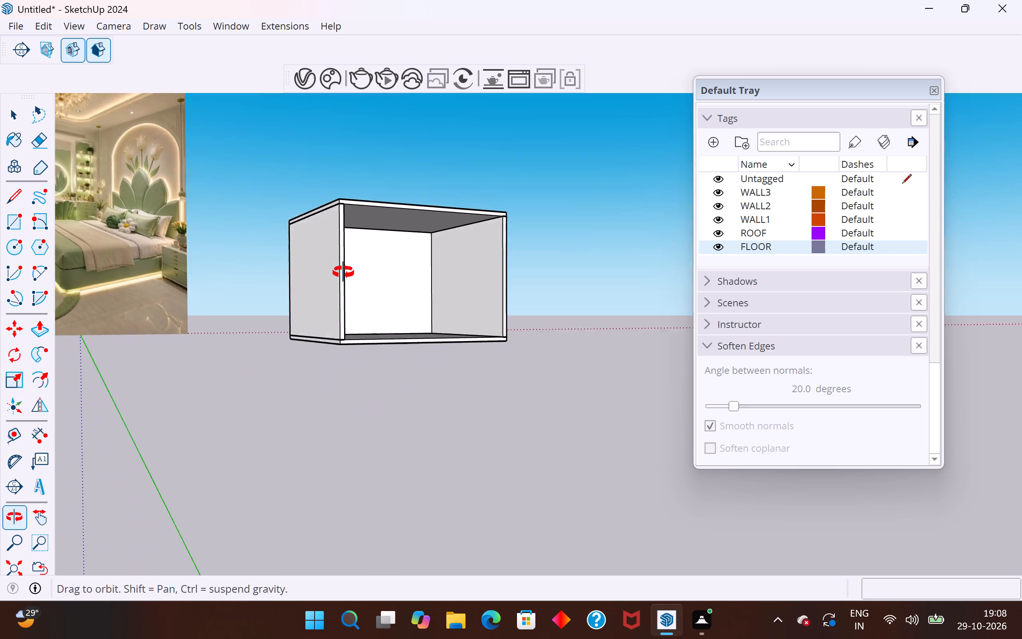
middle_drag(343, 272, 296, 409)
scroll(745, 298, up, 4)
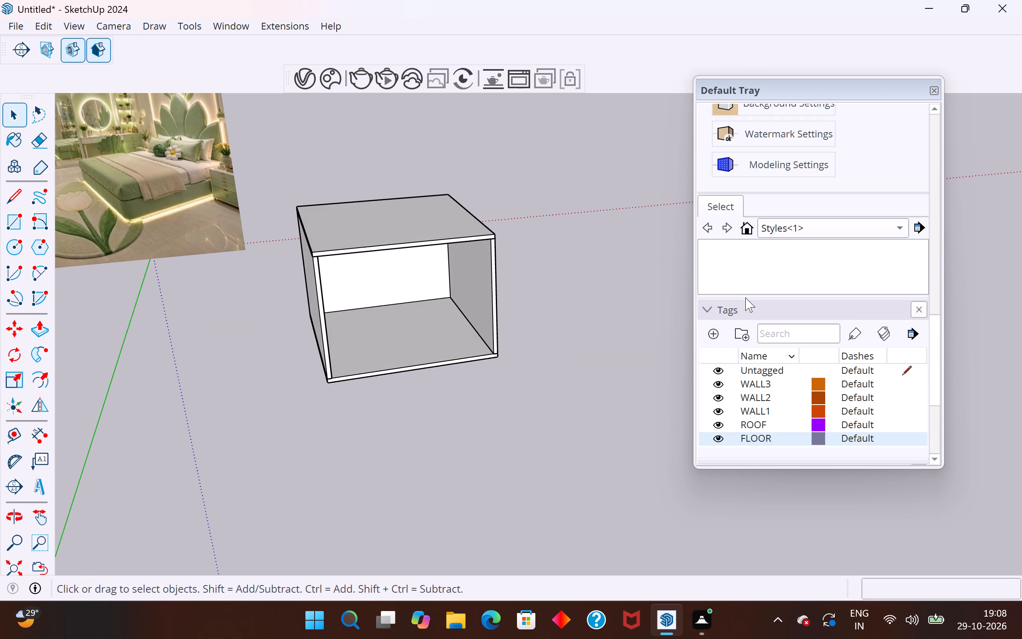
scroll(745, 298, down, 2)
click(772, 345)
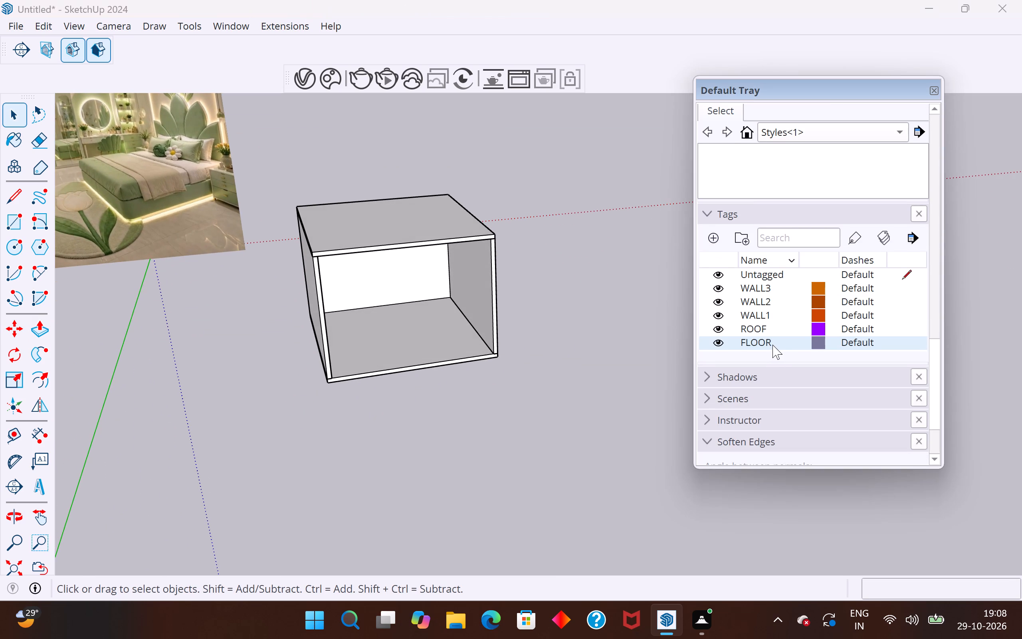
click(856, 240)
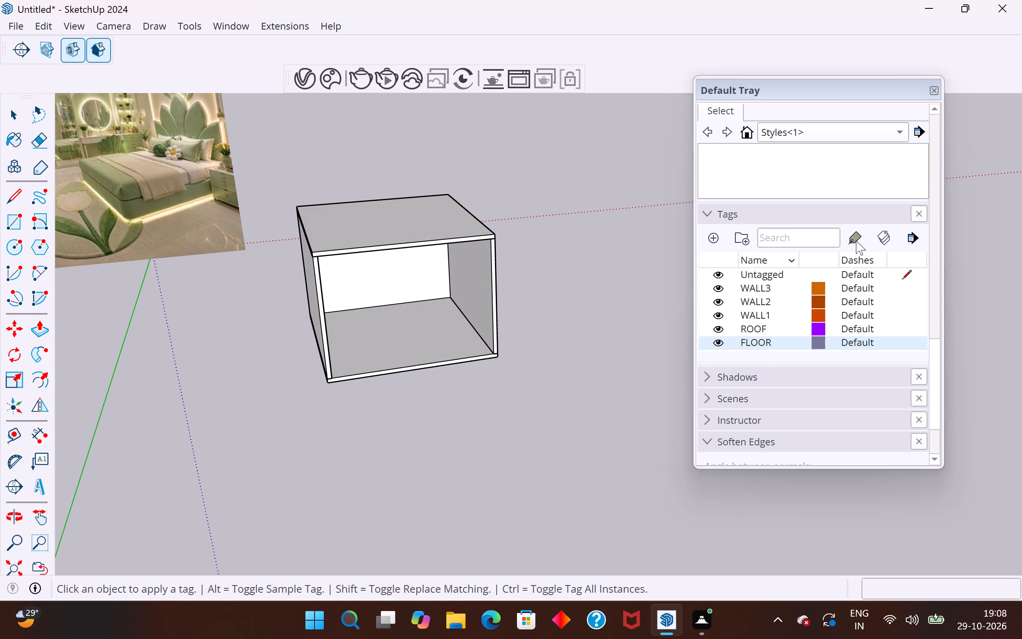
click(422, 351)
click(13, 118)
click(721, 340)
click(721, 340)
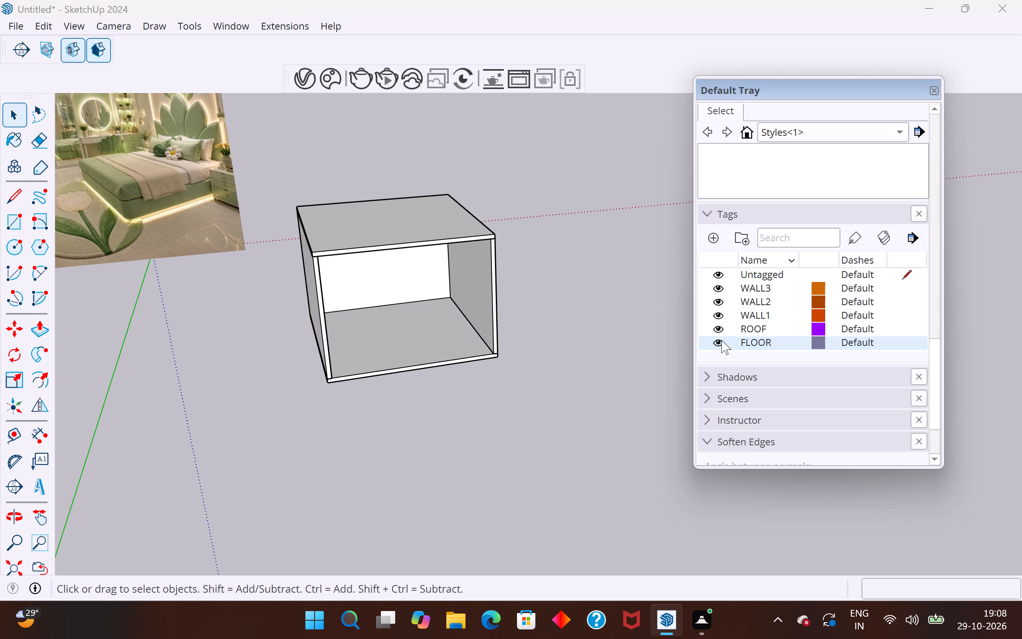
Assign the ROOF tag to the roof slab.
click(751, 330)
click(858, 235)
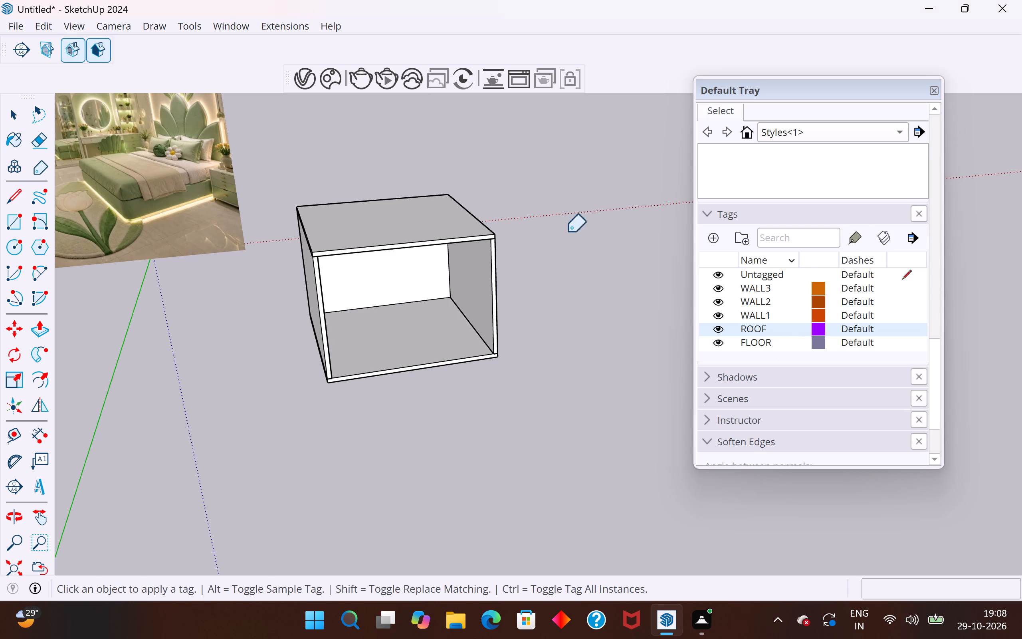
click(437, 232)
click(14, 102)
click(295, 409)
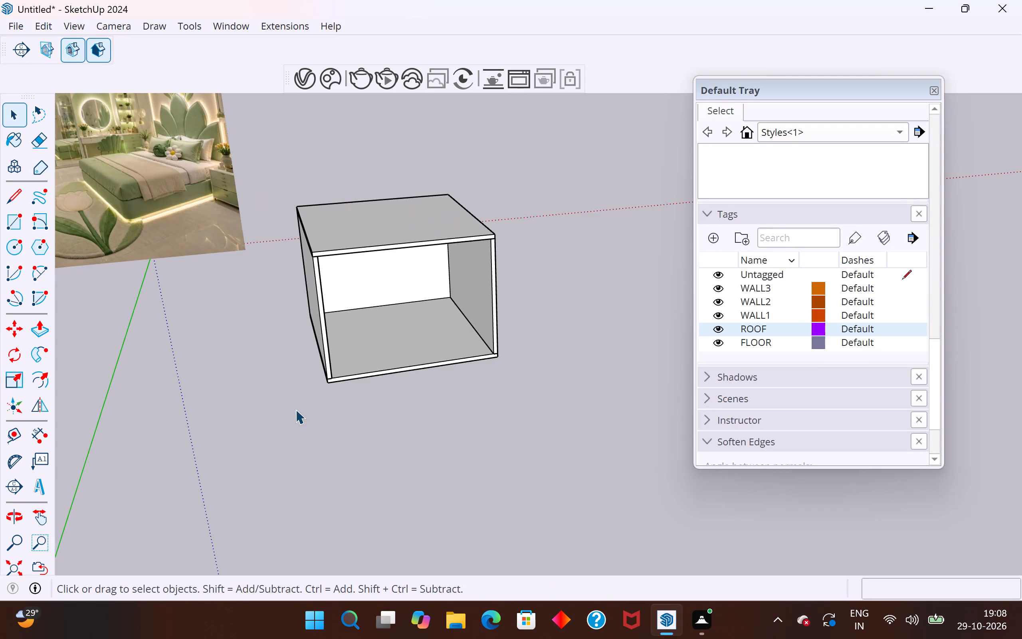
Assign the WALL1 tag to the left side wall of the room.
click(326, 349)
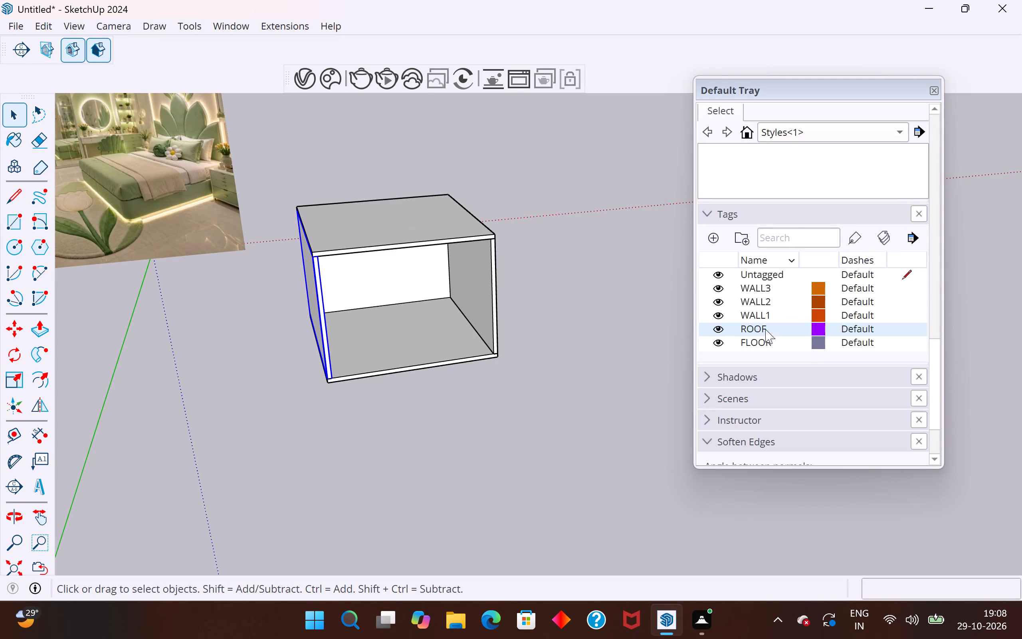
click(765, 315)
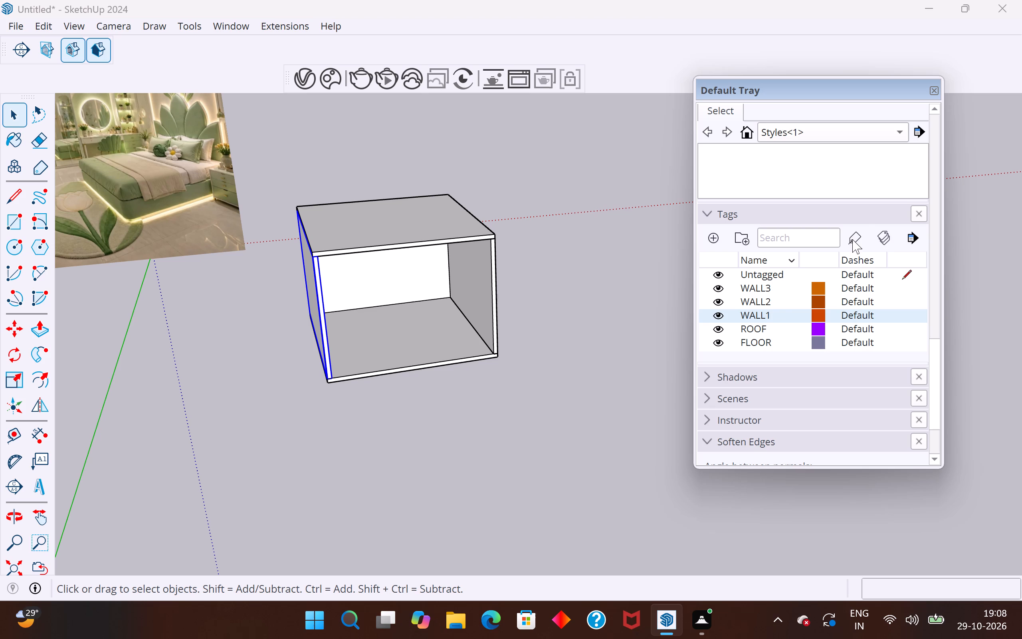
click(852, 239)
click(318, 308)
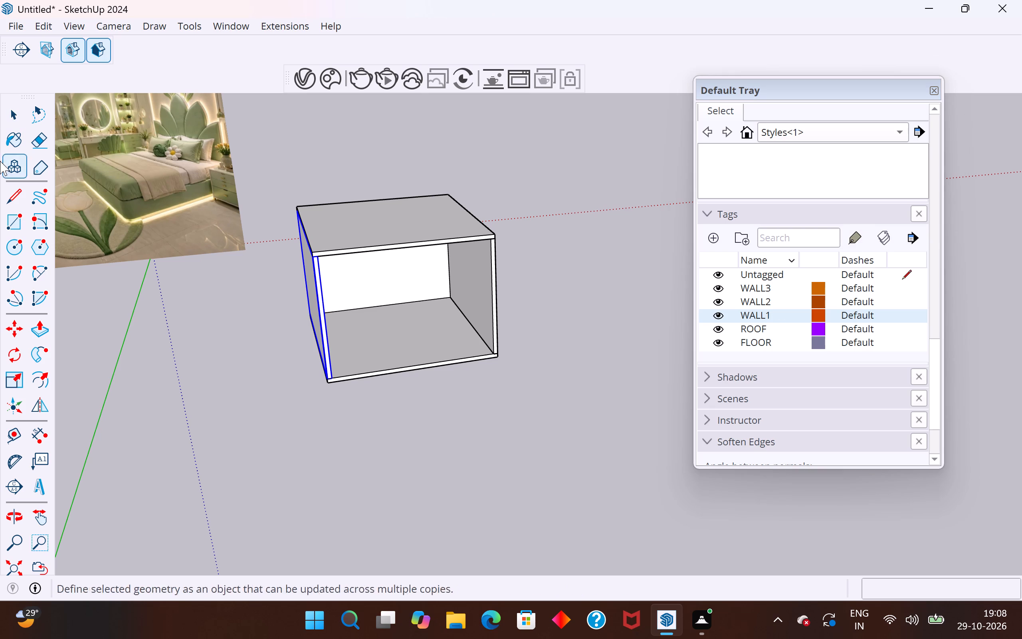
Assign the WALL2 tag to the back wall and check it by toggling the tag's visibility.
click(767, 305)
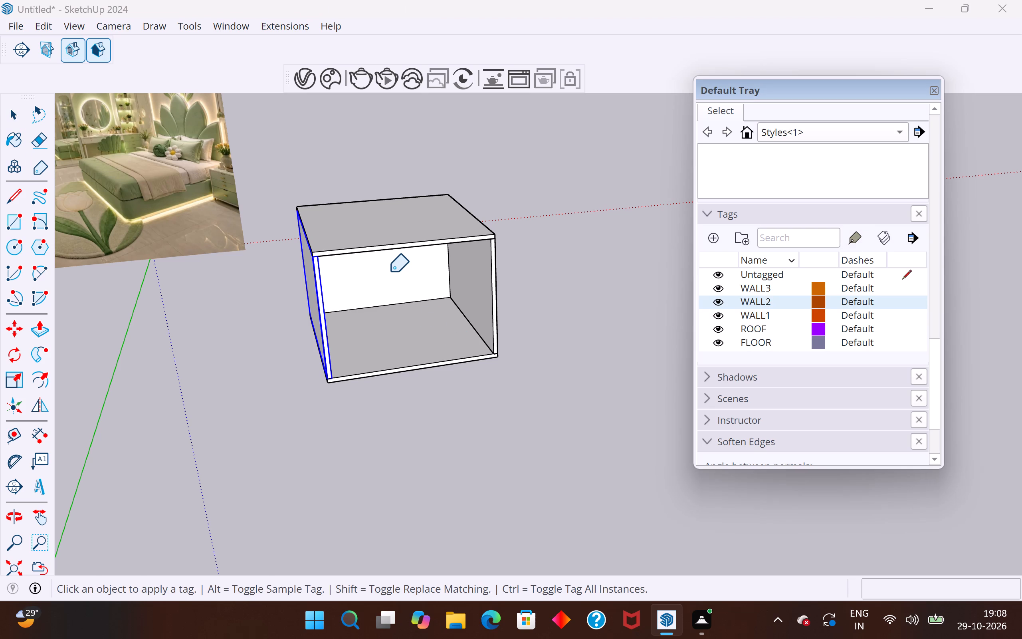
click(390, 272)
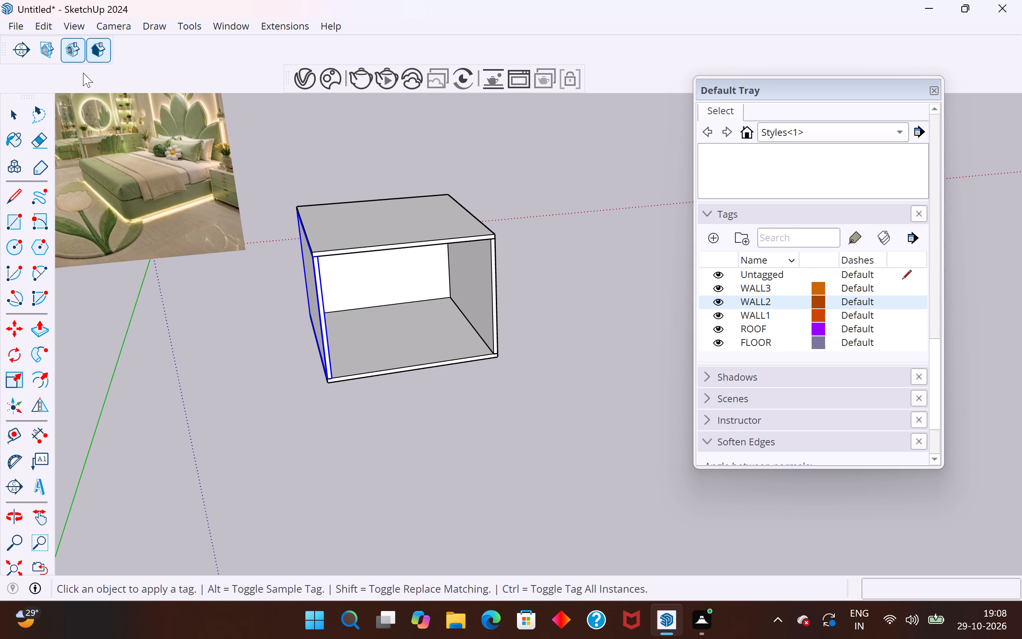
click(14, 115)
click(382, 268)
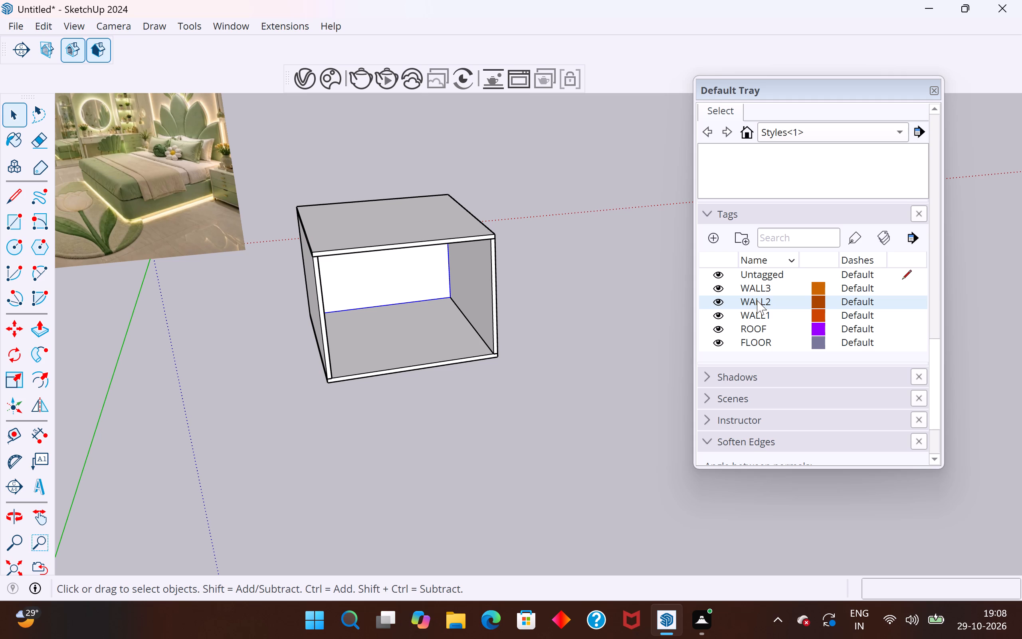
click(757, 300)
click(858, 240)
click(380, 274)
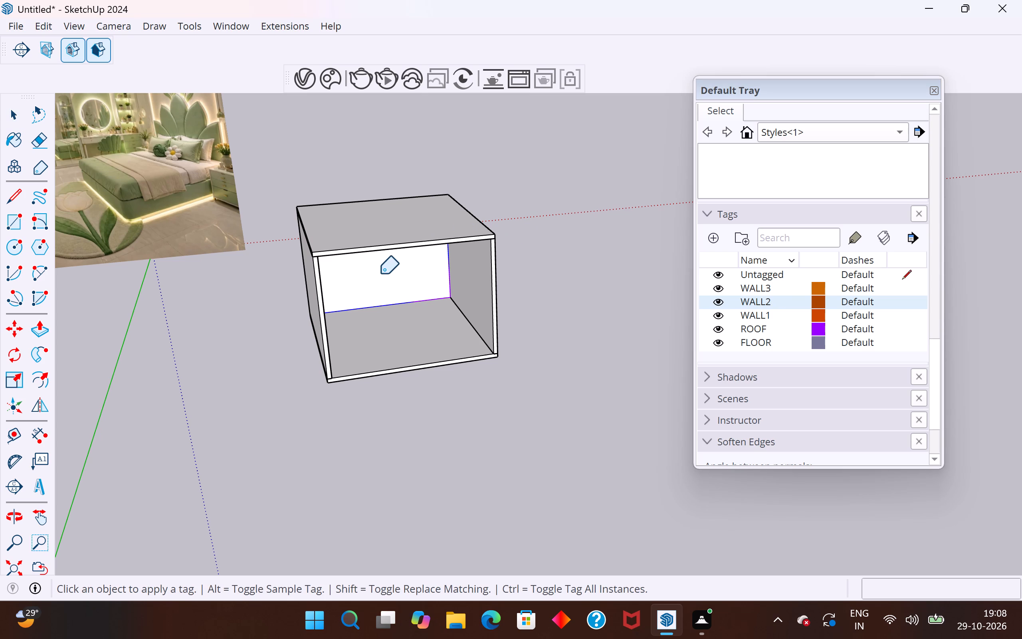
scroll(406, 293, up, 12)
click(415, 270)
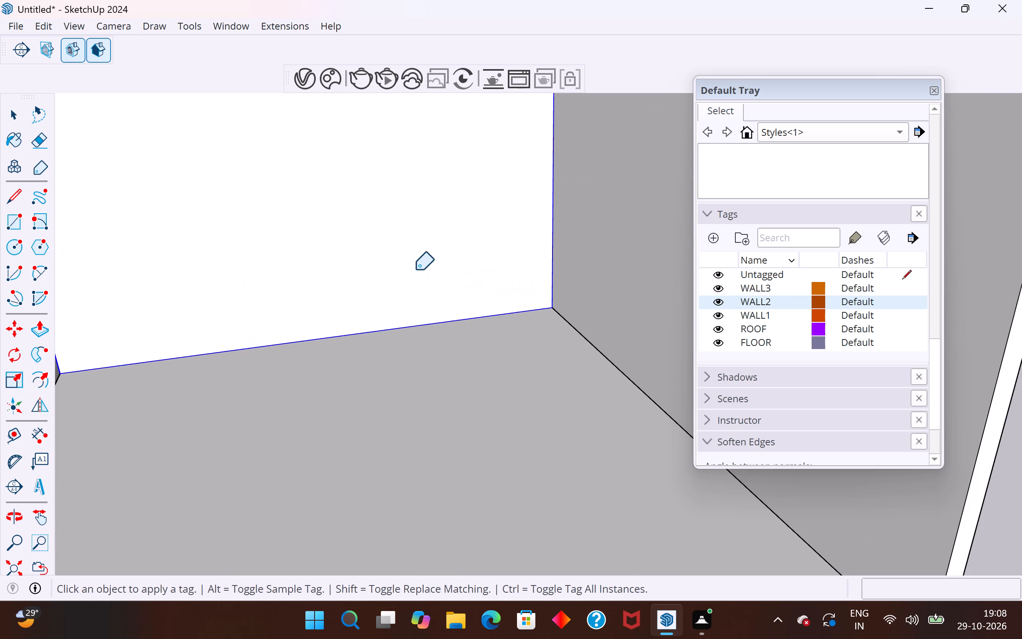
double_click(438, 284)
scroll(445, 168, down, 2)
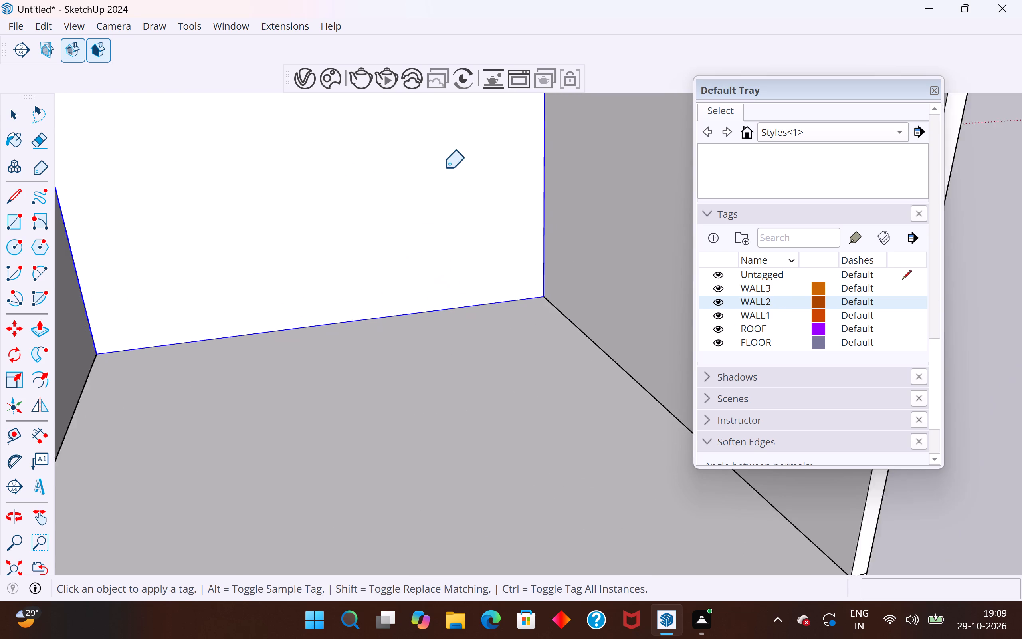
scroll(445, 168, down, 9)
click(719, 303)
click(719, 303)
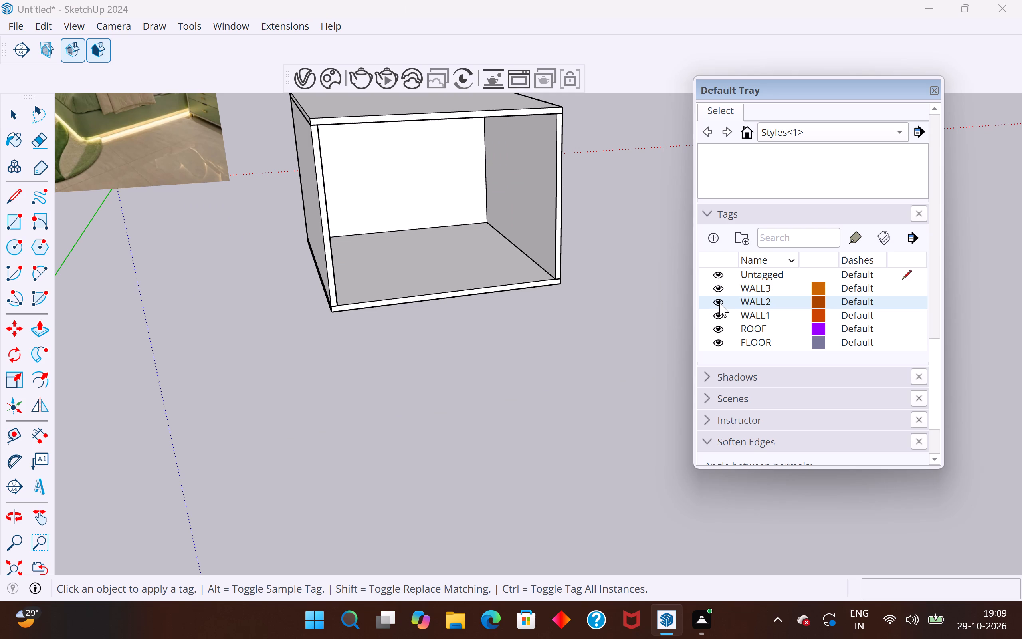
Assign the WALL3 tag to the right side wall of the room.
click(761, 285)
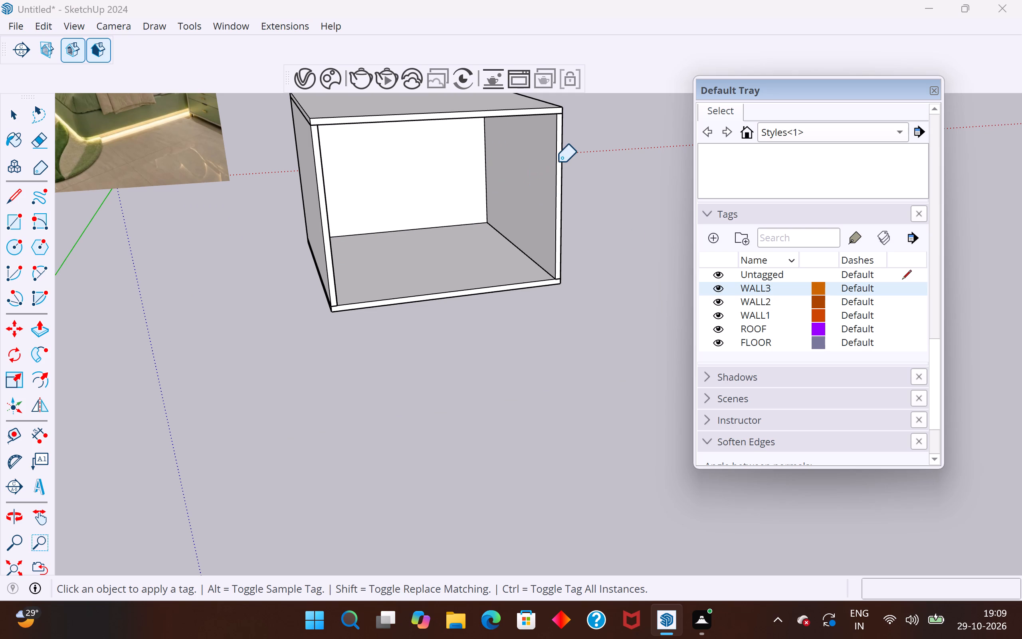
click(558, 162)
click(11, 124)
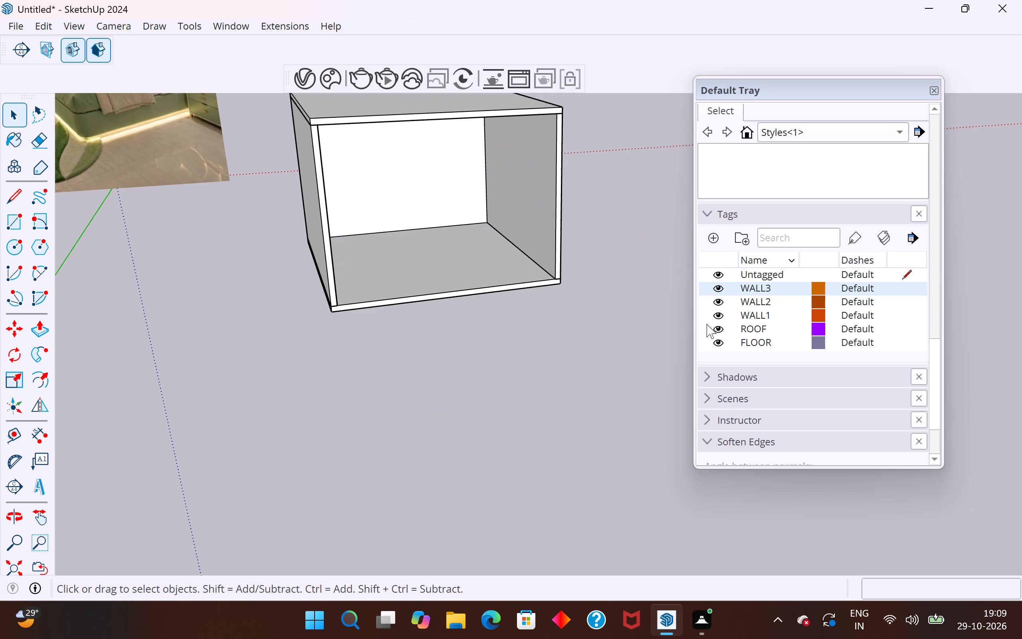
Hide and show the WALL3, WALL2, WALL1, ROOF and FLOOR tags in turn to check their assignments.
click(718, 287)
click(718, 287)
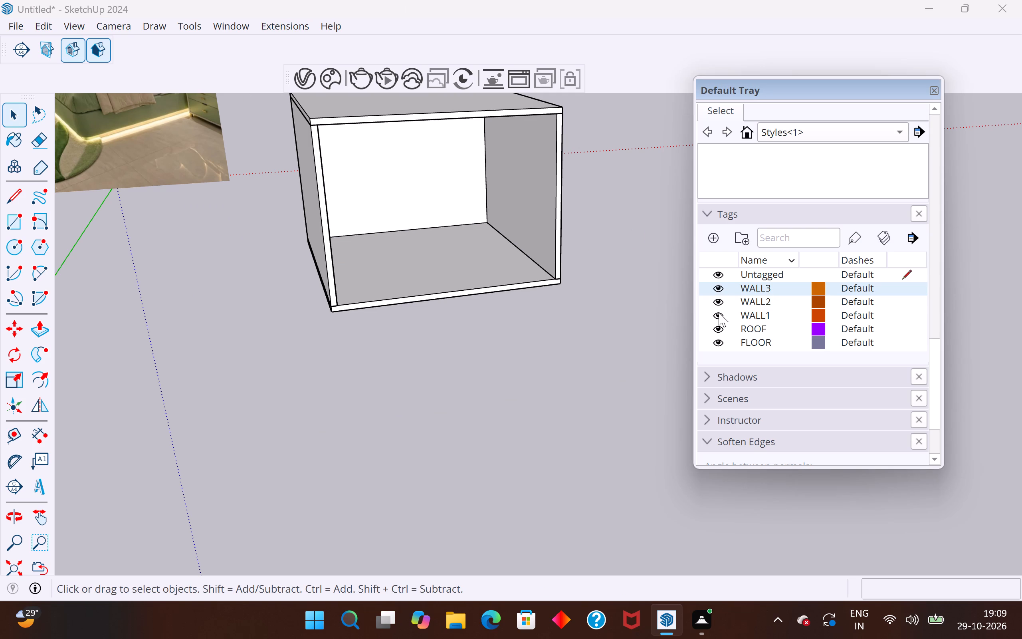
click(719, 307)
click(719, 307)
click(718, 313)
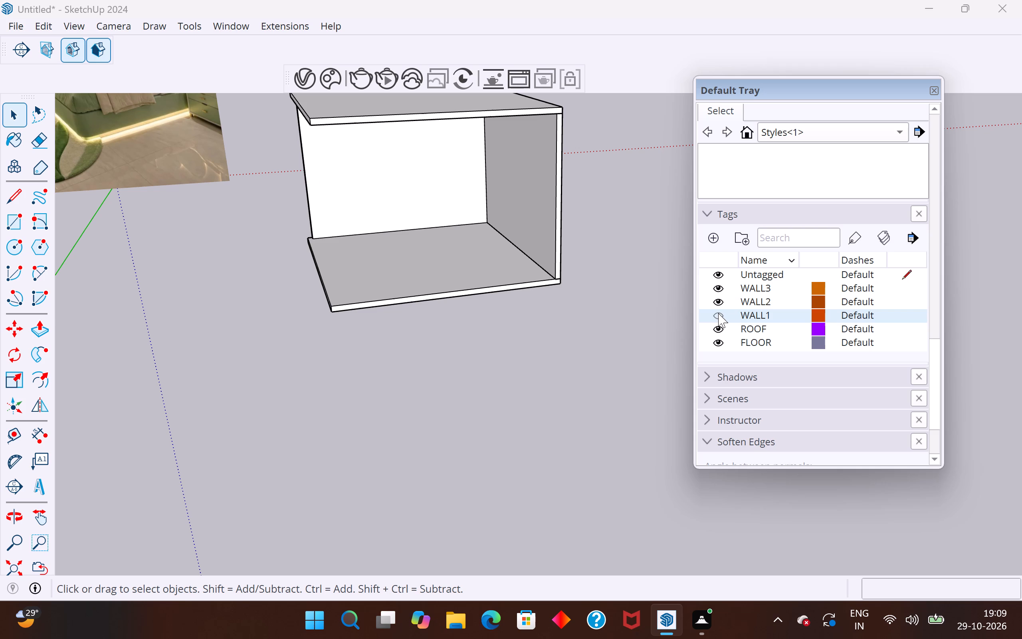
click(718, 313)
click(718, 333)
click(718, 333)
click(716, 341)
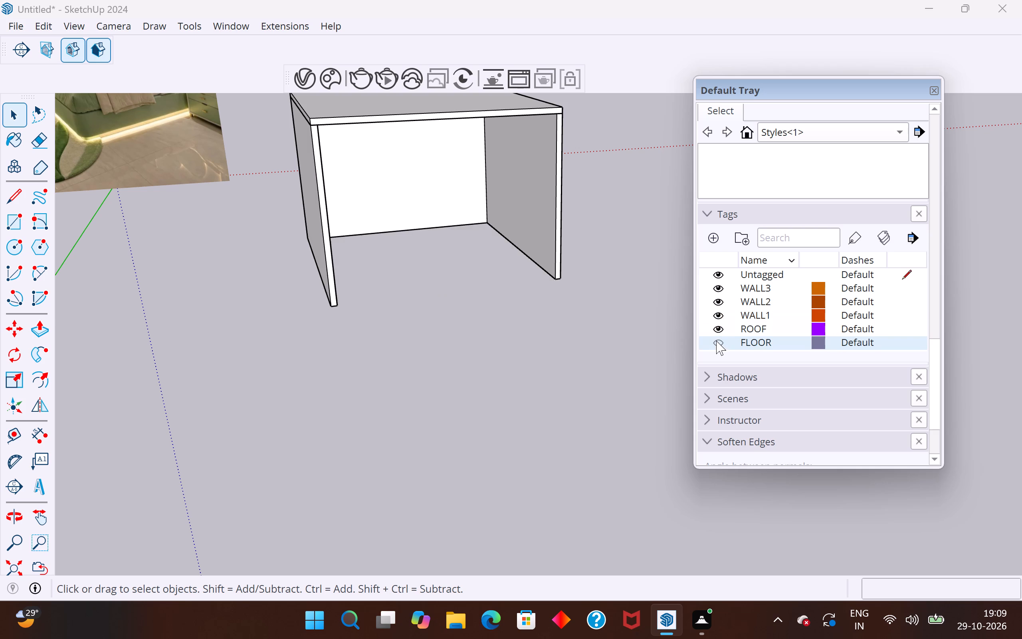
click(716, 341)
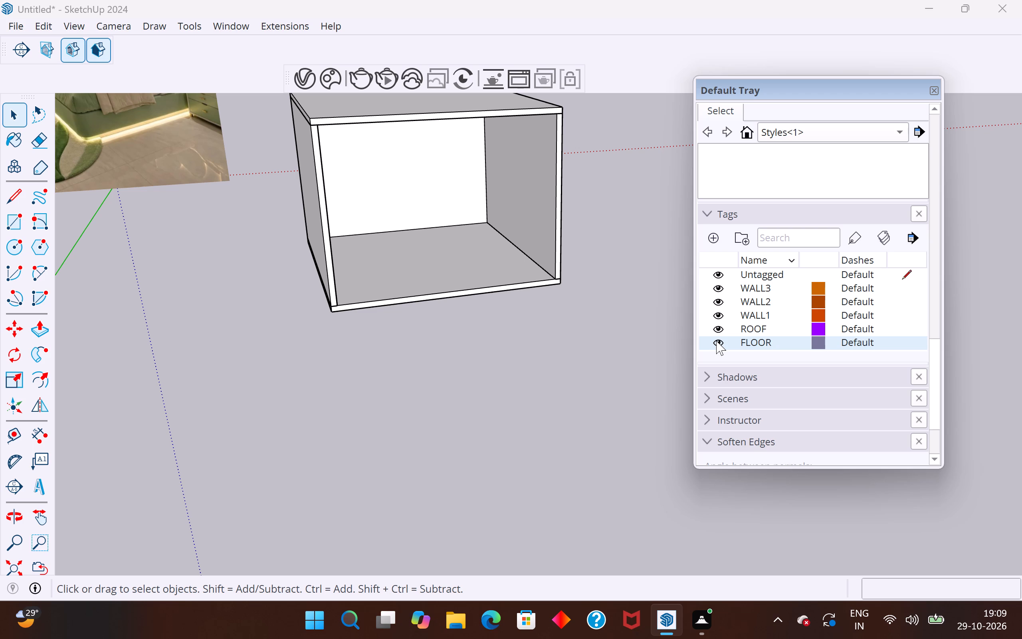
Switch the Color by Tag display on and back off.
click(884, 232)
click(884, 232)
Move the Default Tray aside and snap it to half of the screen.
scroll(570, 518, down, 7)
scroll(580, 485, down, 4)
middle_drag(529, 502, 450, 469)
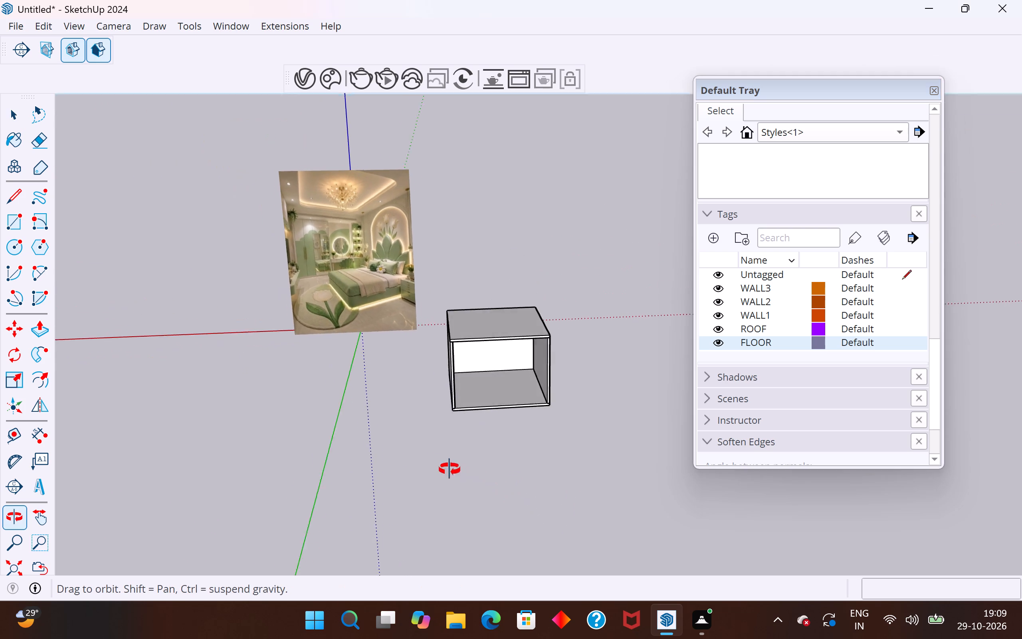
middle_drag(450, 469, 413, 478)
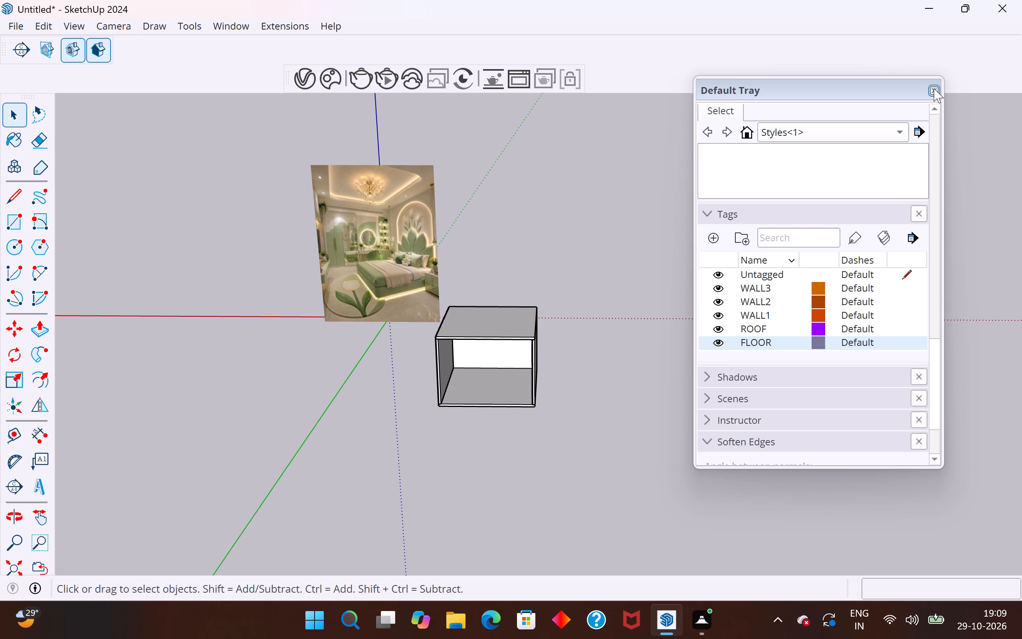
drag(840, 86, 1021, 116)
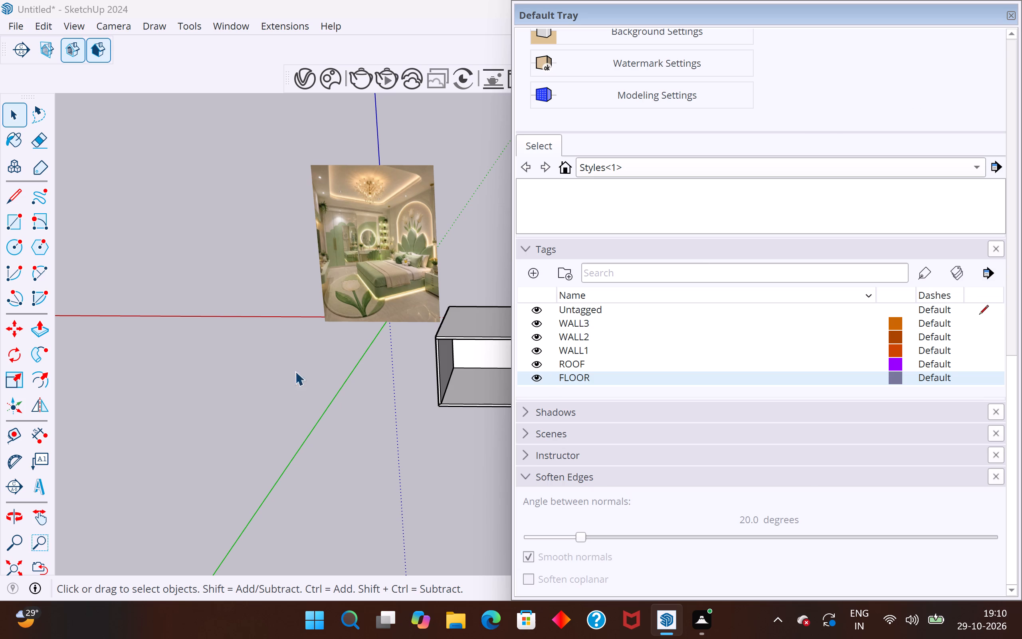
Examine the bedroom reference image up close for the ceiling, wardrobe, bed and wall details.
scroll(248, 372, down, 5)
middle_drag(293, 417, 303, 442)
scroll(345, 260, up, 13)
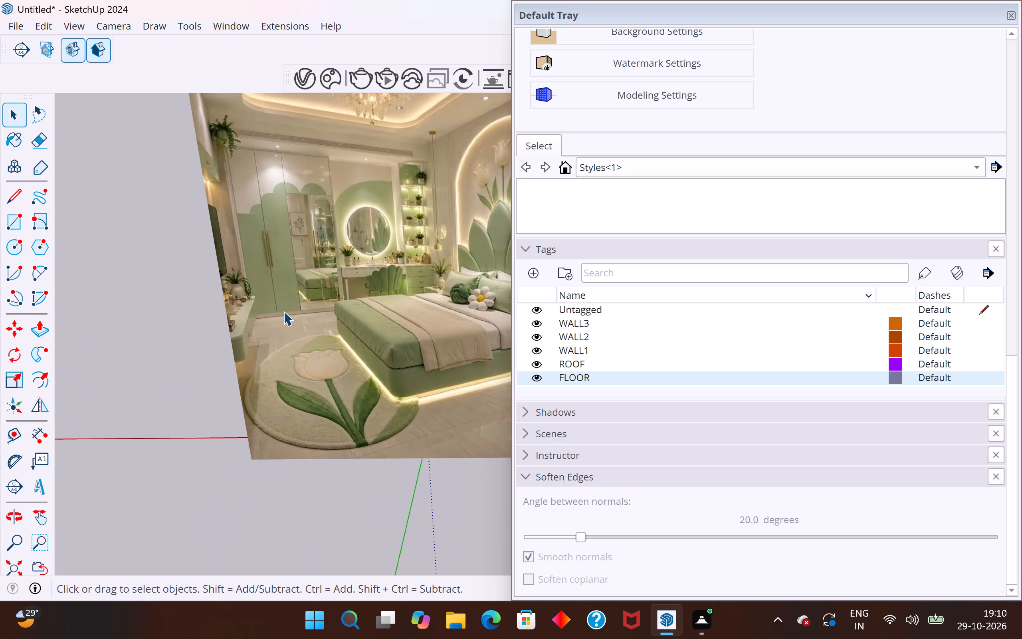
scroll(283, 311, up, 2)
scroll(238, 341, down, 3)
middle_drag(199, 395, 442, 444)
scroll(286, 312, down, 5)
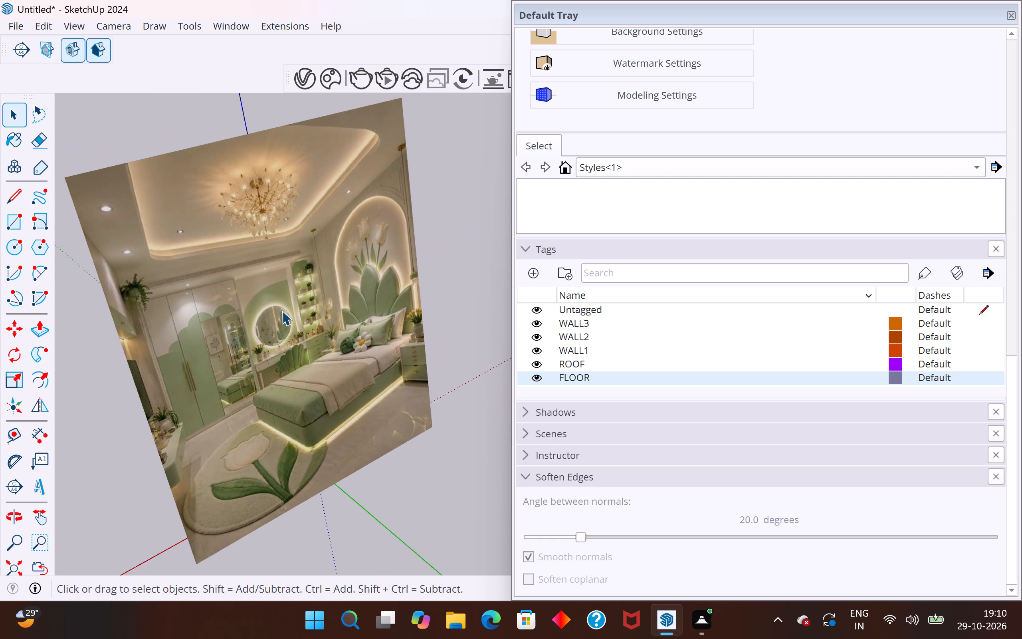
Examine the bedroom reference image alongside the room model to compare the arrangement and orientation of the walls.
middle_drag(250, 373, 315, 338)
scroll(290, 287, down, 5)
scroll(296, 401, up, 4)
scroll(337, 384, up, 1)
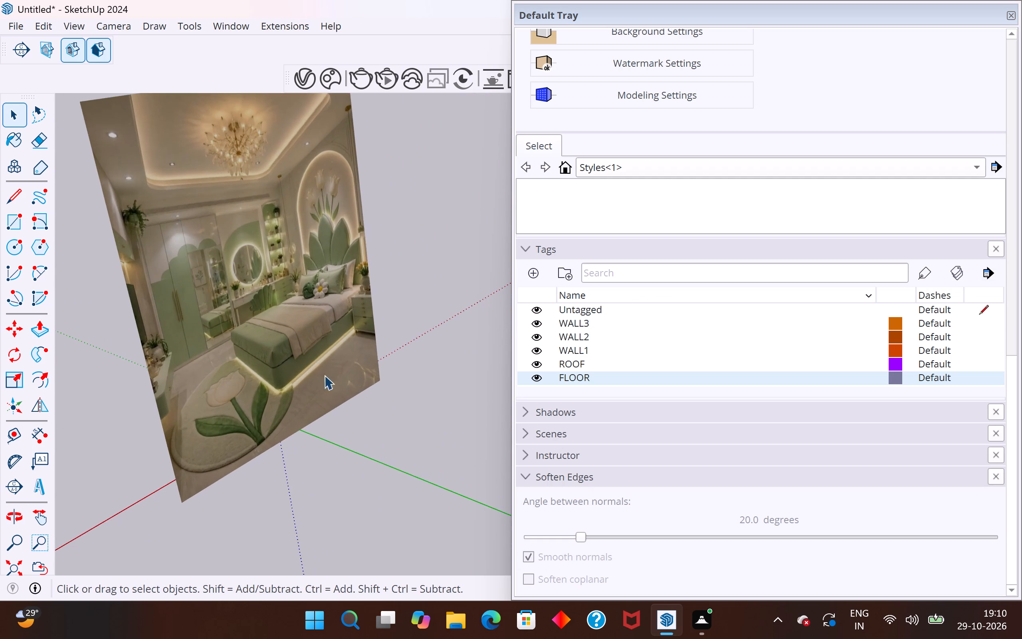
scroll(251, 368, down, 9)
middle_drag(431, 411, 254, 280)
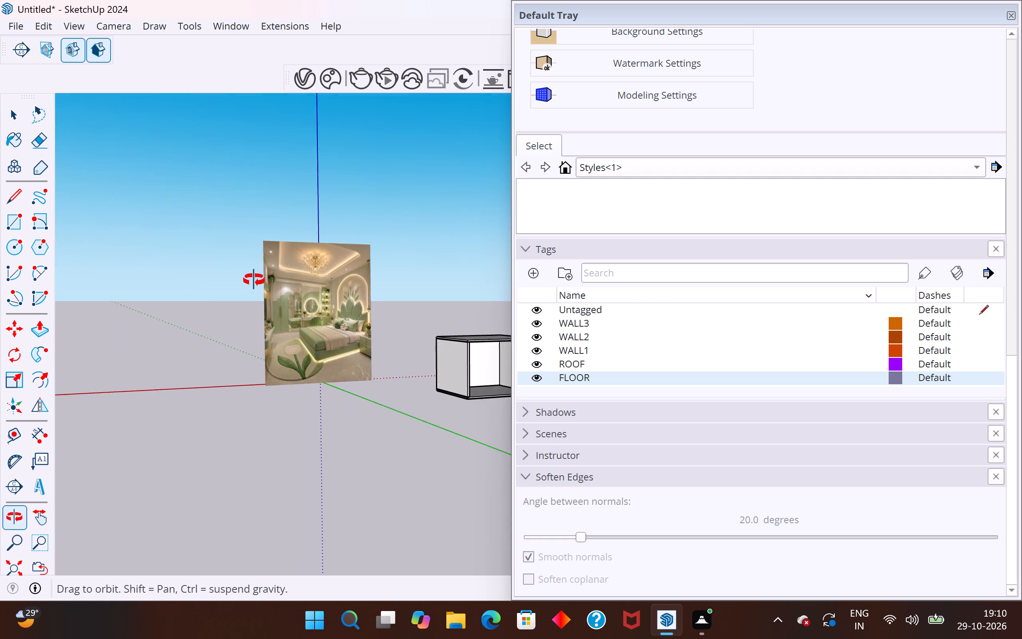
middle_drag(254, 280, 396, 415)
scroll(242, 393, down, 4)
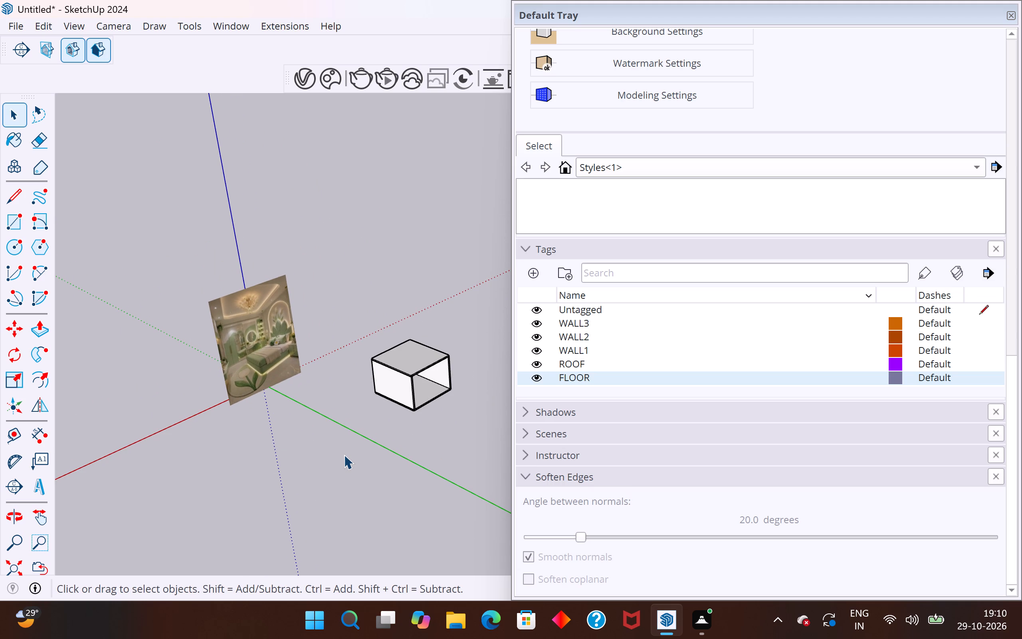
middle_drag(406, 429, 369, 434)
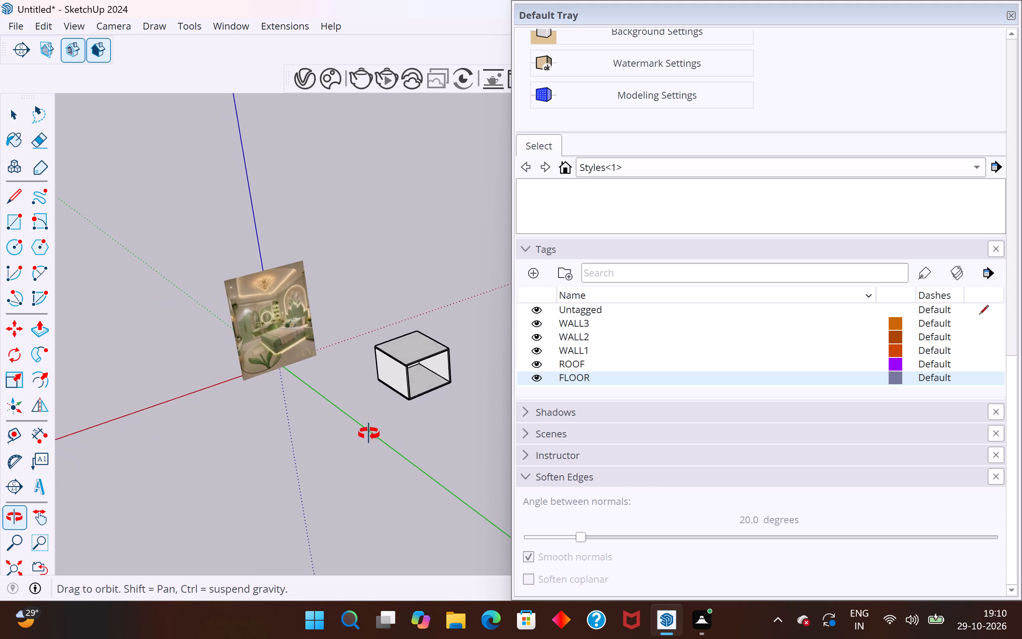
middle_drag(369, 434, 374, 437)
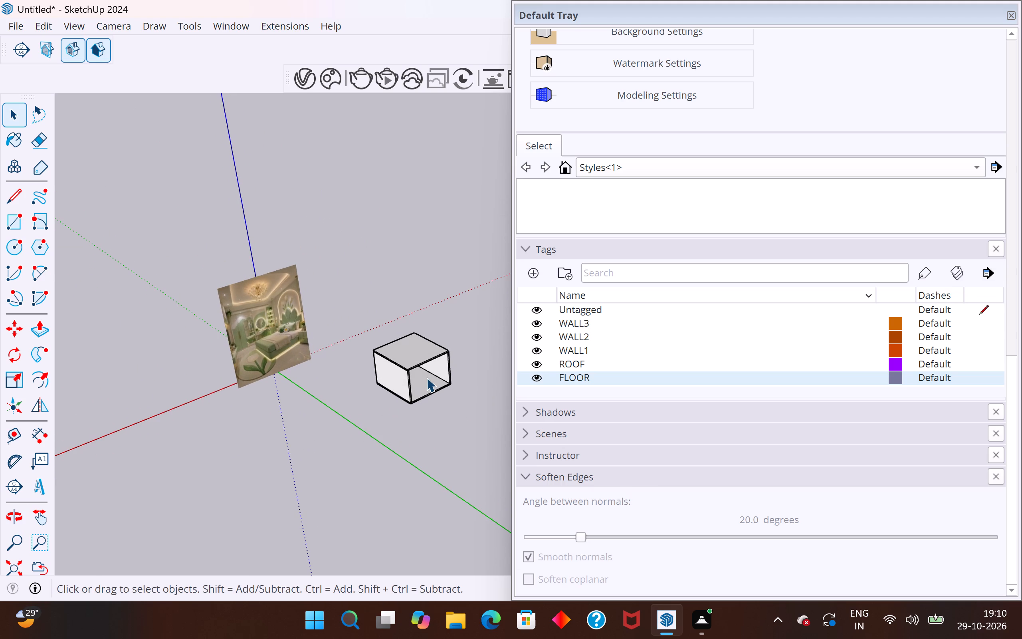
middle_drag(398, 421, 439, 429)
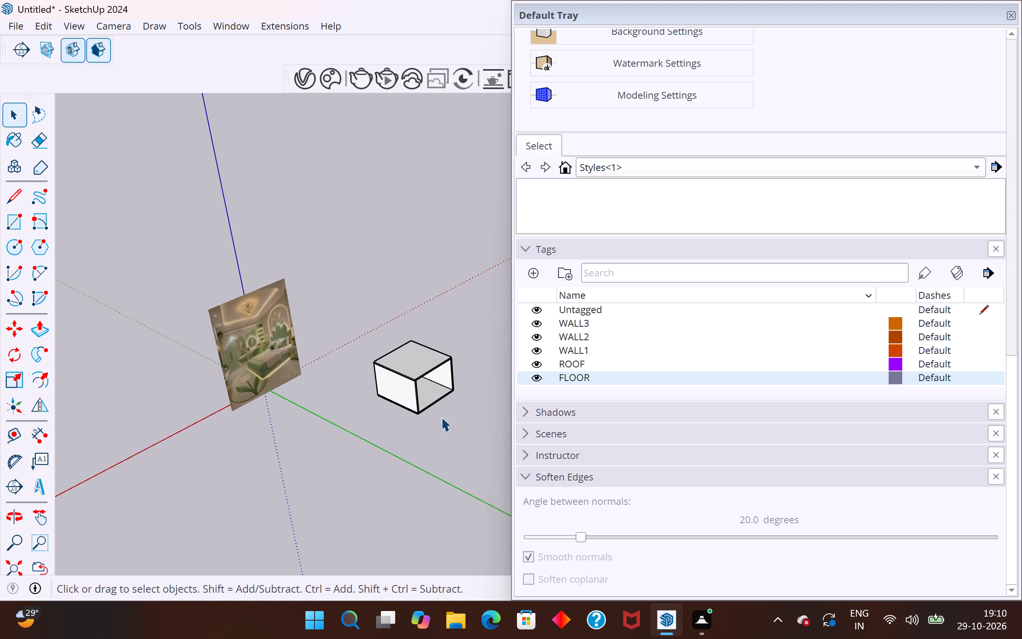
middle_drag(435, 407, 433, 390)
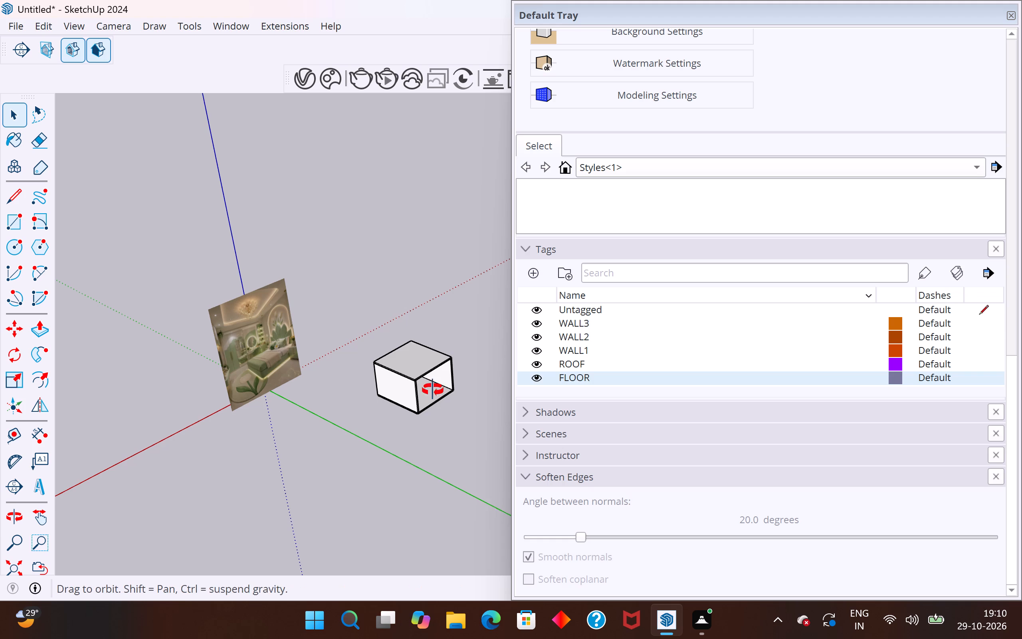
middle_drag(433, 390, 394, 353)
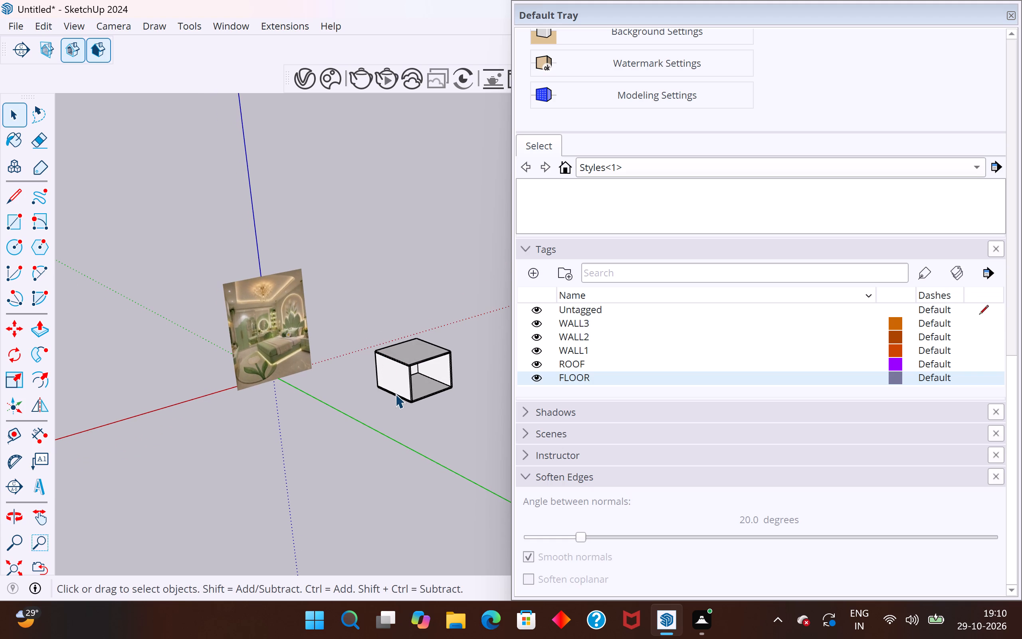
scroll(200, 362, up, 9)
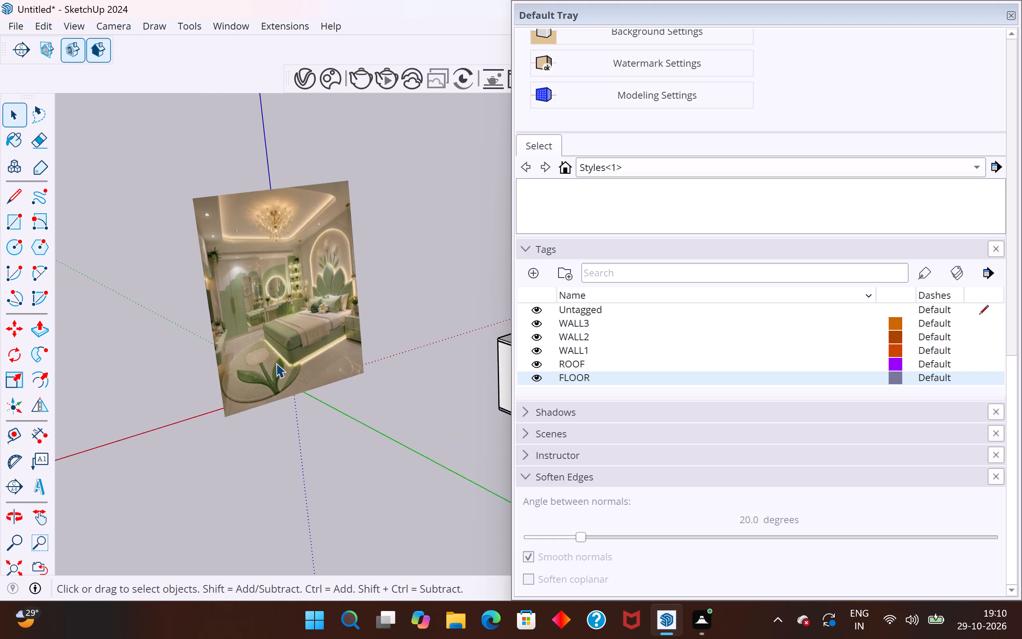
scroll(276, 363, up, 2)
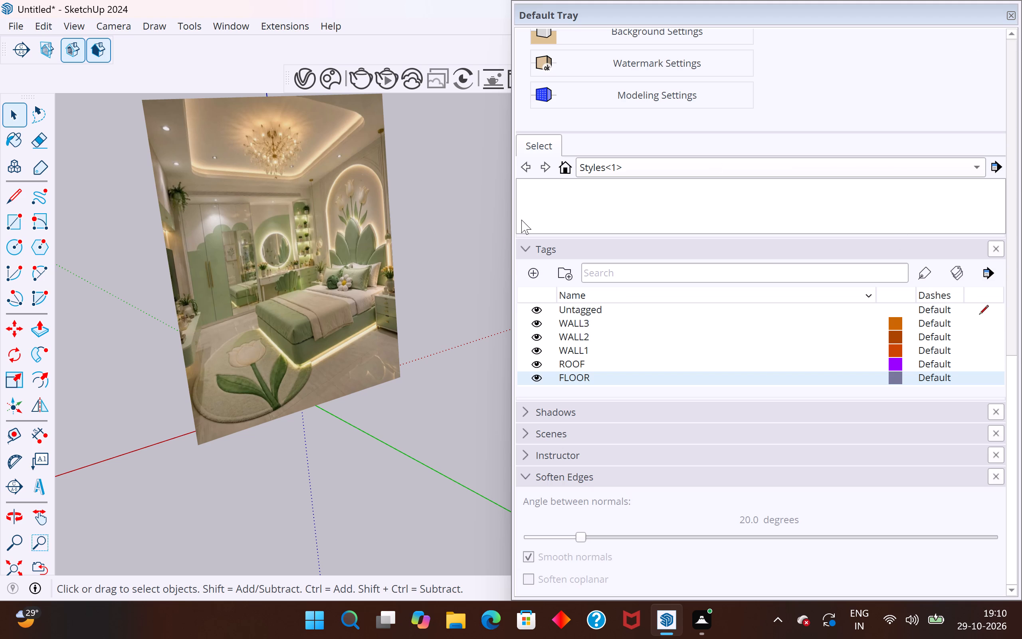
Narrow the Default Tray to uncover more of the modelling area.
drag(514, 220, 881, 220)
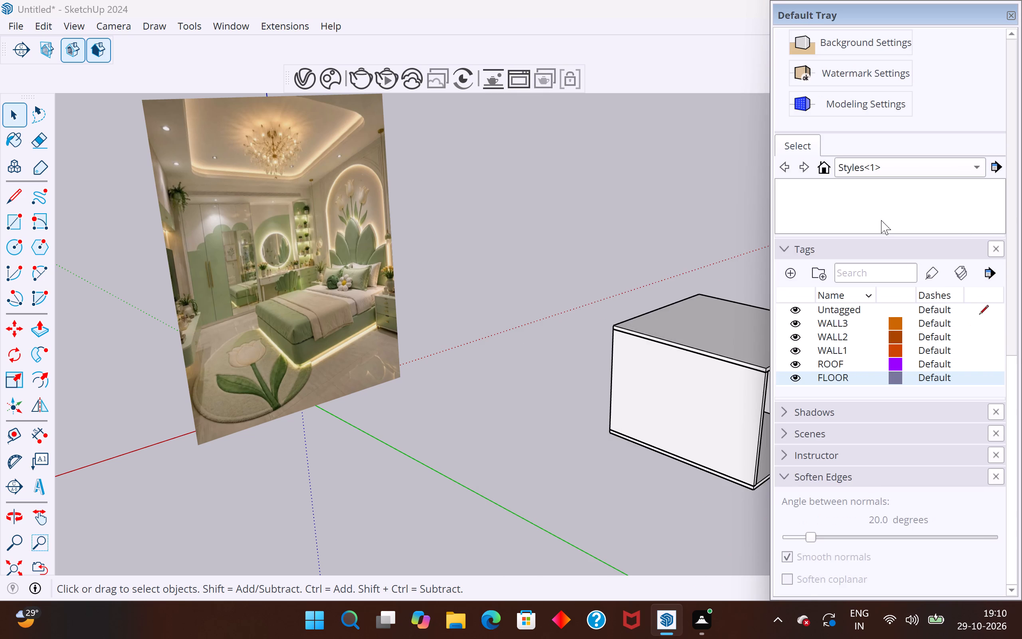
Rotate the whole room a quarter turn about the vertical axis at its front roof corner, turning the open side toward the reference image.
scroll(401, 419, down, 10)
scroll(572, 482, up, 9)
scroll(675, 462, down, 4)
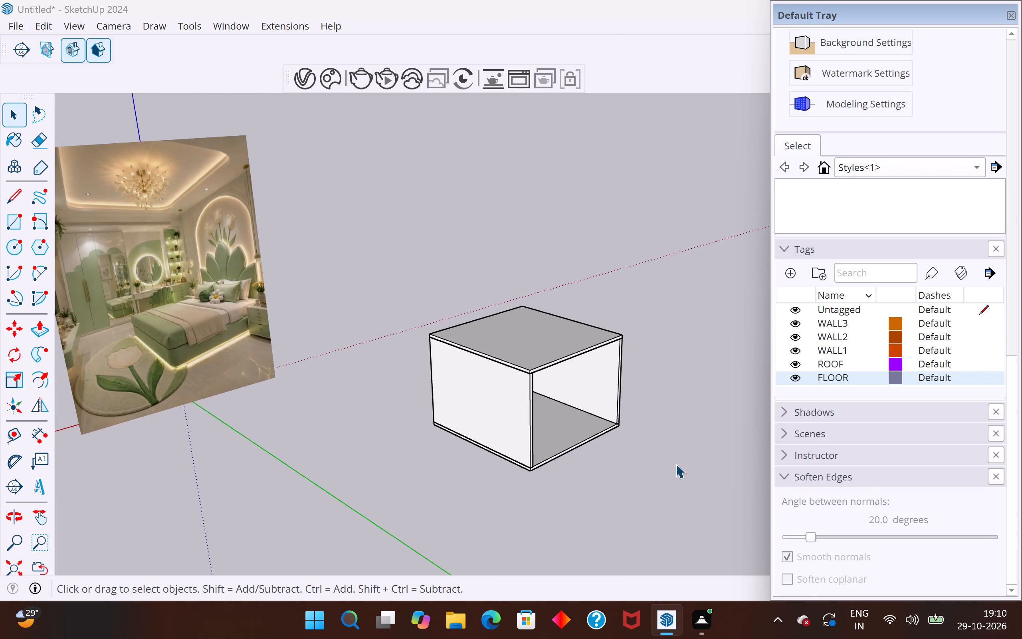
scroll(109, 284, up, 11)
scroll(576, 299, down, 3)
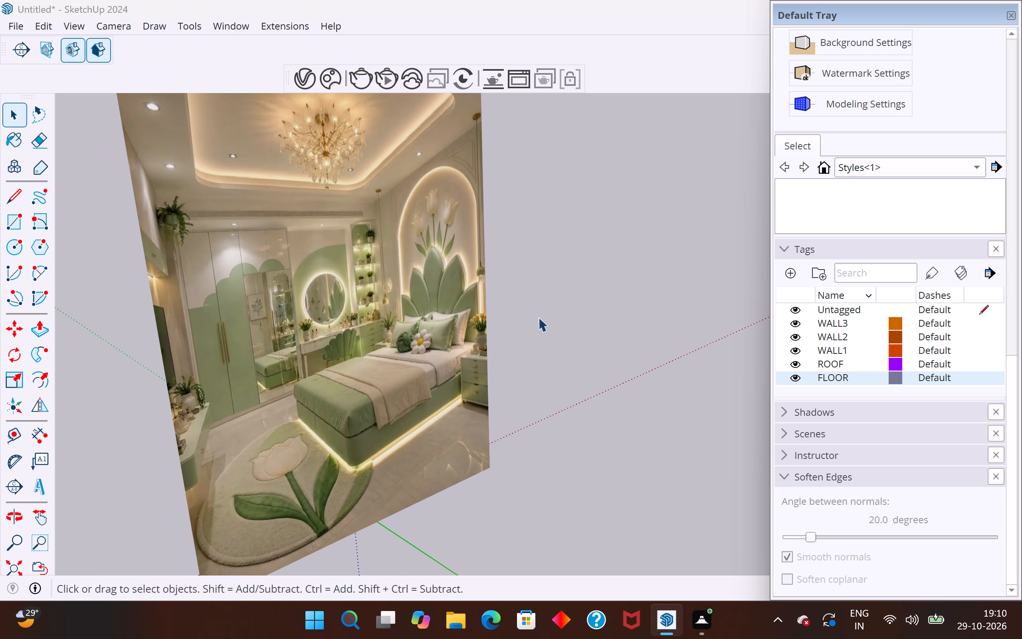
middle_drag(362, 354, 329, 352)
scroll(326, 351, up, 1)
scroll(236, 337, down, 12)
drag(623, 291, 384, 541)
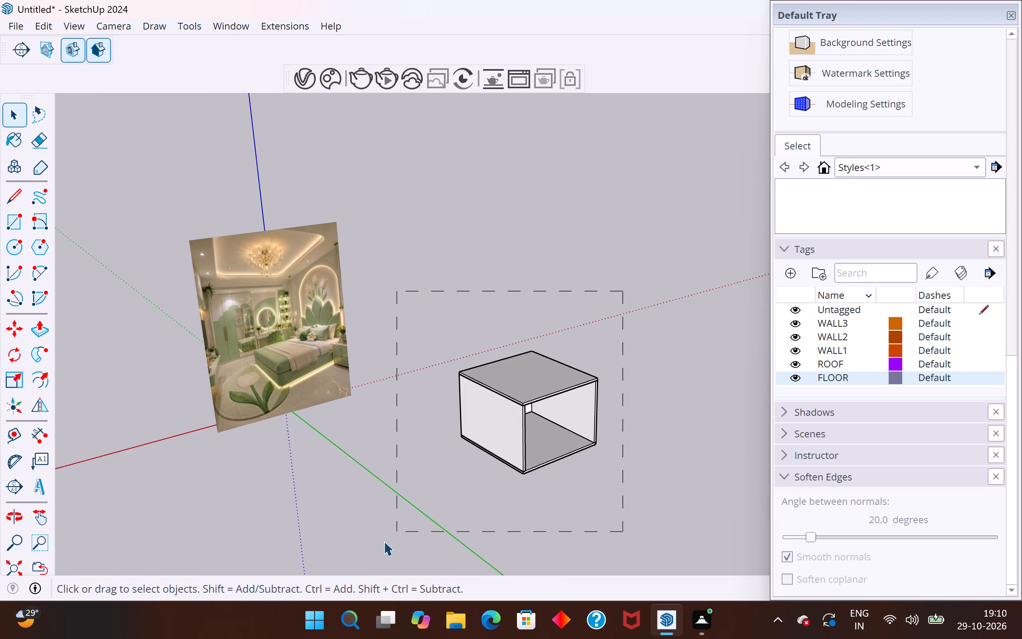
drag(384, 541, 383, 542)
click(16, 354)
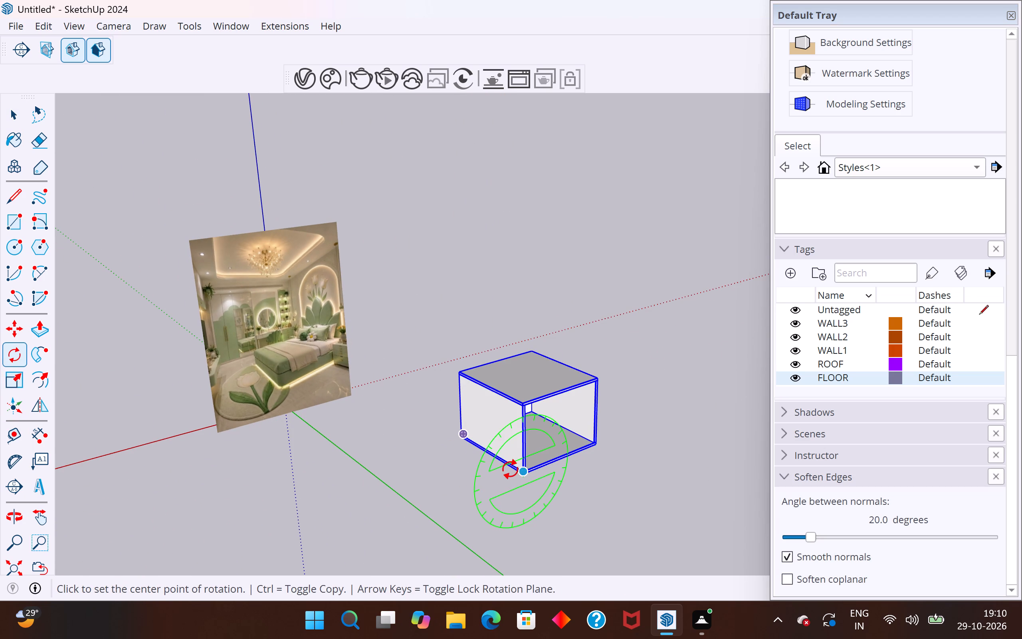
click(523, 394)
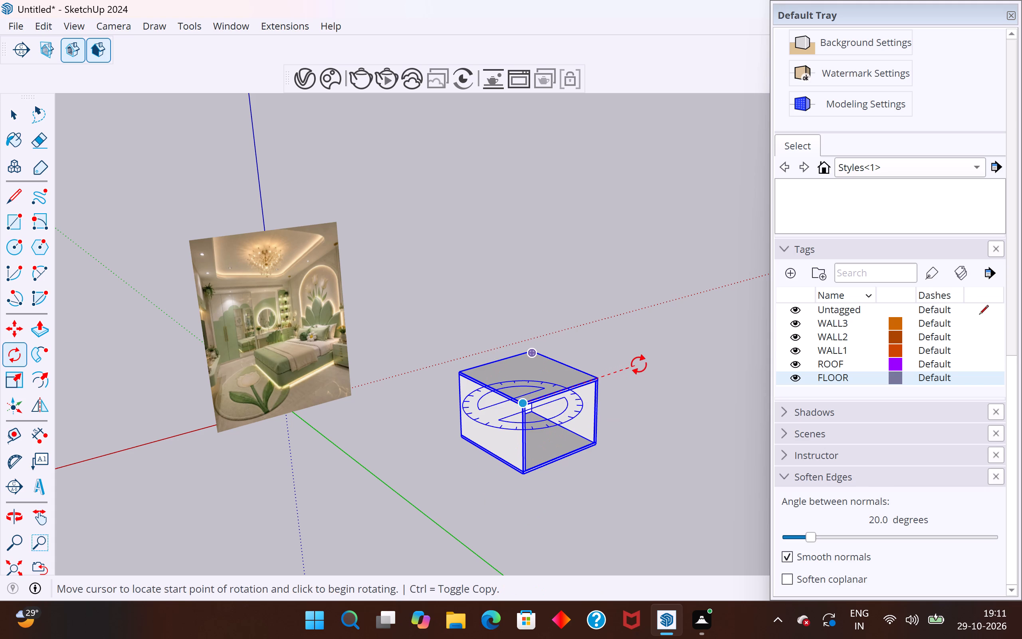
click(639, 365)
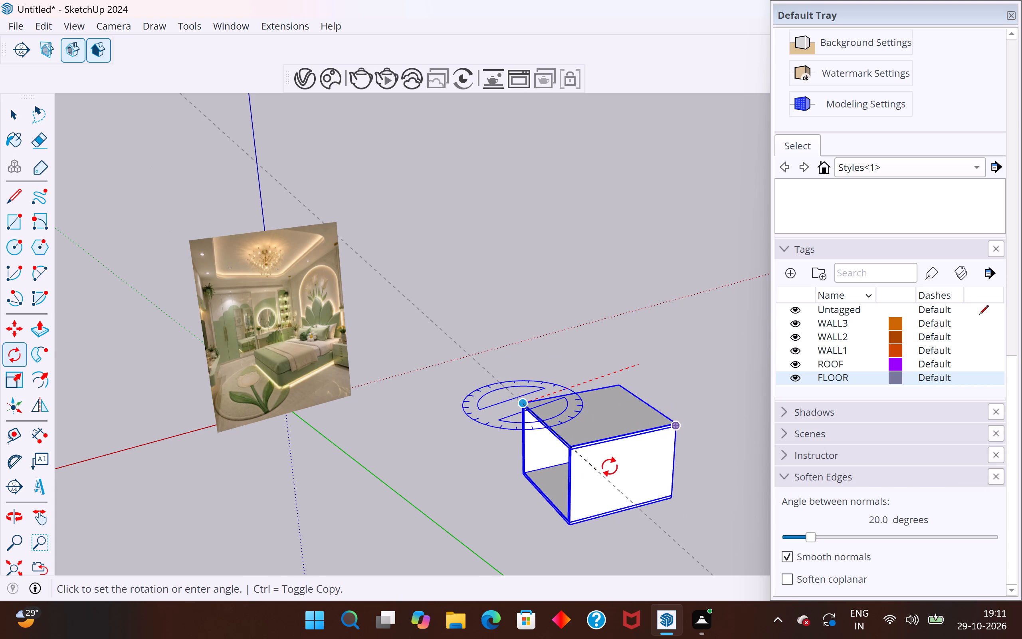
click(622, 459)
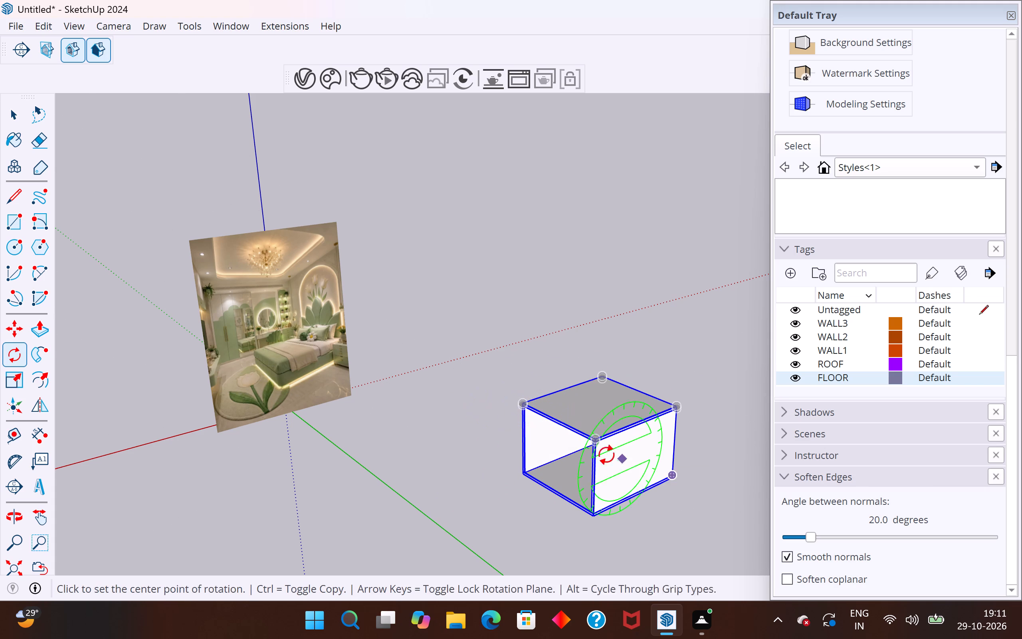
click(13, 113)
click(516, 312)
Hide the WALL3, WALL2 and ROOF tags, keeping WALL1 and FLOOR visible.
scroll(402, 458, down, 2)
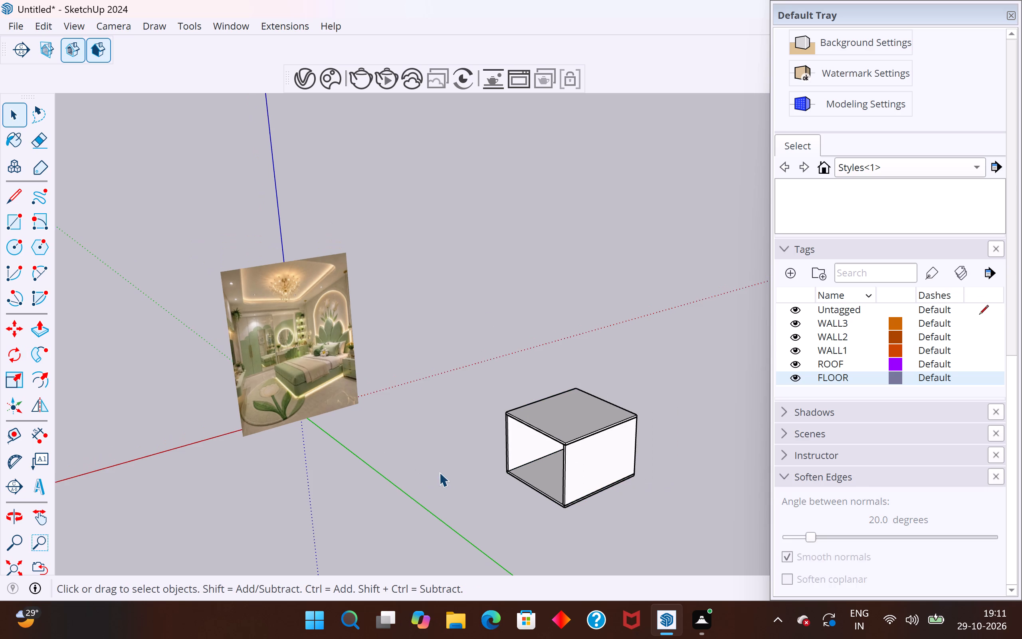
scroll(342, 470, down, 5)
middle_drag(443, 523, 674, 463)
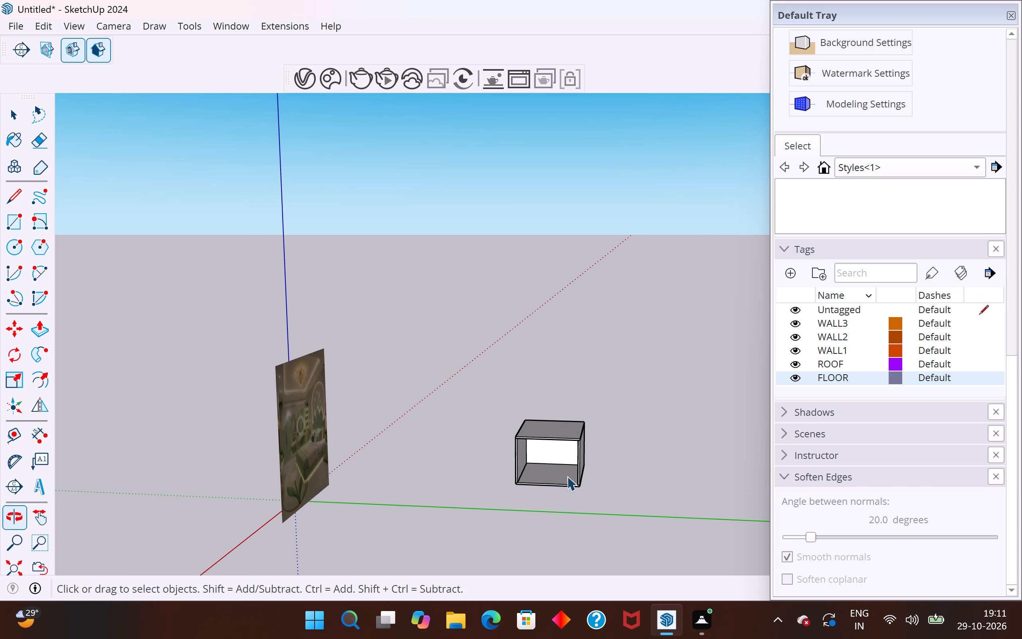
click(549, 454)
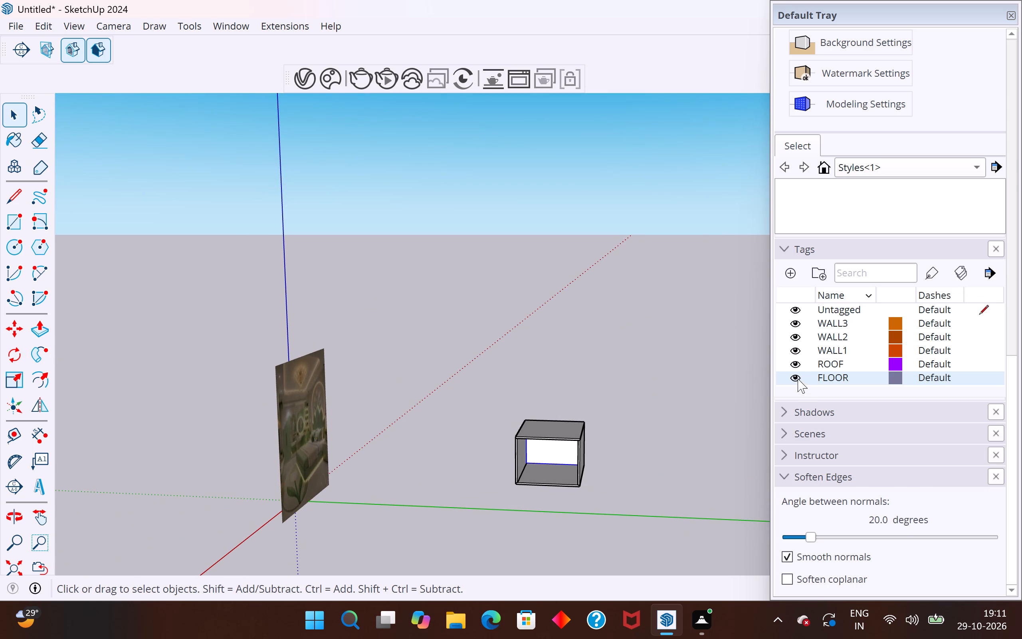
click(649, 402)
click(553, 452)
click(796, 326)
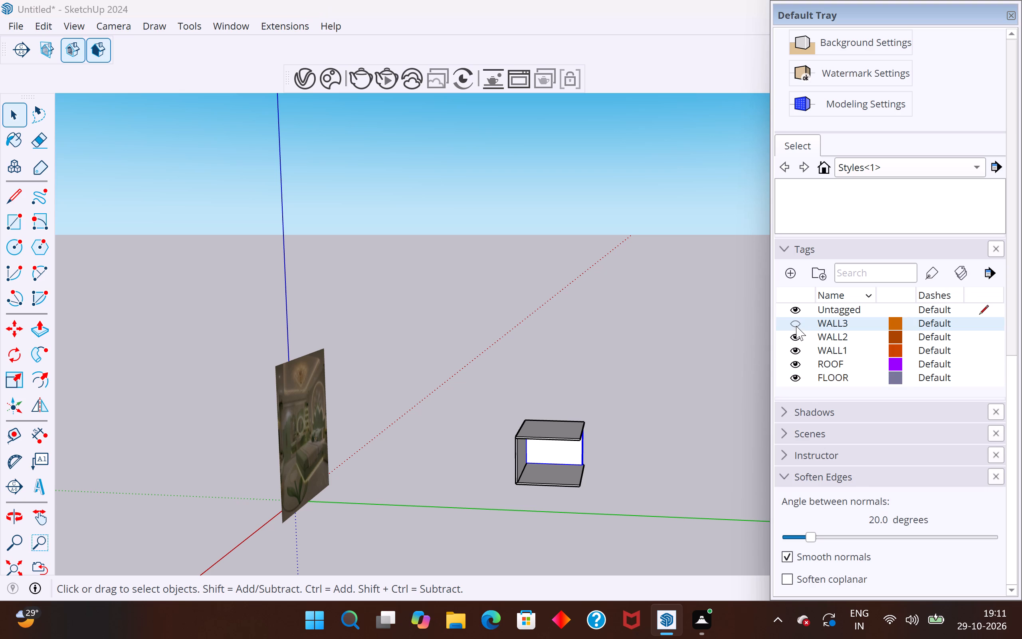
click(794, 337)
middle_drag(590, 469, 453, 432)
scroll(531, 462, up, 7)
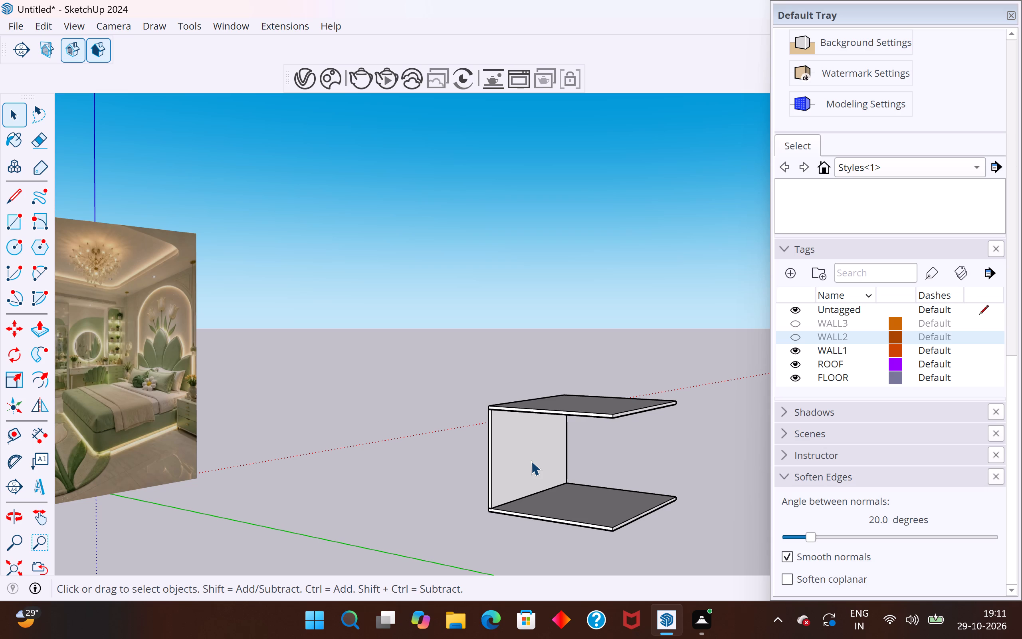
click(594, 405)
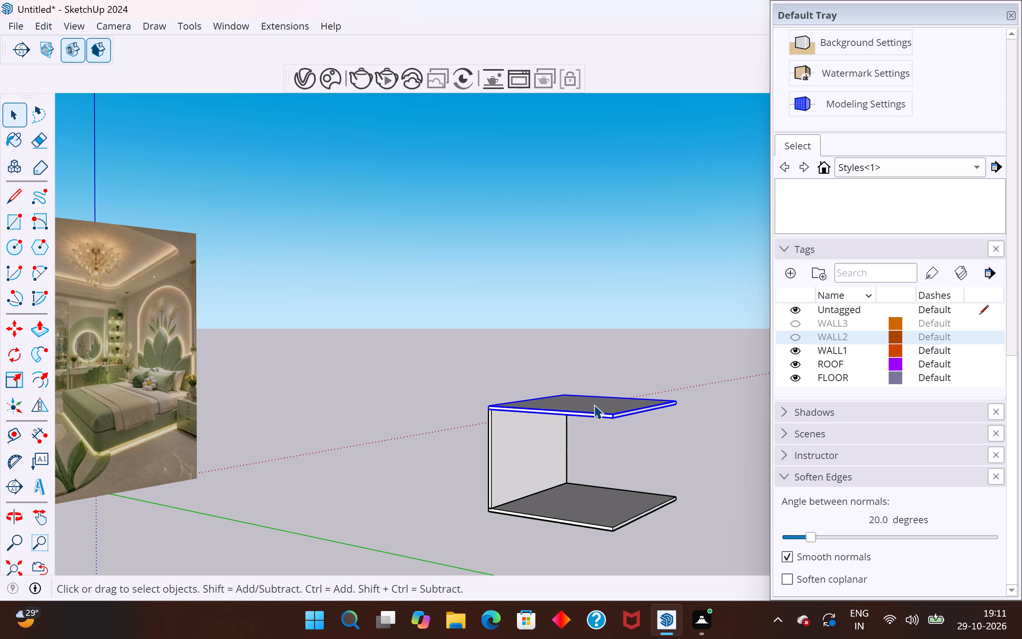
click(796, 350)
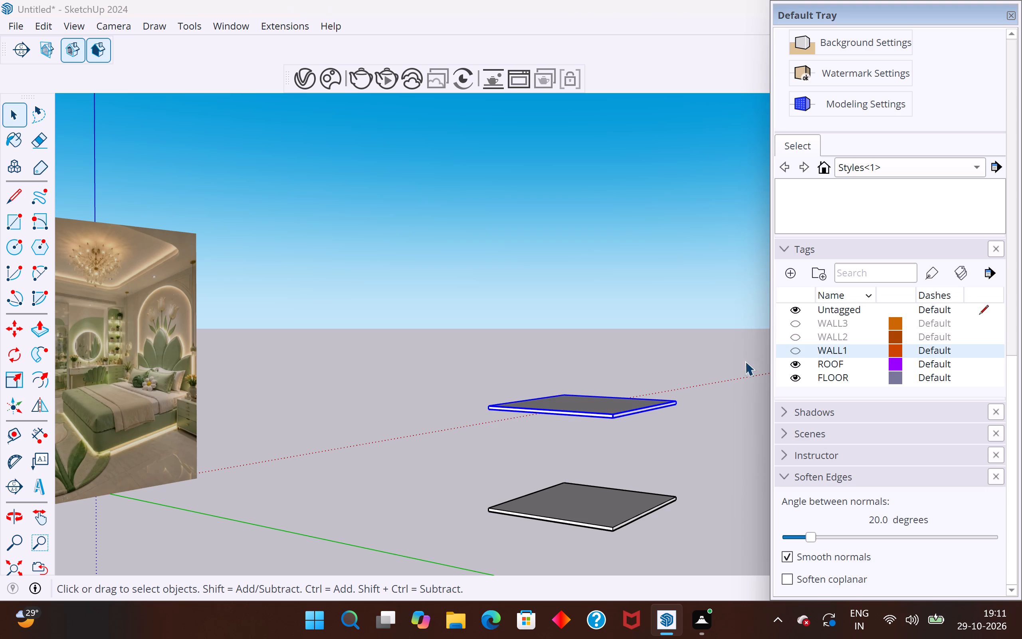
click(794, 348)
click(794, 363)
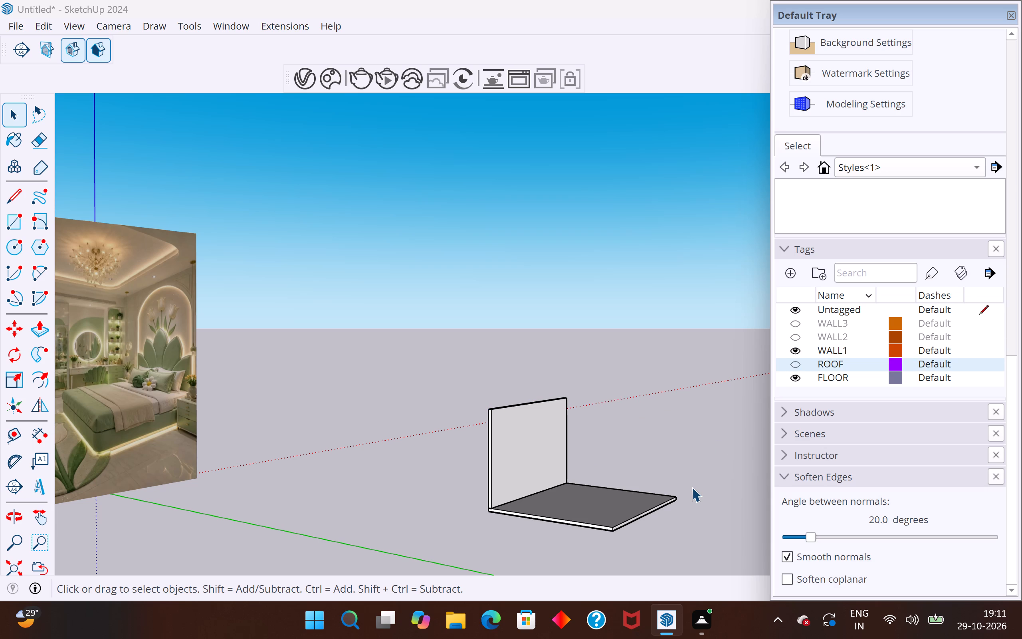
Place a vertical guide on WALL1, offset 4" inward from its vertical edge nearest the reference image.
middle_drag(624, 479, 610, 484)
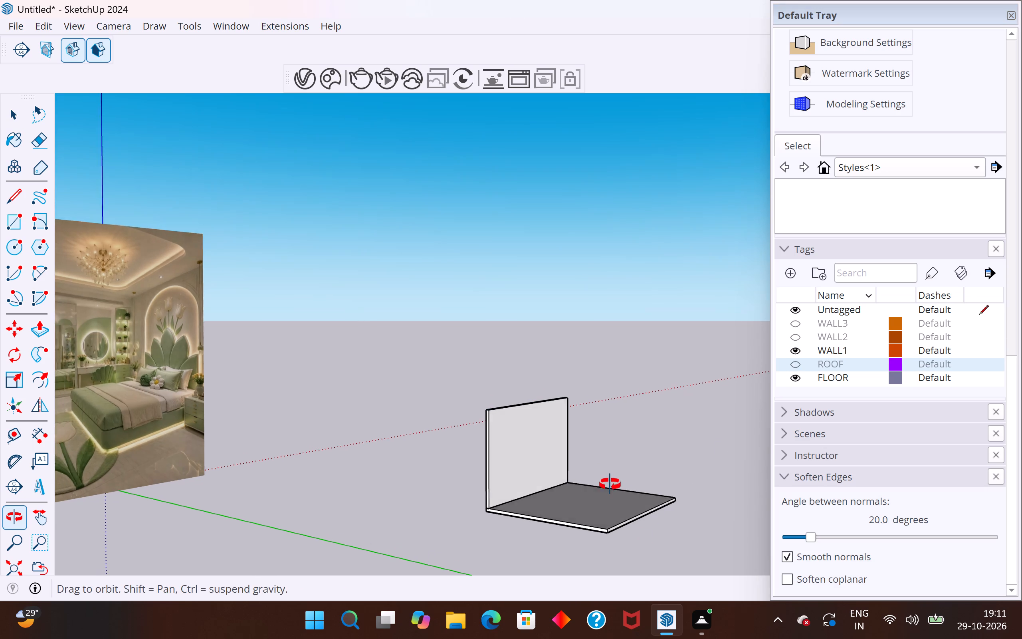
middle_drag(610, 484, 547, 517)
middle_drag(594, 479, 514, 511)
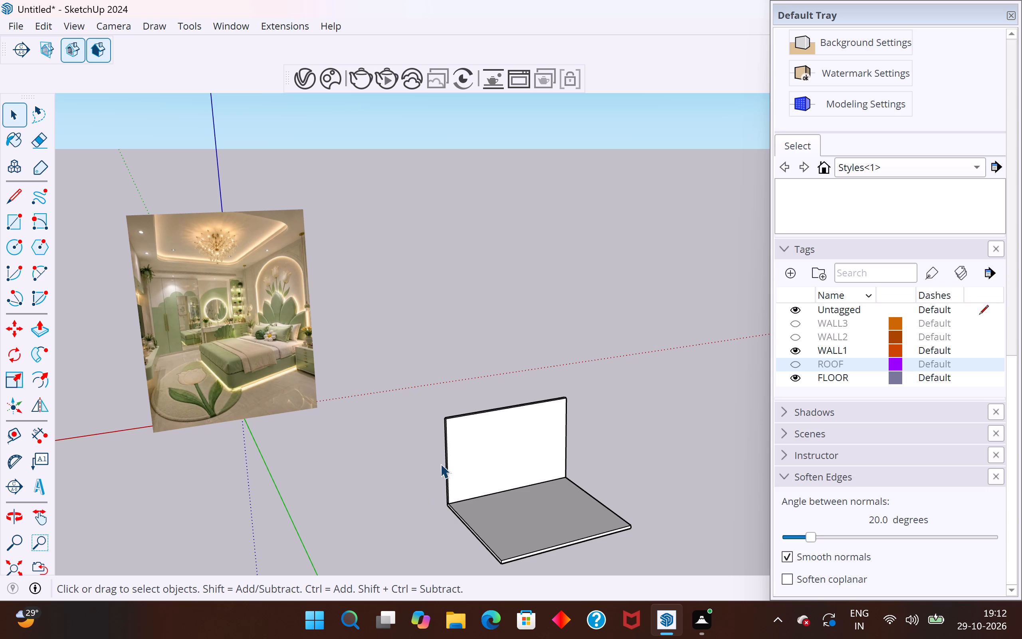
scroll(442, 456, up, 3)
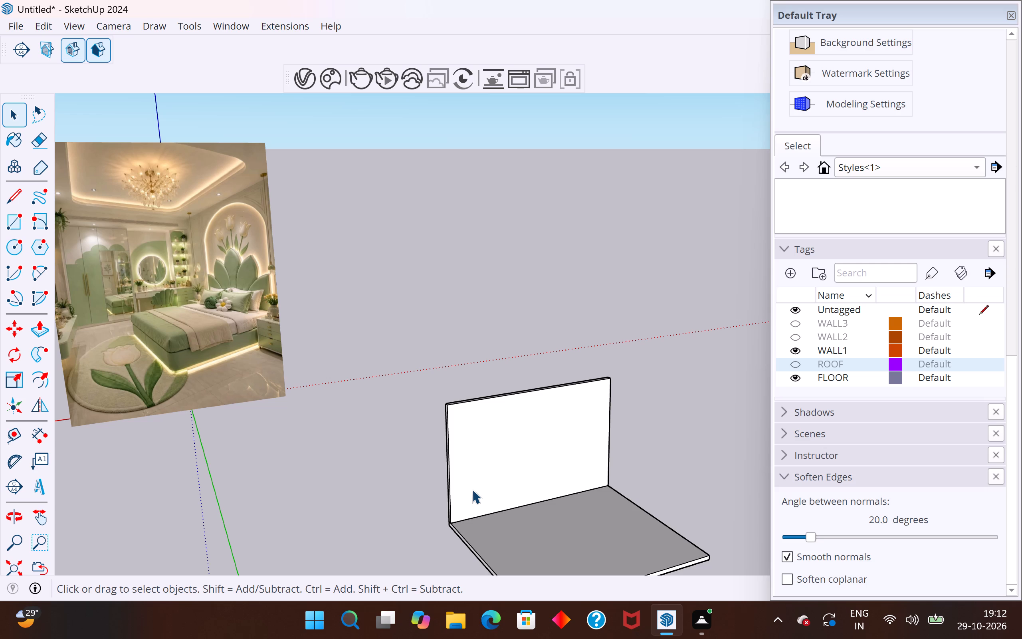
click(18, 437)
scroll(451, 496, up, 3)
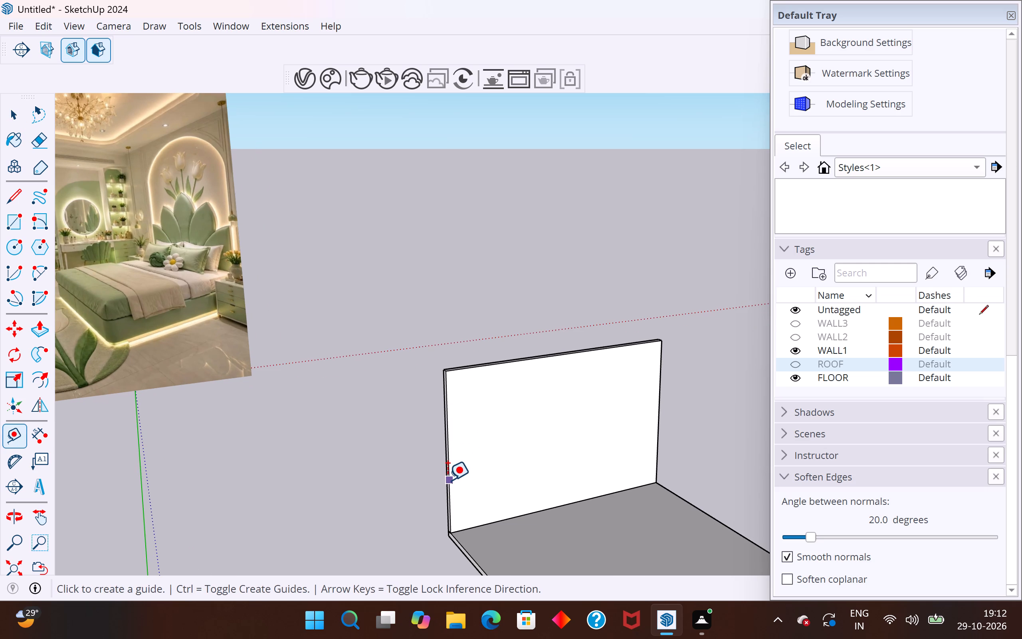
click(448, 480)
text(4")
key(Return)
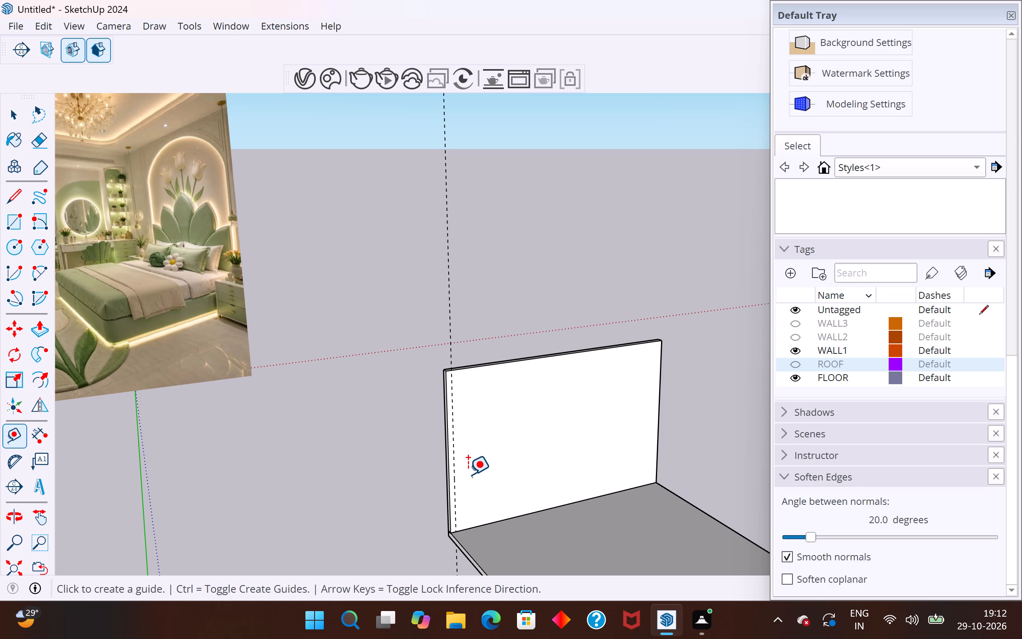
Place a second vertical guide on WALL1, offset 6' from the first guide toward the wall's far end.
click(453, 420)
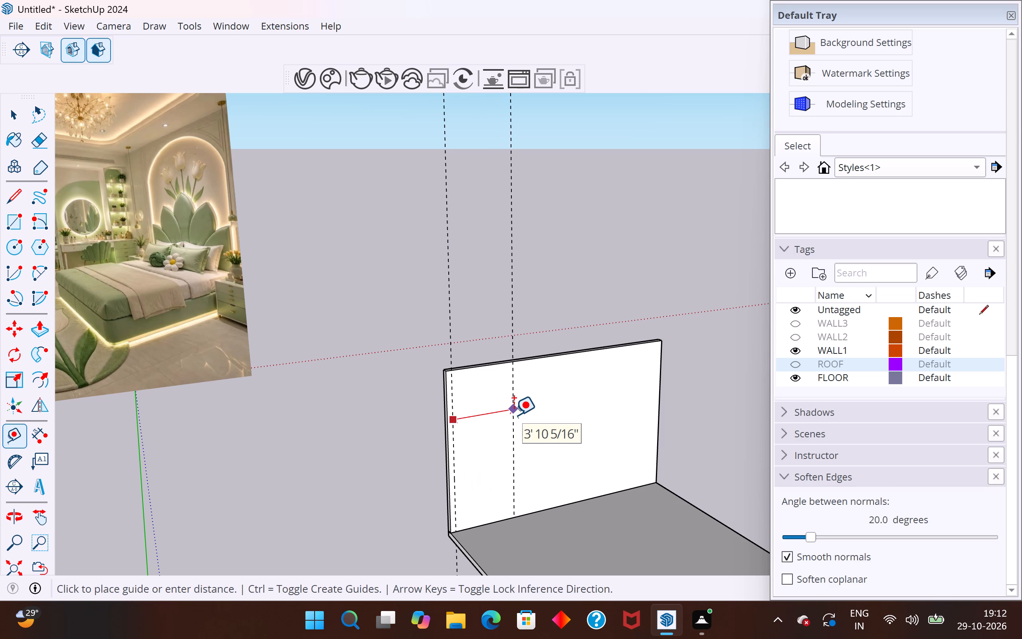
scroll(514, 415, down, 3)
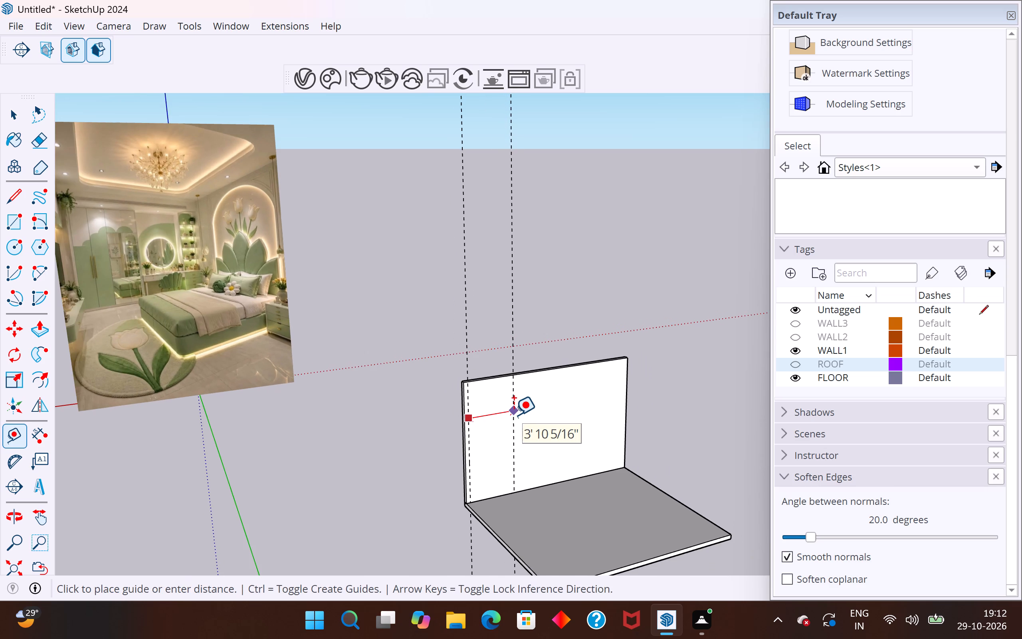
text(6')
key(Return)
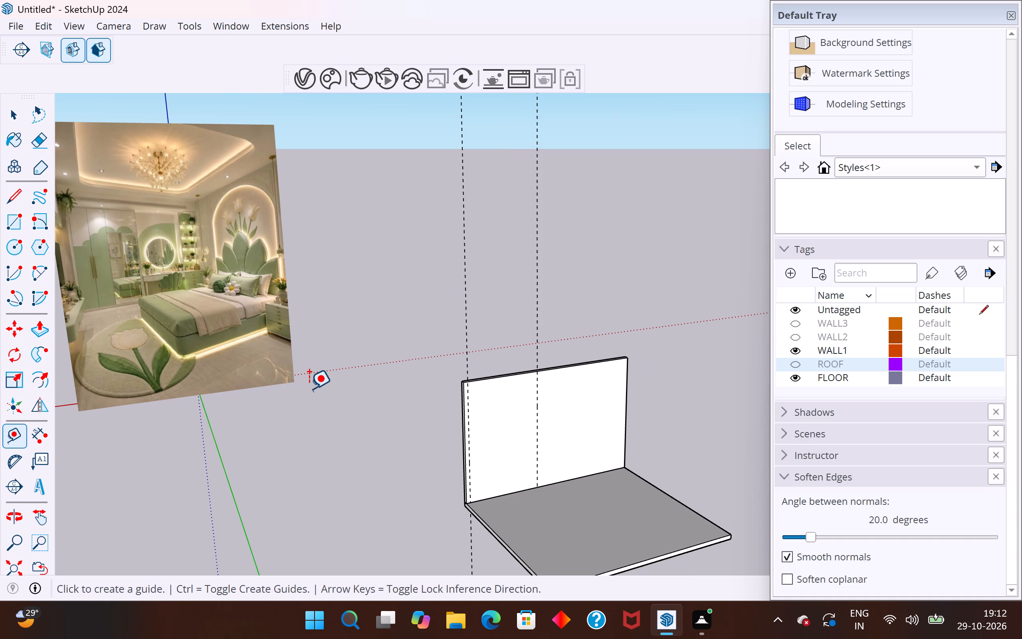
Place a horizontal guide on WALL1's inner face, offset 3" below its top edge.
scroll(559, 317, down, 2)
middle_drag(504, 353, 558, 286)
scroll(558, 341, up, 4)
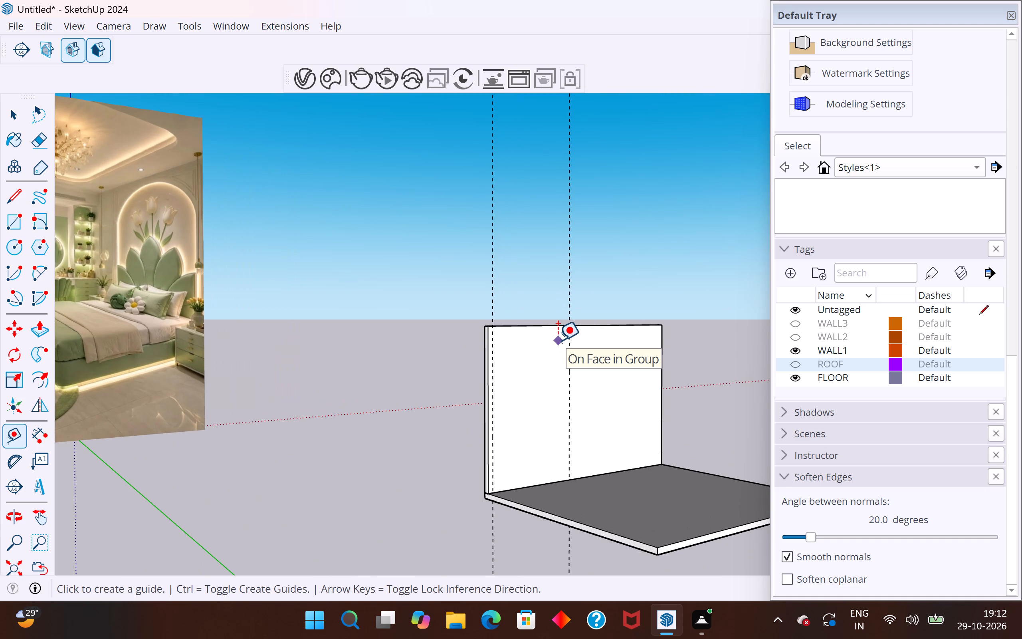
scroll(489, 327, up, 3)
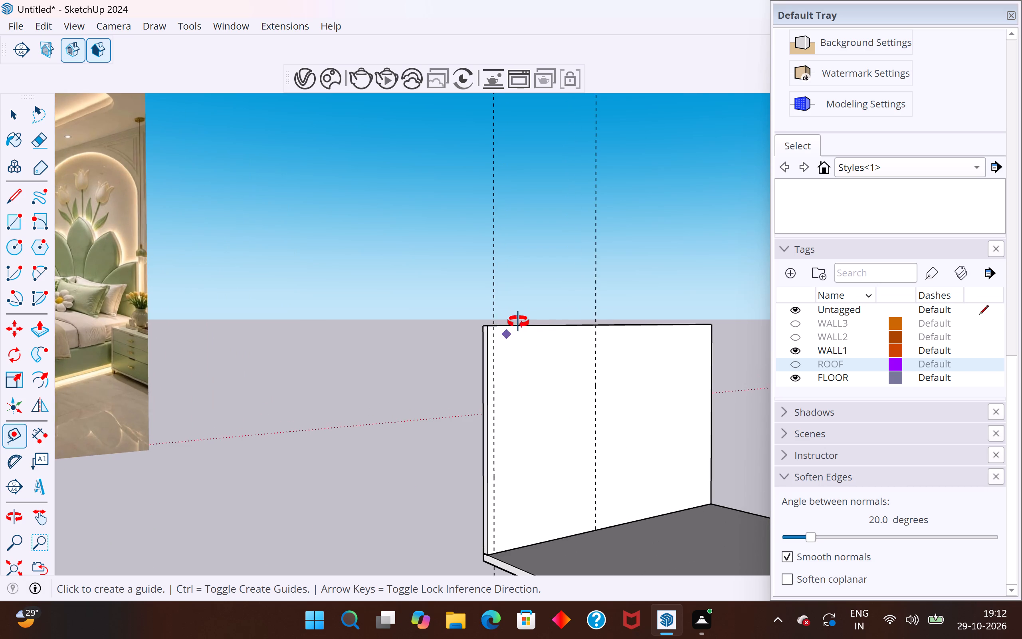
middle_drag(517, 325, 531, 289)
click(533, 309)
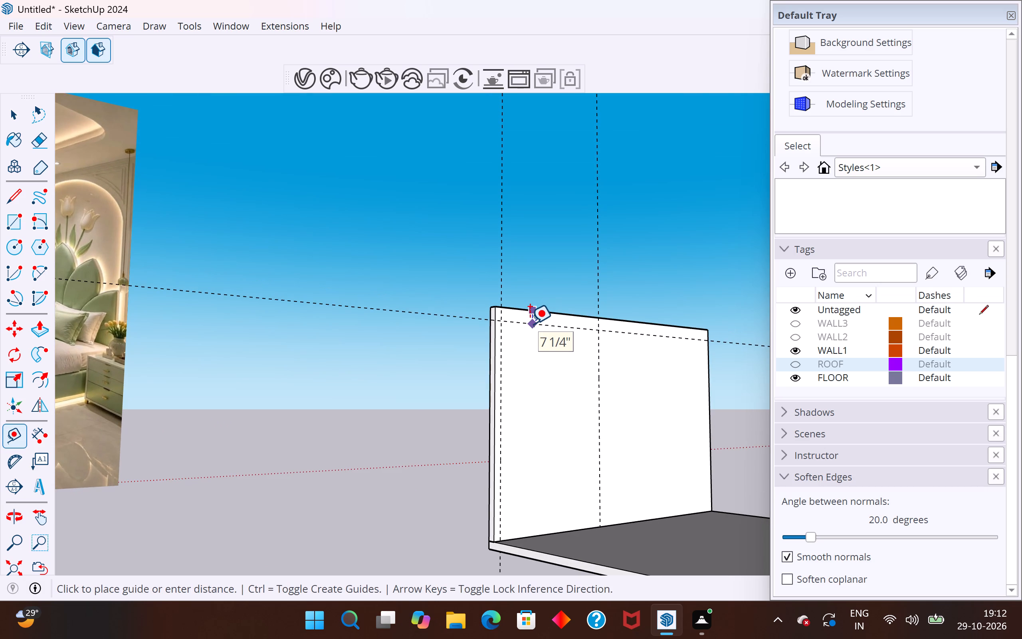
text(3")
key(Return)
Place a second horizontal guide on WALL1, offset 3" below the first horizontal guide.
scroll(529, 325, up, 4)
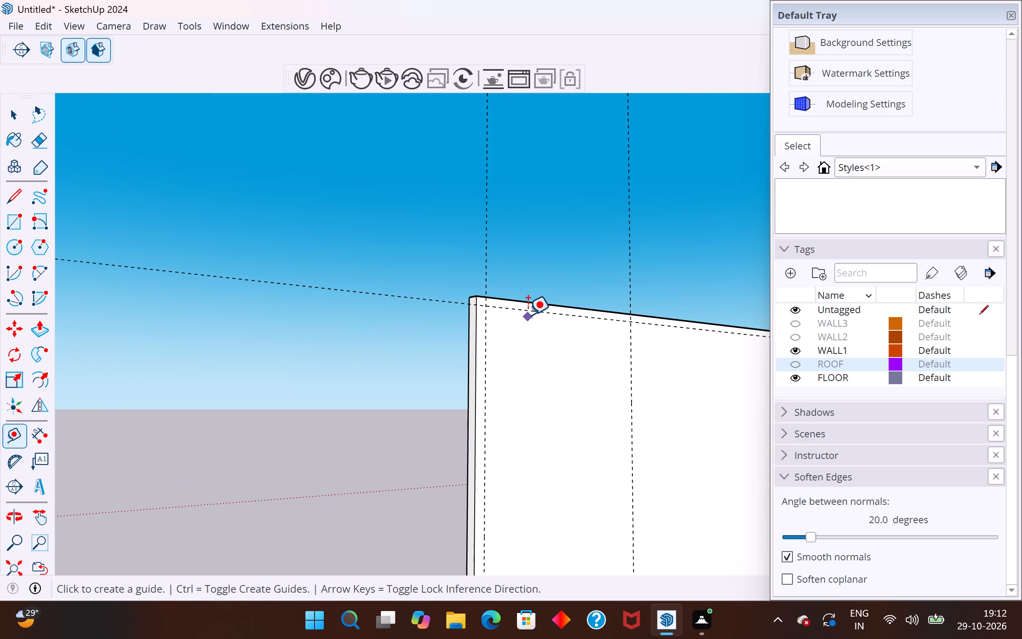
click(528, 315)
text(3")
key(Return)
Draw a rectangle on WALL1 between the two vertical guides, from the lower horizontal guide down to the floor.
scroll(528, 335, up, 1)
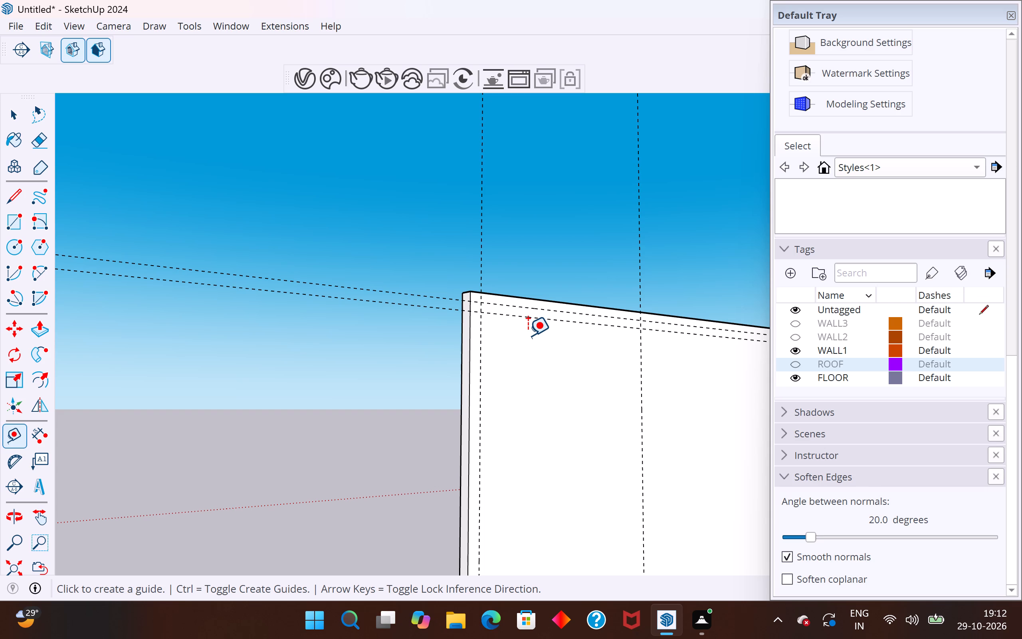
scroll(551, 324, down, 3)
scroll(529, 225, down, 3)
scroll(561, 174, down, 2)
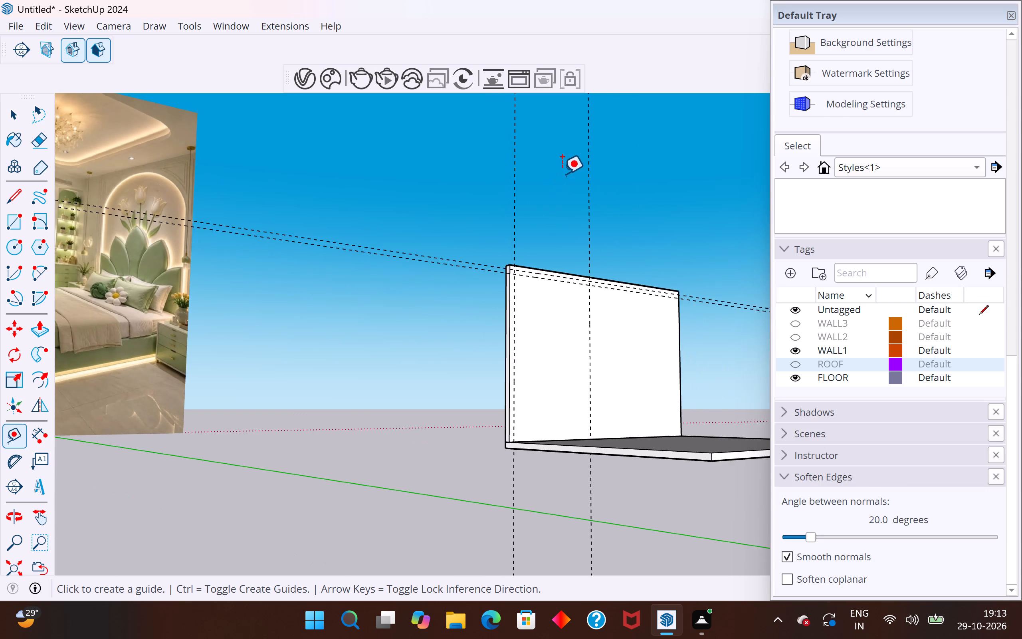
middle_drag(551, 195, 536, 358)
scroll(569, 202, down, 4)
scroll(584, 473, up, 3)
scroll(573, 328, up, 2)
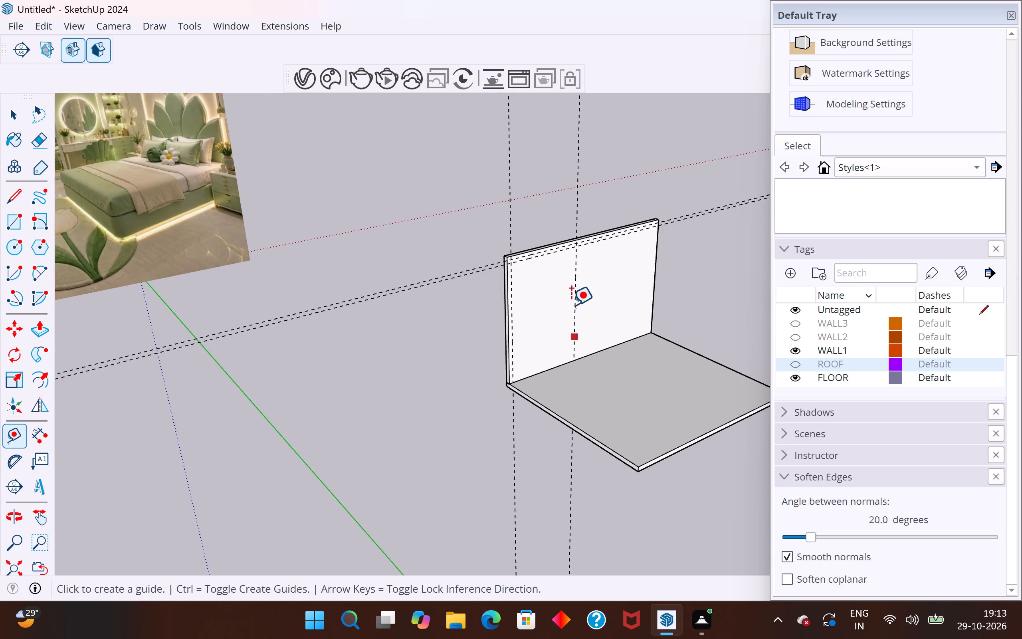
scroll(571, 305, up, 2)
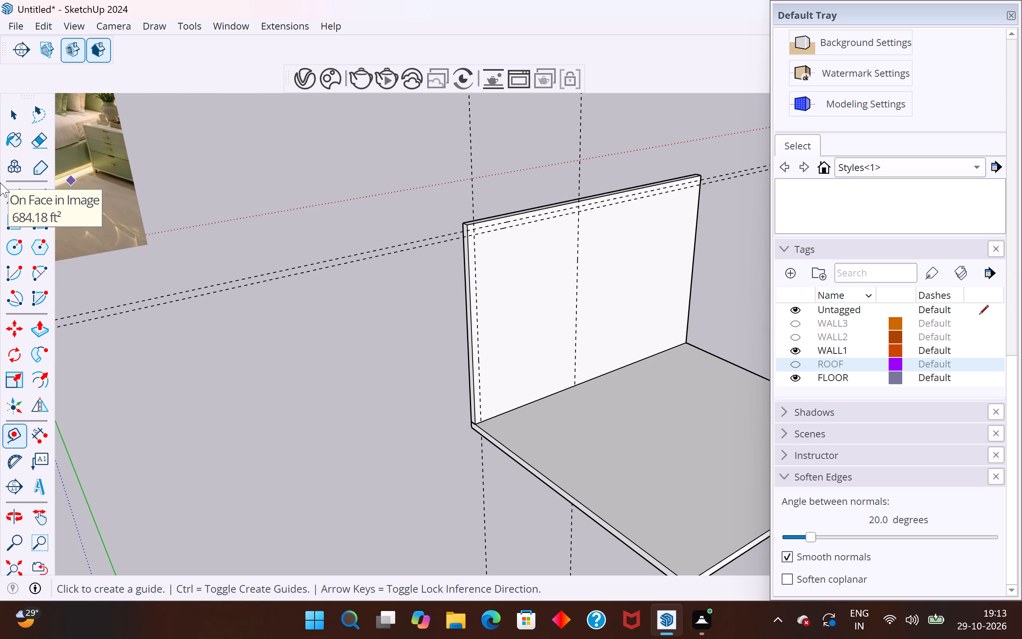
click(43, 329)
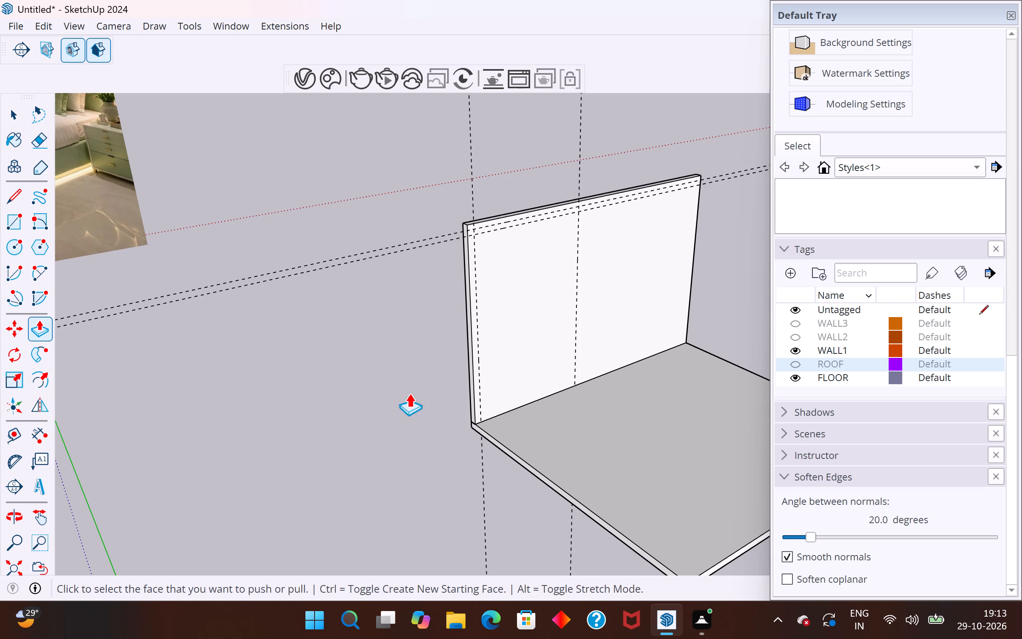
click(12, 222)
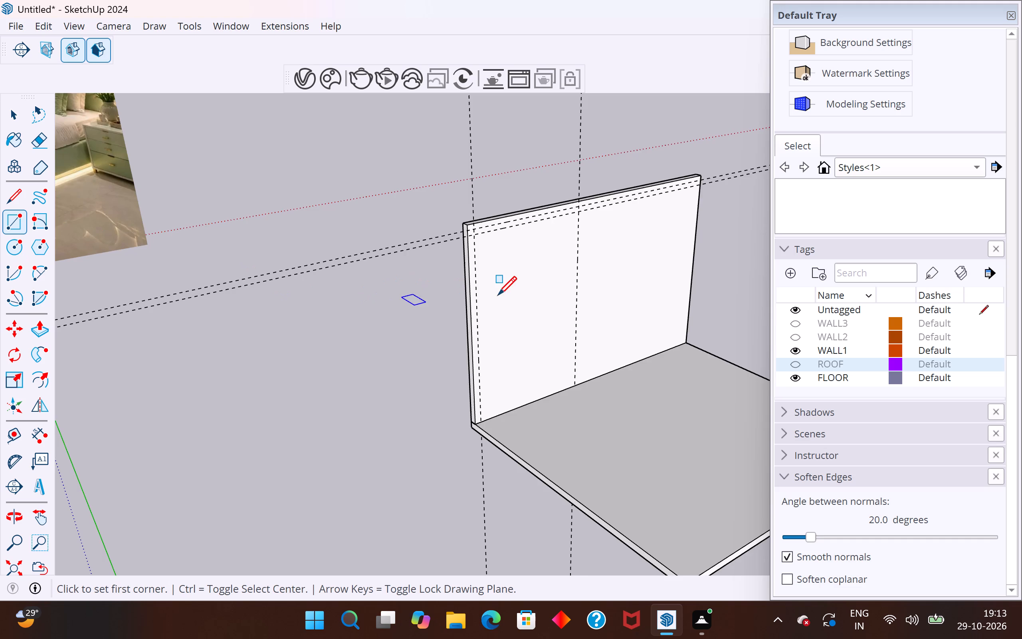
scroll(501, 291, up, 3)
click(463, 215)
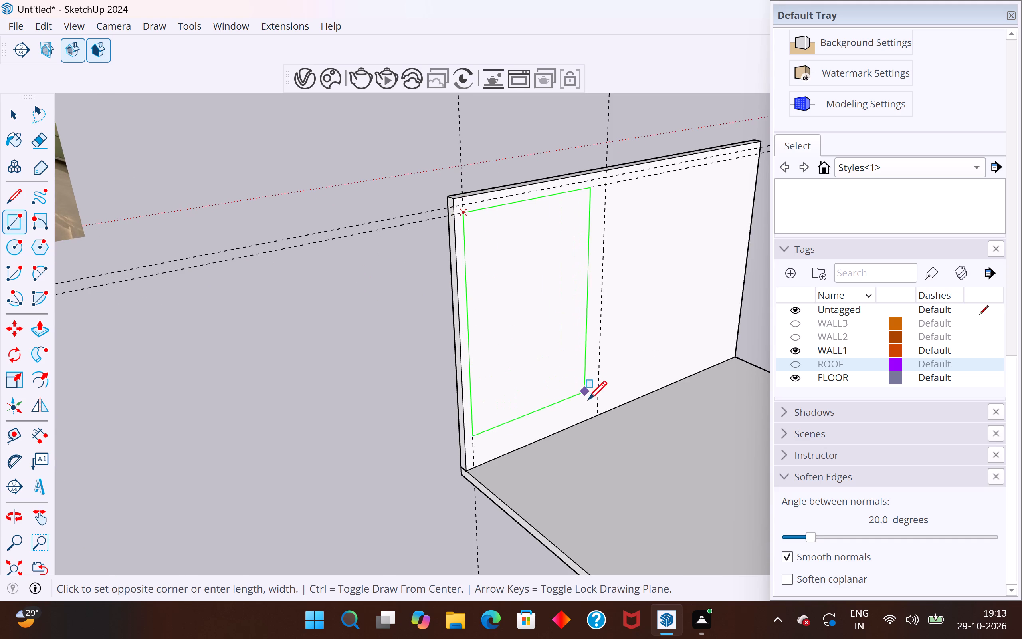
click(600, 410)
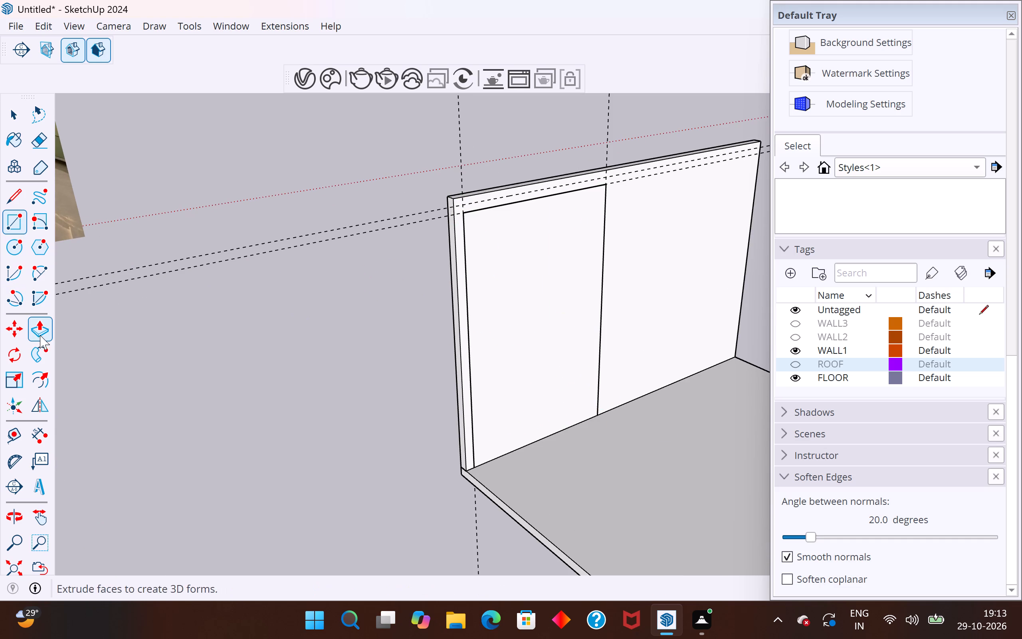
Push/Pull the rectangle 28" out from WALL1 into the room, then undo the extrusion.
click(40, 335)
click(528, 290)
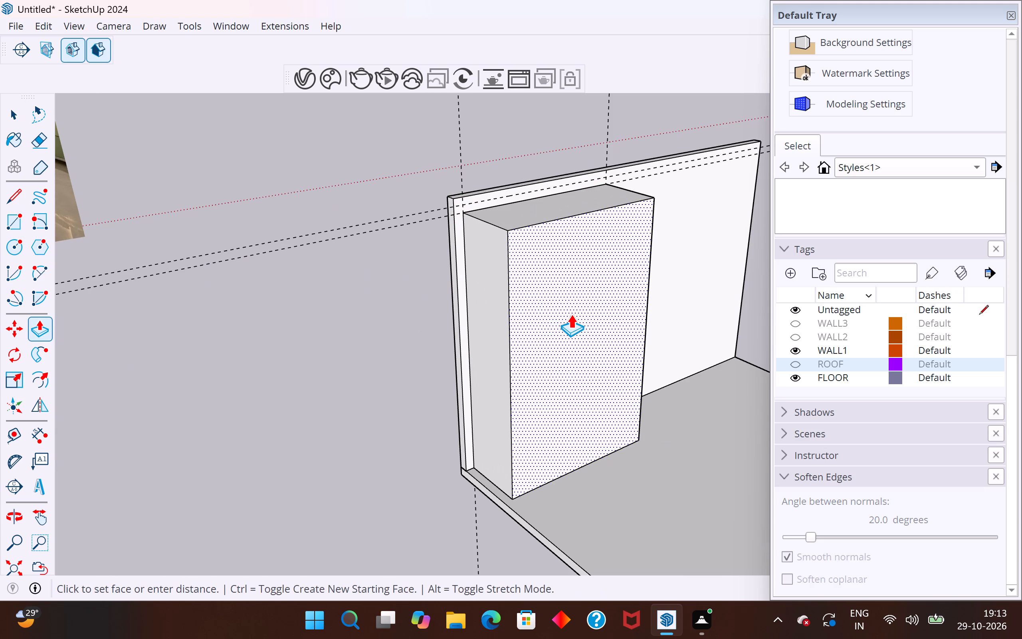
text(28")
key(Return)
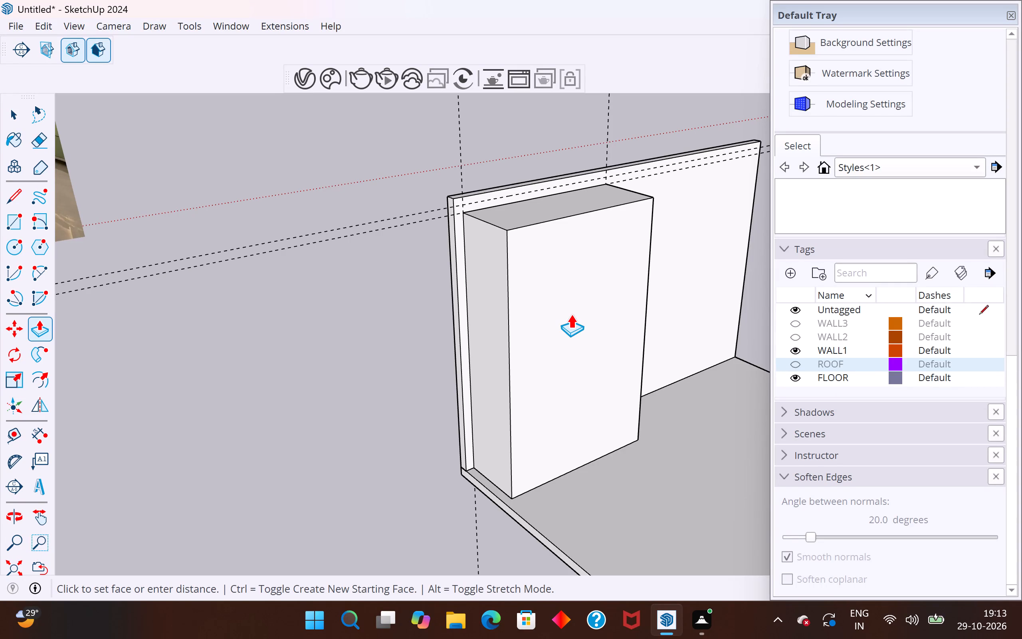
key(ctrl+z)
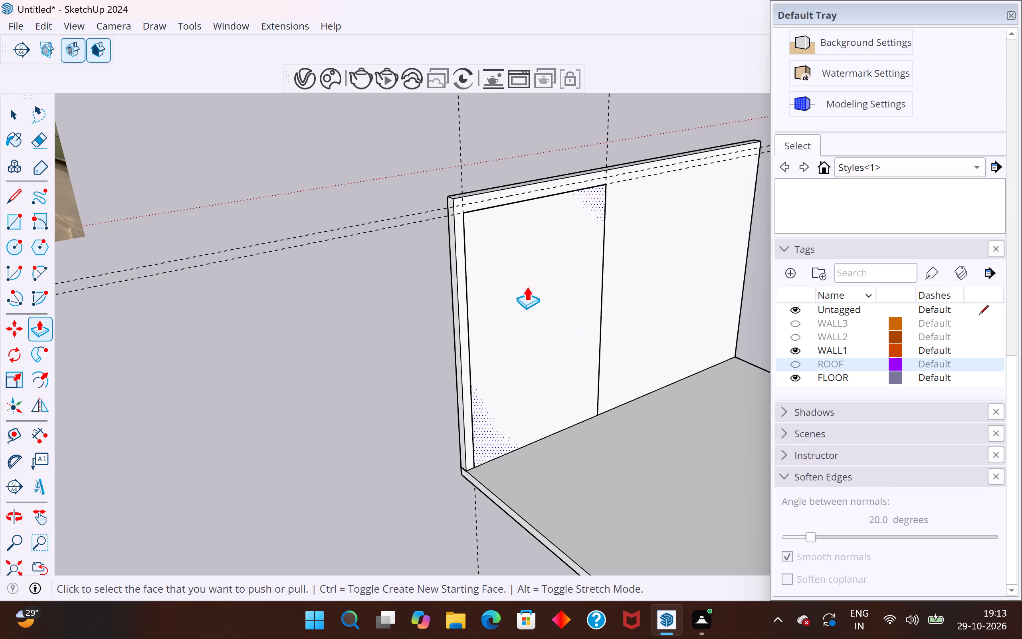
Push/Pull the rectangle 23" out from WALL1 into the room to form the wardrobe body.
click(527, 286)
text(23")
key(Return)
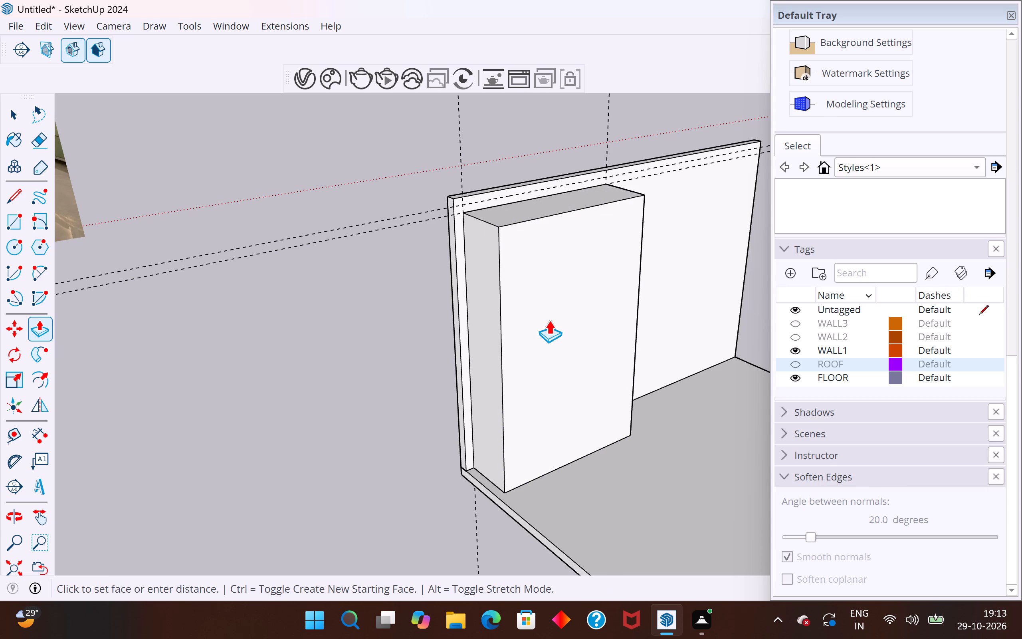
Make the entire wardrobe body, with all its faces and edges, into a group.
click(12, 116)
triple_click(557, 301)
right_click(557, 301)
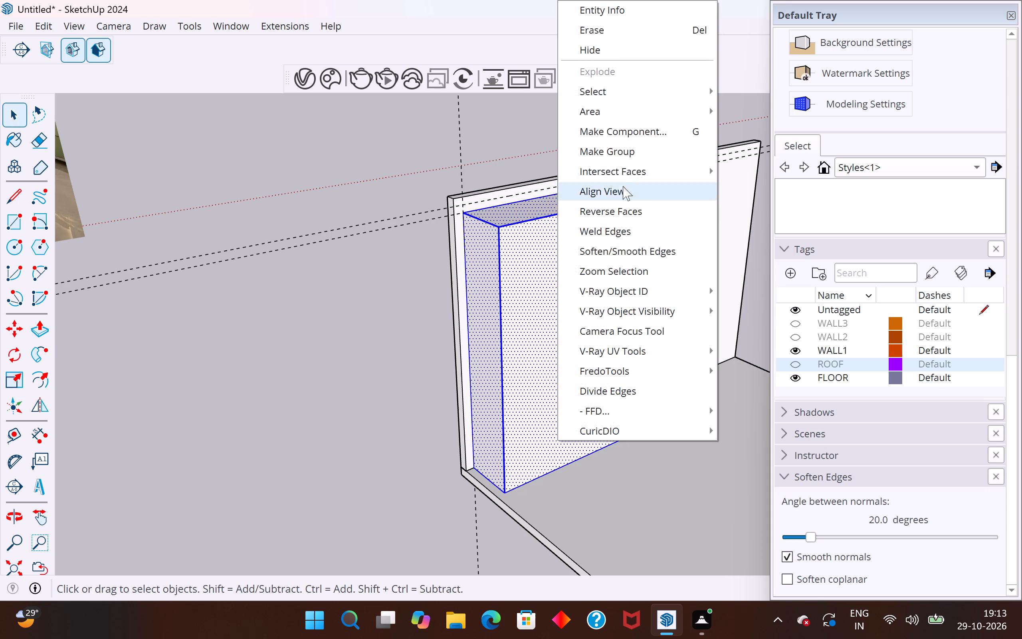
click(630, 156)
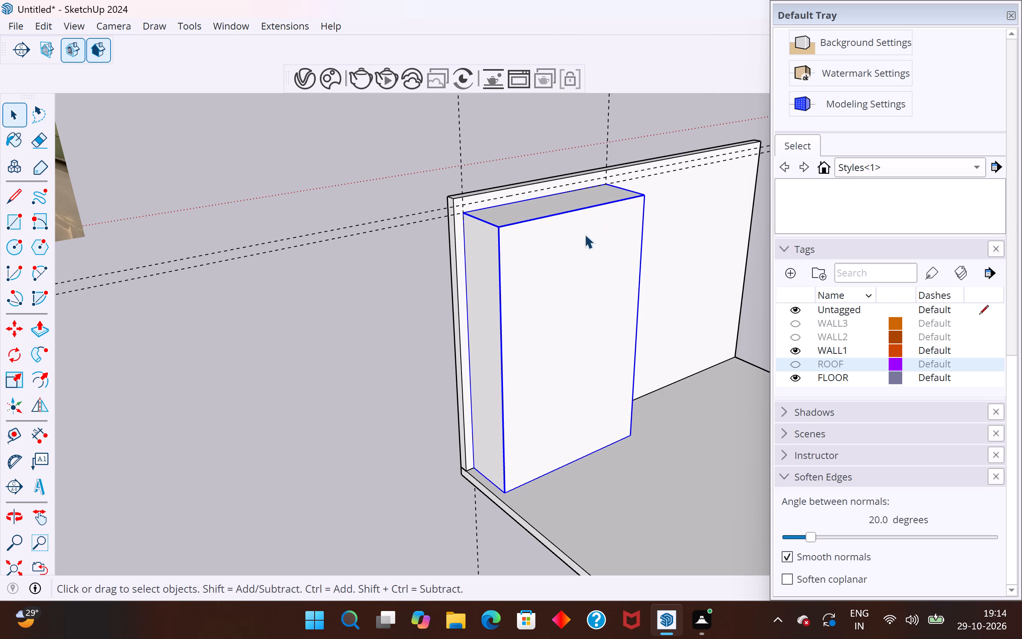
click(313, 335)
Draw a rectangle covering the wardrobe body's whole front face, from its upper corner to the opposite lower corner.
click(15, 226)
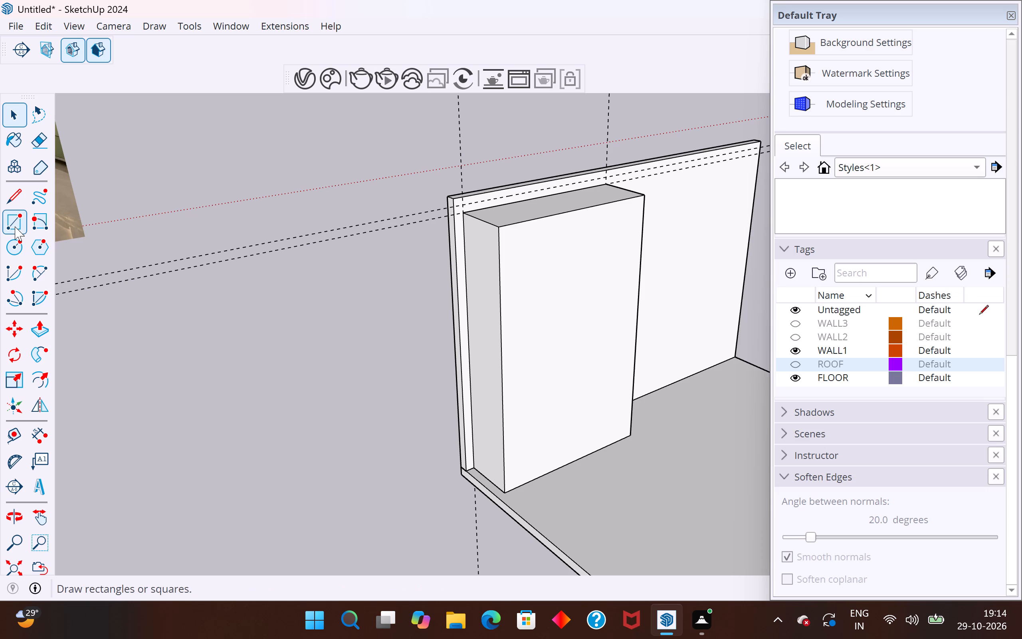
click(503, 229)
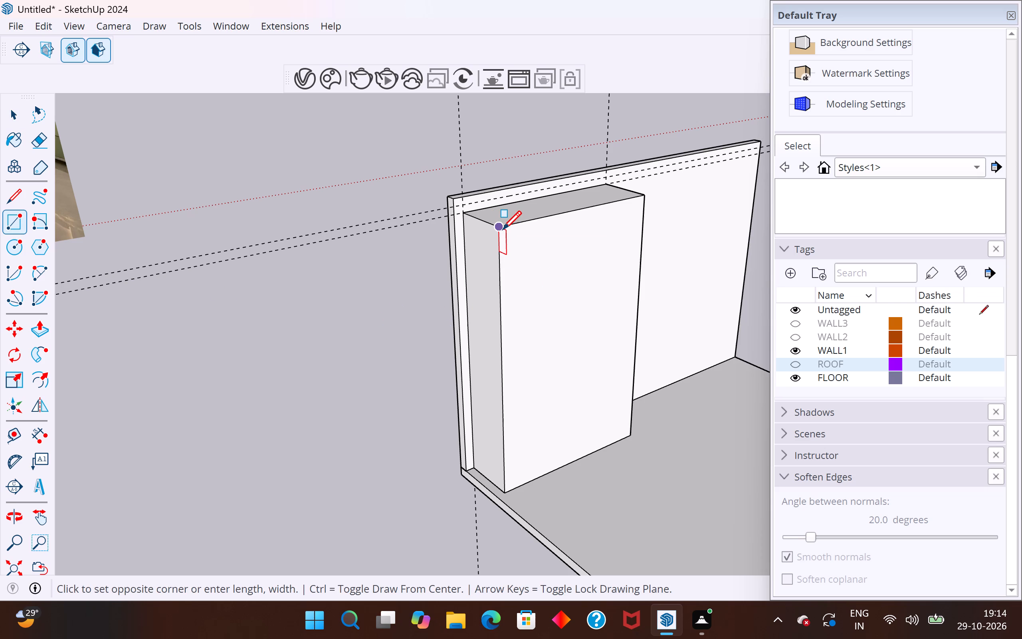
click(632, 438)
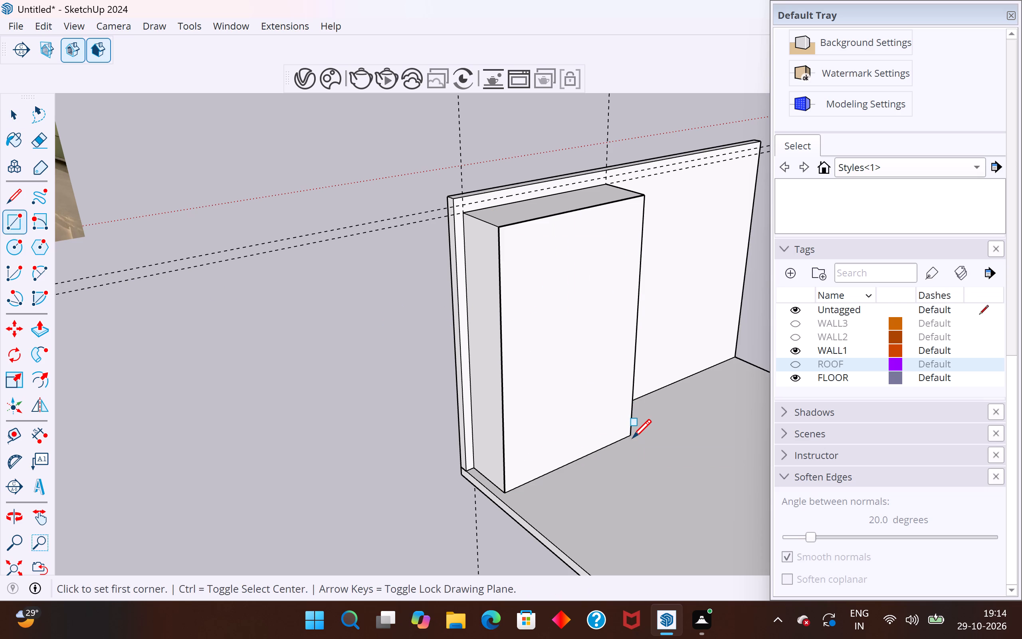
click(18, 108)
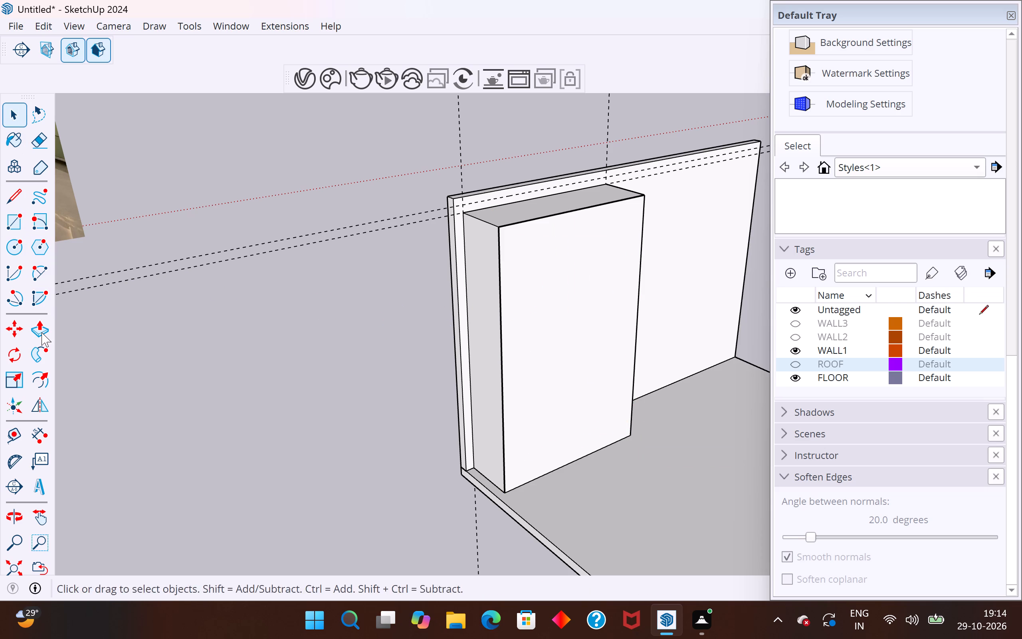
Push/Pull the new front rectangle .75" outward to form the wardrobe's front panel.
click(42, 332)
click(548, 391)
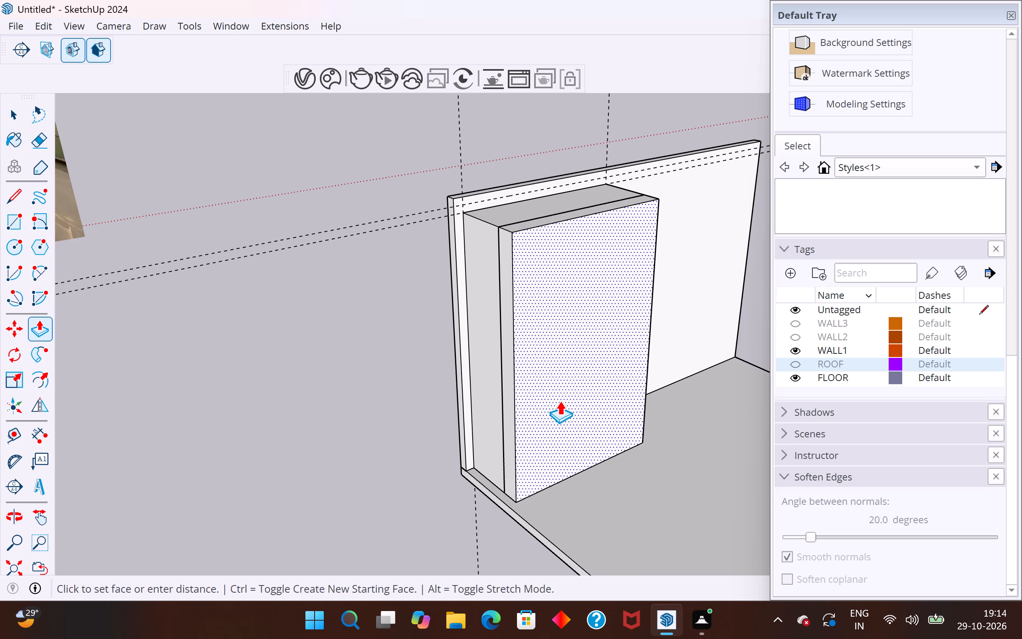
key(period)
text(75")
key(Return)
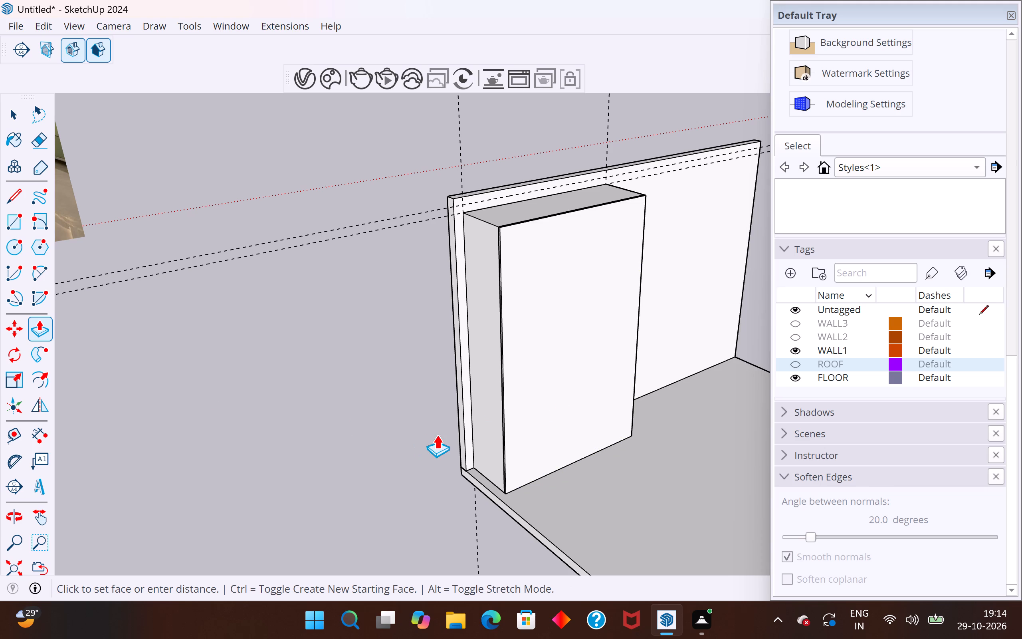
Make the whole wardrobe front panel into its own group, separate from the body.
click(15, 109)
triple_click(602, 343)
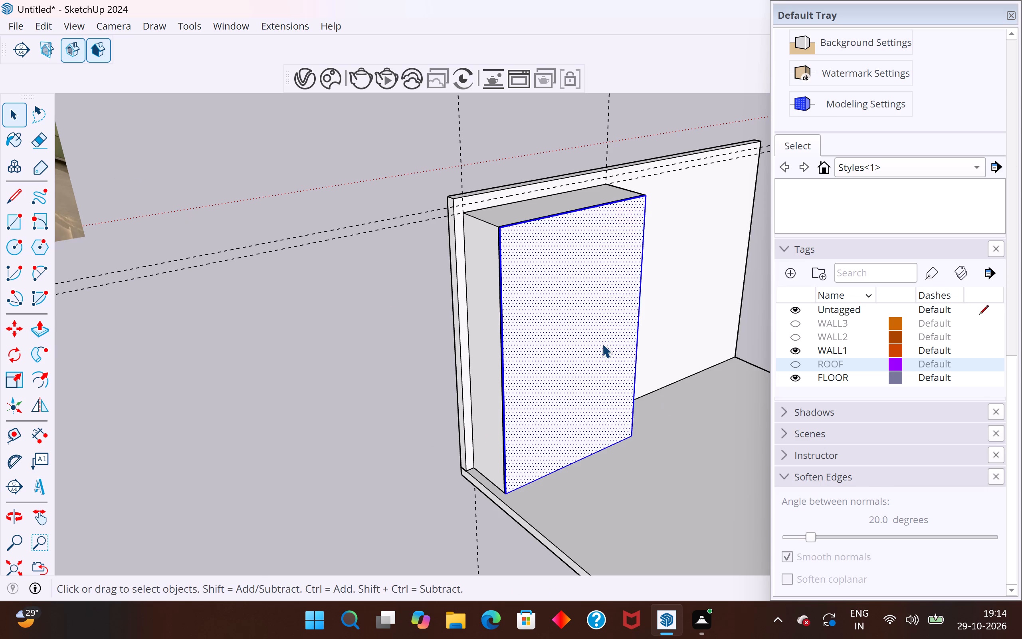
right_click(602, 343)
click(691, 151)
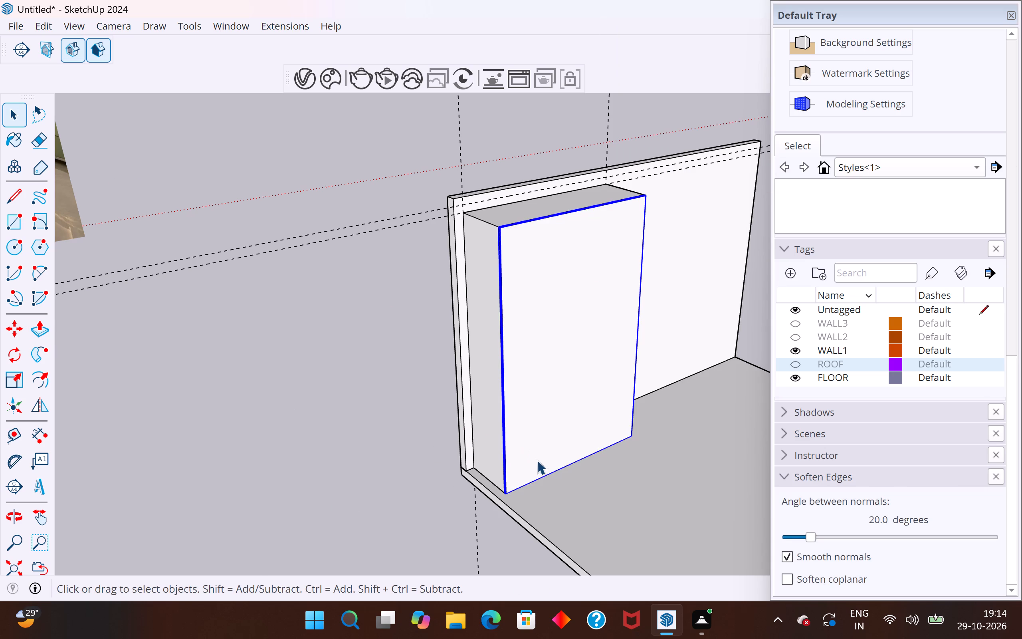
click(578, 365)
click(251, 341)
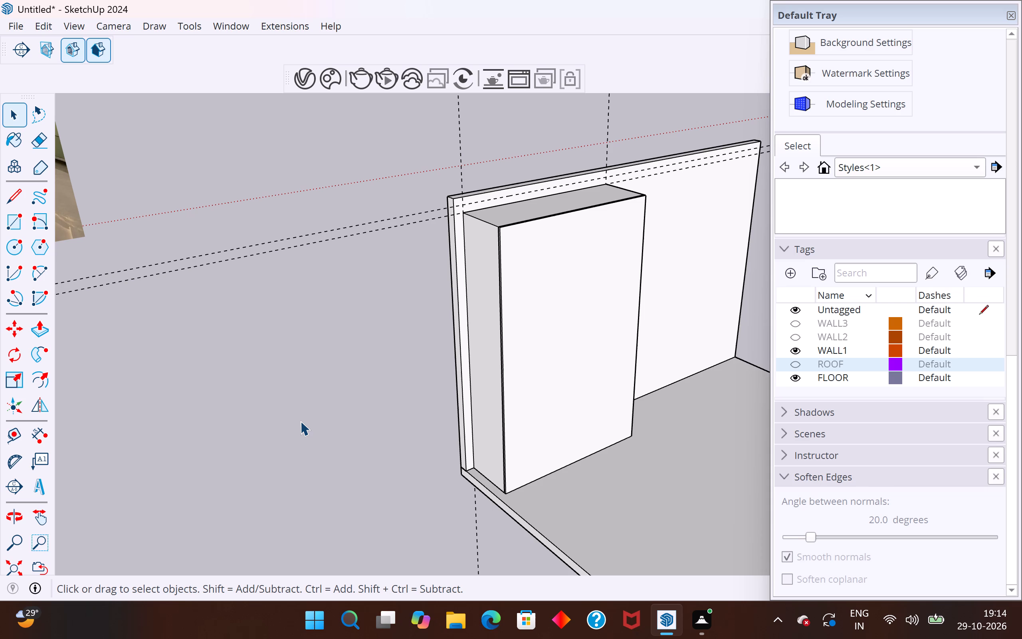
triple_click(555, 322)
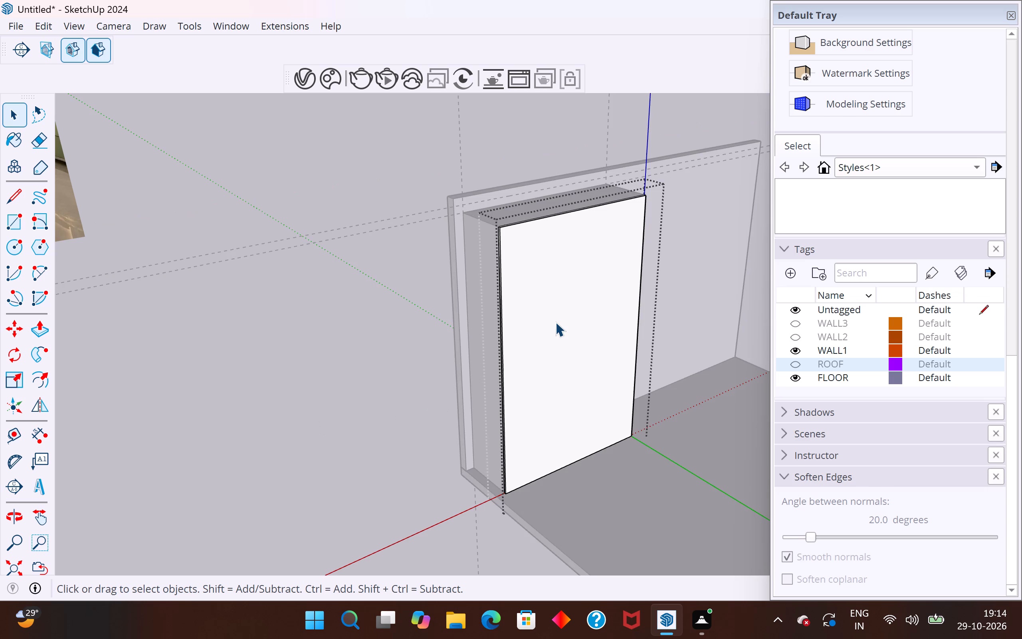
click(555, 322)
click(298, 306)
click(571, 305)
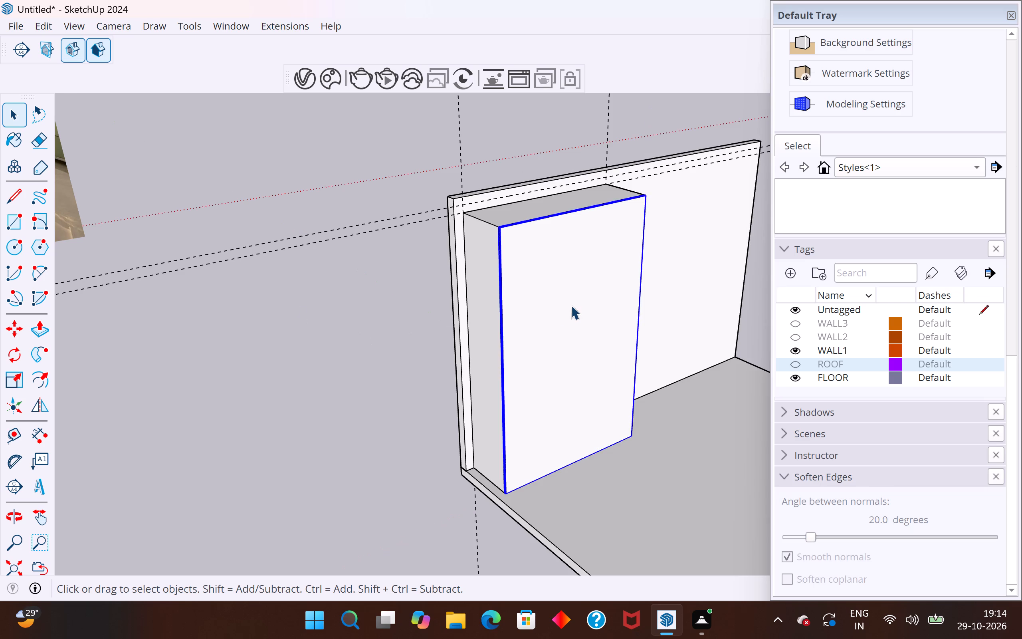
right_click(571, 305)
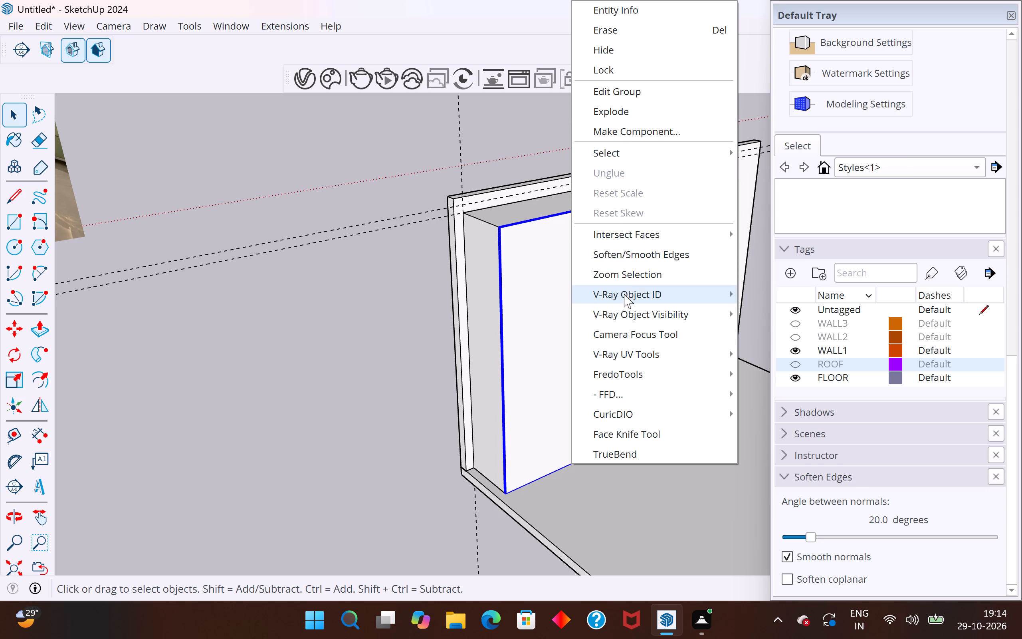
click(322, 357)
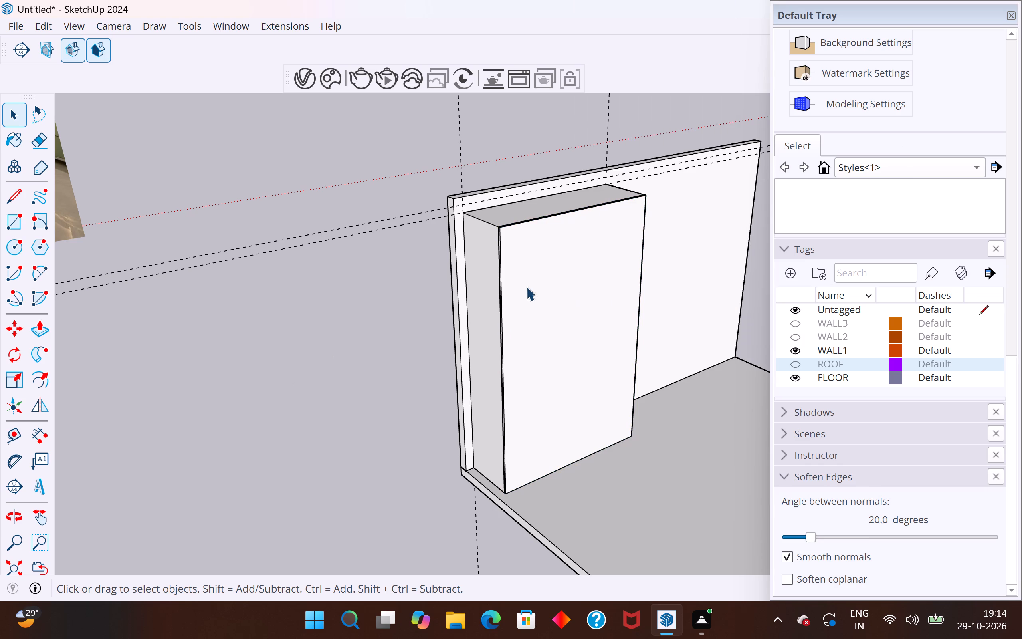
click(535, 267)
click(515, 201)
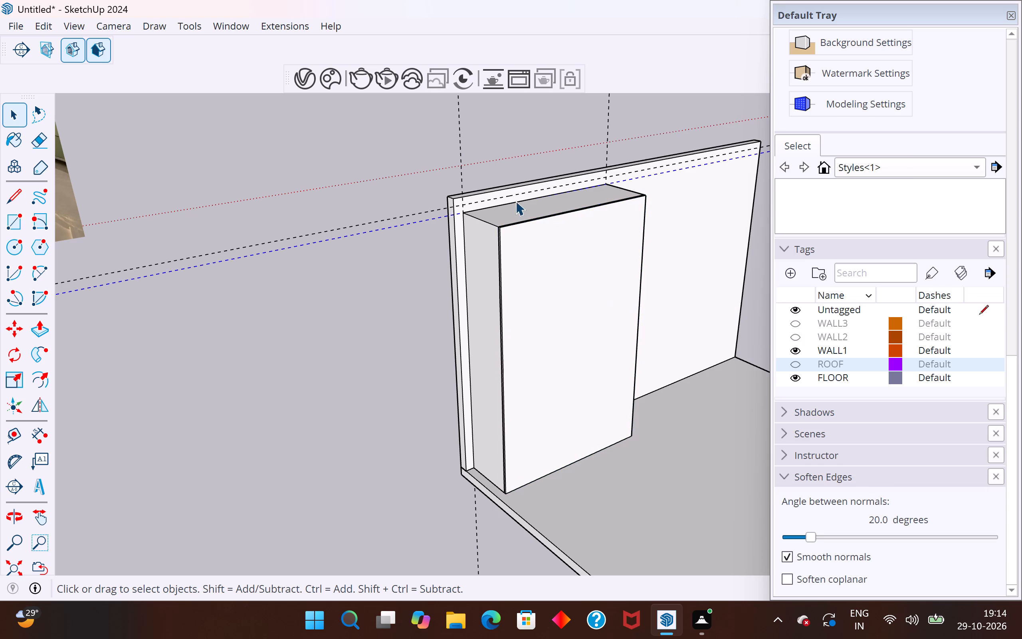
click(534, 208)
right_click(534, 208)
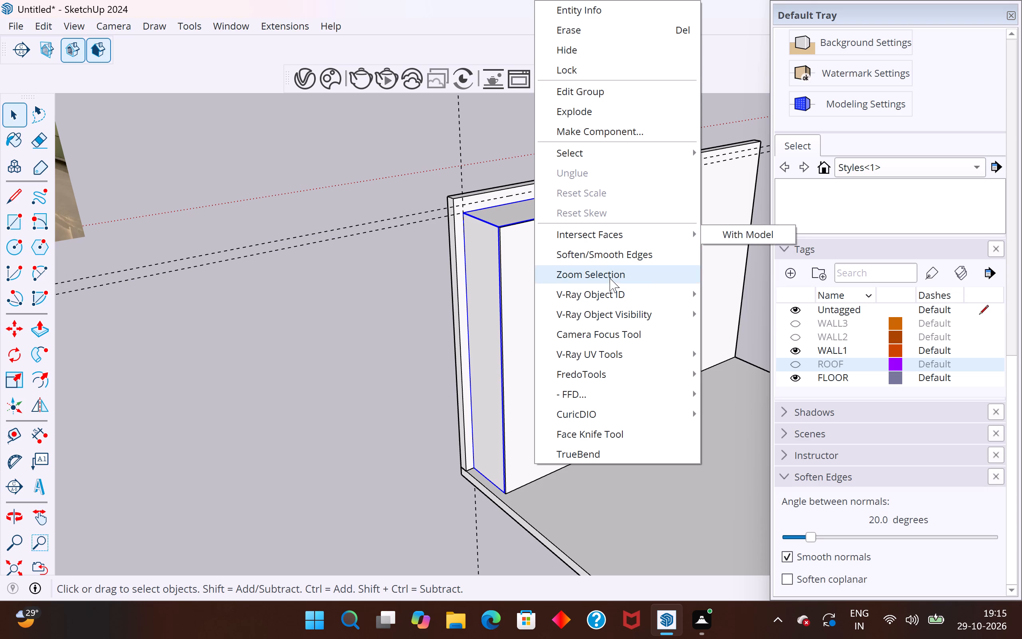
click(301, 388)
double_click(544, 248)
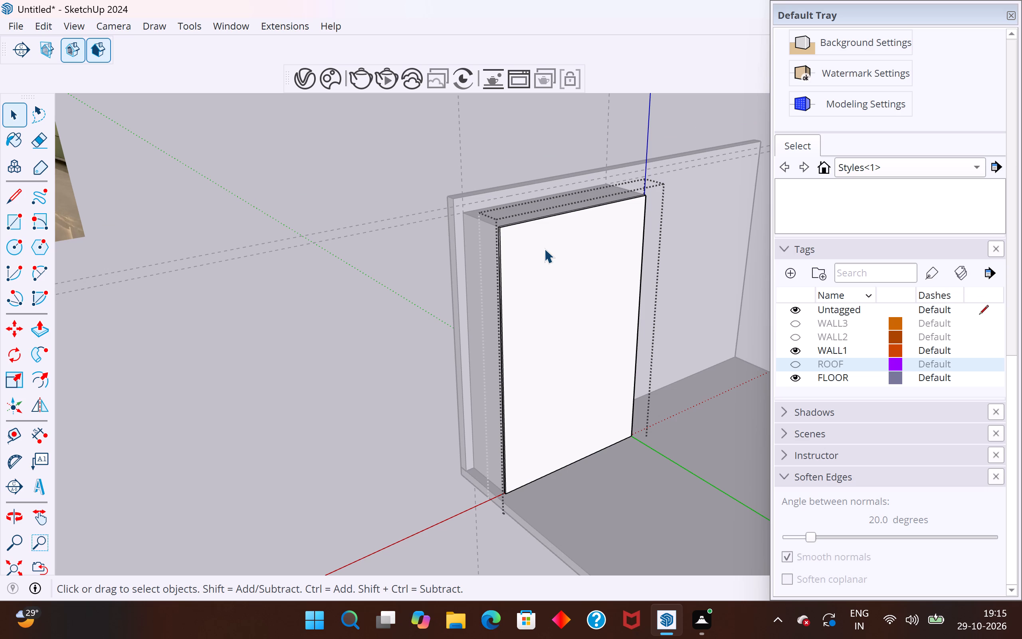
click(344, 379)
Hide the wardrobe body group and the wall behind it, leaving the front panel in view.
click(476, 379)
right_click(476, 379)
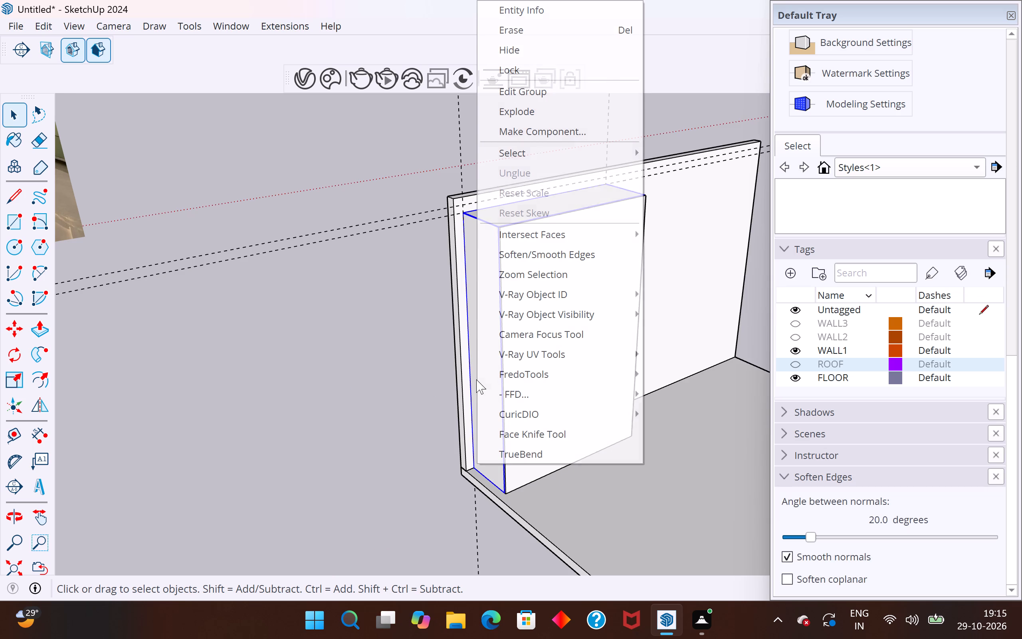
click(553, 49)
click(482, 214)
right_click(482, 214)
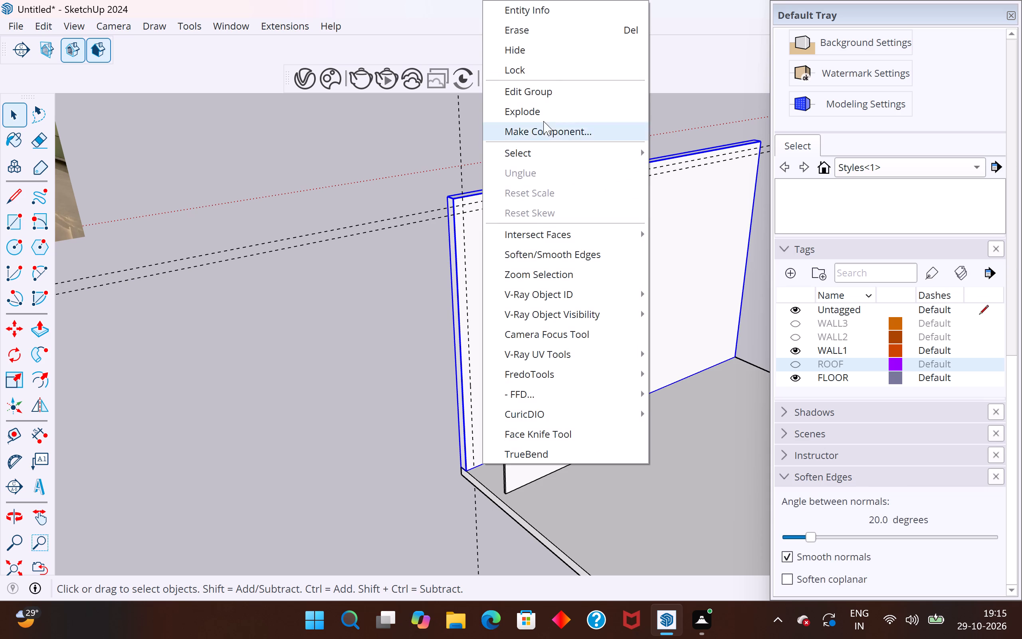
click(545, 51)
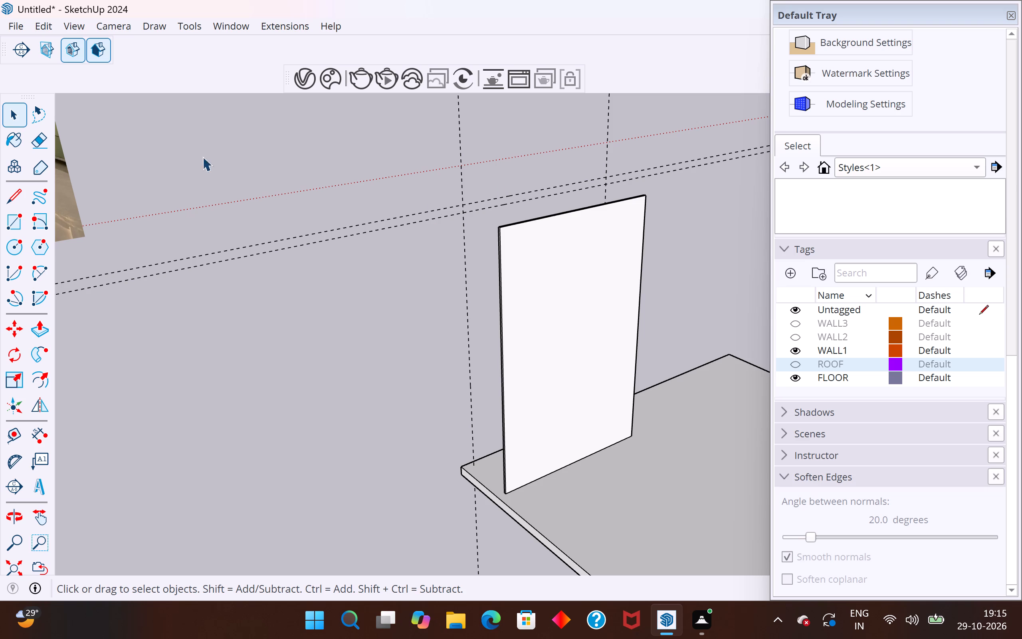
Delete all existing guides from the model.
click(40, 26)
click(80, 186)
Place horizontal guides 2' below the wardrobe front panel's top edge and 2' above its bottom edge.
click(12, 430)
click(573, 214)
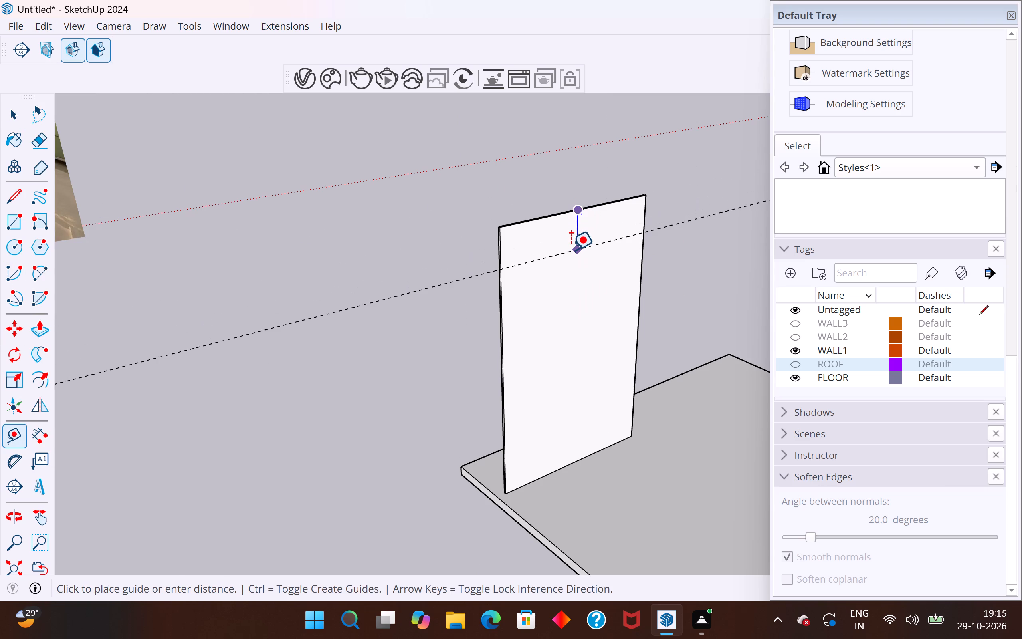
text(2')
key(Return)
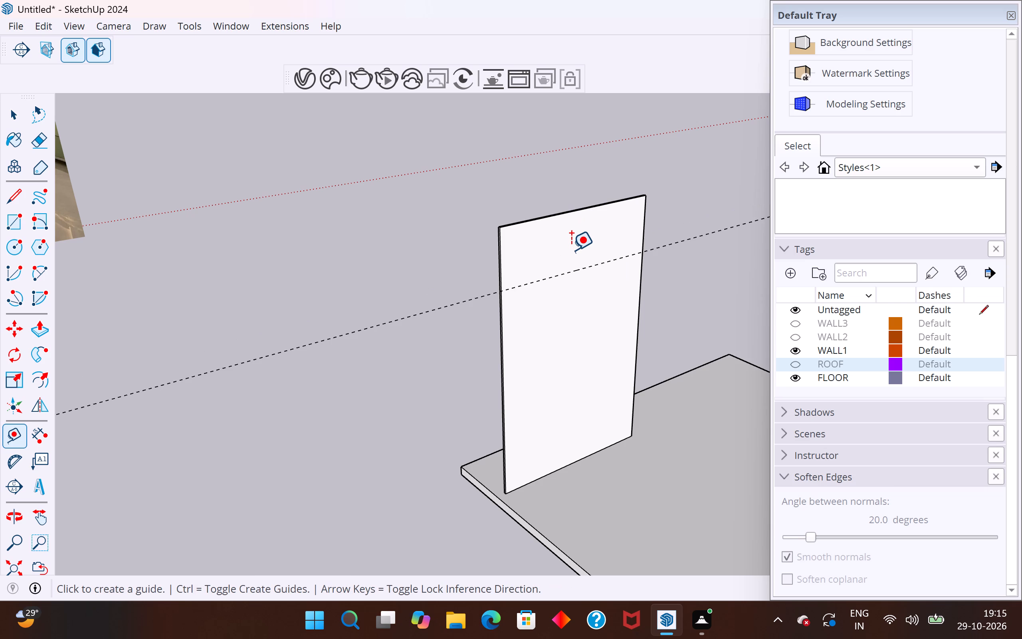
click(561, 466)
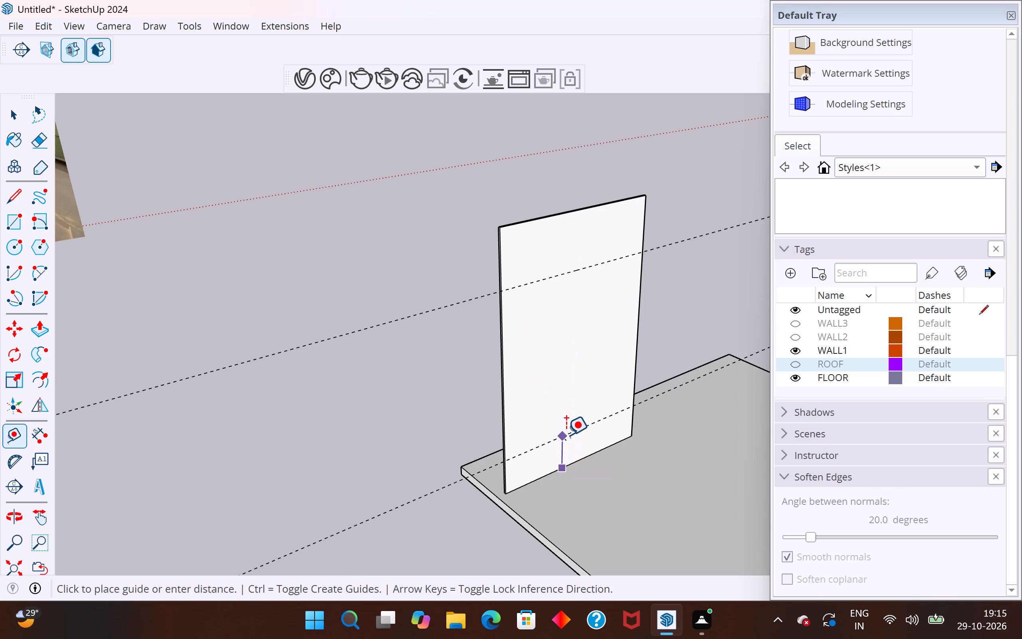
text(2')
key(Return)
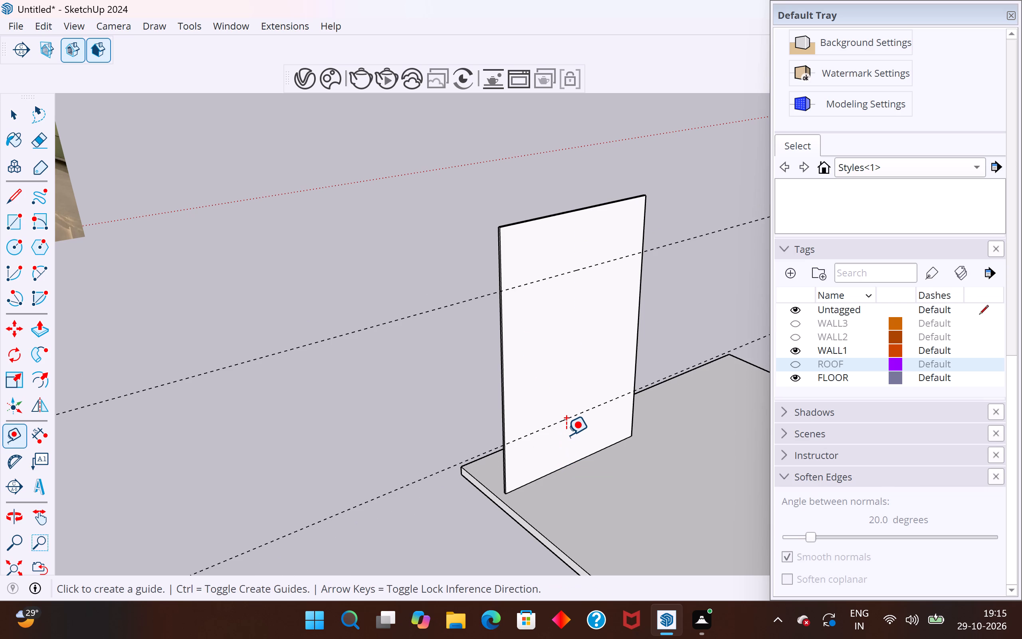
Hide the floor so that only the wardrobe front panel and its guides remain around it.
click(24, 112)
click(594, 499)
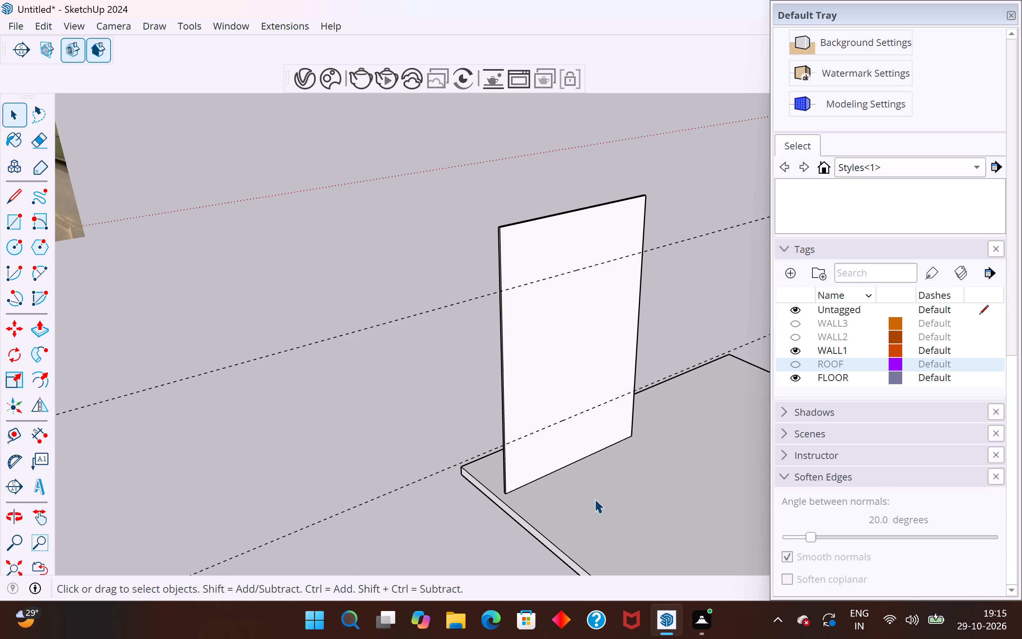
right_click(594, 499)
click(637, 88)
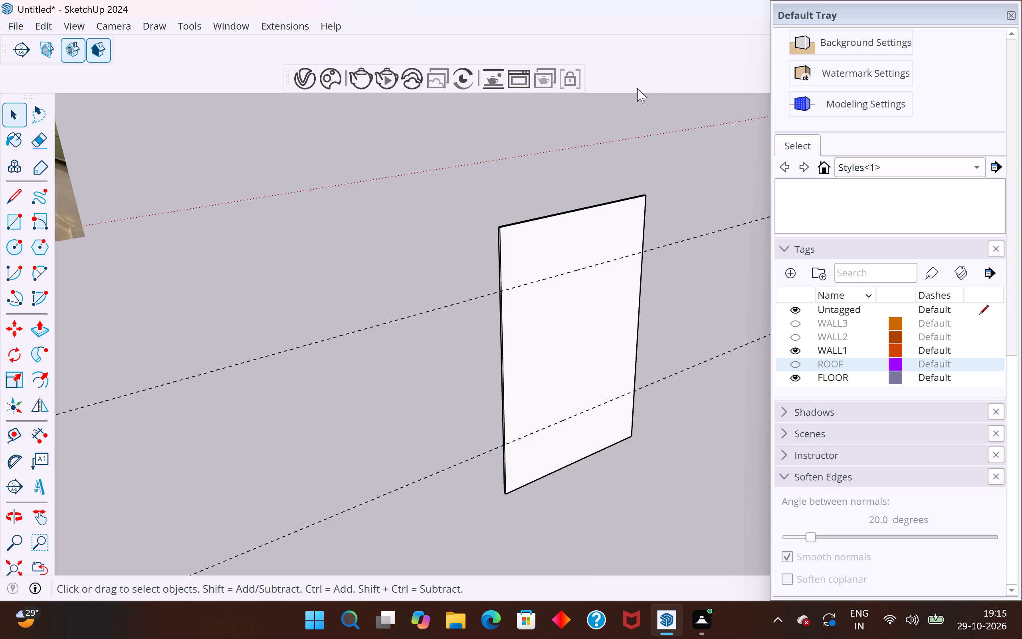
Add a parallel guide 8 mm below the upper horizontal guide on the wardrobe front panel.
scroll(485, 283, down, 9)
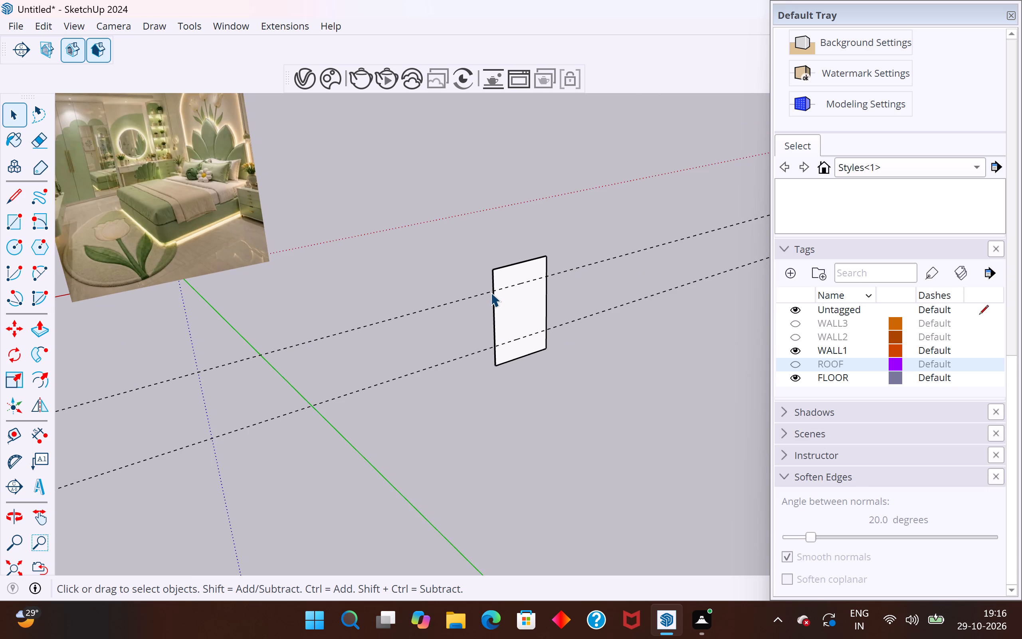
scroll(491, 292, down, 4)
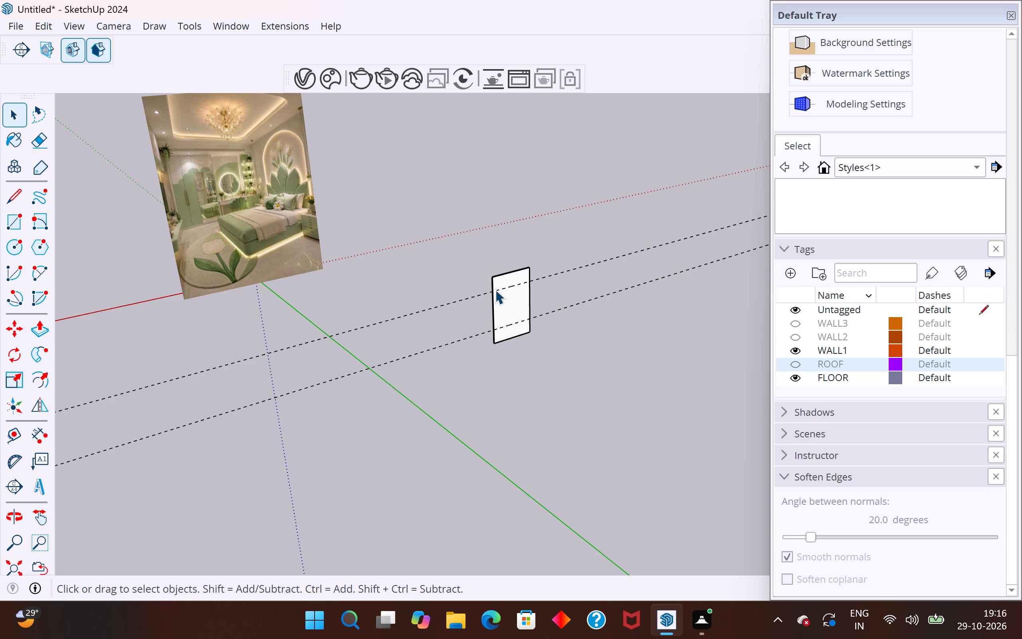
scroll(503, 282, up, 14)
middle_drag(503, 310, 518, 260)
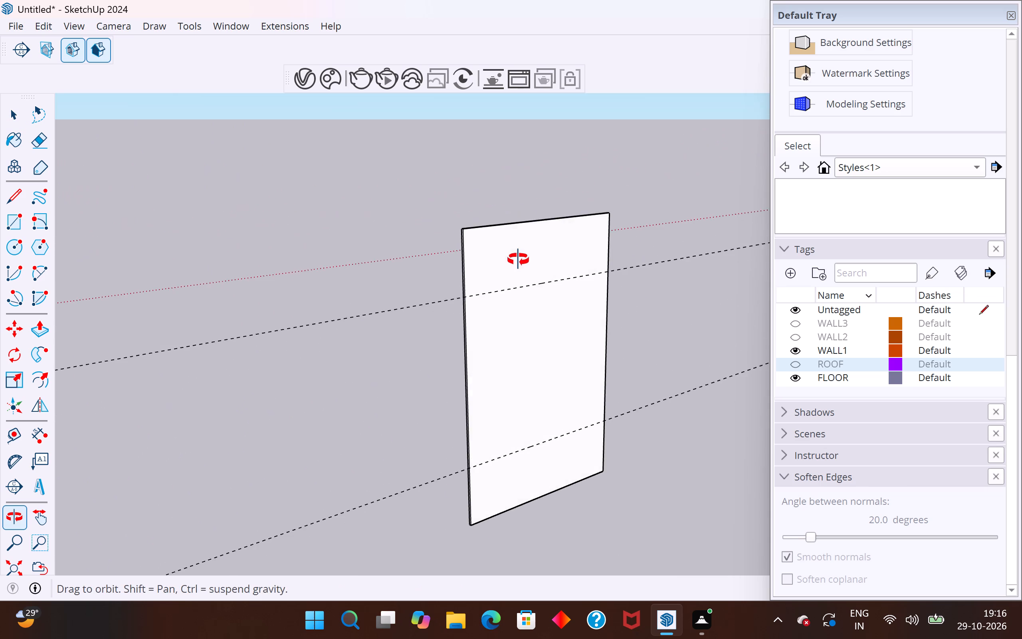
middle_drag(518, 260, 520, 183)
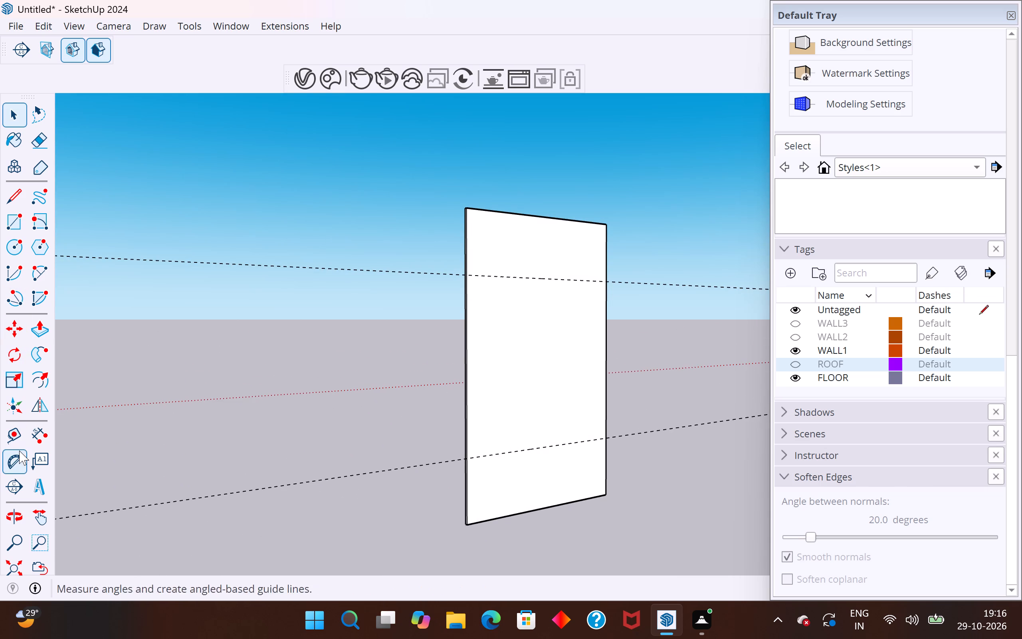
click(19, 434)
click(509, 278)
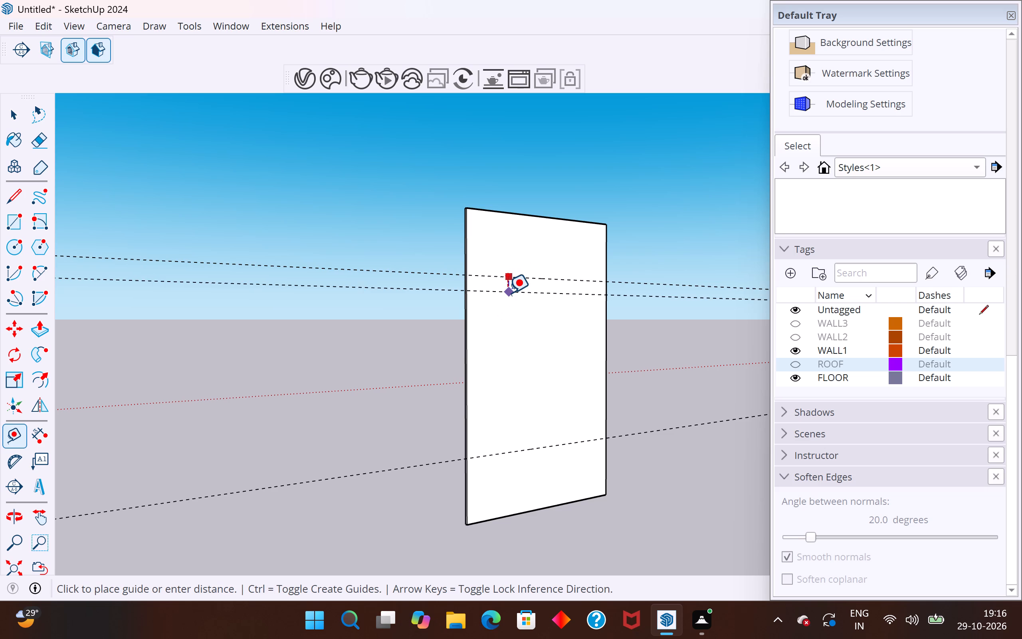
key(2)
key(BackSpace)
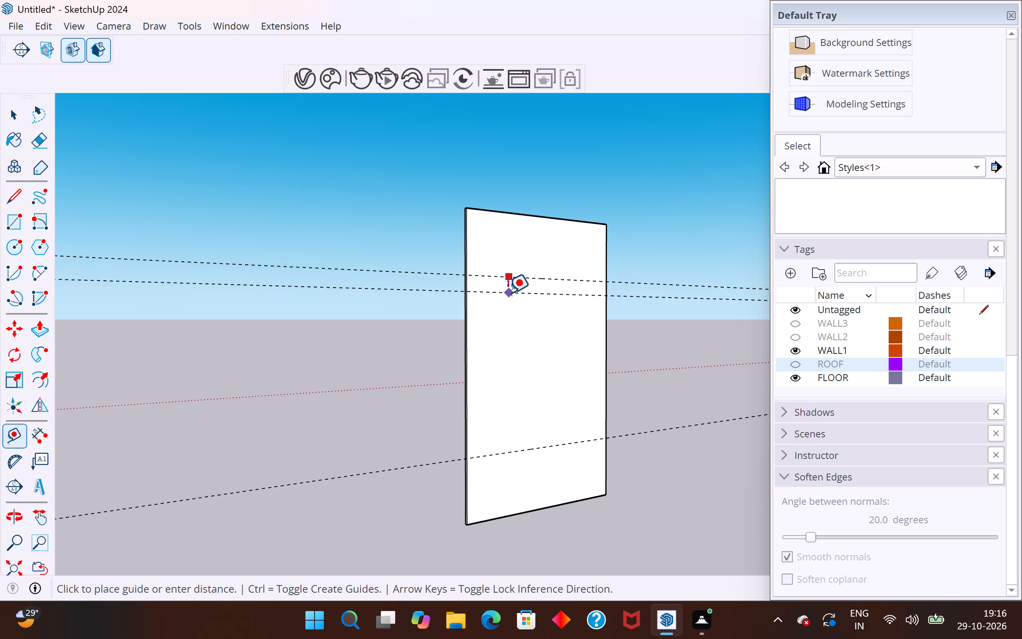
key(8)
text(MM)
key(Return)
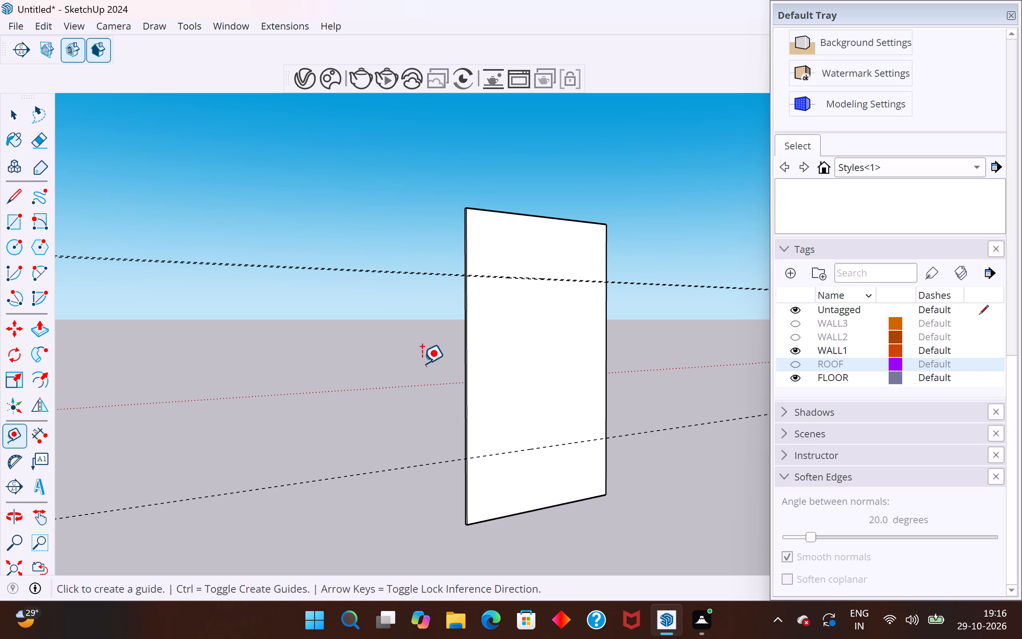
Add a parallel guide 8 mm above the lower horizontal guide on the wardrobe front panel.
scroll(508, 440, up, 5)
click(494, 464)
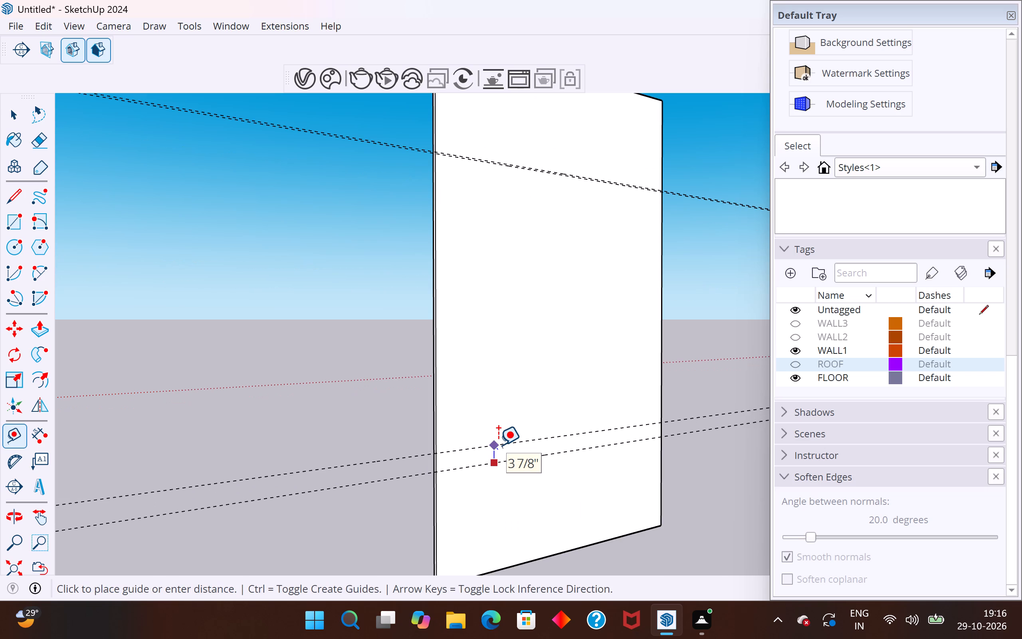
key(8)
text(MM)
key(Return)
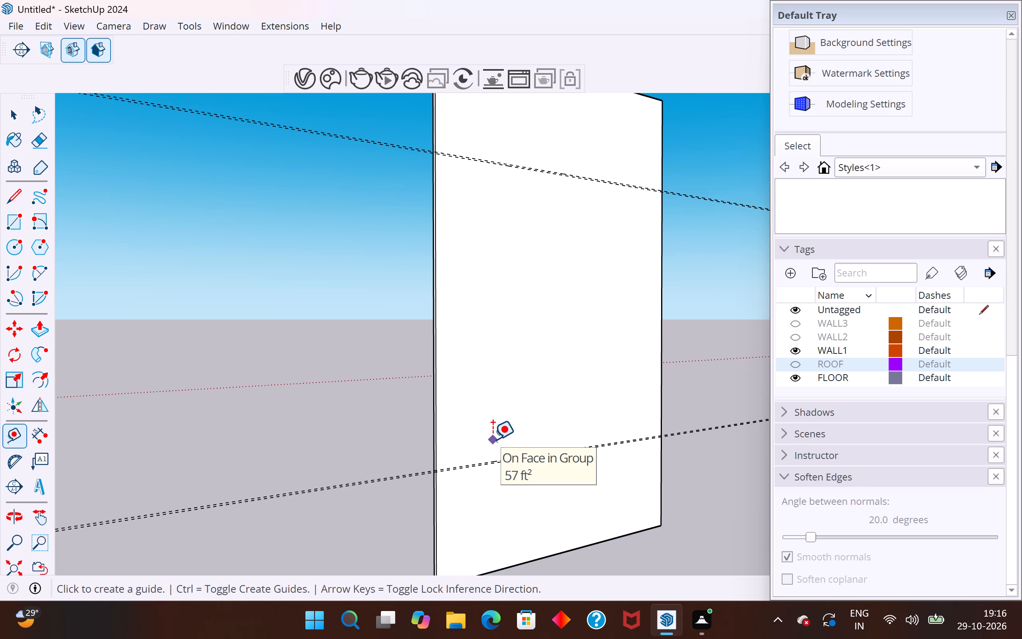
click(17, 107)
click(248, 255)
Draw a thin rectangle between the upper pair of guides, across the front panel's full width.
scroll(574, 132, up, 4)
middle_drag(578, 193, 576, 290)
scroll(575, 290, up, 1)
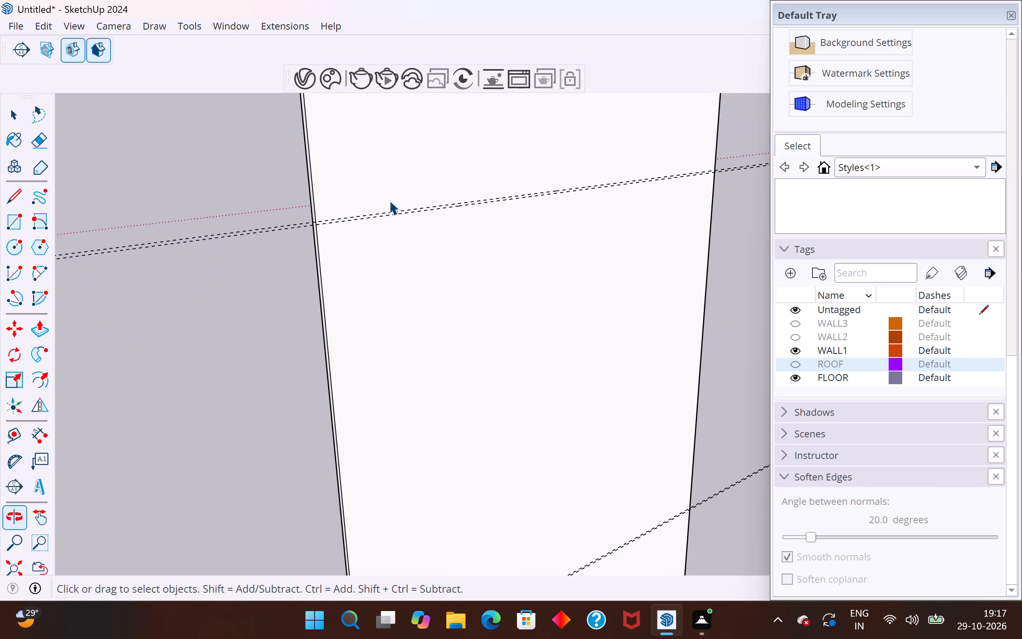
scroll(695, 165, up, 2)
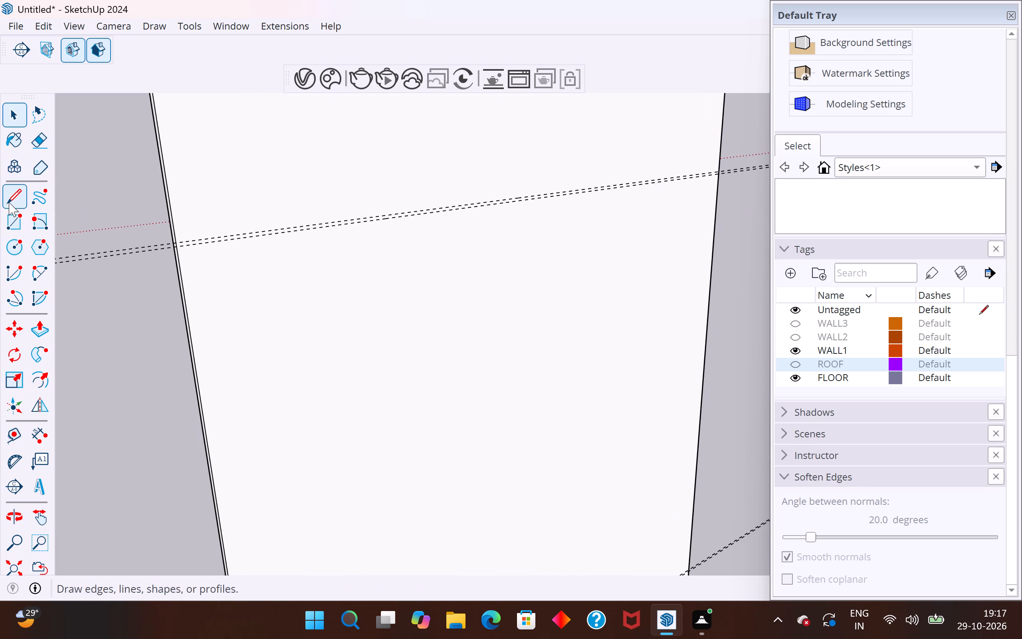
click(13, 224)
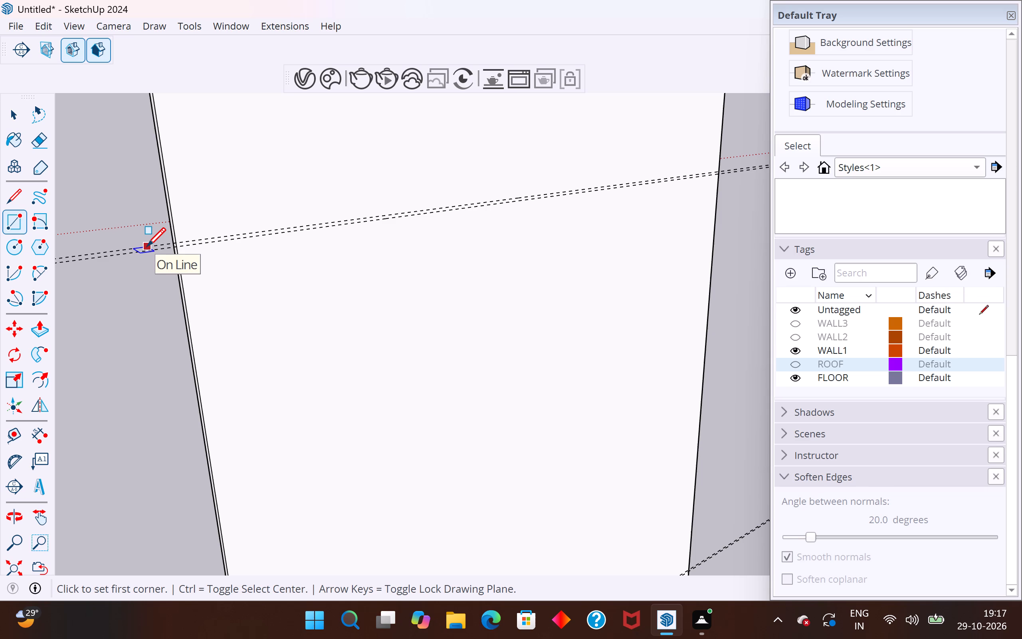
scroll(162, 248, up, 4)
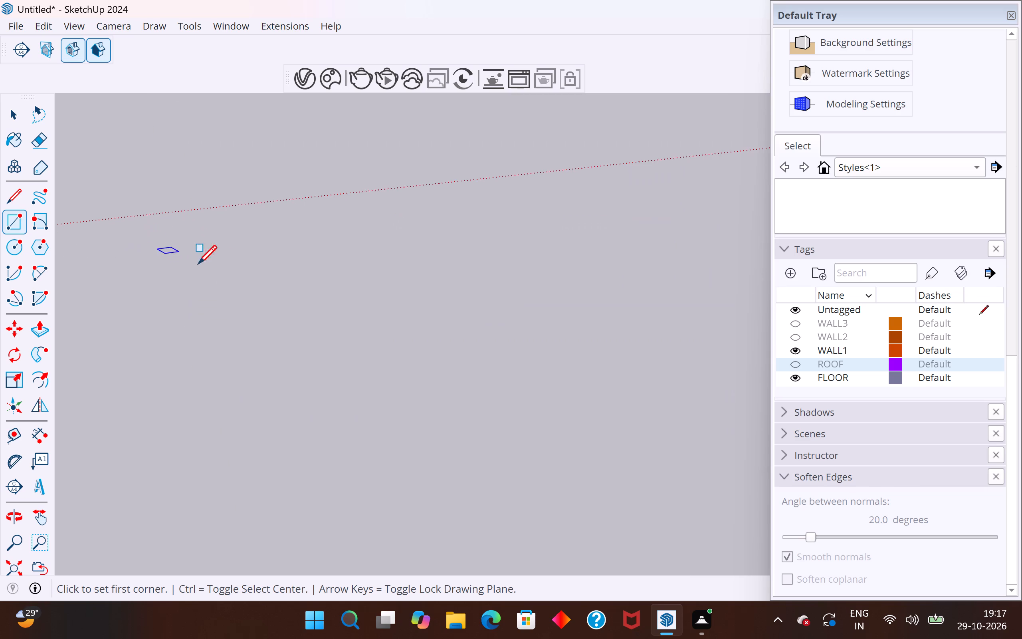
scroll(202, 284, down, 4)
middle_drag(345, 371, 325, 353)
scroll(248, 356, down, 4)
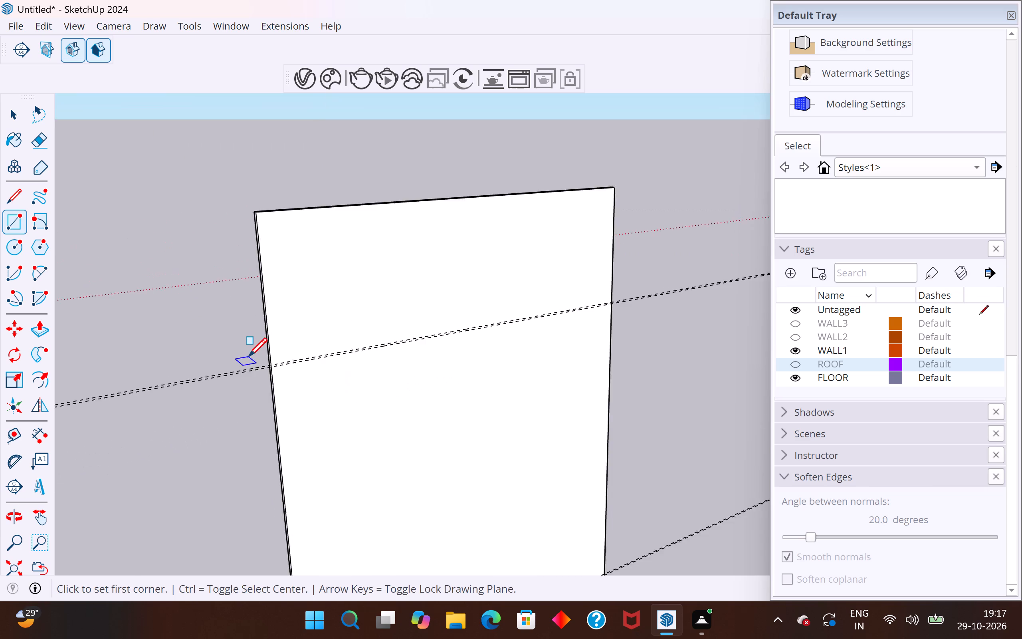
scroll(248, 356, down, 2)
scroll(281, 377, up, 19)
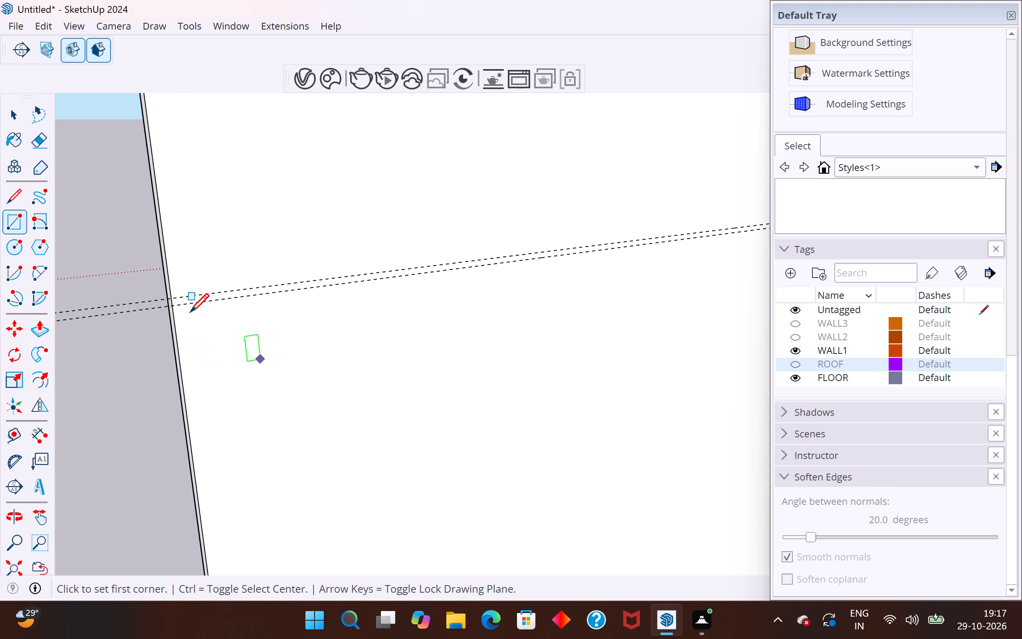
click(172, 299)
scroll(172, 299, down, 8)
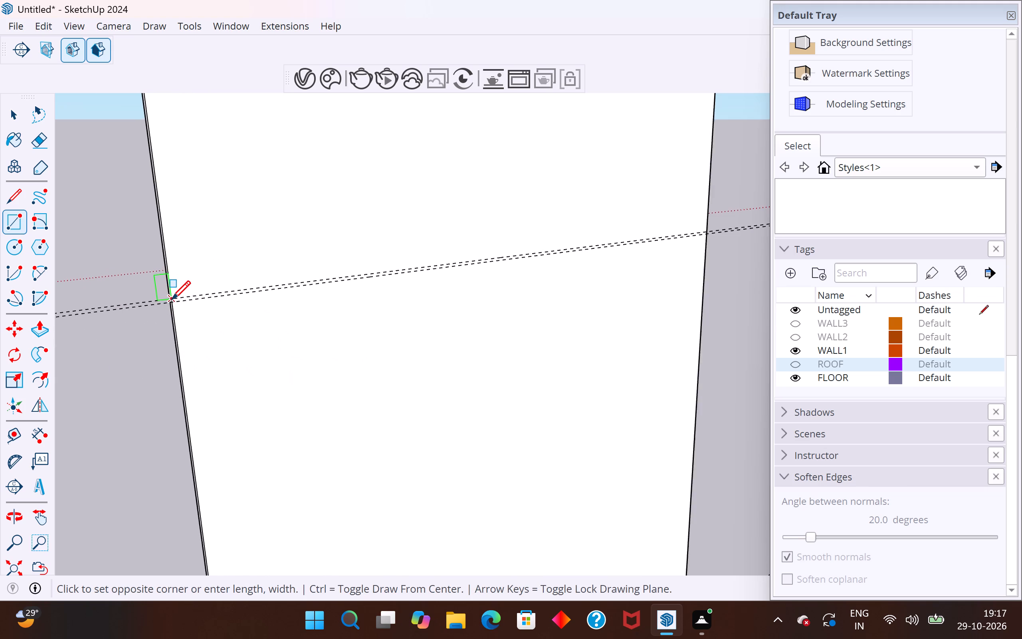
scroll(172, 299, down, 7)
scroll(569, 264, up, 4)
scroll(411, 202, up, 2)
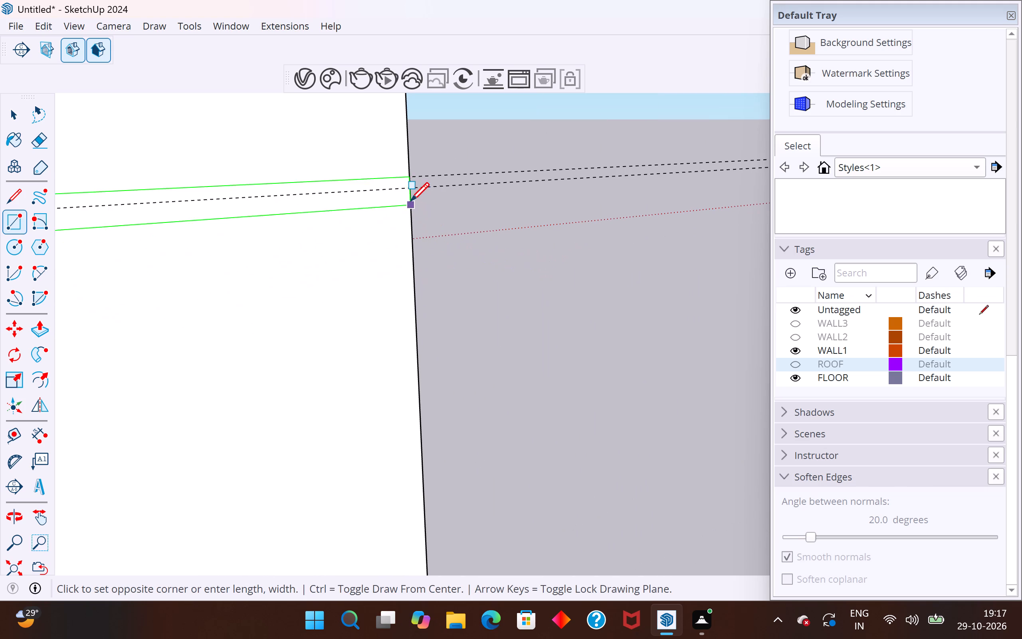
scroll(410, 201, up, 3)
click(411, 178)
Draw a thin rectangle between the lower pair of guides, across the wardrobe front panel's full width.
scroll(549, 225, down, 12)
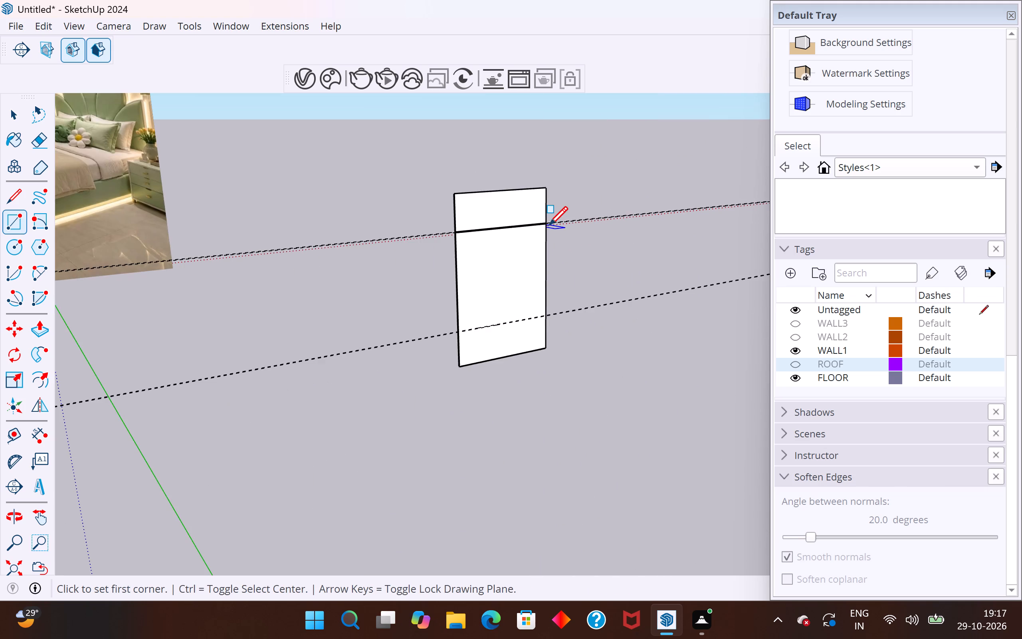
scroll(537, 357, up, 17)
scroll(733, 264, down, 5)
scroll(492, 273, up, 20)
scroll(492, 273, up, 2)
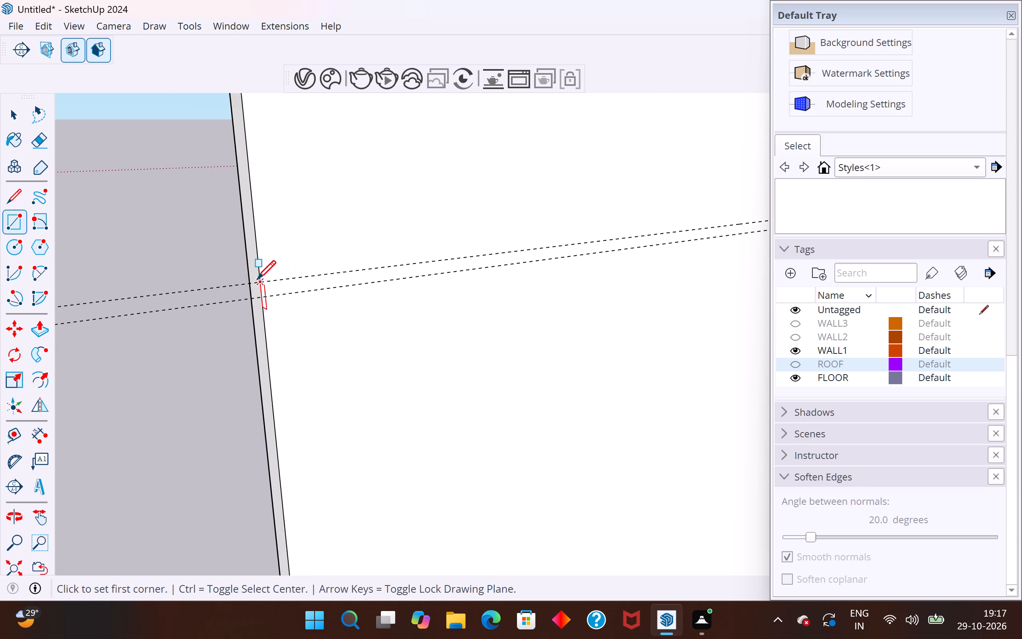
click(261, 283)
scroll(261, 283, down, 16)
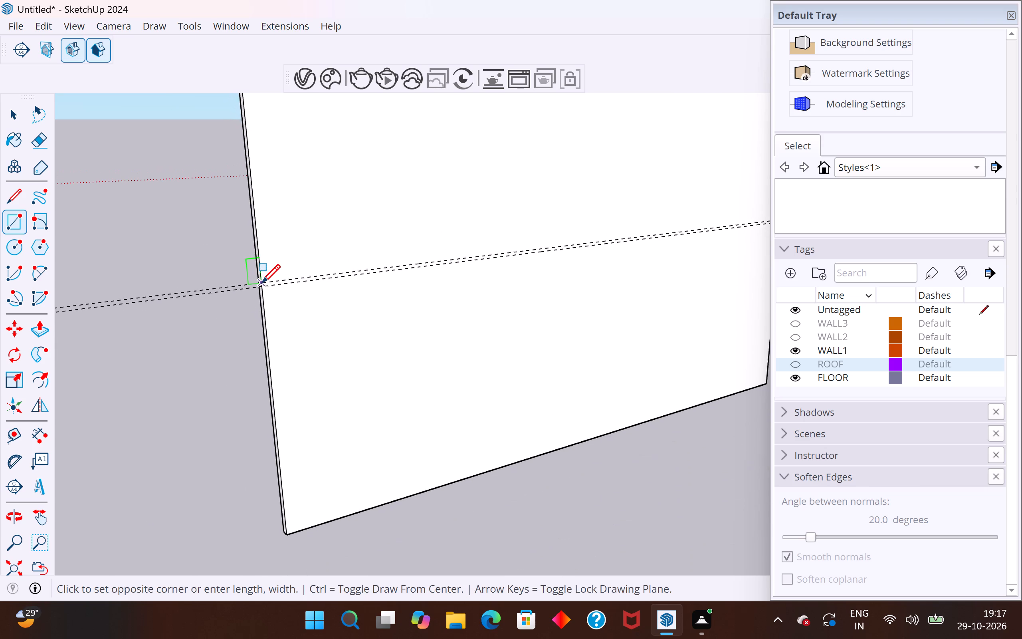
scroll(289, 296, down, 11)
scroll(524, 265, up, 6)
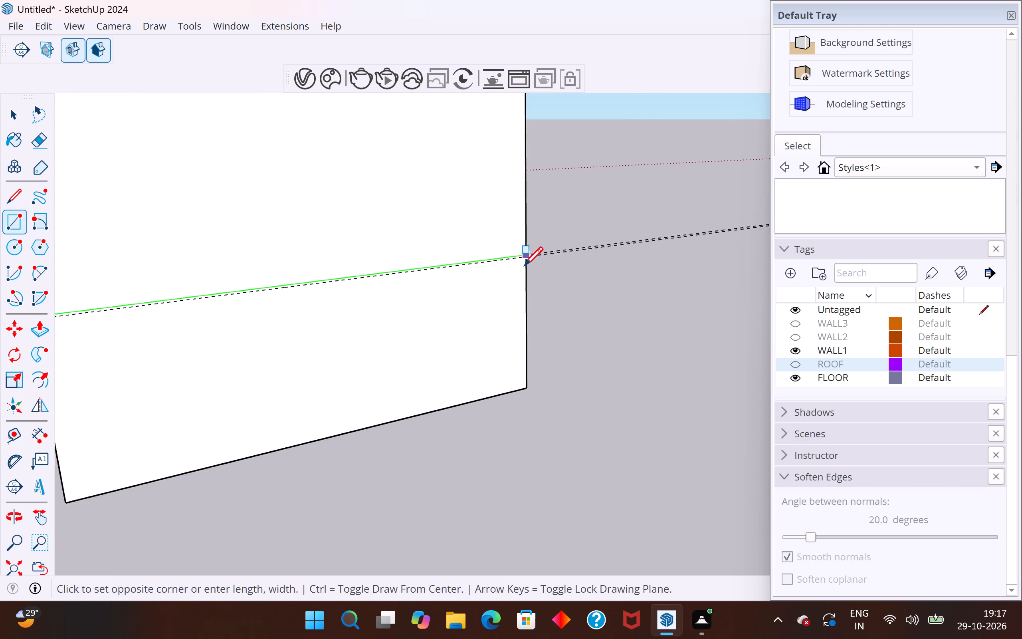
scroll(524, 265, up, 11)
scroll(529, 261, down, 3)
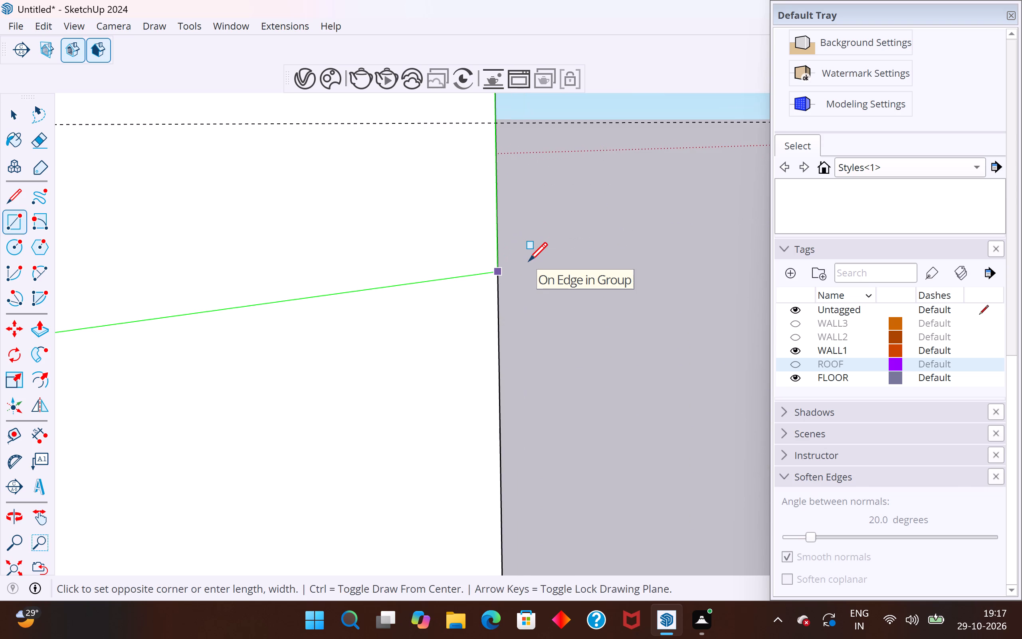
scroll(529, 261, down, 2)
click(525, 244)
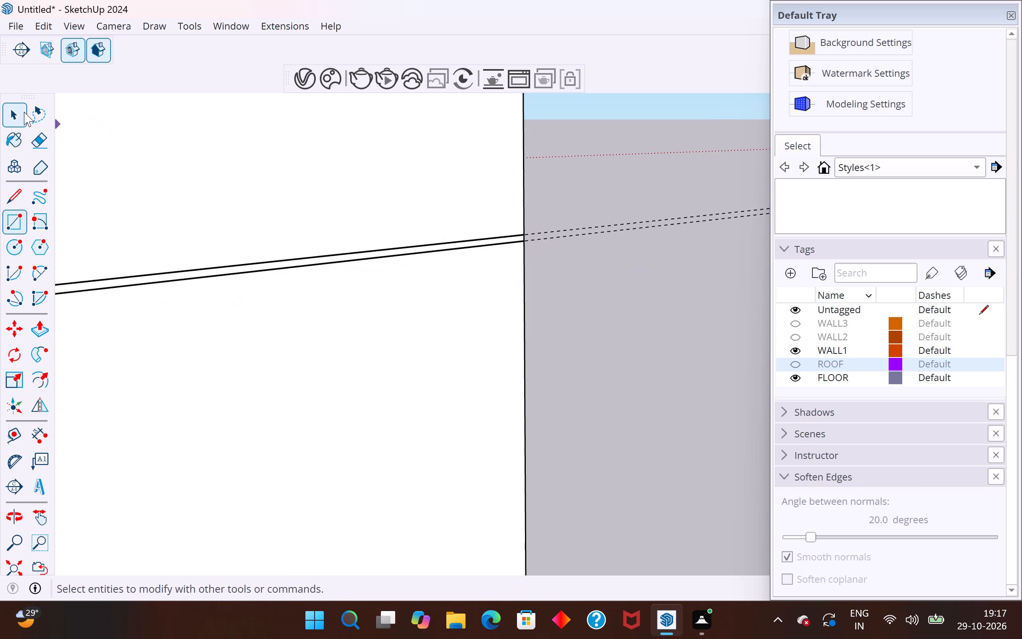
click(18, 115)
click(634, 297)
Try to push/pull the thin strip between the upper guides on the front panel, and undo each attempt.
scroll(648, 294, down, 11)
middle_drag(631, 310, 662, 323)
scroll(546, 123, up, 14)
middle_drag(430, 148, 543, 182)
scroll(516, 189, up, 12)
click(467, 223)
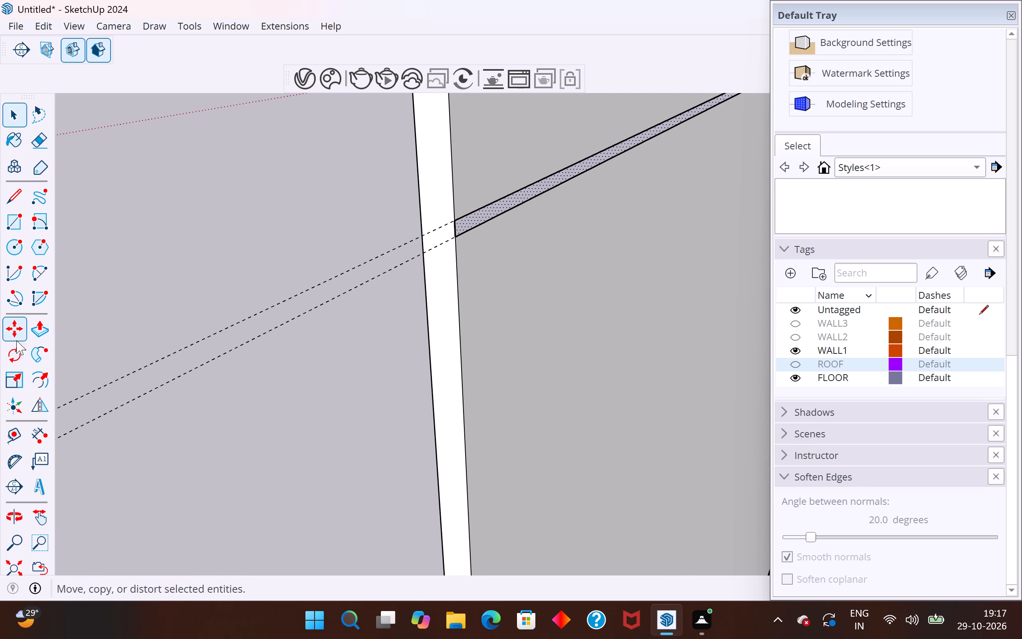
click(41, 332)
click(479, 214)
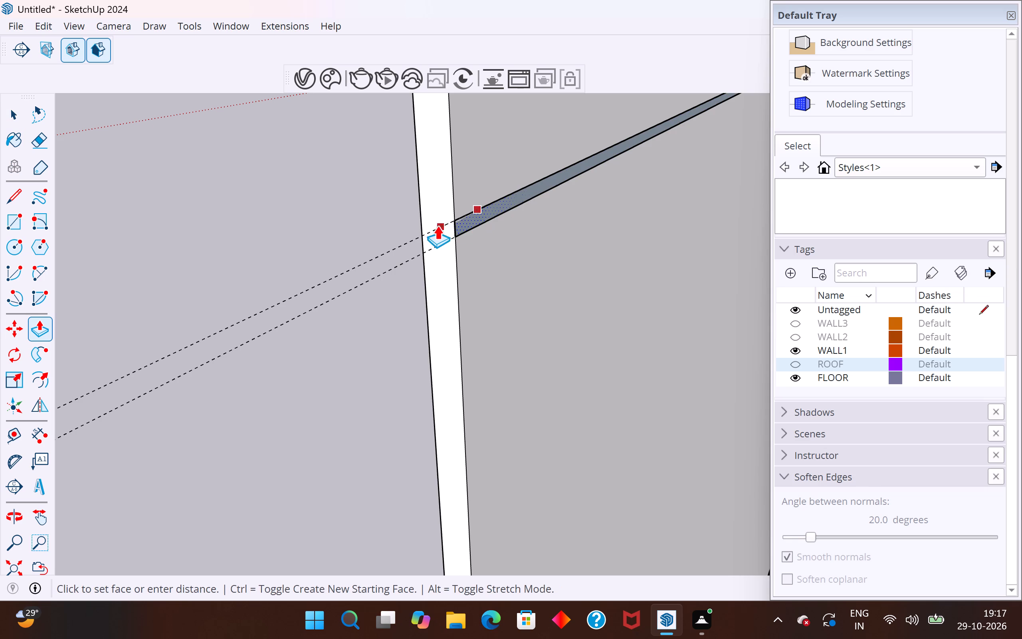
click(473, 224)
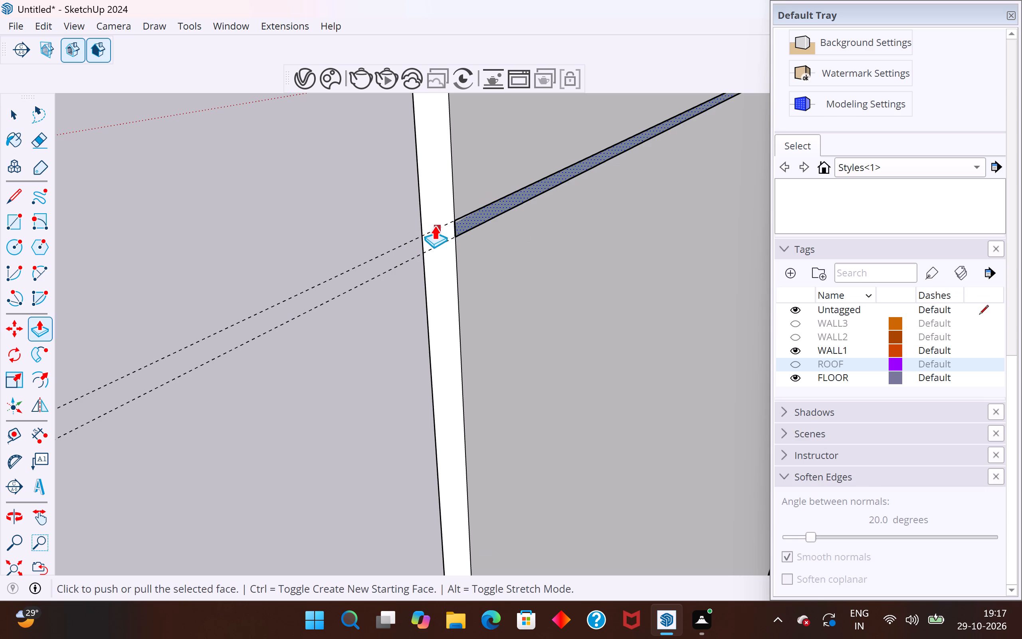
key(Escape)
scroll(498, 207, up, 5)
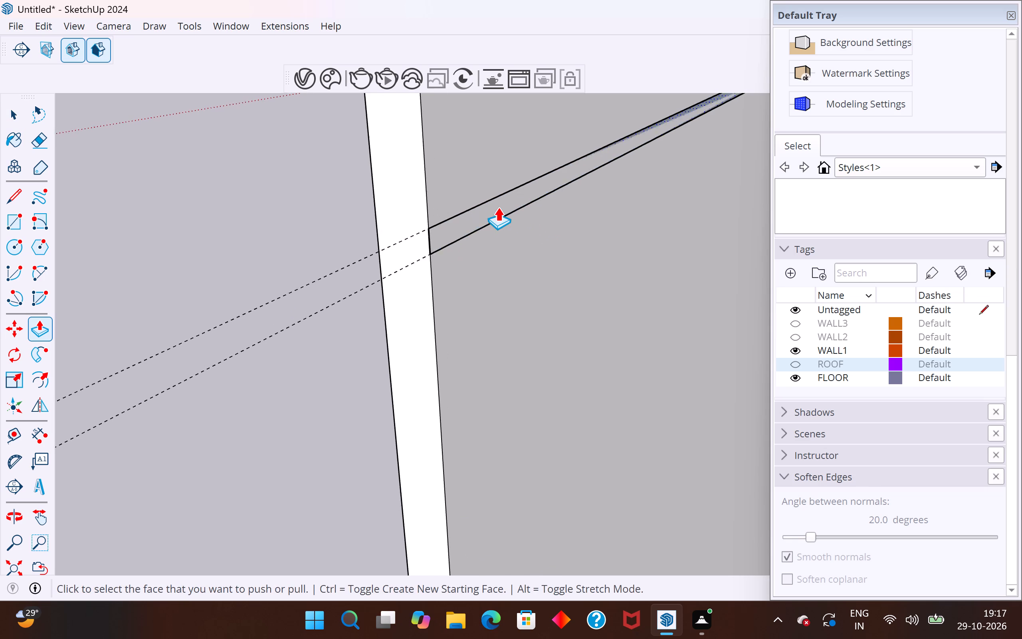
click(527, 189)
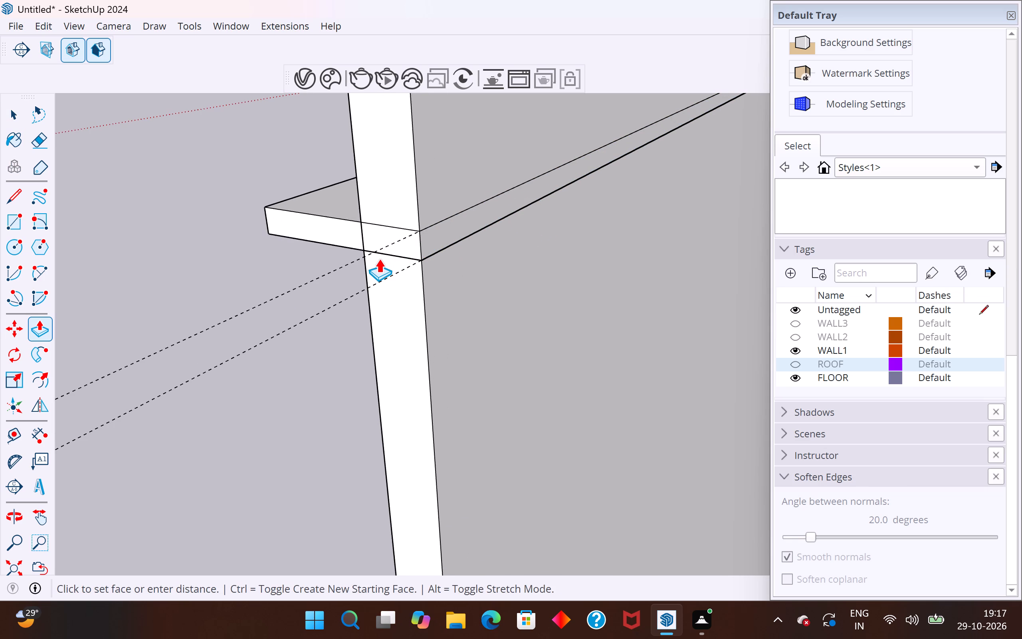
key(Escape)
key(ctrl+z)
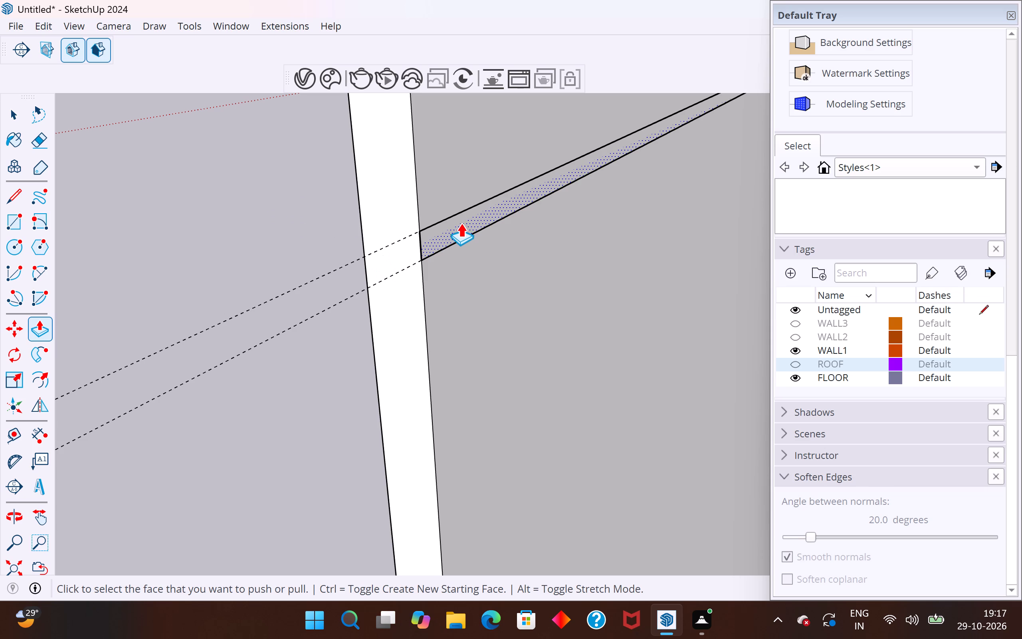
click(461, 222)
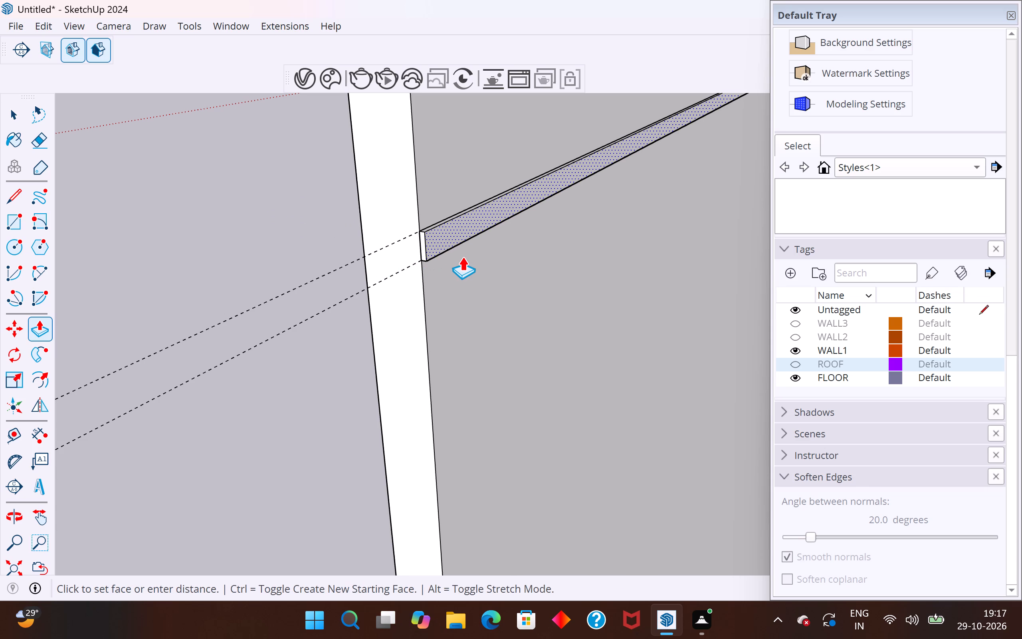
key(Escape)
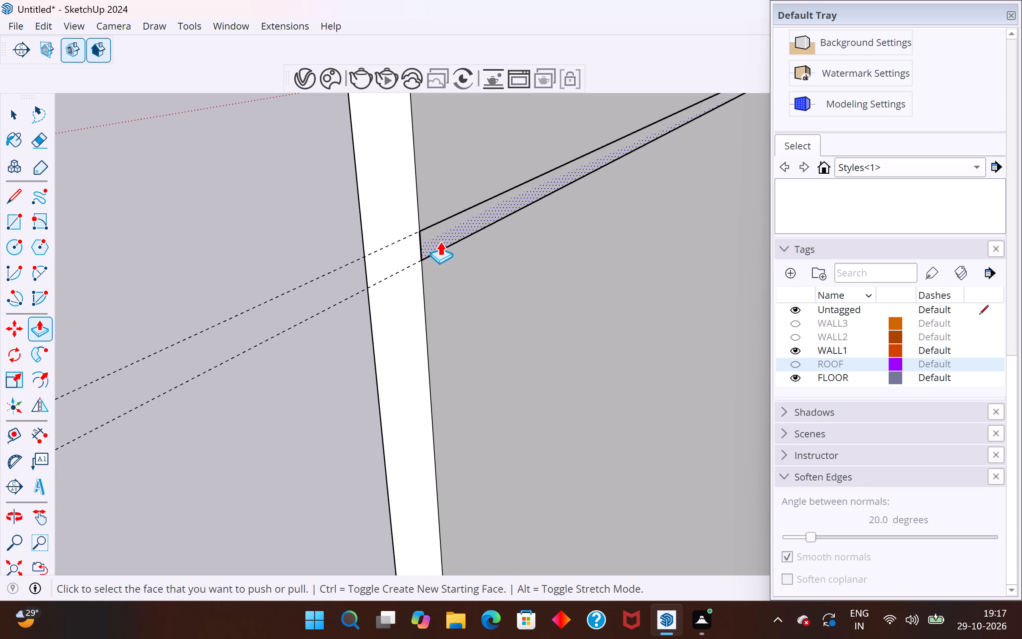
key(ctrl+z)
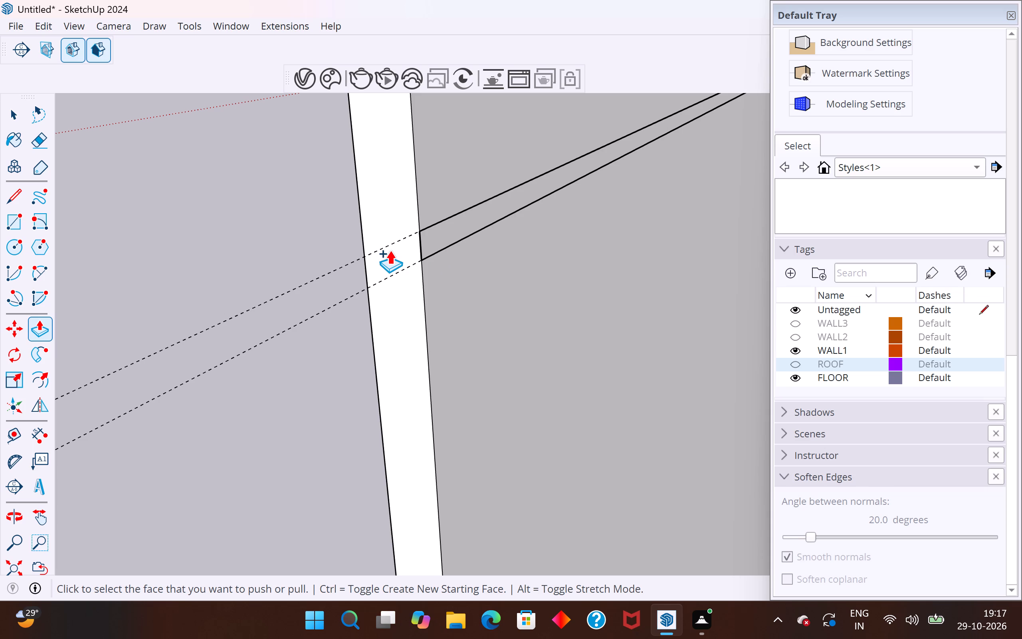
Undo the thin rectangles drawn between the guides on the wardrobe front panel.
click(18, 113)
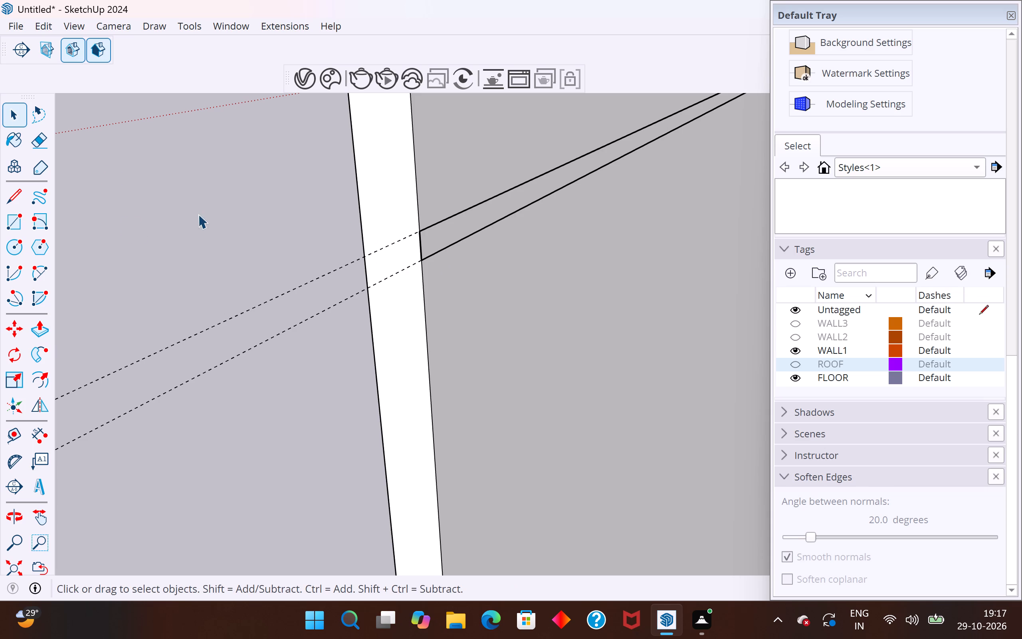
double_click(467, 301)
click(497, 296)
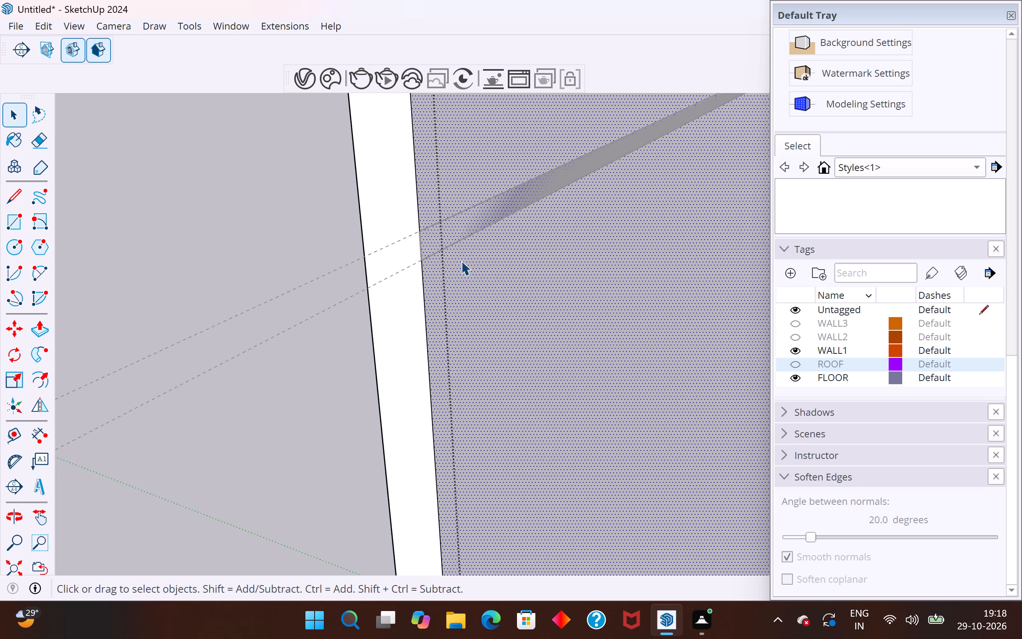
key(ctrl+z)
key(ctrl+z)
Open the wardrobe front panel group for editing and select all of its connected faces and edges.
scroll(339, 183, down, 11)
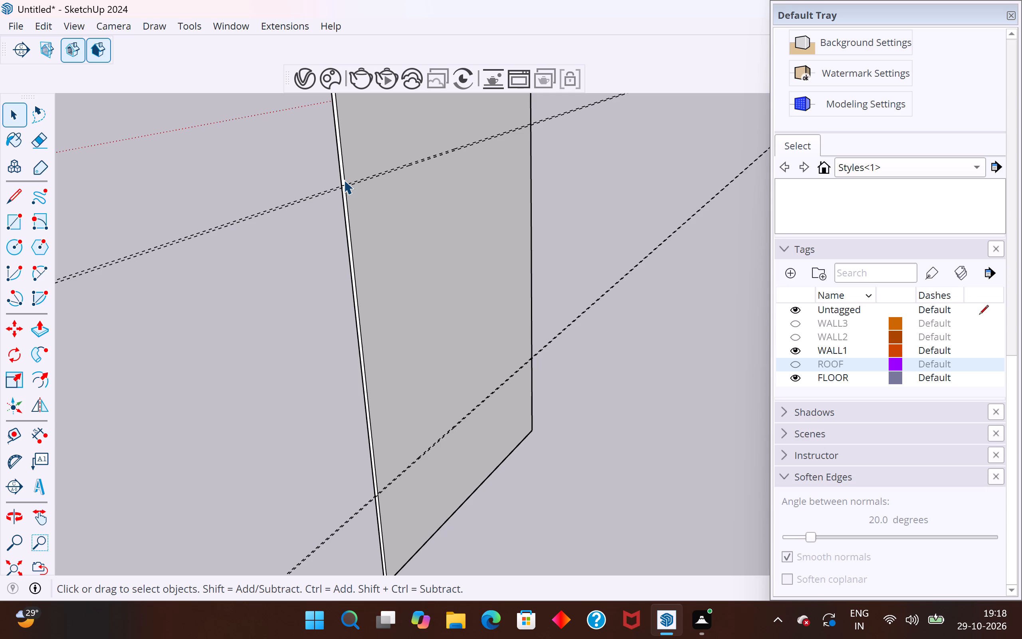
click(414, 242)
scroll(378, 151, up, 4)
triple_click(392, 225)
scroll(350, 153, up, 5)
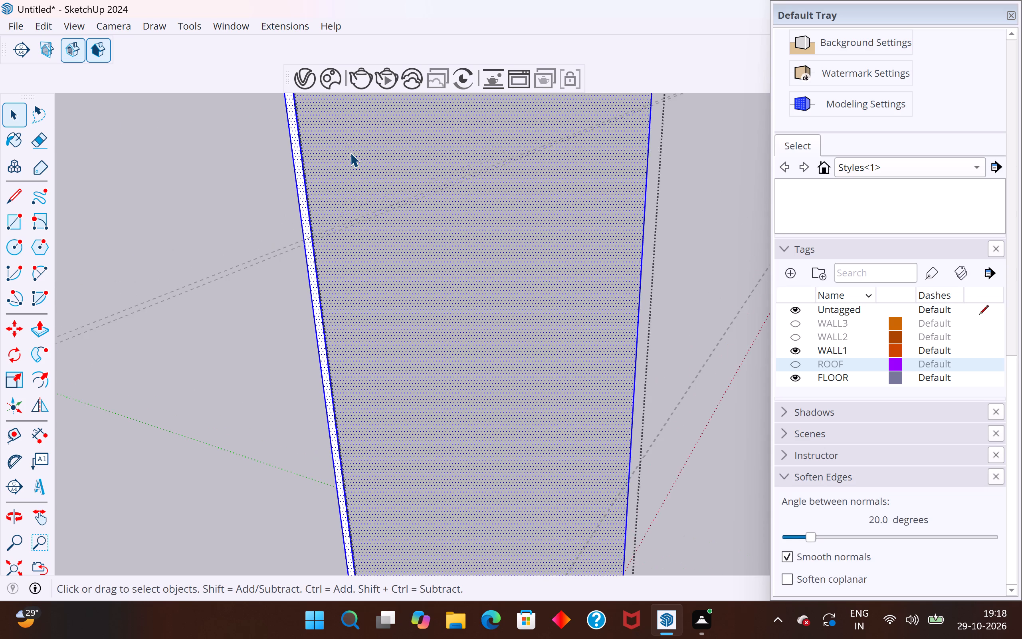
scroll(340, 217, up, 1)
scroll(321, 459, down, 6)
scroll(482, 239, up, 2)
middle_drag(477, 266, 456, 194)
scroll(439, 428, up, 3)
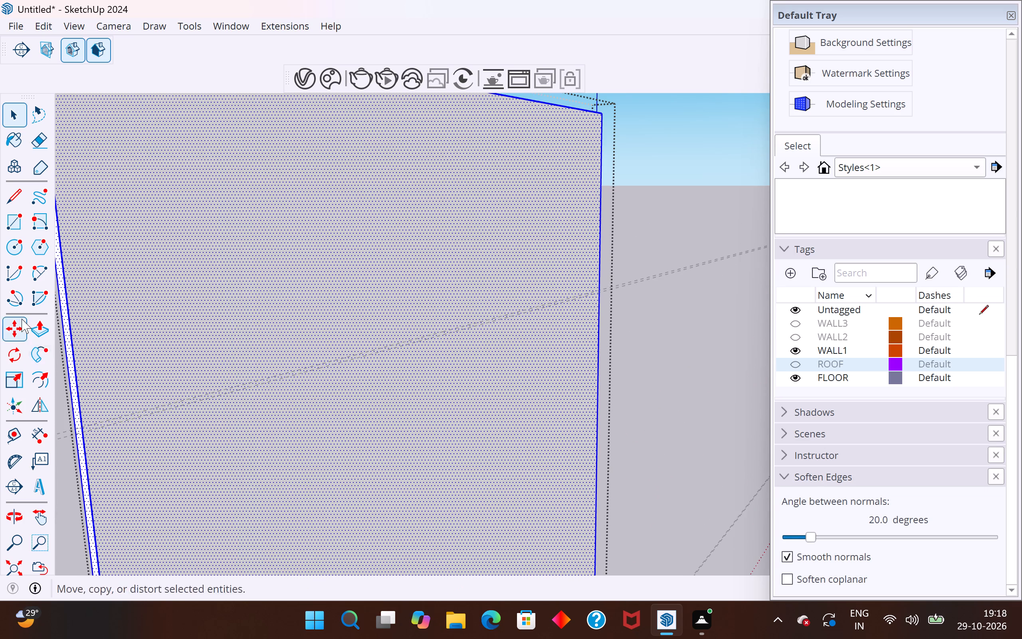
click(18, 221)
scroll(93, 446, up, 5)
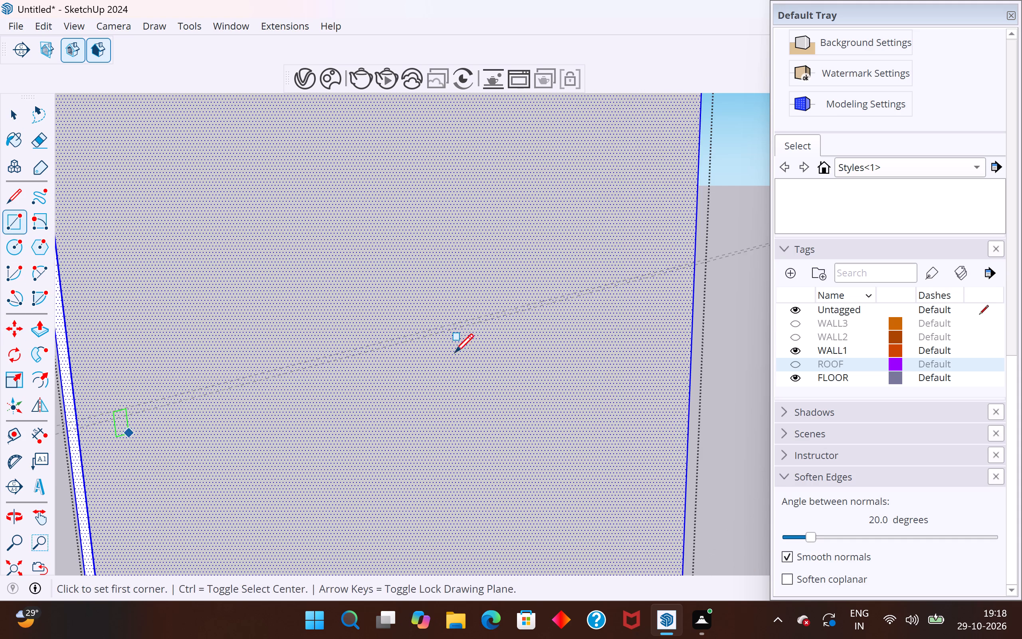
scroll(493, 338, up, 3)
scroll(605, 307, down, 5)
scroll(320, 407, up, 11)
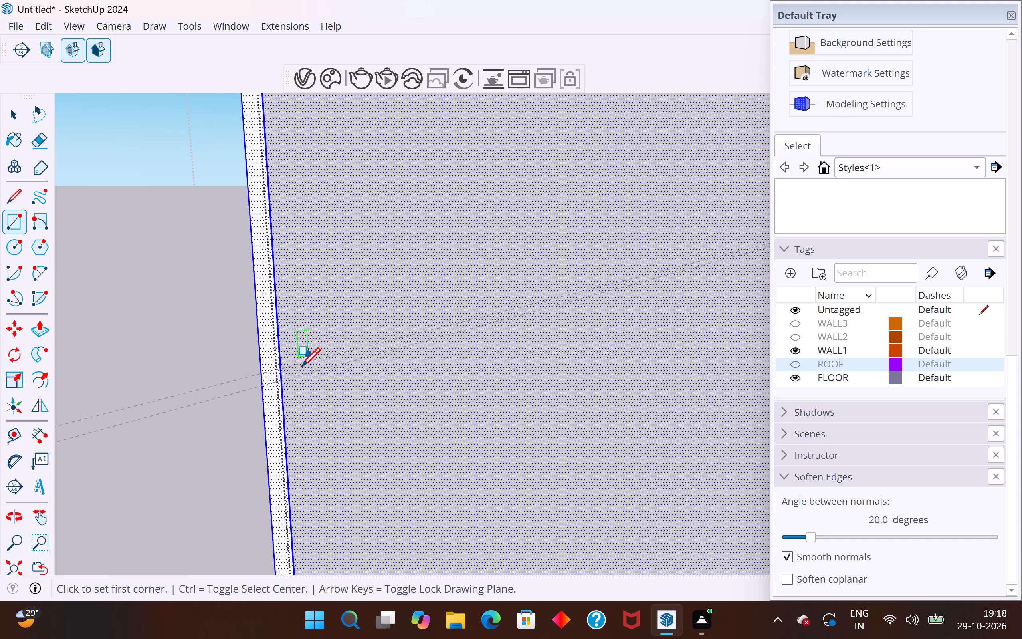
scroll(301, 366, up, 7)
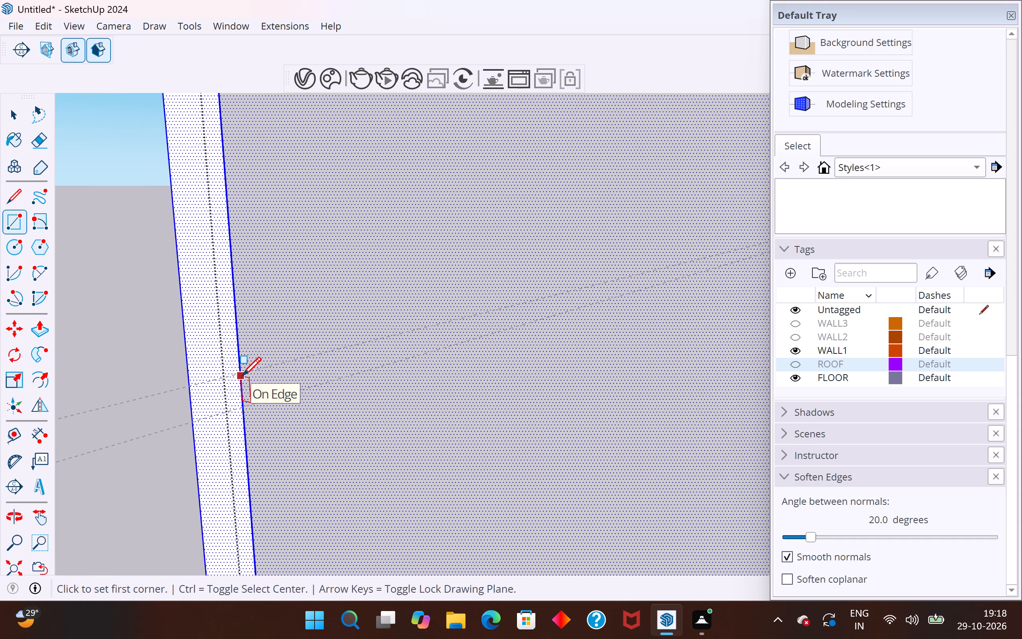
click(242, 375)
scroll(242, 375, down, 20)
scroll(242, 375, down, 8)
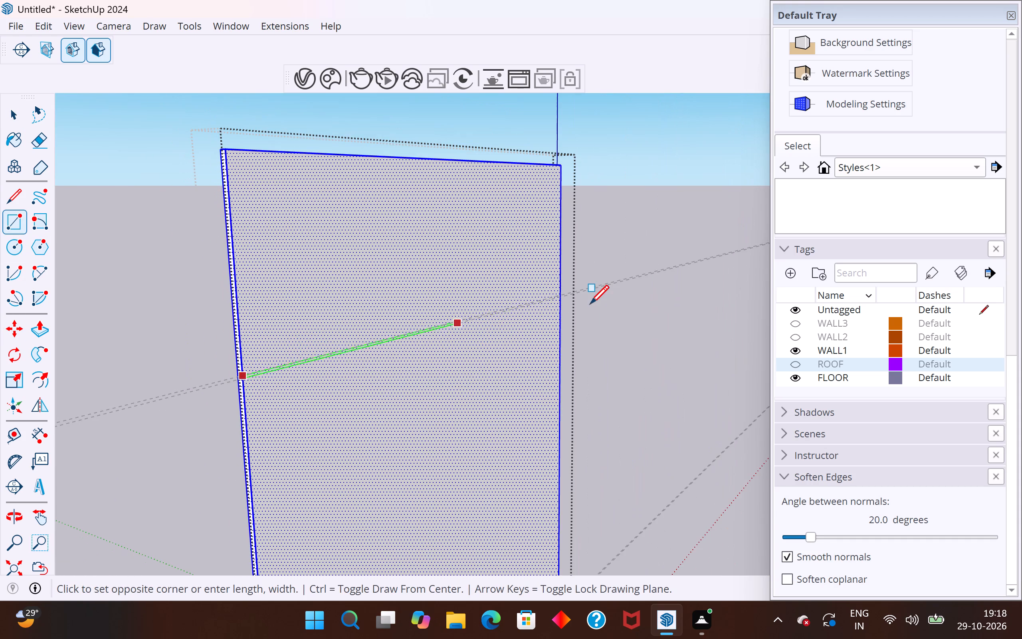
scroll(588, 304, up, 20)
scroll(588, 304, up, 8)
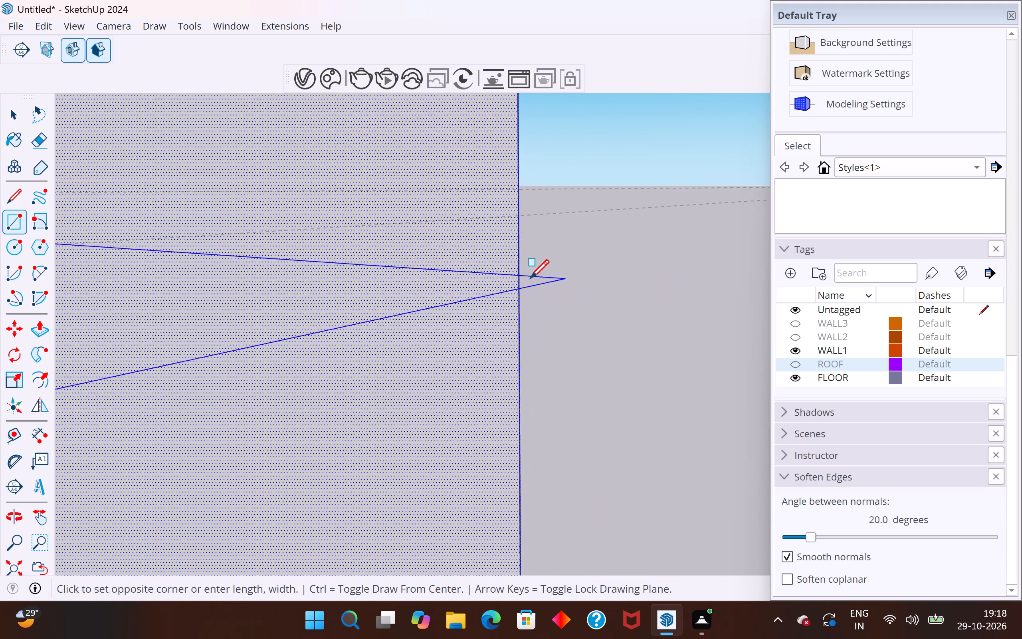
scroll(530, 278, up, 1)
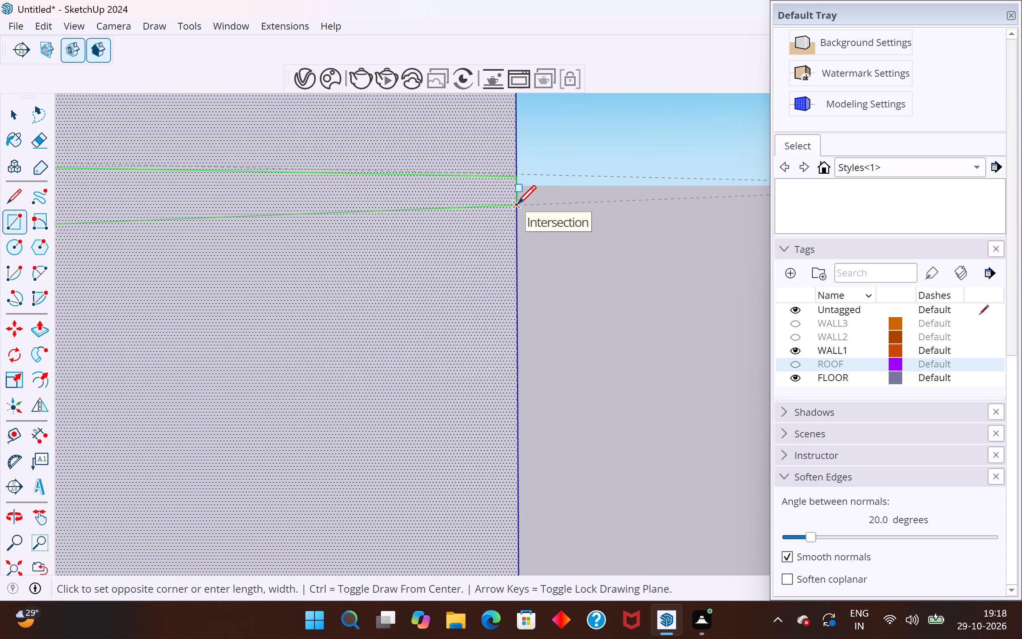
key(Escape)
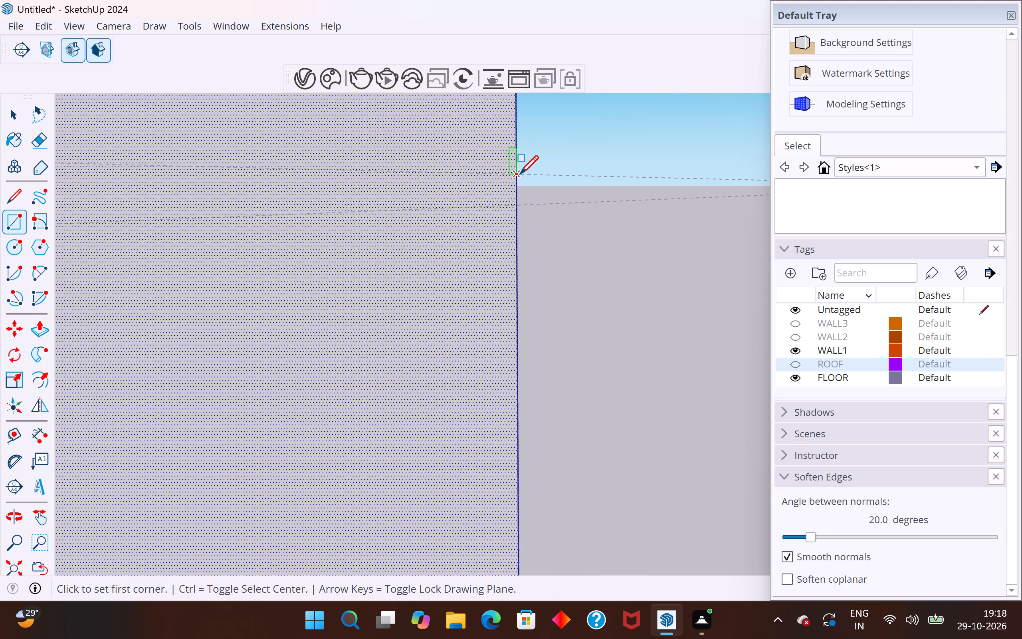
Draw a thin rectangle inside the front panel group between the upper pair of guides, across the panel's full width.
scroll(515, 174, up, 11)
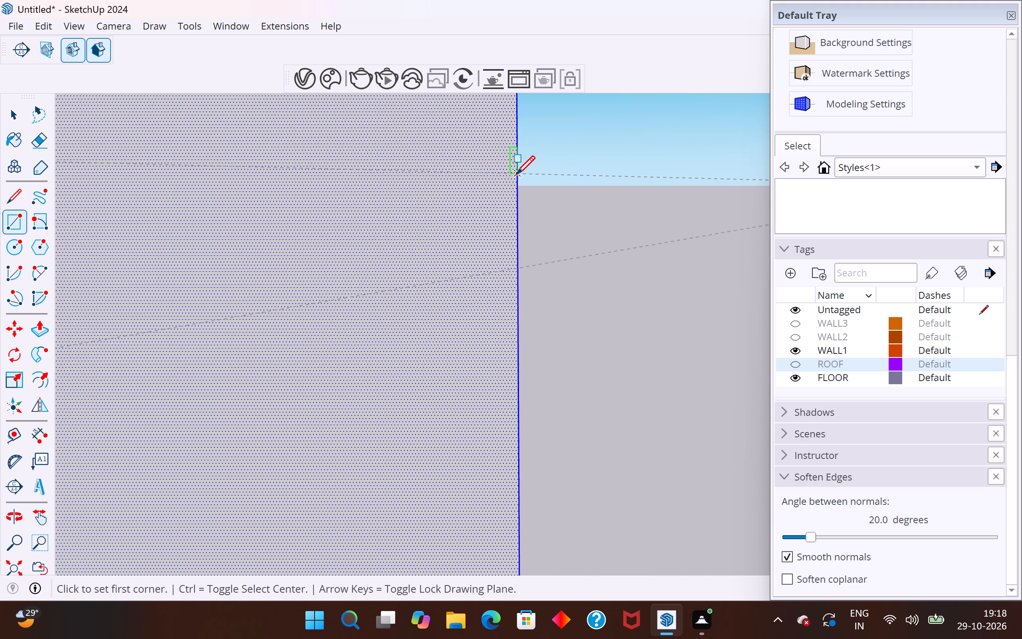
click(516, 174)
scroll(516, 174, down, 20)
scroll(516, 174, down, 15)
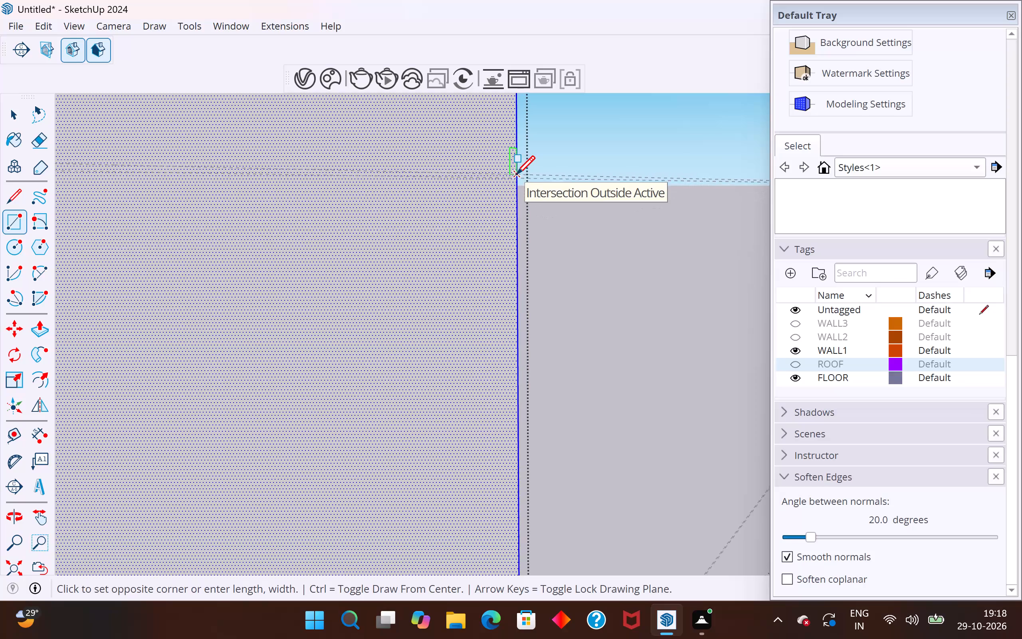
scroll(516, 174, down, 8)
middle_drag(499, 188, 637, 202)
scroll(410, 195, up, 2)
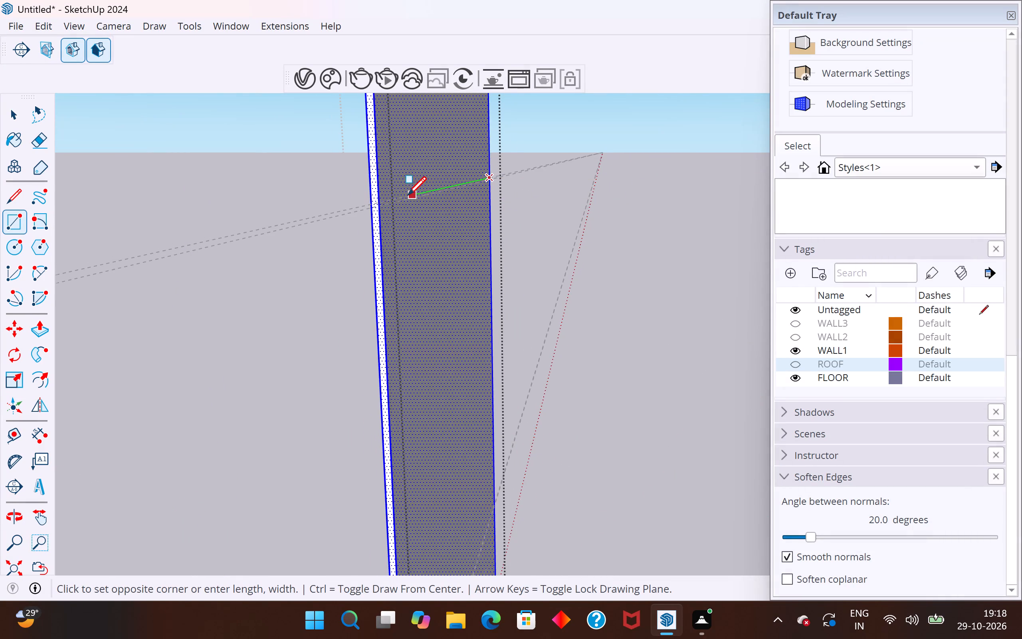
scroll(408, 195, up, 7)
scroll(348, 228, up, 5)
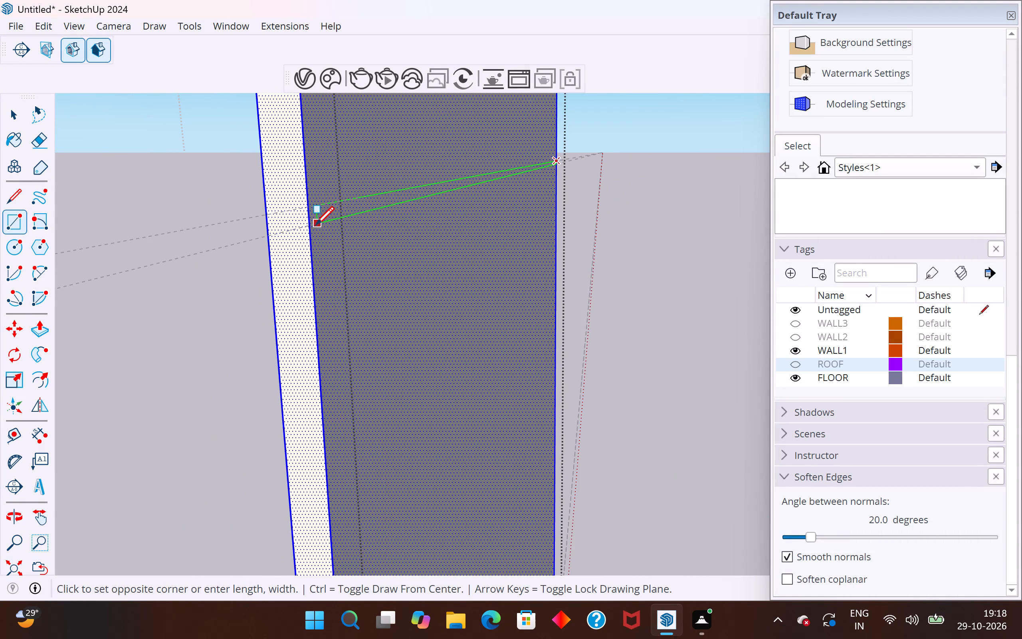
scroll(309, 226, up, 10)
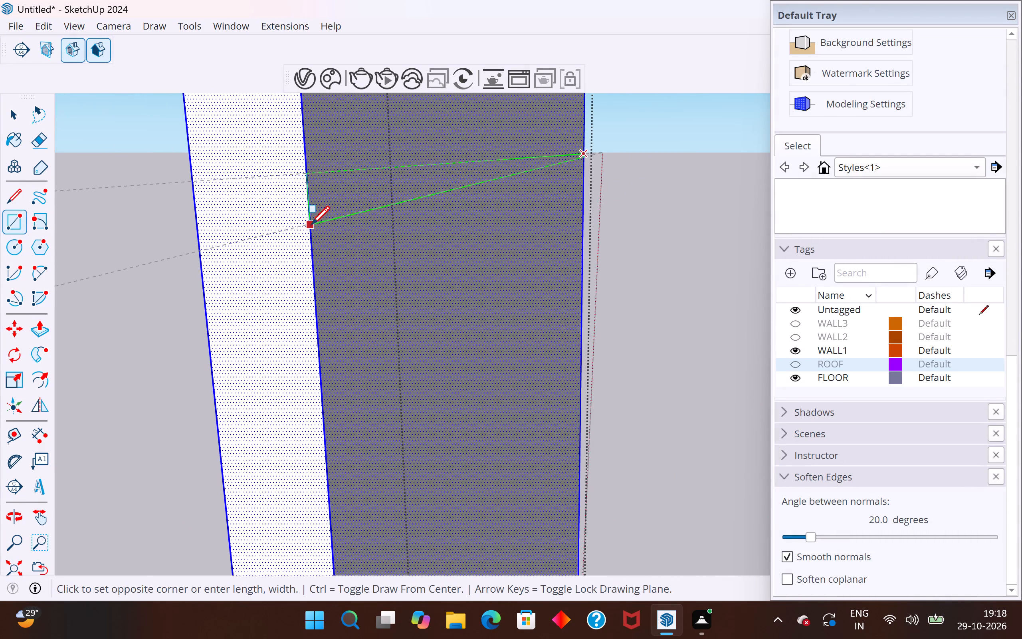
scroll(311, 224, up, 14)
click(311, 224)
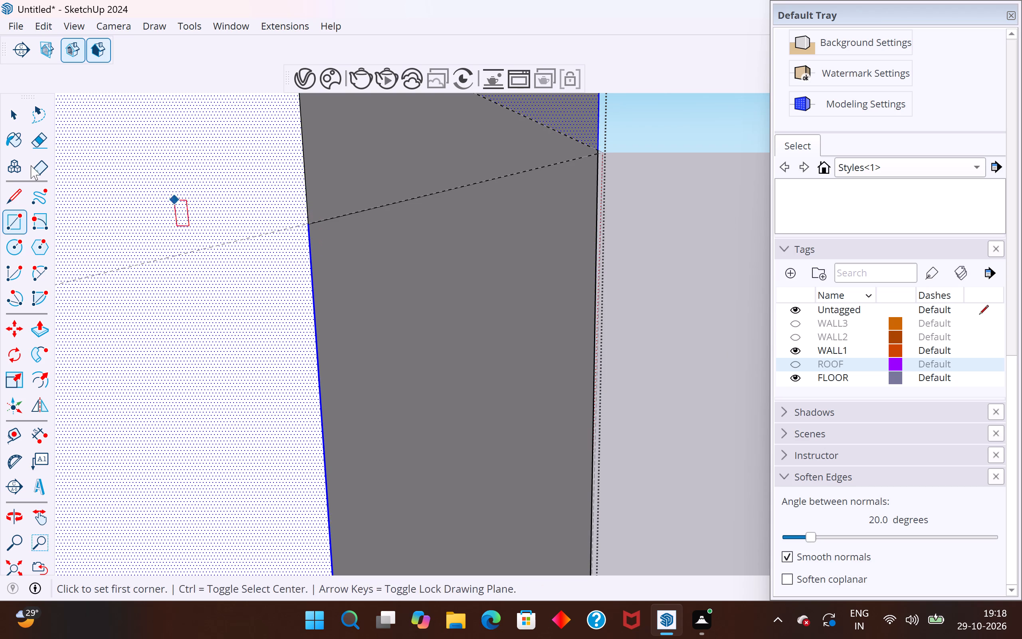
click(22, 125)
scroll(617, 266, down, 5)
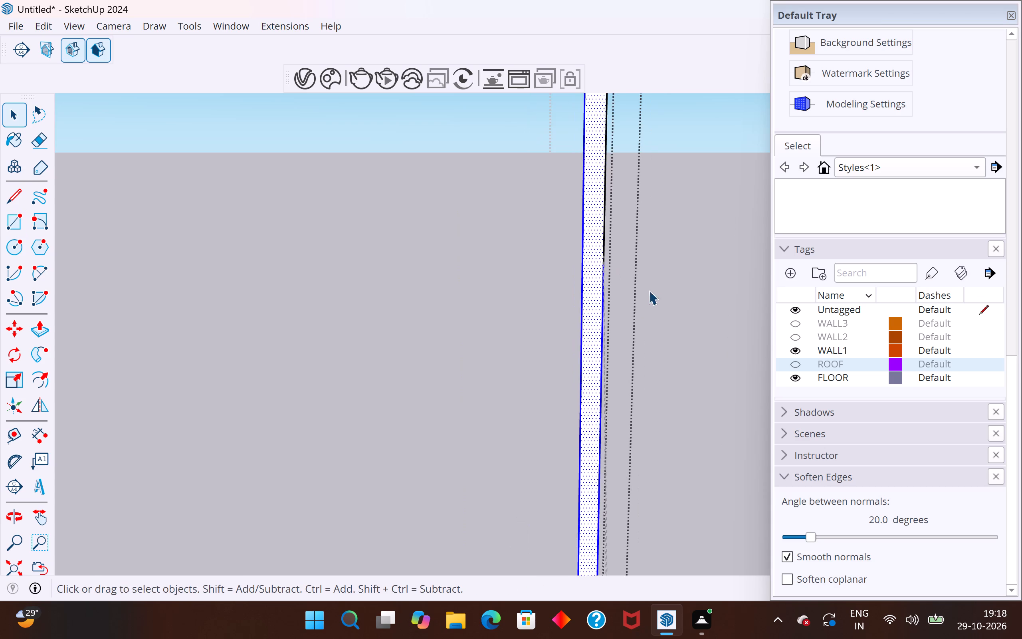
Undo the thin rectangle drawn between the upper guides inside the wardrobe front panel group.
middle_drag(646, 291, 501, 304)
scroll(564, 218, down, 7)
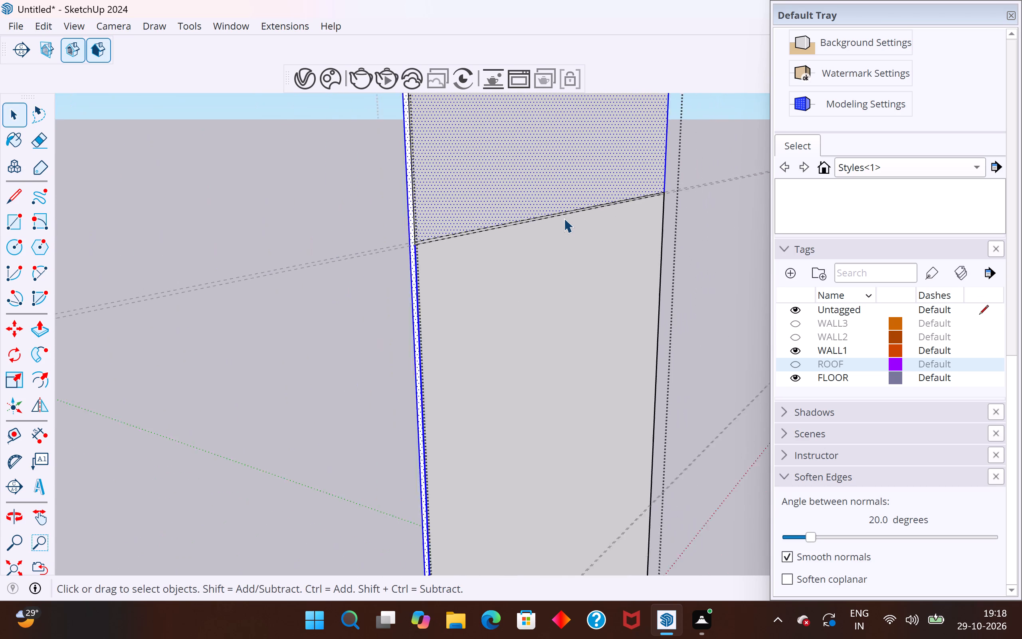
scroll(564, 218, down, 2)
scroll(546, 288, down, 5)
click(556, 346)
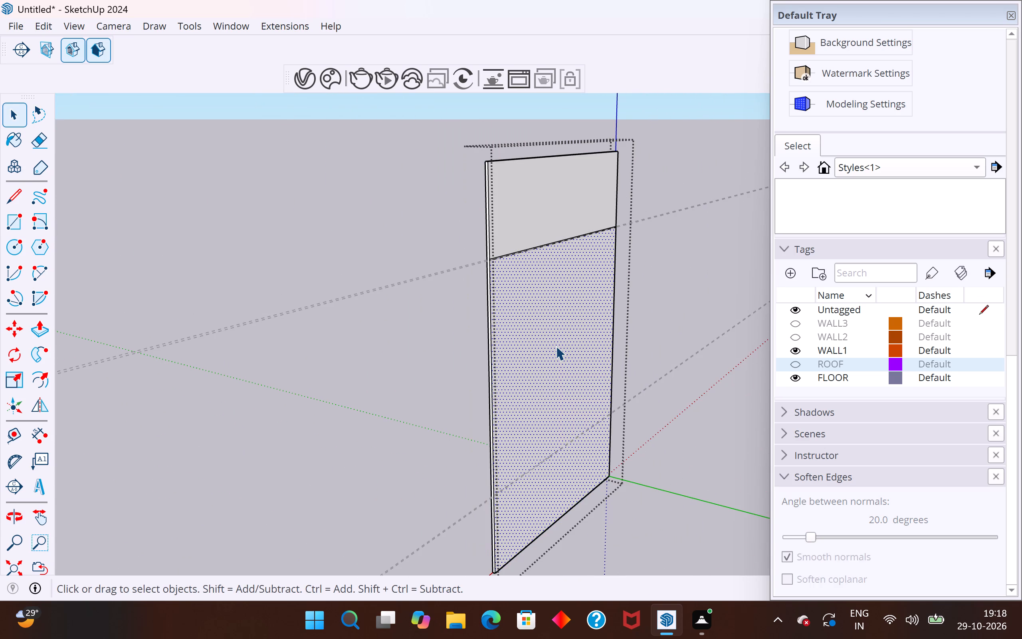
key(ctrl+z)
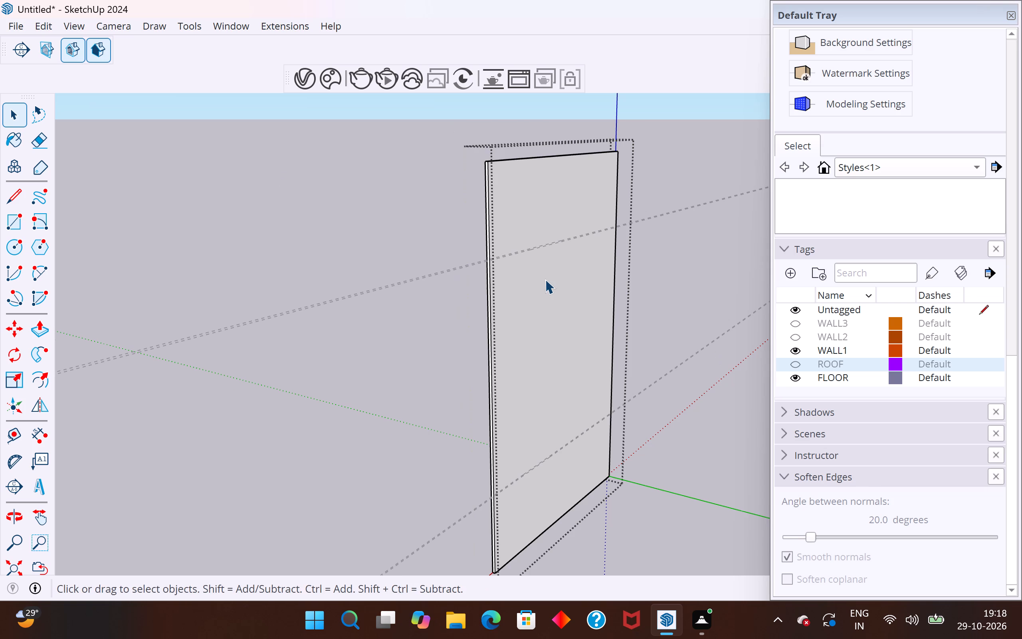
Draw a line along the top guide of the upper pair, from edge to edge across the front panel face.
scroll(545, 279, up, 6)
double_click(550, 263)
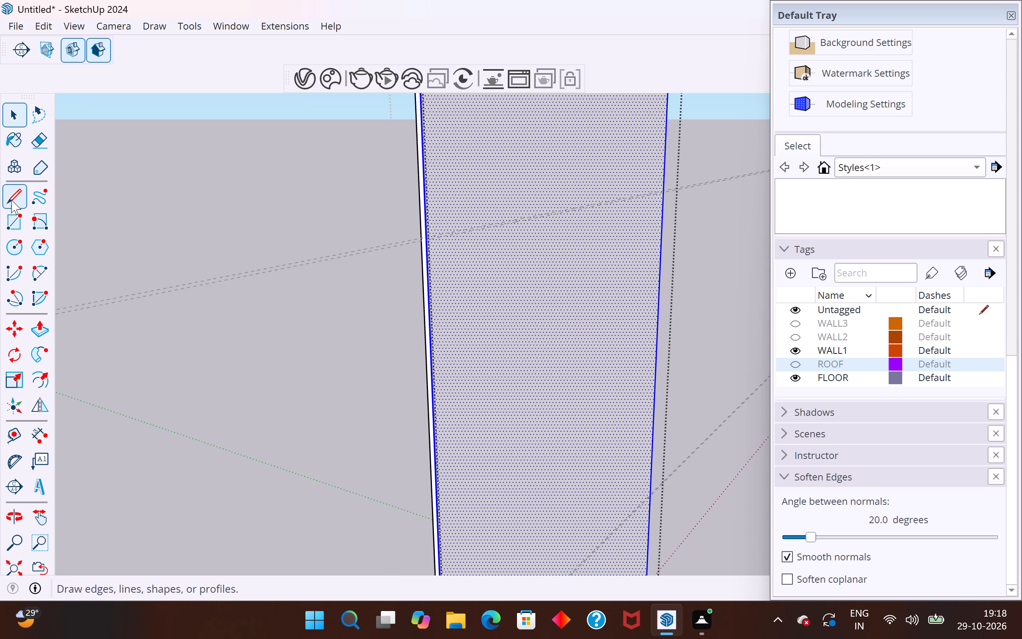
click(10, 199)
scroll(448, 238, up, 15)
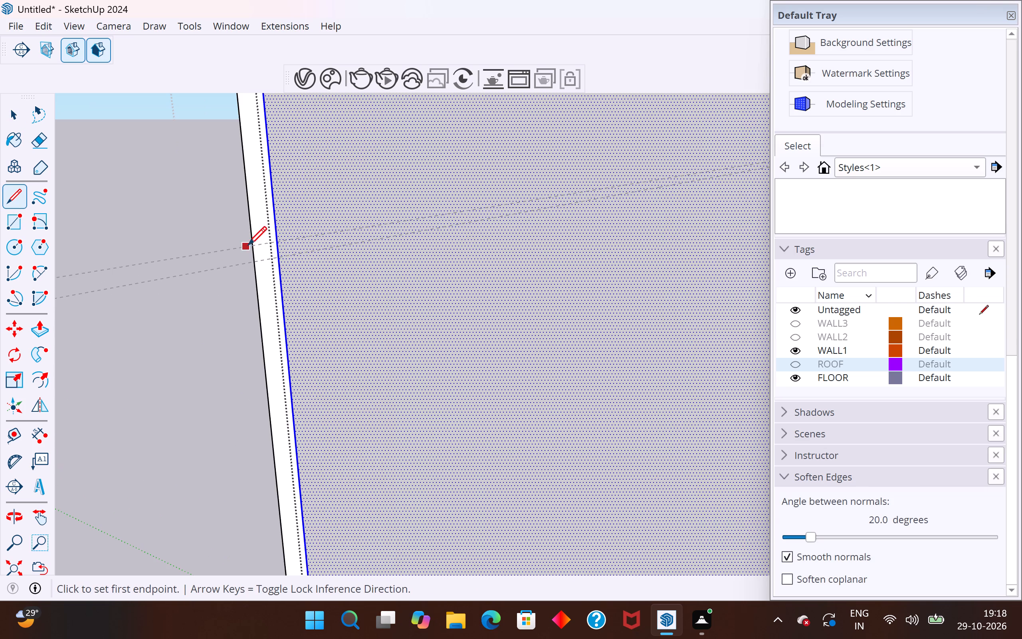
click(272, 244)
scroll(272, 244, down, 18)
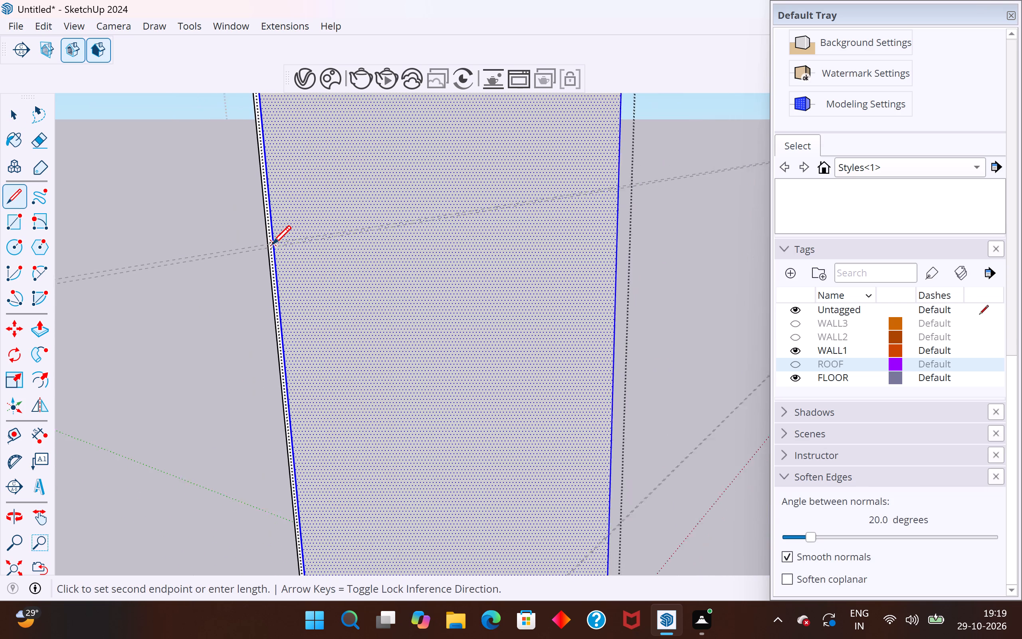
scroll(600, 195, up, 14)
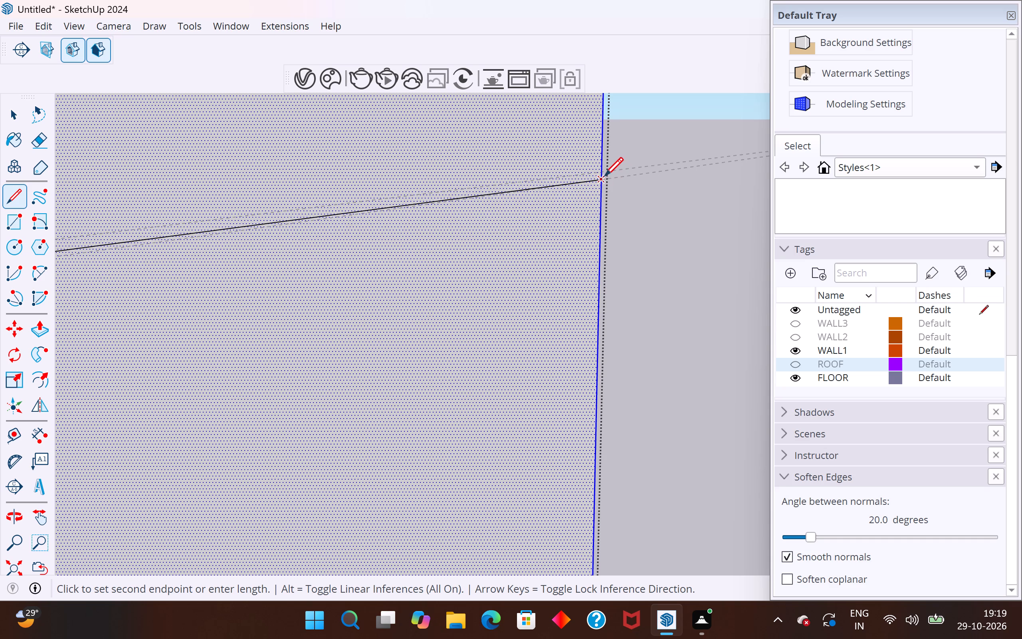
click(602, 174)
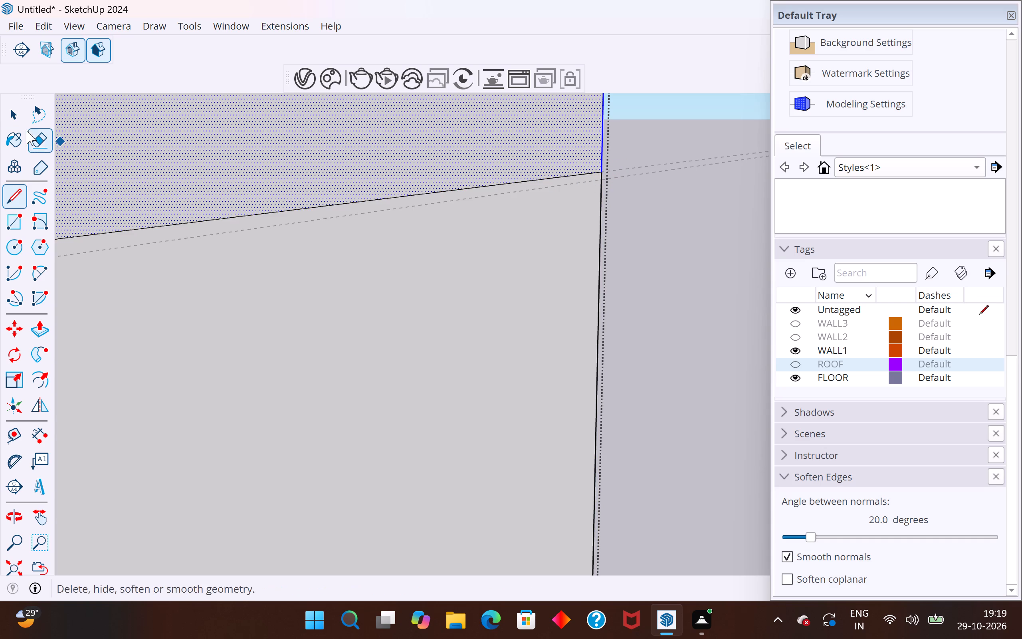
click(17, 120)
Draw a second line along the bottom guide of the upper pair, across the front panel's full width.
click(16, 194)
scroll(622, 193, up, 7)
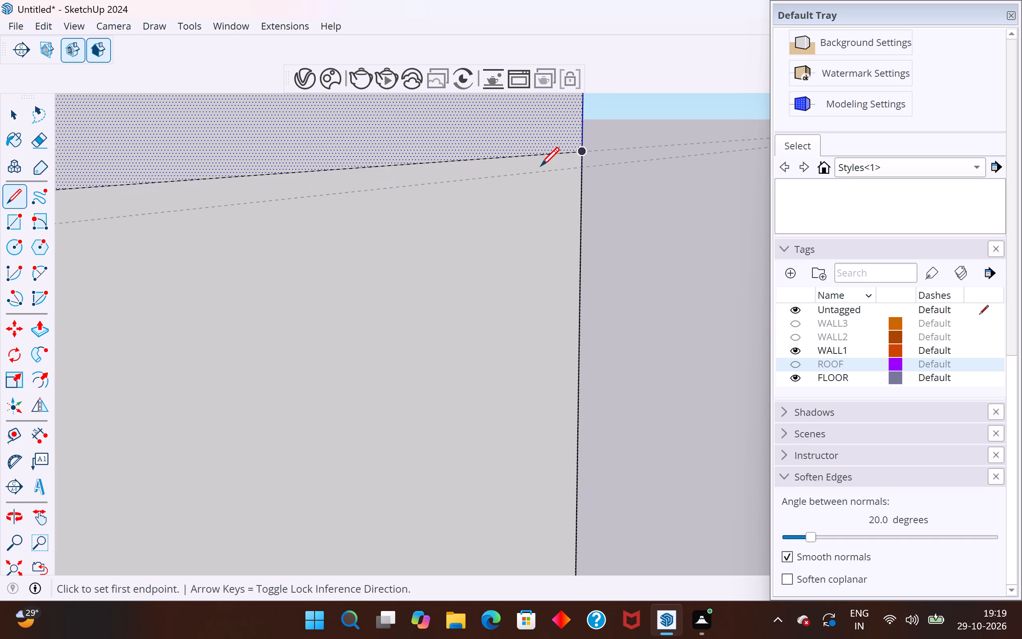
scroll(541, 166, up, 2)
click(593, 170)
scroll(602, 165, down, 3)
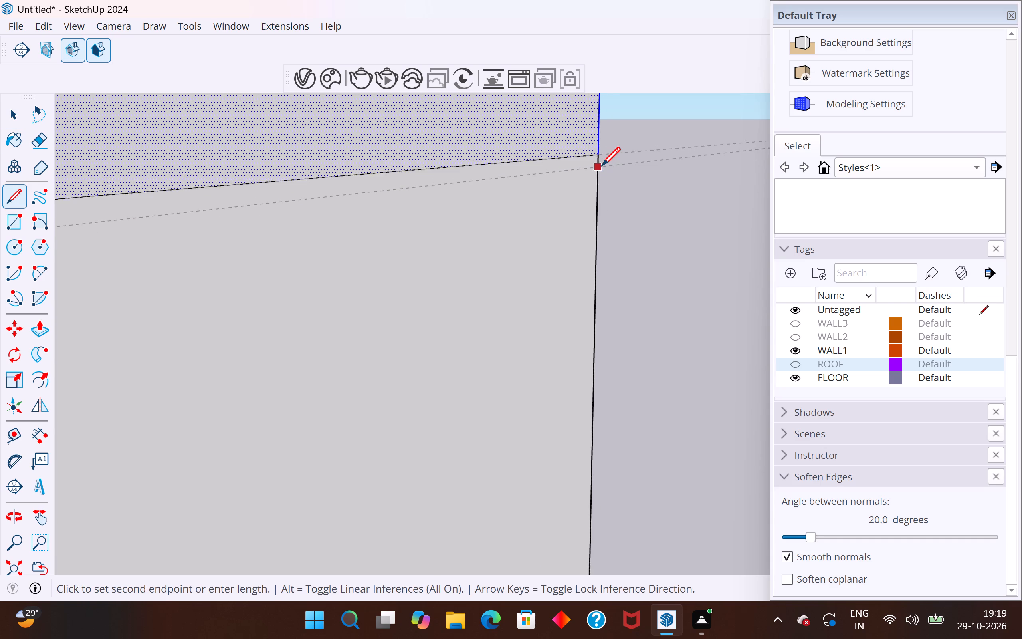
scroll(602, 165, down, 20)
scroll(602, 165, down, 3)
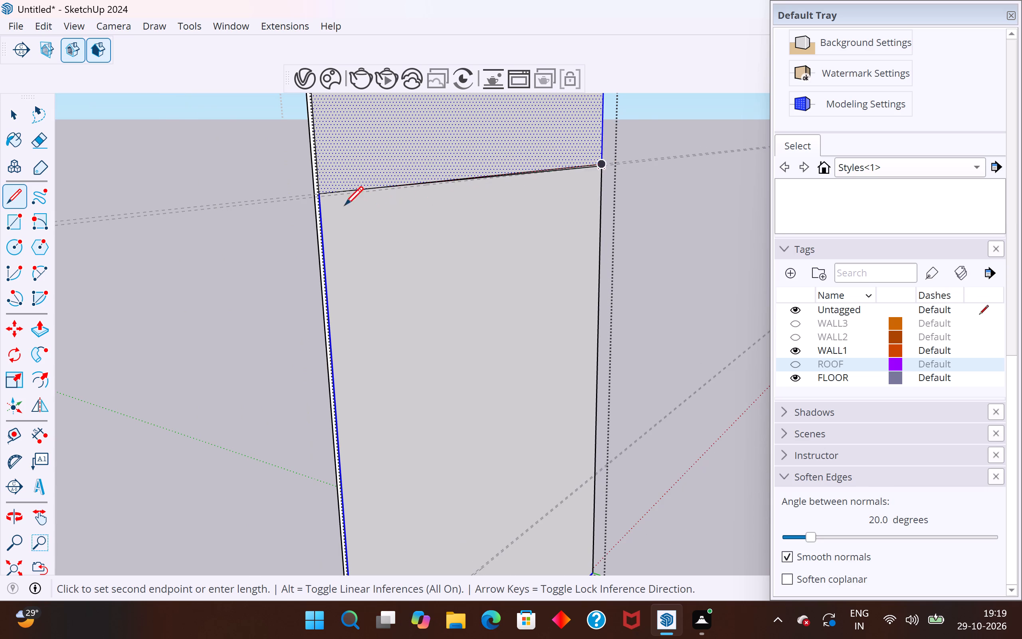
scroll(321, 197, up, 17)
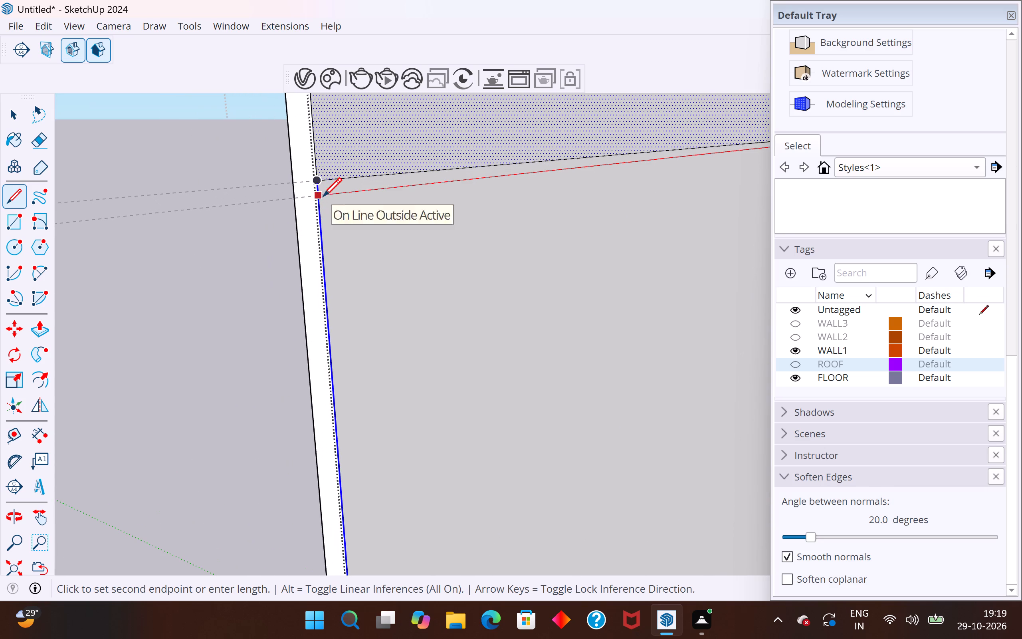
click(320, 196)
click(10, 113)
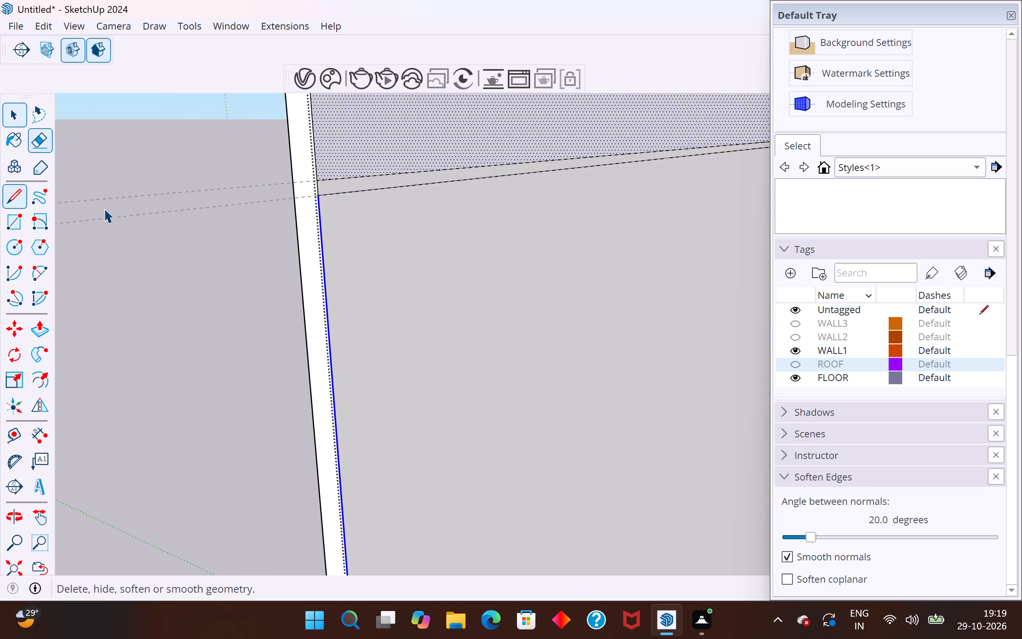
click(184, 264)
Push/pull the thin strip between the upper guides into the panel's thickness to cut a groove, and leave the group.
click(335, 185)
double_click(335, 185)
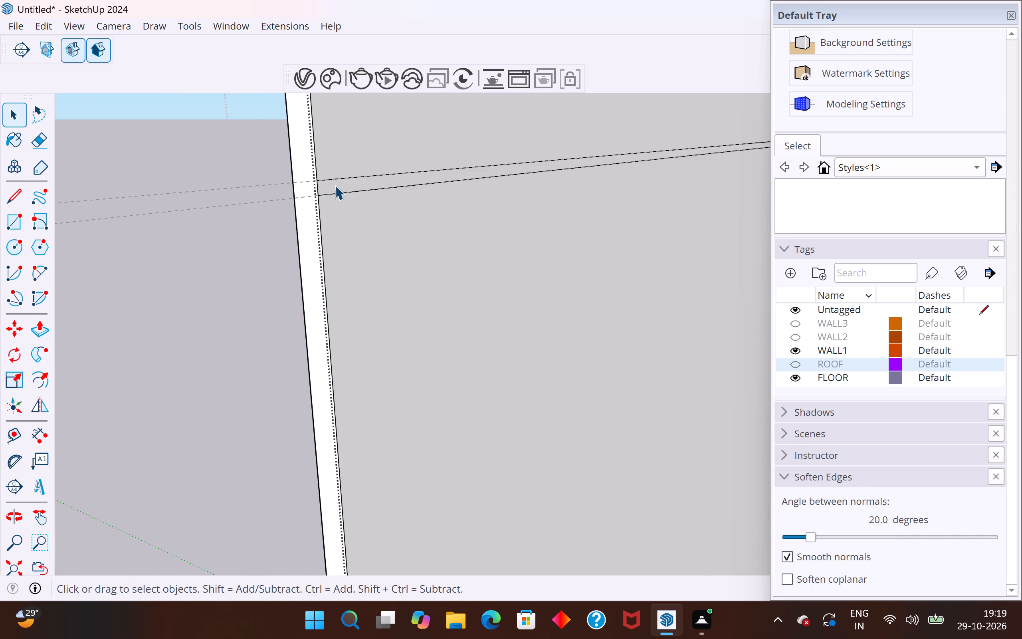
click(347, 184)
scroll(365, 216, down, 4)
middle_drag(343, 241, 443, 246)
click(39, 330)
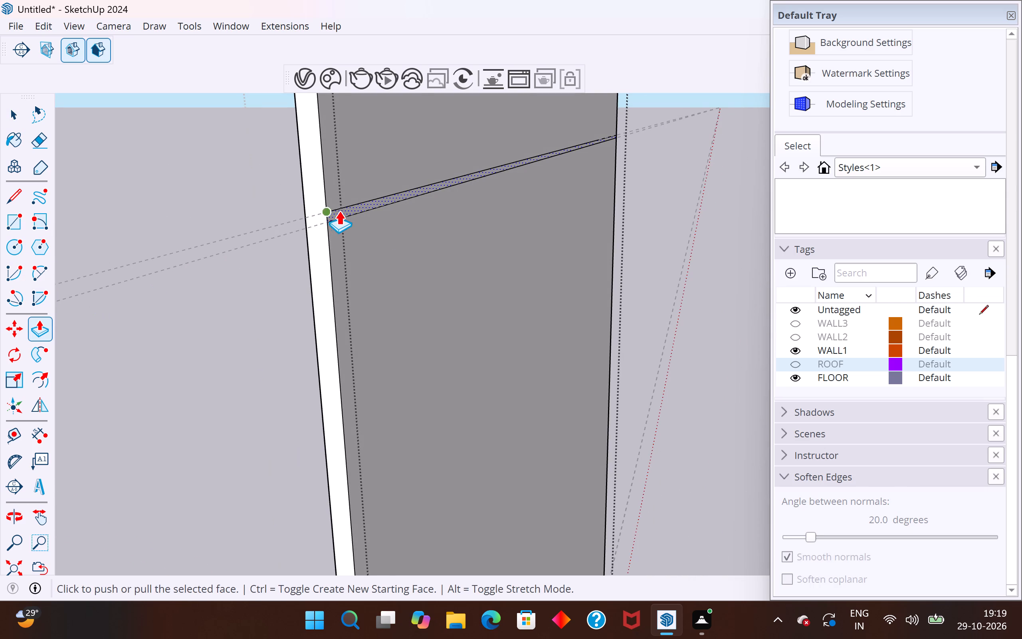
scroll(339, 210, up, 4)
click(329, 215)
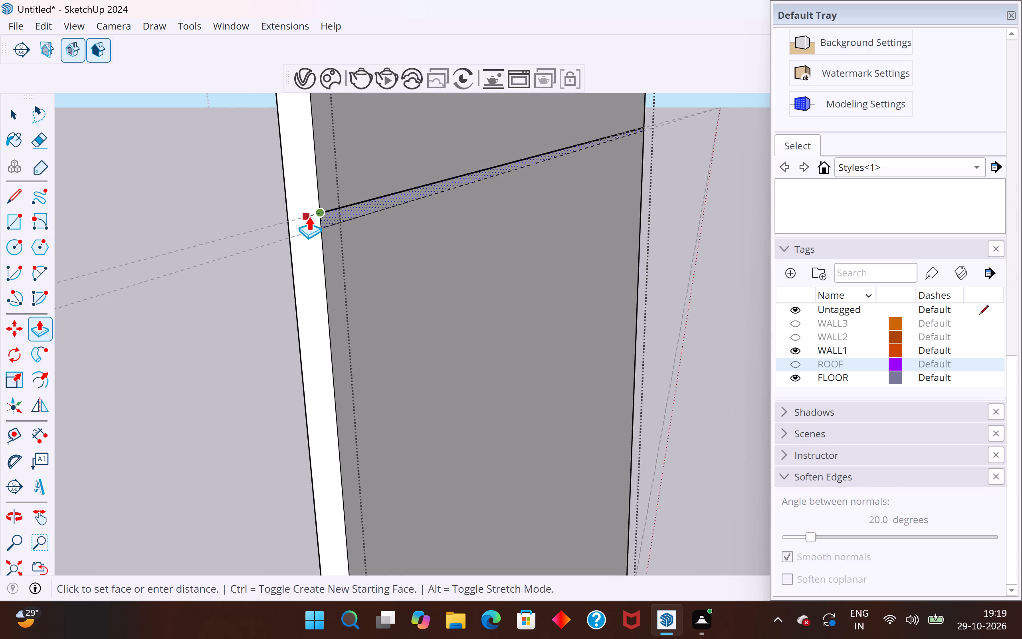
scroll(309, 216, up, 9)
key(Escape)
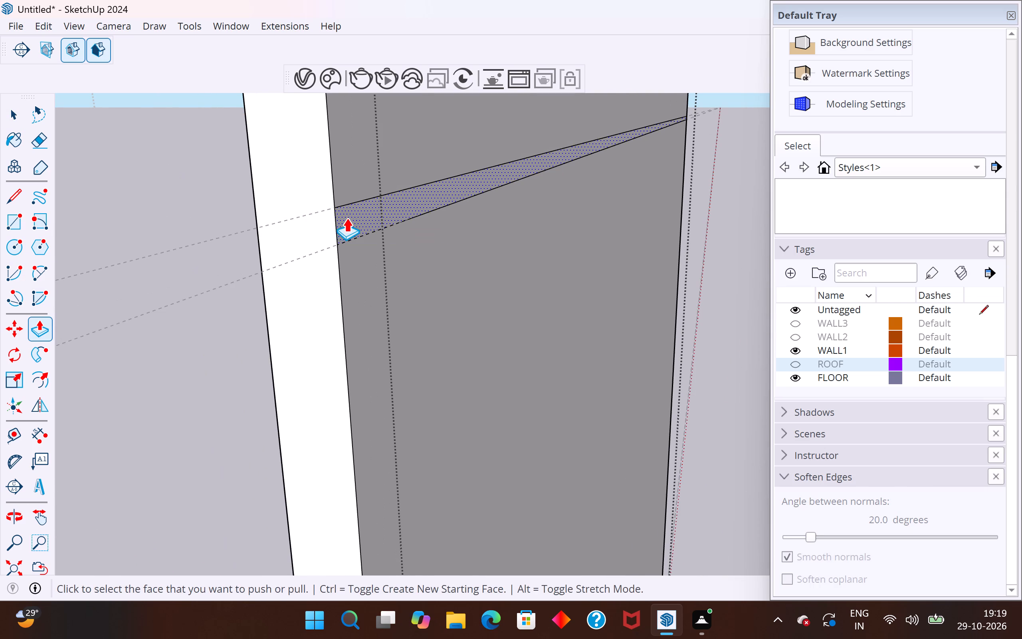
click(347, 218)
click(277, 236)
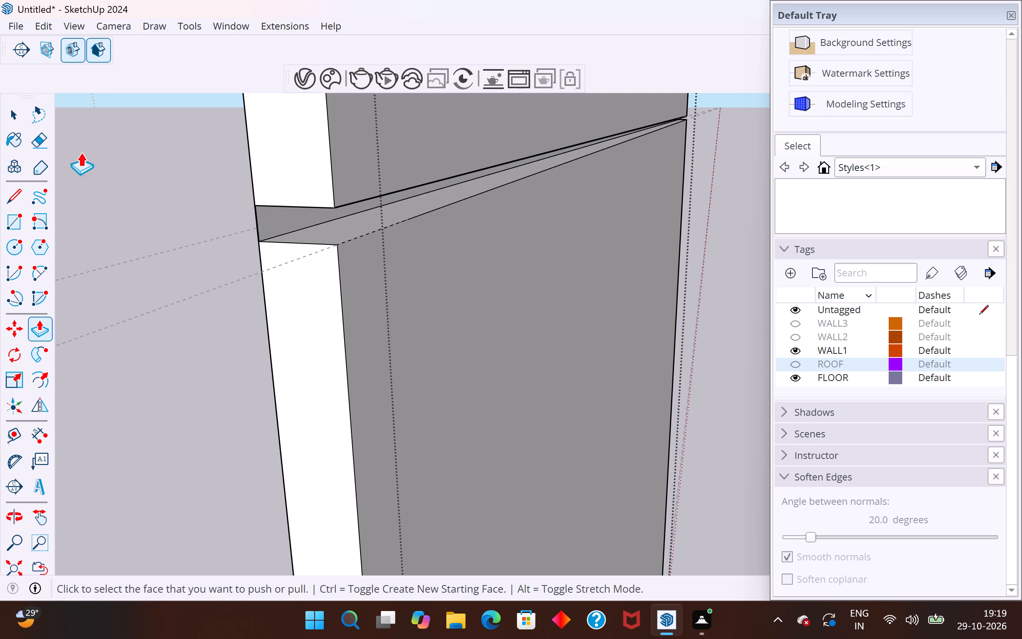
click(11, 117)
scroll(264, 207, down, 15)
scroll(264, 207, up, 1)
scroll(264, 207, down, 11)
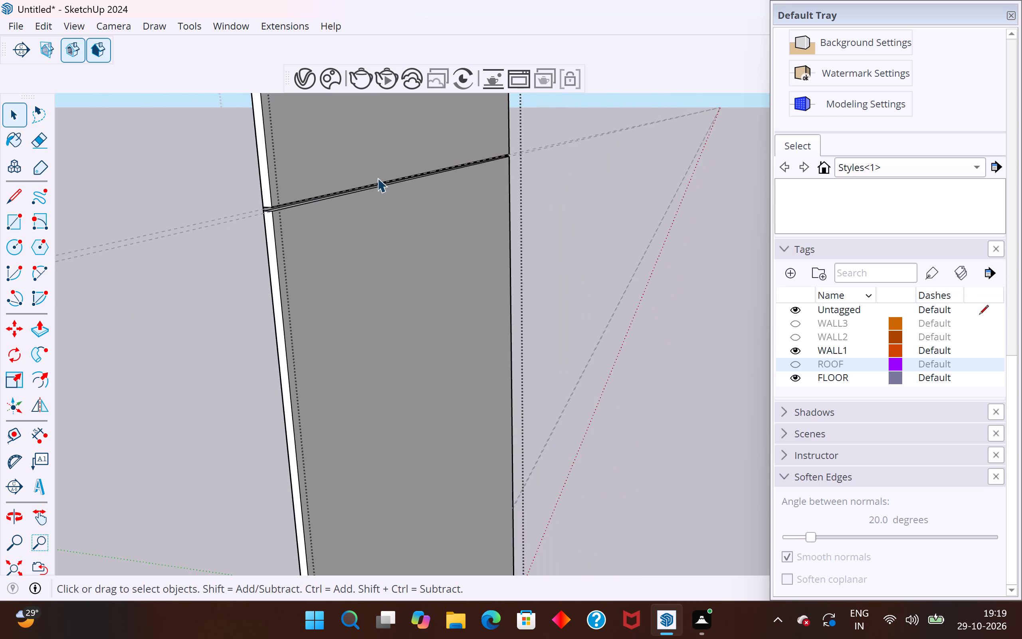
scroll(377, 178, down, 6)
scroll(499, 296, down, 4)
middle_drag(492, 380, 304, 368)
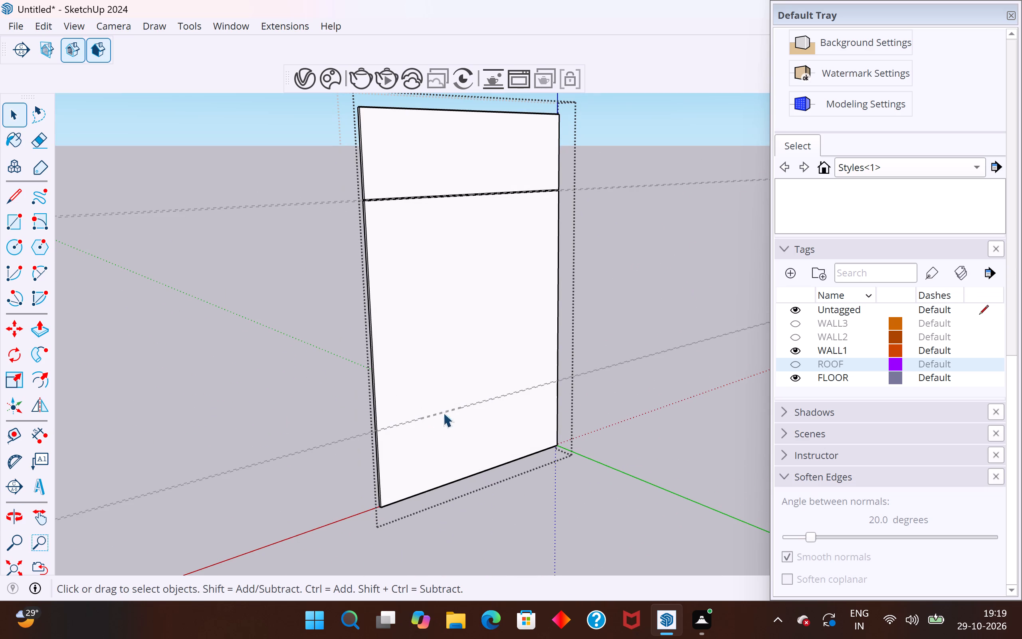
click(639, 391)
Reopen the front panel group for editing and select the large face crossed by the lower pair of guides.
scroll(483, 464, up, 12)
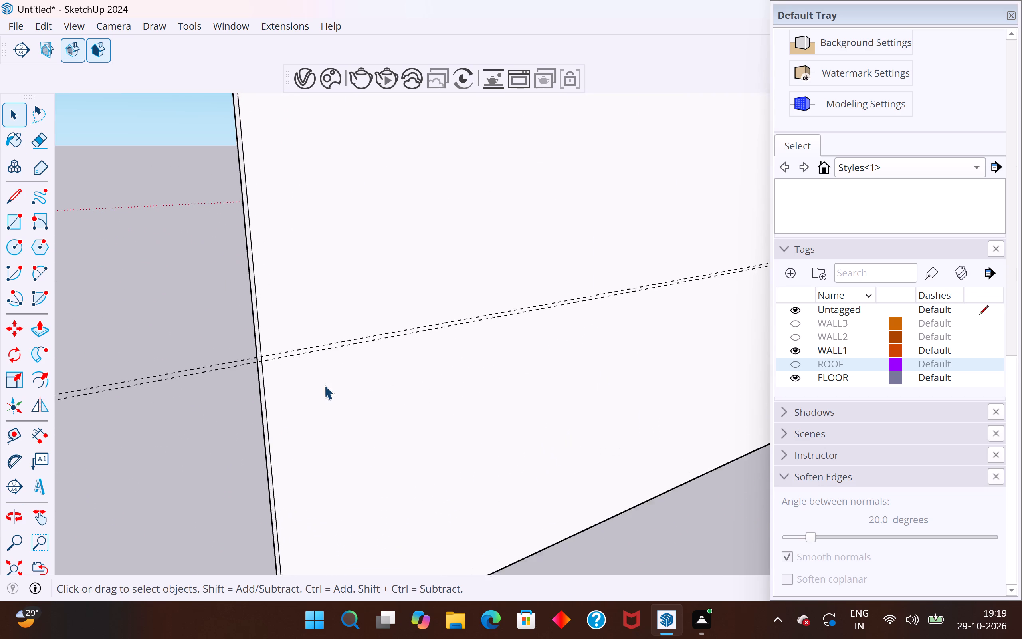
scroll(324, 385, up, 2)
scroll(202, 343, down, 5)
middle_drag(310, 383, 459, 332)
scroll(501, 310, up, 3)
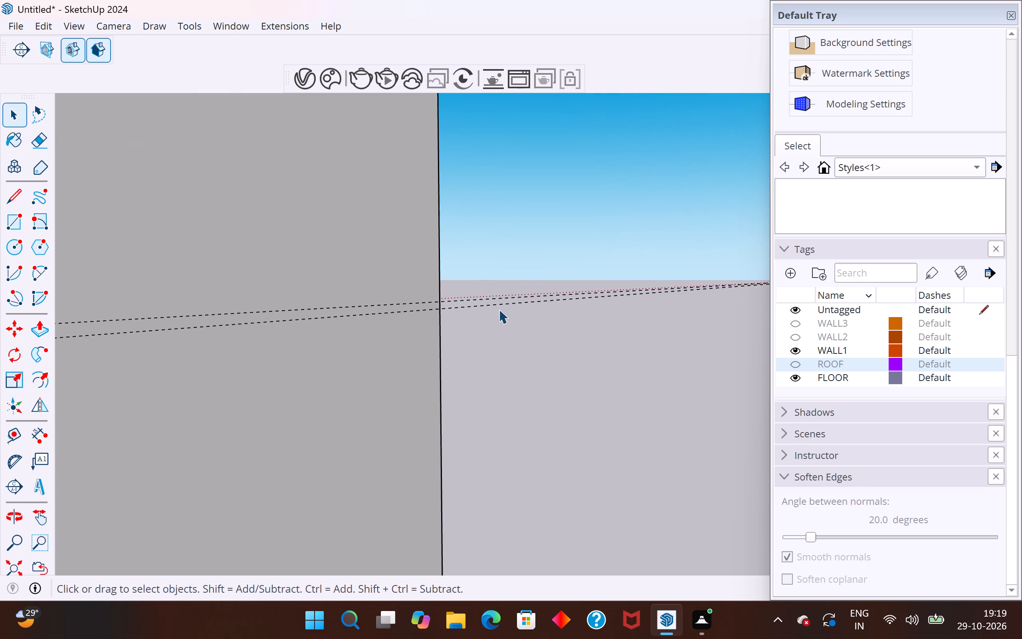
scroll(499, 309, up, 3)
scroll(569, 289, down, 4)
double_click(387, 344)
click(480, 322)
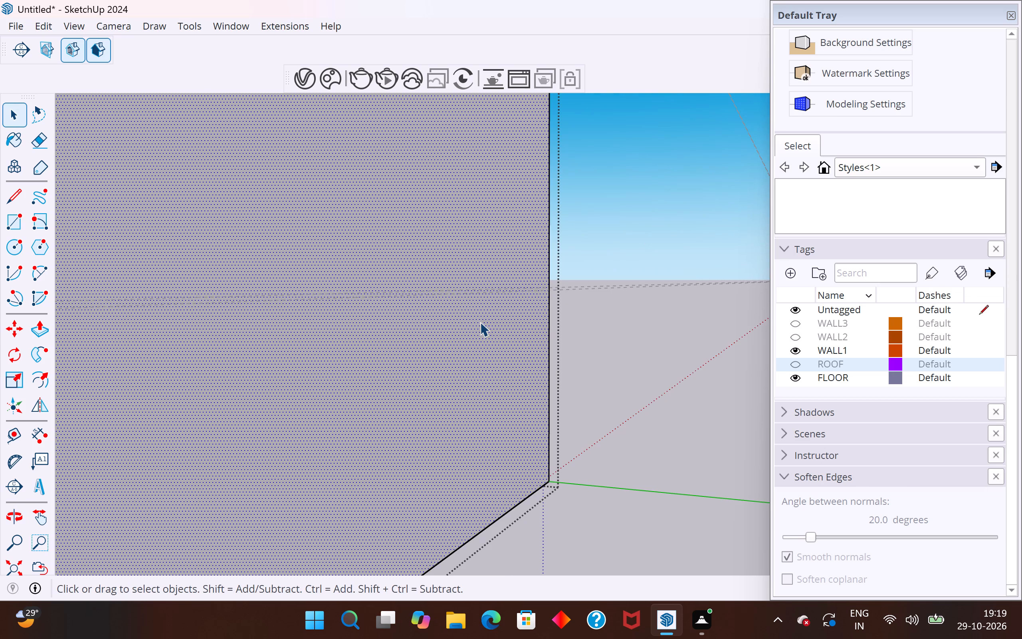
Draw a line along the top guide of the lower pair, across the front panel's full width.
scroll(722, 246, down, 5)
middle_drag(471, 293, 392, 314)
scroll(570, 236, down, 2)
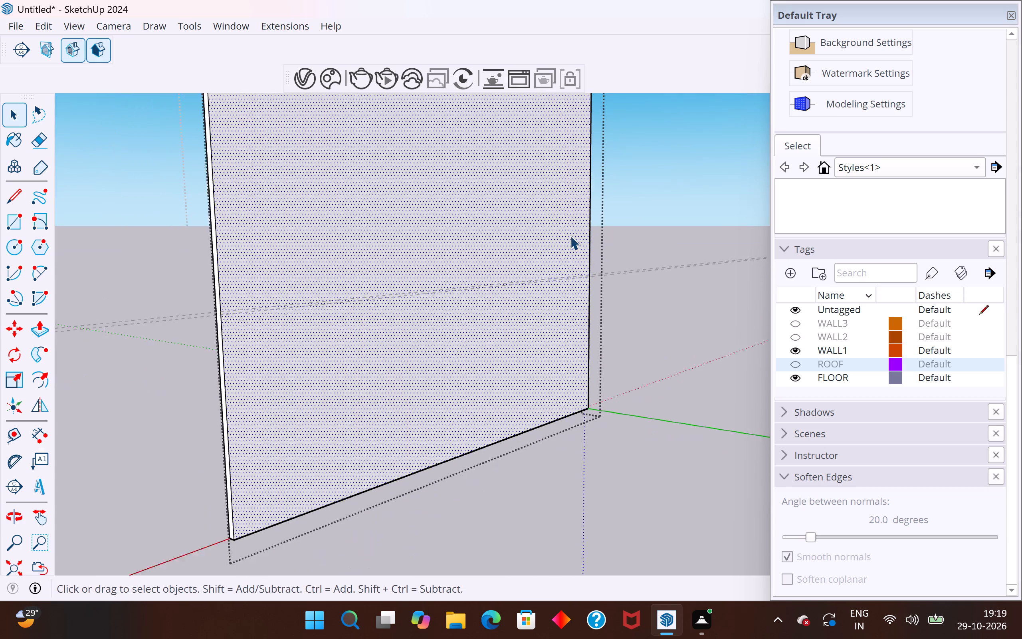
scroll(570, 236, down, 3)
scroll(357, 304, up, 20)
scroll(357, 304, up, 1)
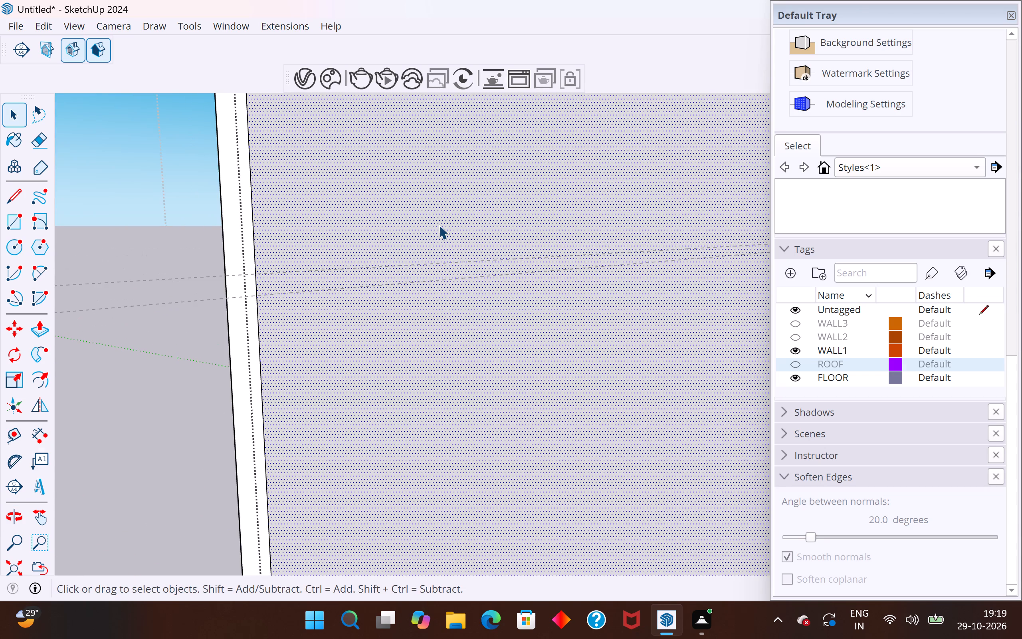
click(16, 201)
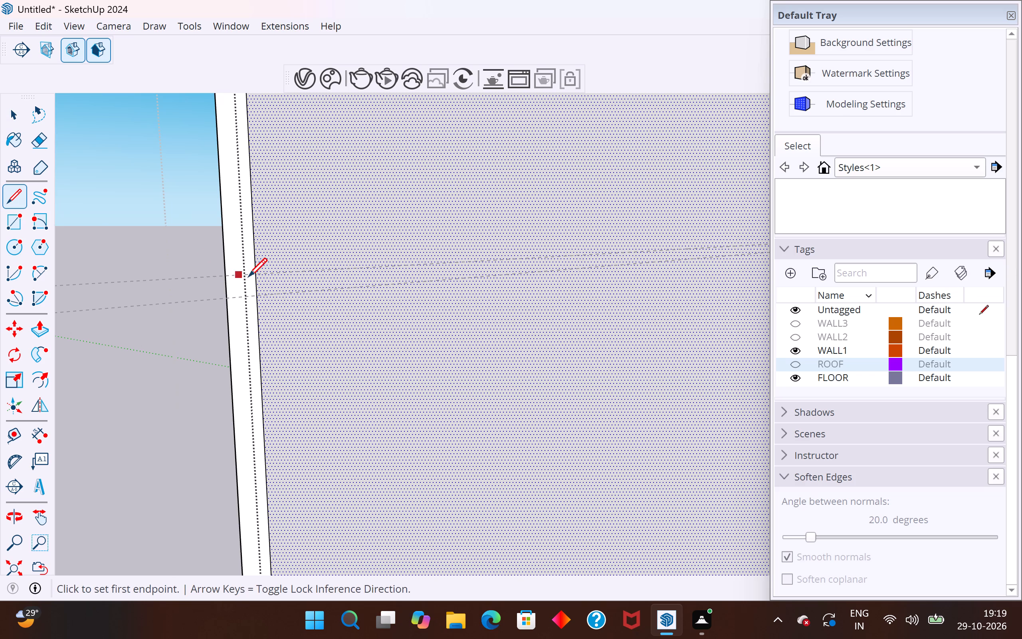
click(256, 275)
scroll(256, 275, down, 19)
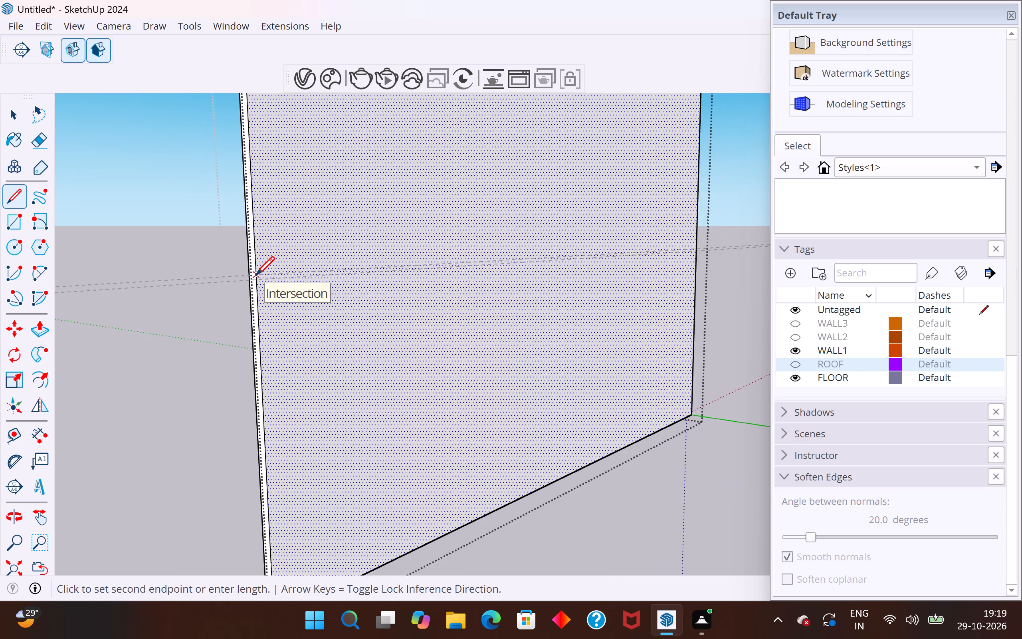
scroll(256, 275, down, 3)
scroll(597, 268, up, 15)
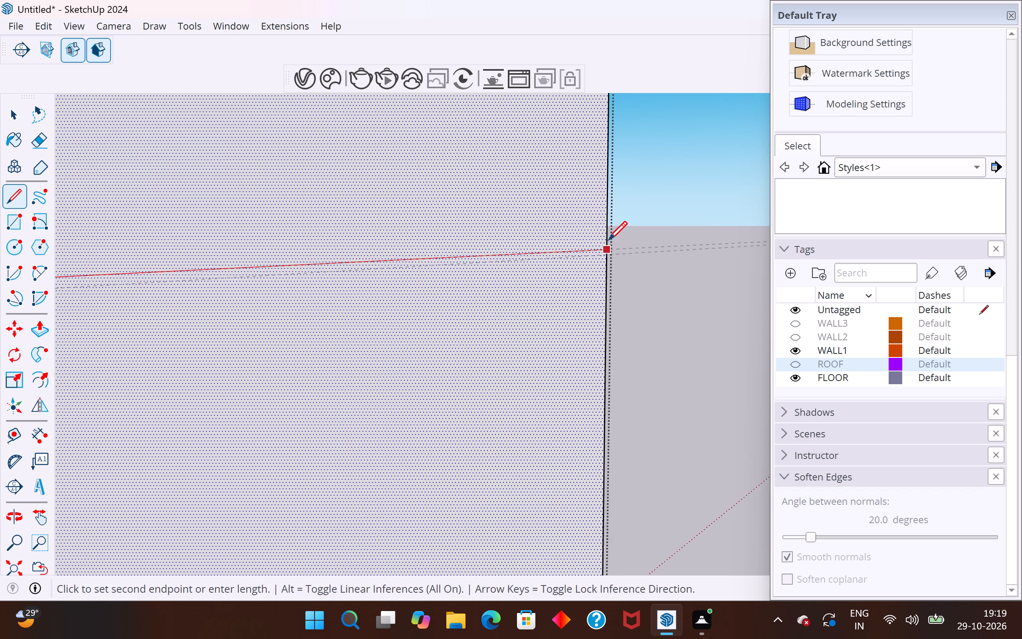
scroll(608, 240, up, 3)
click(606, 256)
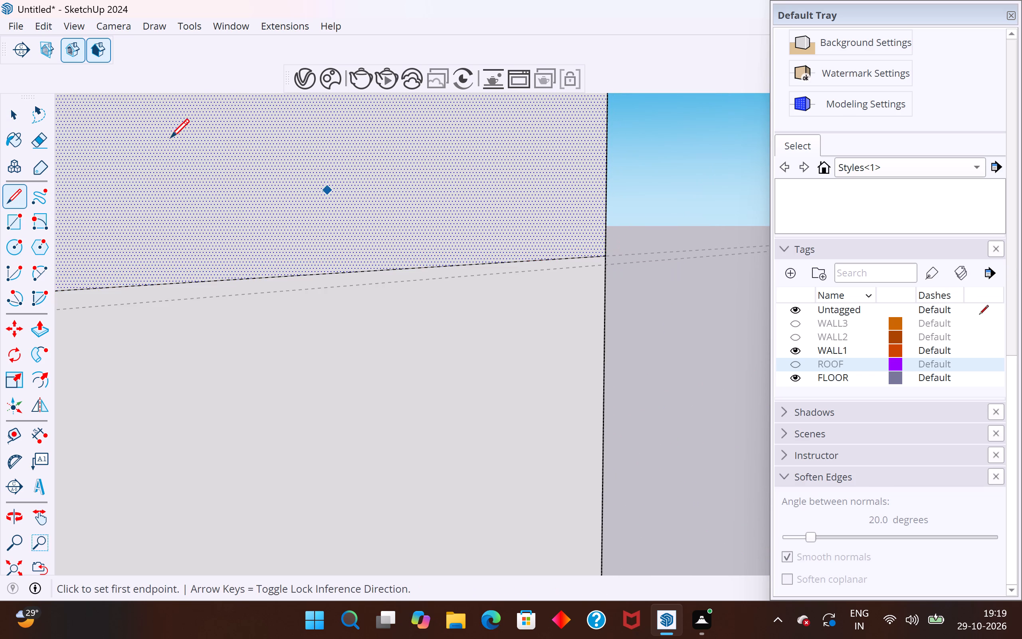
click(10, 113)
Draw a second line along the bottom guide of the lower pair, across the front panel's full width, and leave the group.
scroll(697, 212, down, 10)
scroll(674, 244, down, 5)
scroll(516, 282, down, 4)
scroll(223, 253, up, 2)
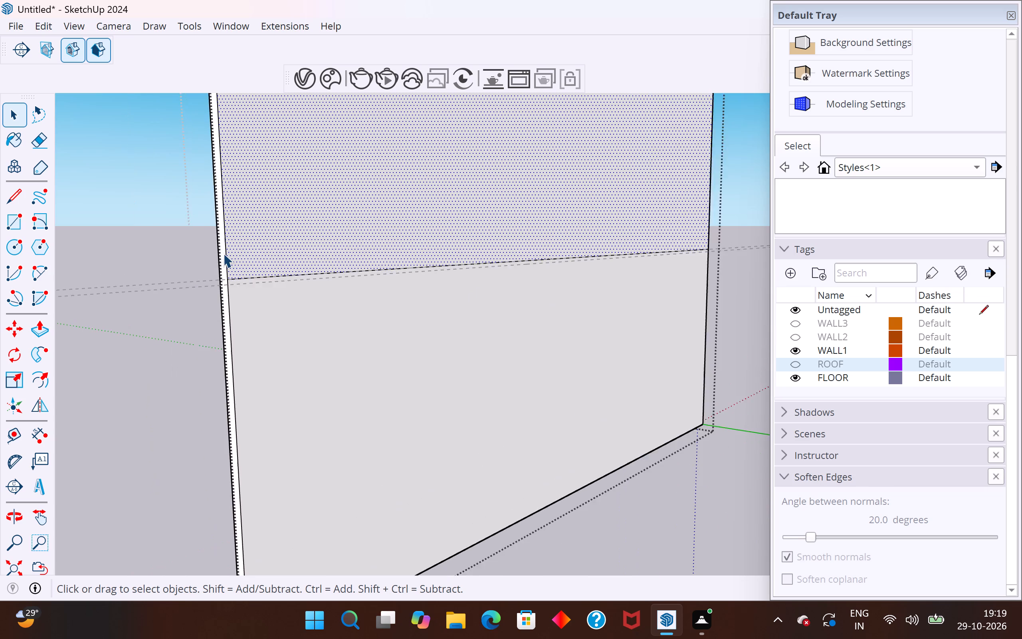
scroll(223, 253, up, 6)
click(14, 196)
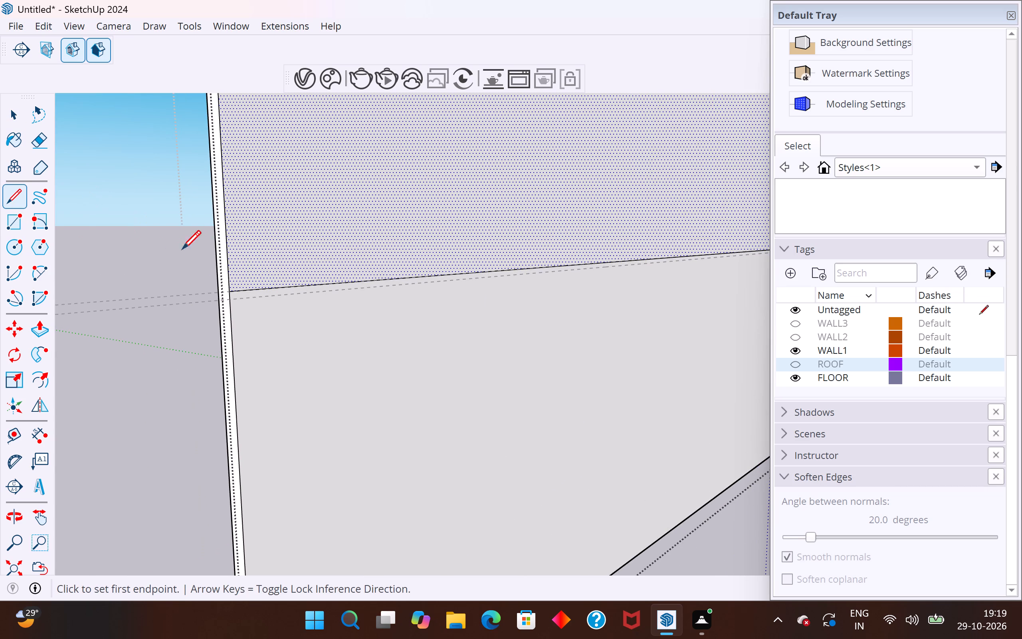
scroll(231, 298, up, 8)
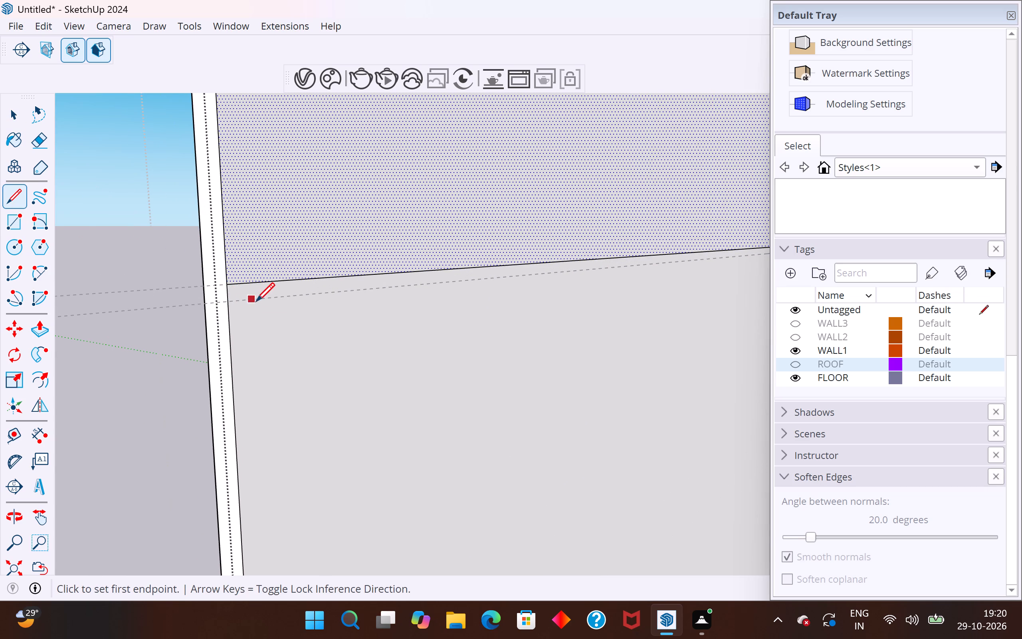
middle_drag(256, 301, 172, 321)
click(230, 290)
scroll(230, 290, down, 3)
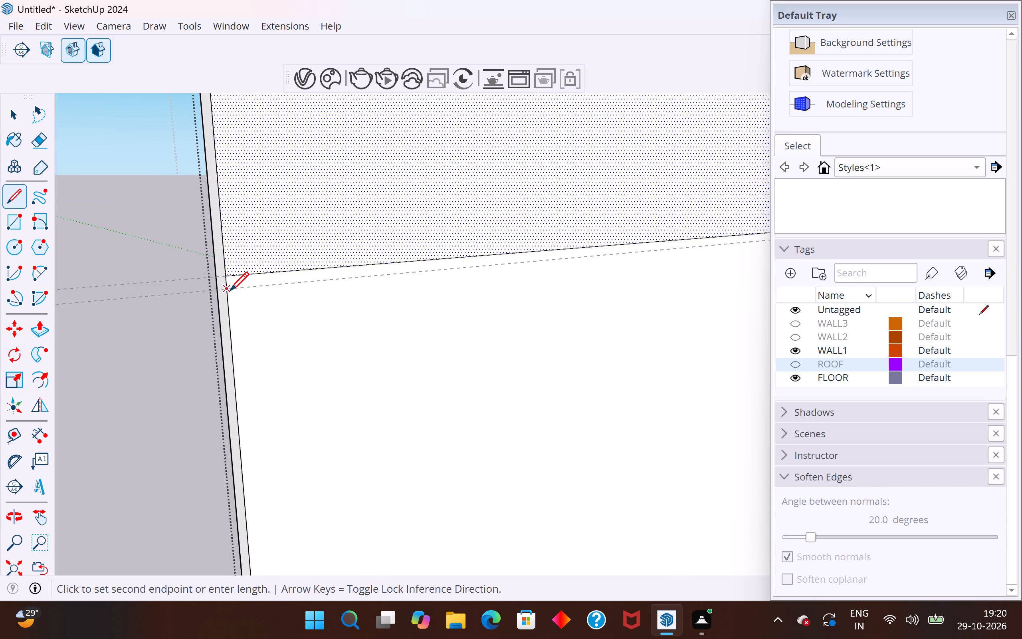
scroll(230, 290, down, 20)
scroll(561, 275, up, 6)
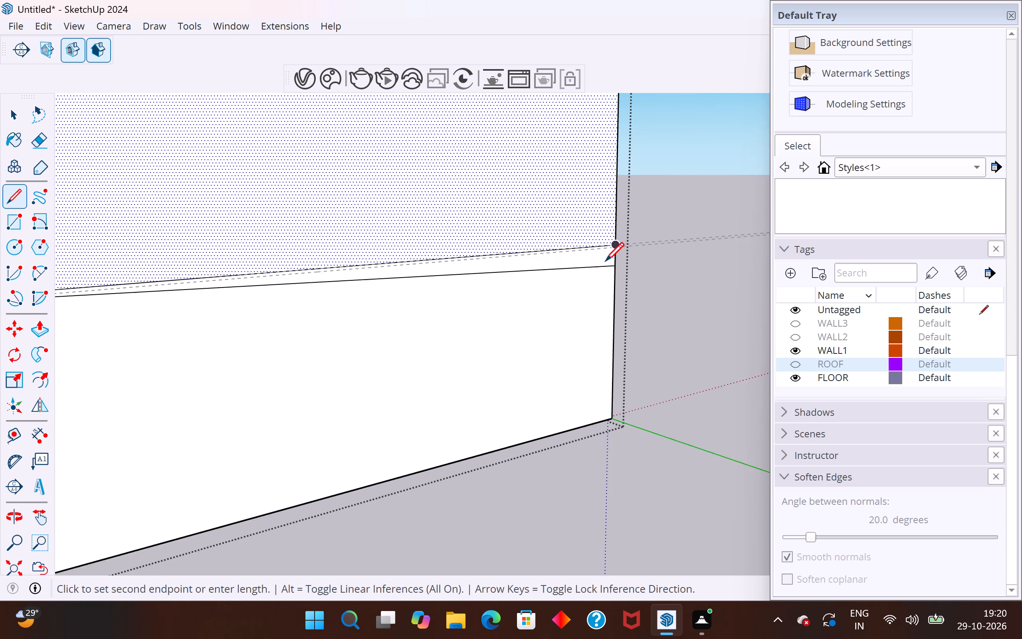
scroll(605, 261, up, 15)
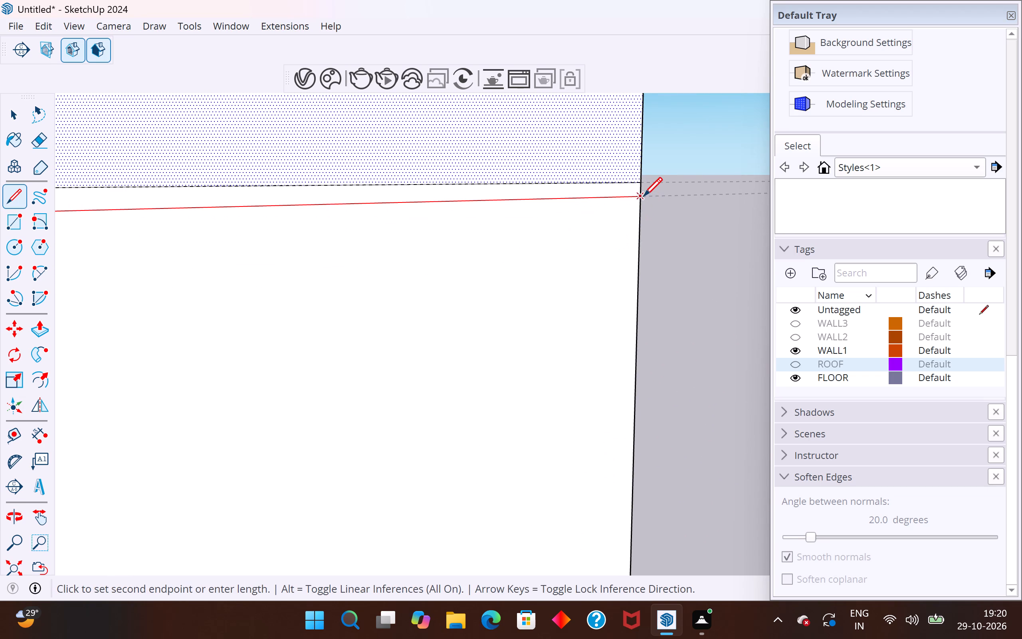
click(644, 196)
click(9, 116)
click(676, 230)
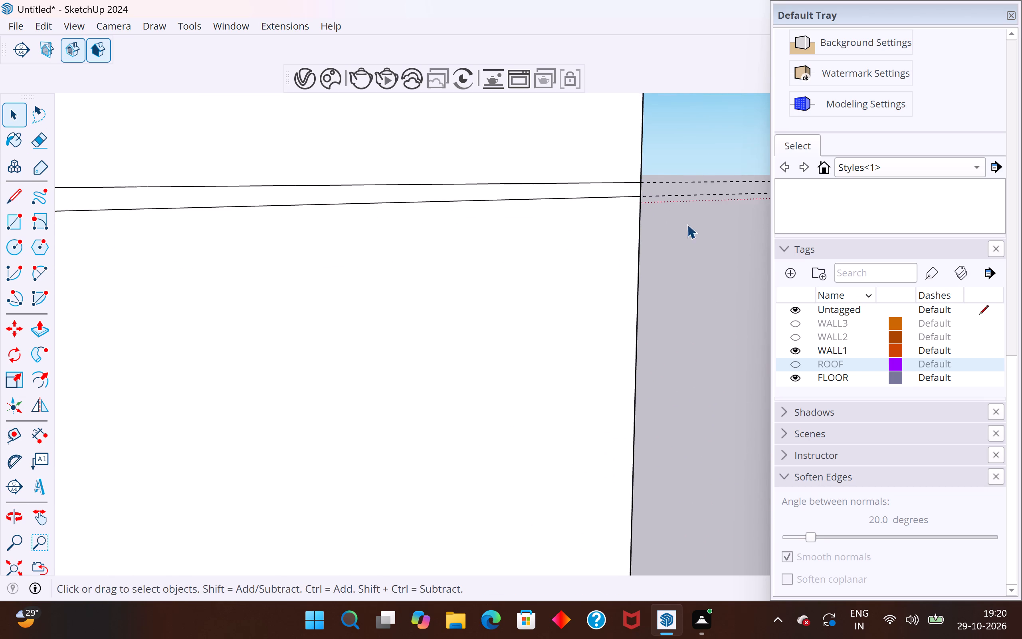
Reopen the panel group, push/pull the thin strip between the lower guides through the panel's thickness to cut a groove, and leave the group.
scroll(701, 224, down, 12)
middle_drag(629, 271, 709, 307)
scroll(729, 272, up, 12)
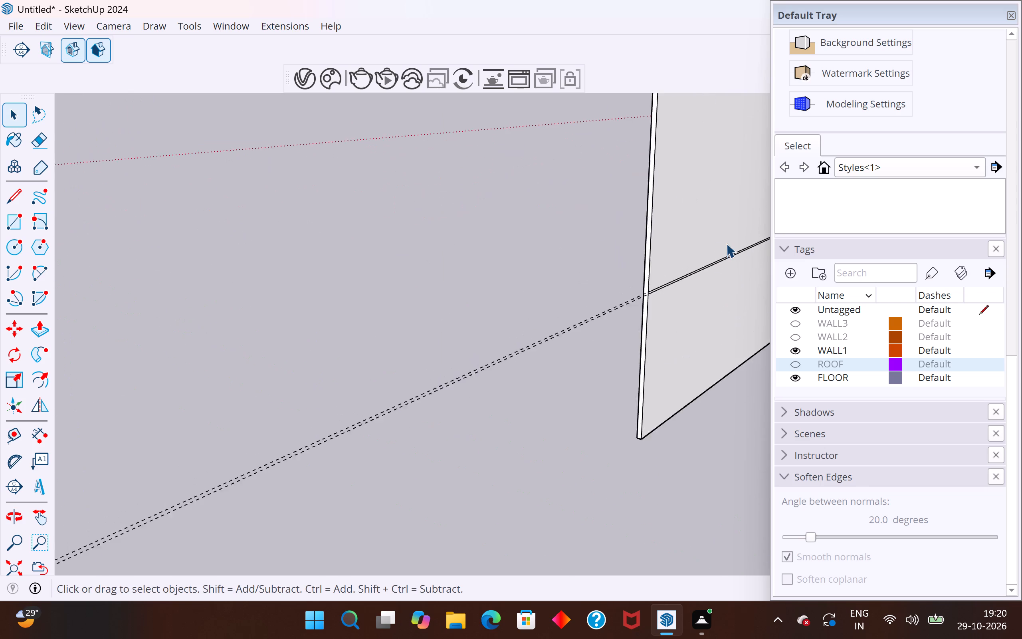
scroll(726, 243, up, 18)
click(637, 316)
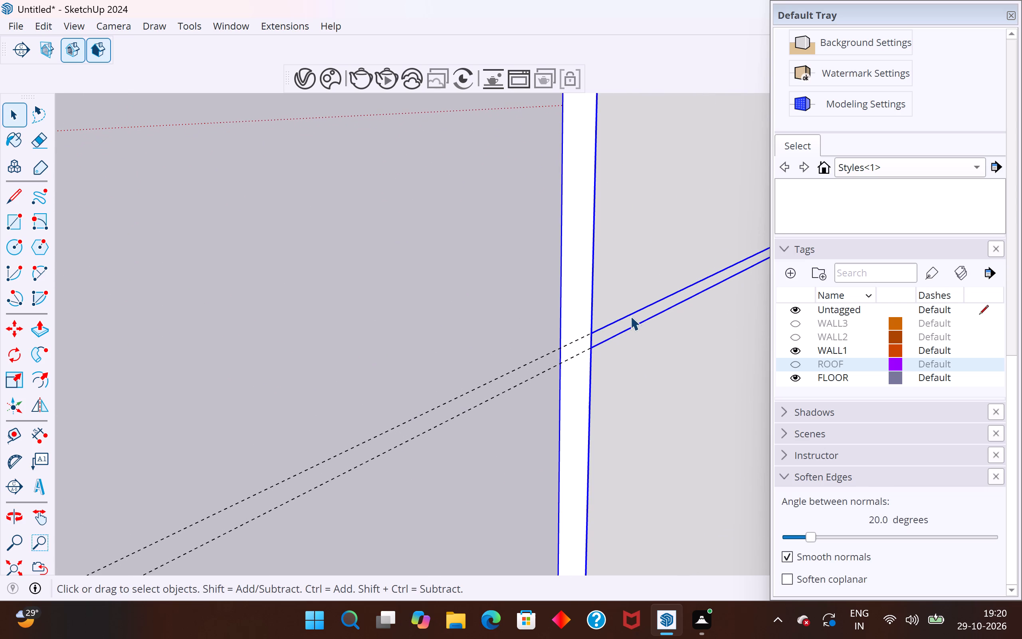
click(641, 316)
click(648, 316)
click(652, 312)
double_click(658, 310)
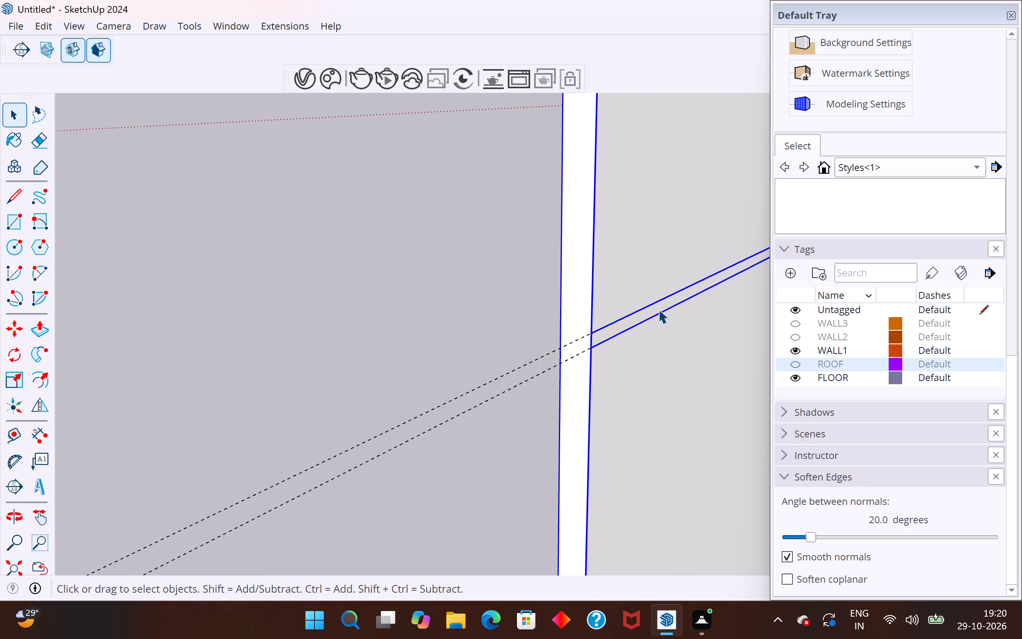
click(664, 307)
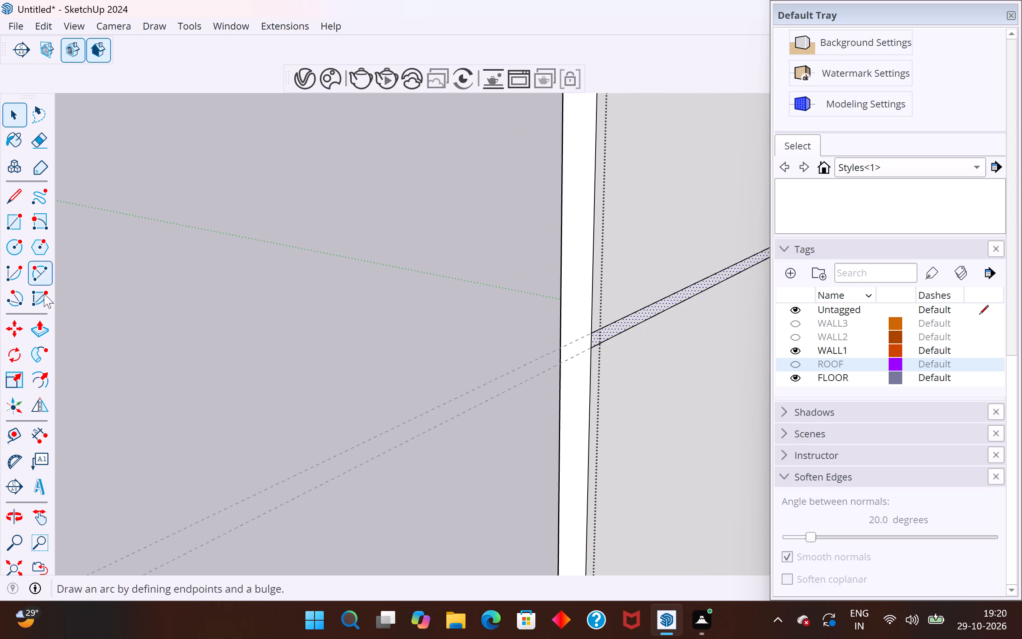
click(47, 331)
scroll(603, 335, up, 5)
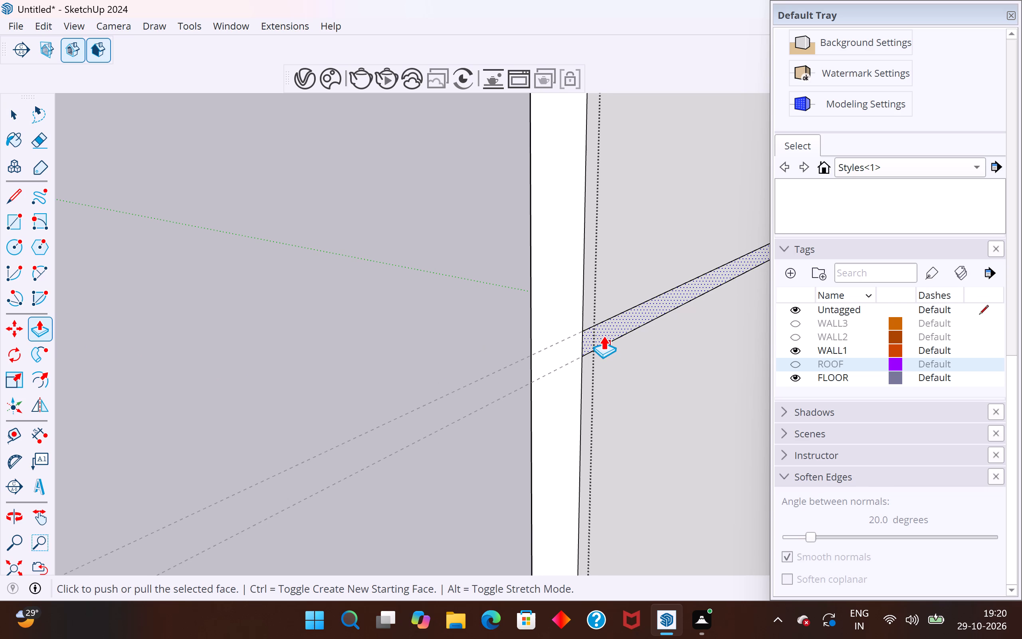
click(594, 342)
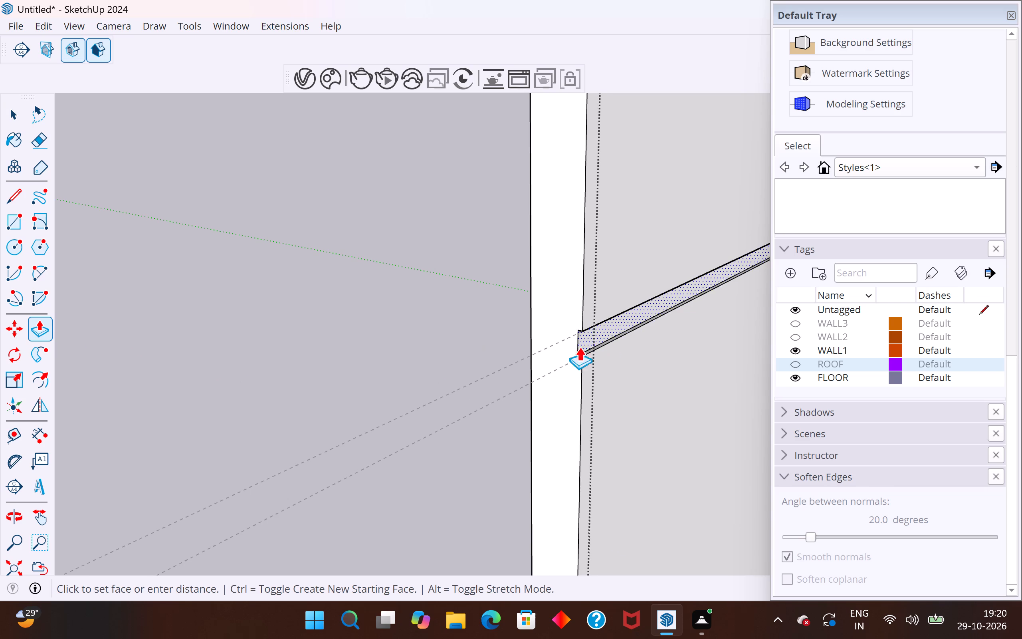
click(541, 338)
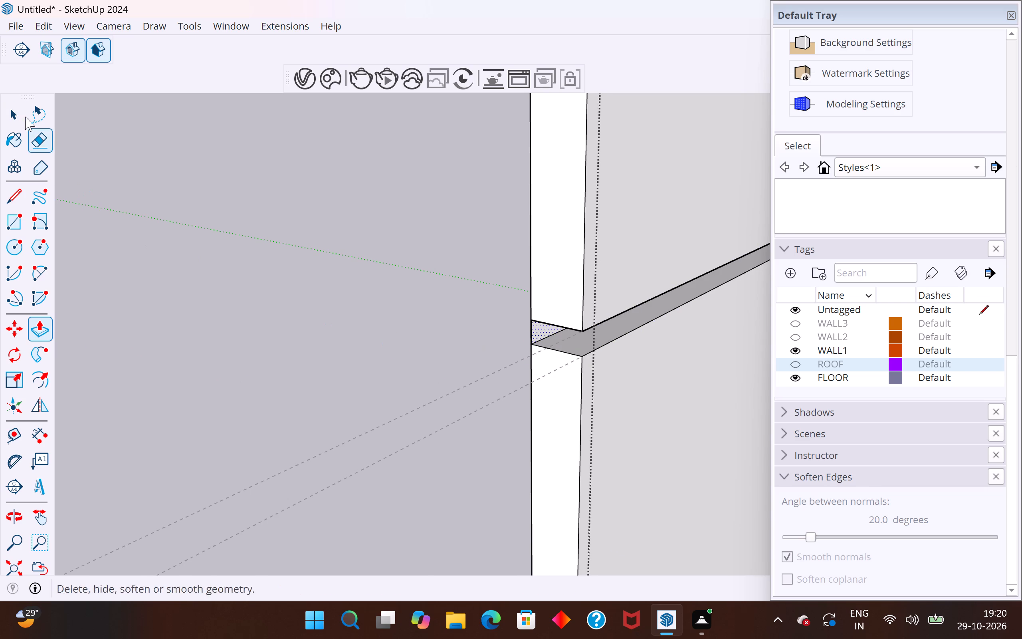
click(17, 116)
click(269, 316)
Examine the wardrobe doors in the bedroom reference image and compare them with the front panel.
scroll(329, 397, down, 15)
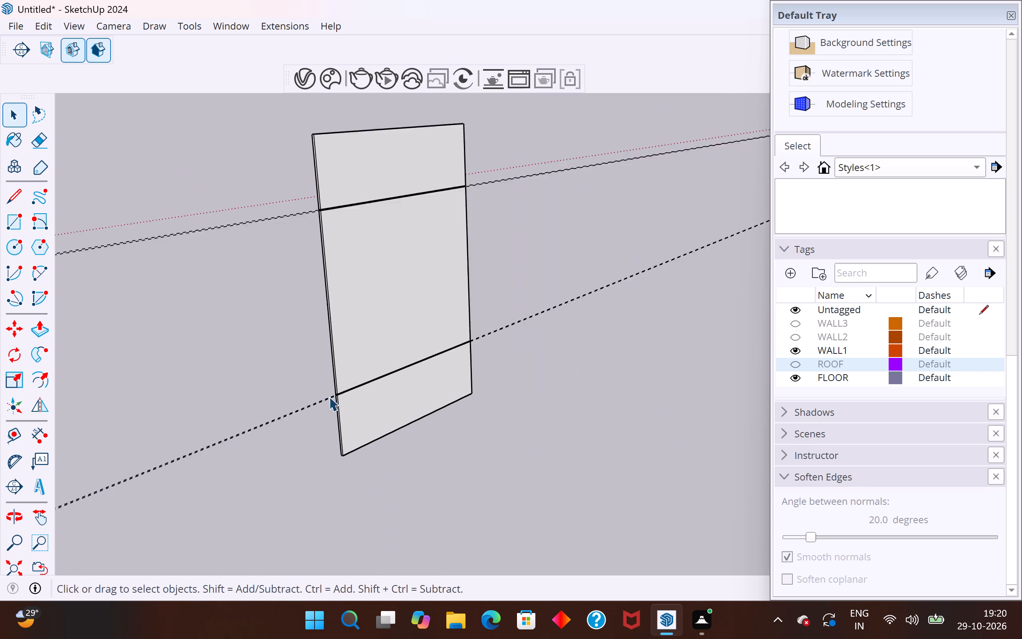
scroll(329, 397, down, 2)
click(530, 445)
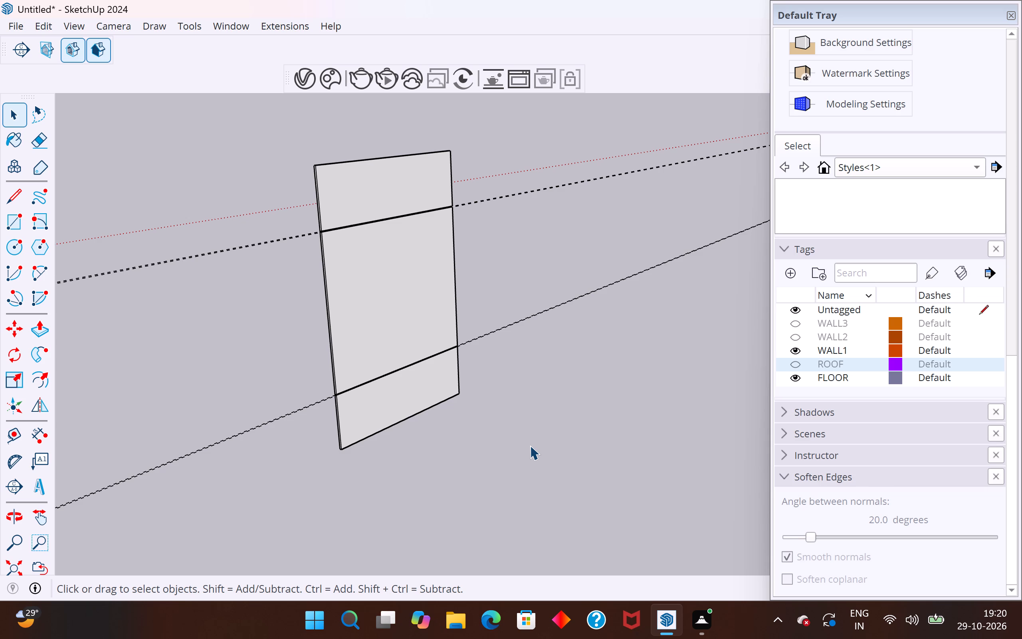
click(530, 445)
scroll(563, 369, down, 4)
click(553, 403)
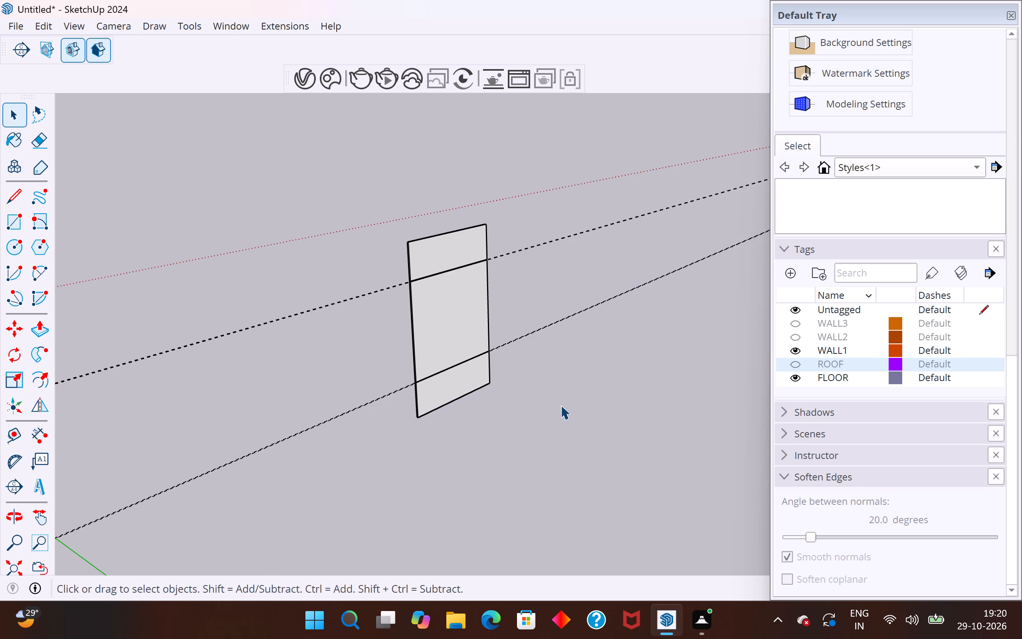
middle_drag(565, 413, 473, 419)
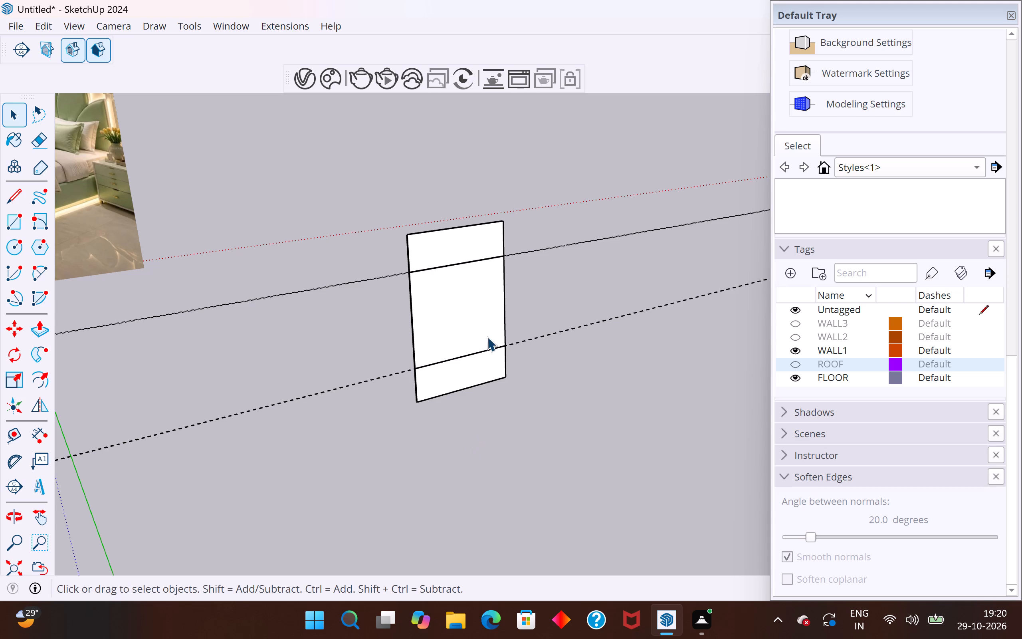
scroll(574, 458, down, 8)
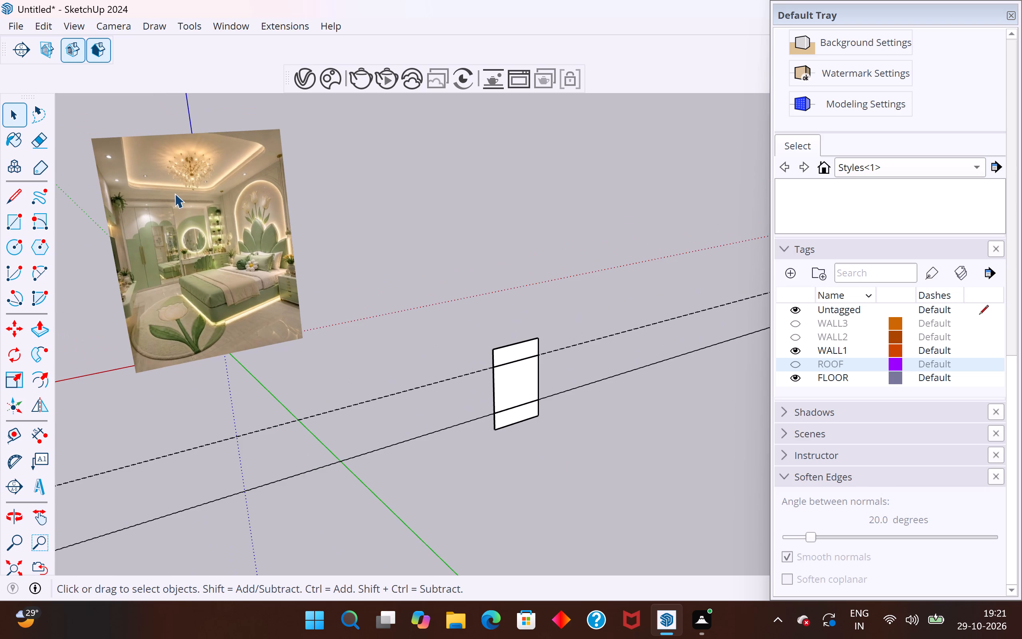
scroll(166, 195, up, 11)
scroll(164, 346, down, 4)
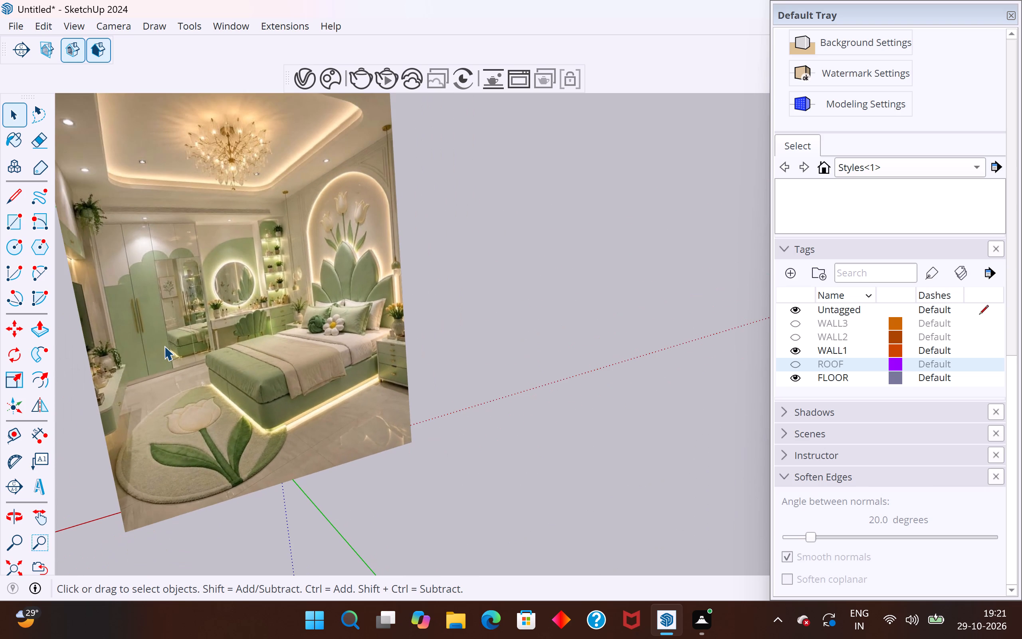
scroll(278, 422, down, 5)
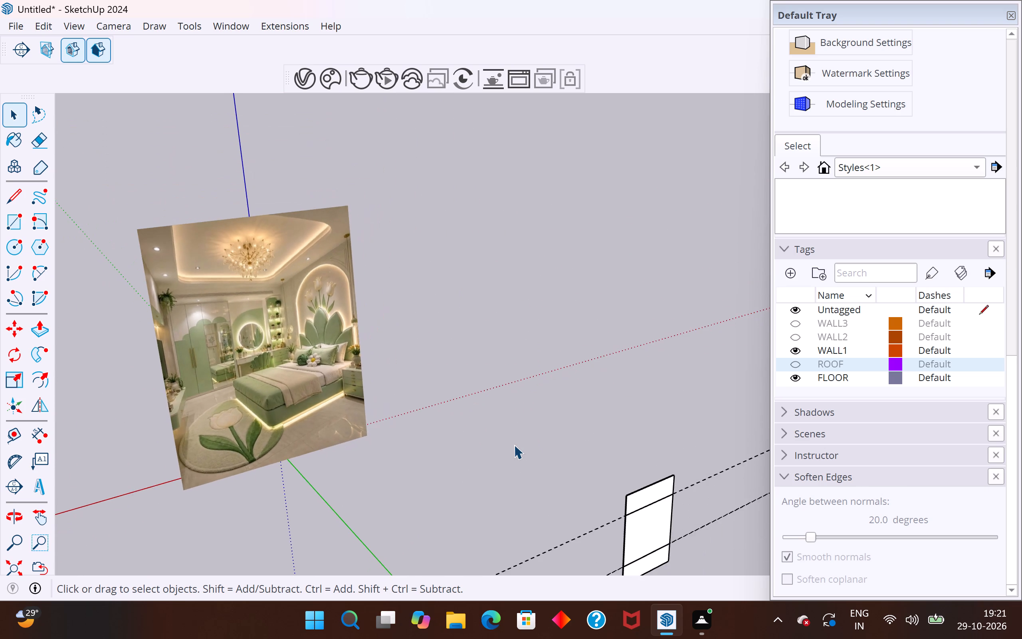
scroll(514, 445, down, 4)
scroll(267, 394, up, 10)
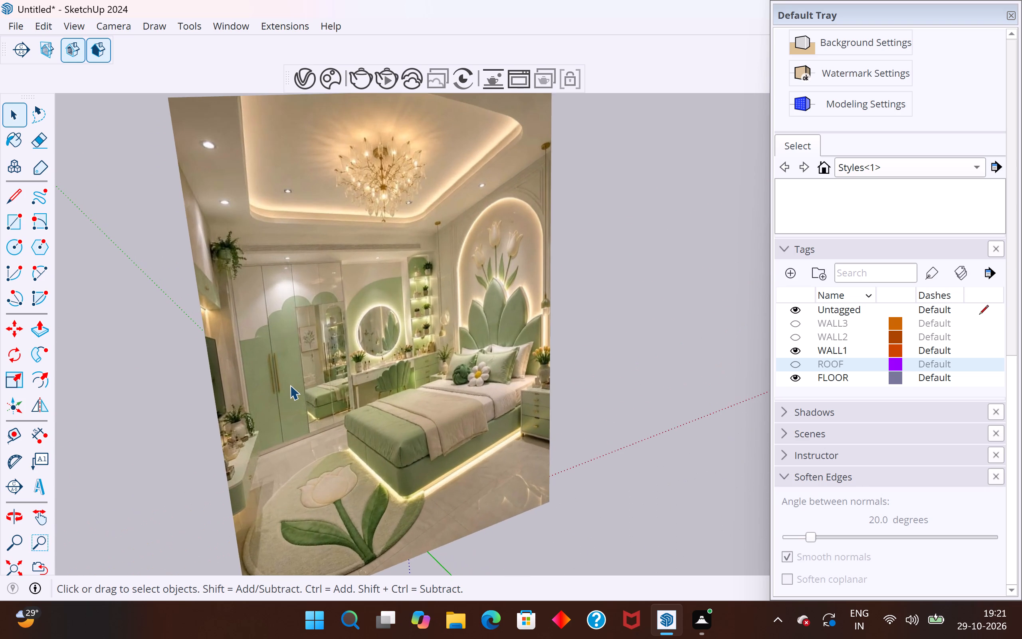
scroll(290, 385, down, 11)
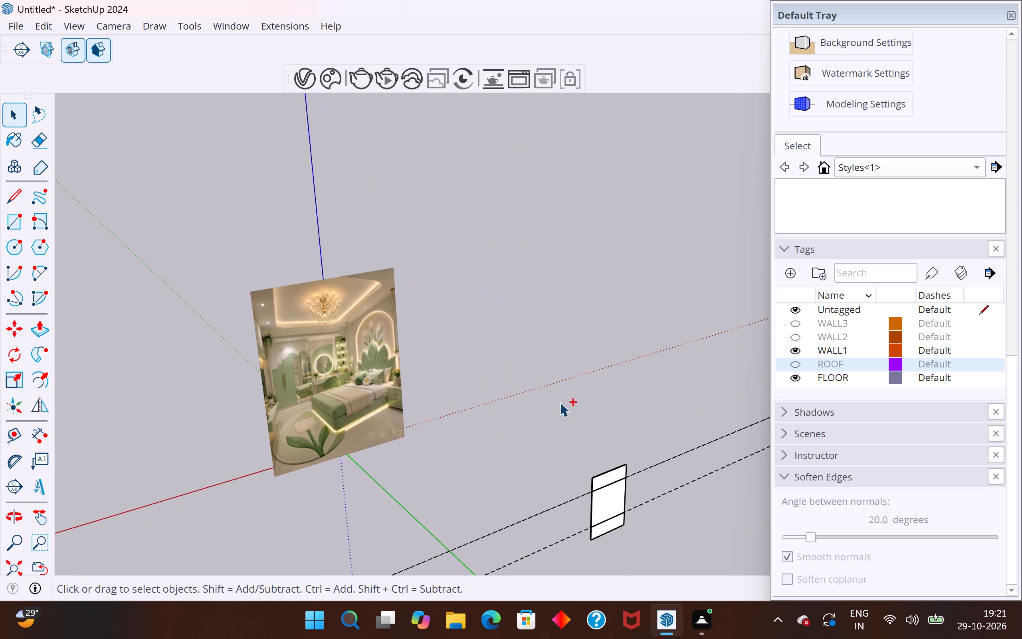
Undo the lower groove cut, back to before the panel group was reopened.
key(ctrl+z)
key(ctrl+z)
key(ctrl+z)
Delete all construction guides from the model.
scroll(621, 501, up, 5)
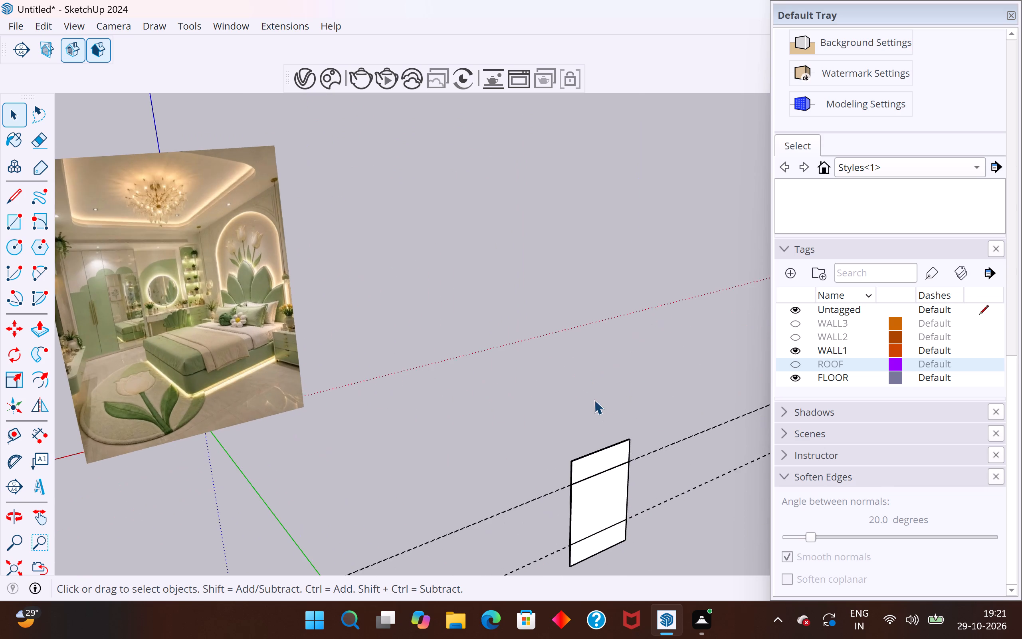
scroll(590, 396, down, 6)
scroll(604, 477, up, 12)
scroll(567, 362, up, 12)
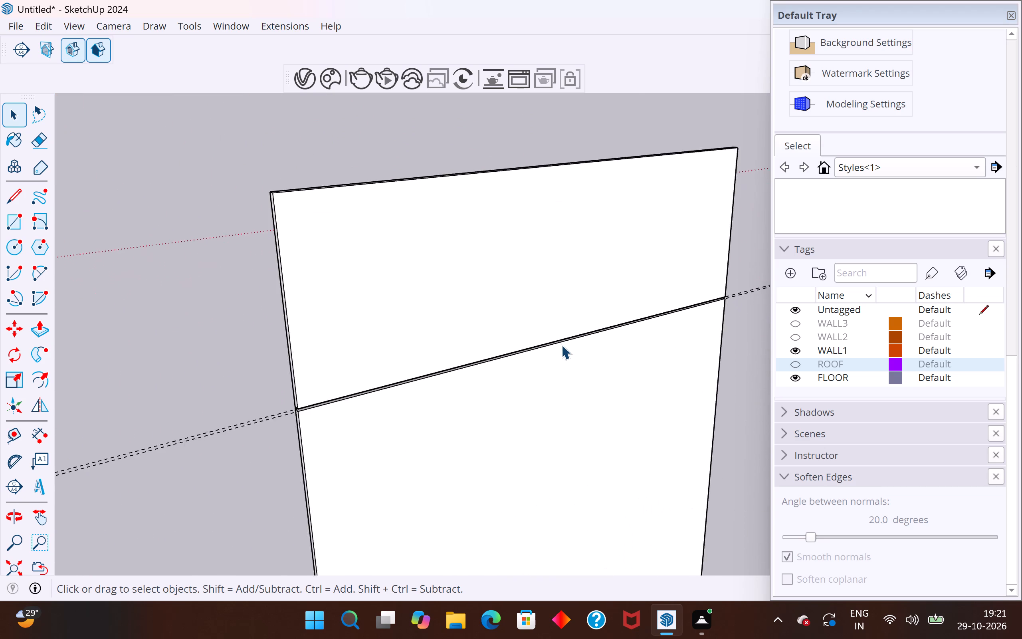
scroll(561, 345, up, 2)
scroll(519, 321, down, 11)
middle_drag(487, 485, 462, 396)
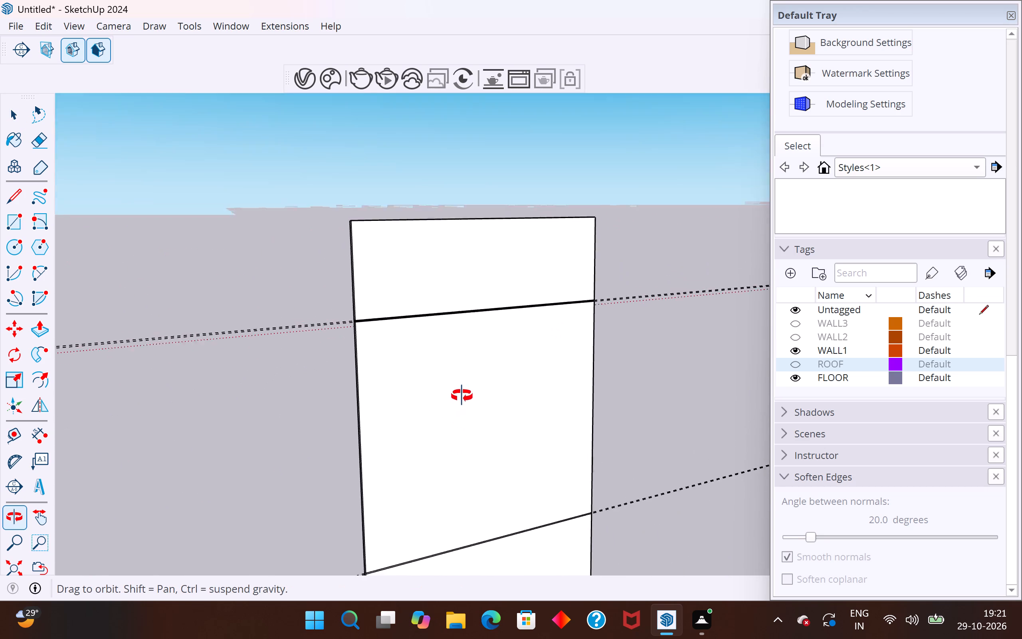
middle_drag(462, 396, 477, 383)
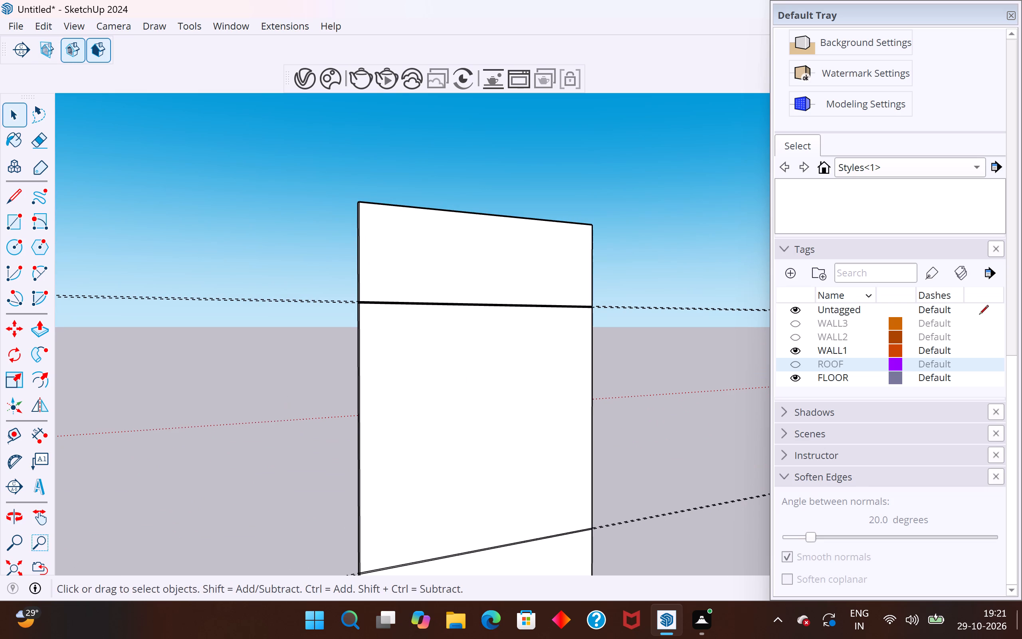
click(43, 25)
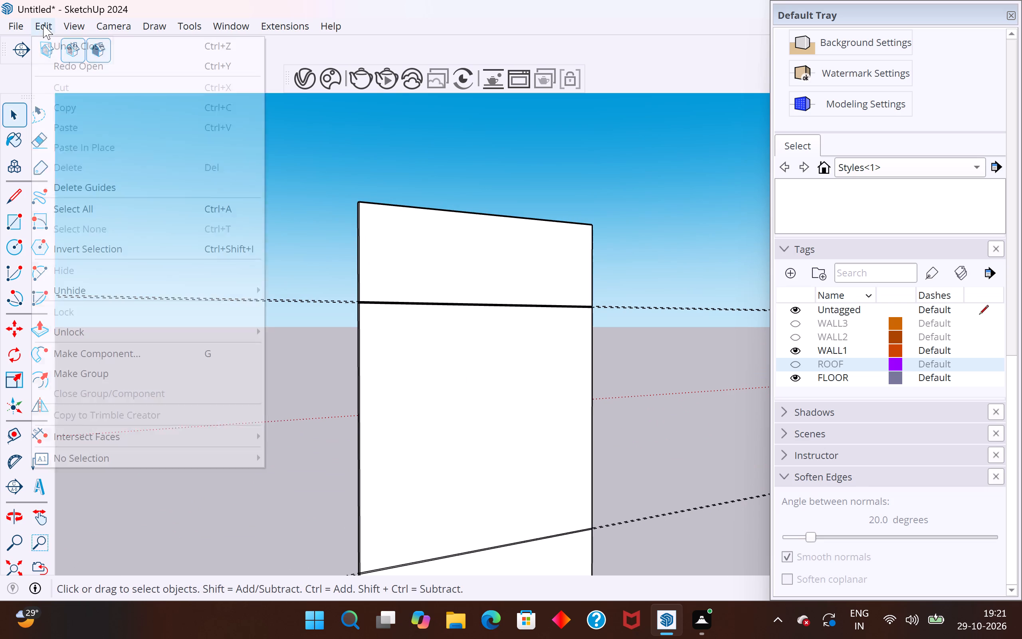
click(116, 192)
Open the front panel's group and divide its top front edge into 4 segments.
scroll(339, 187, down, 5)
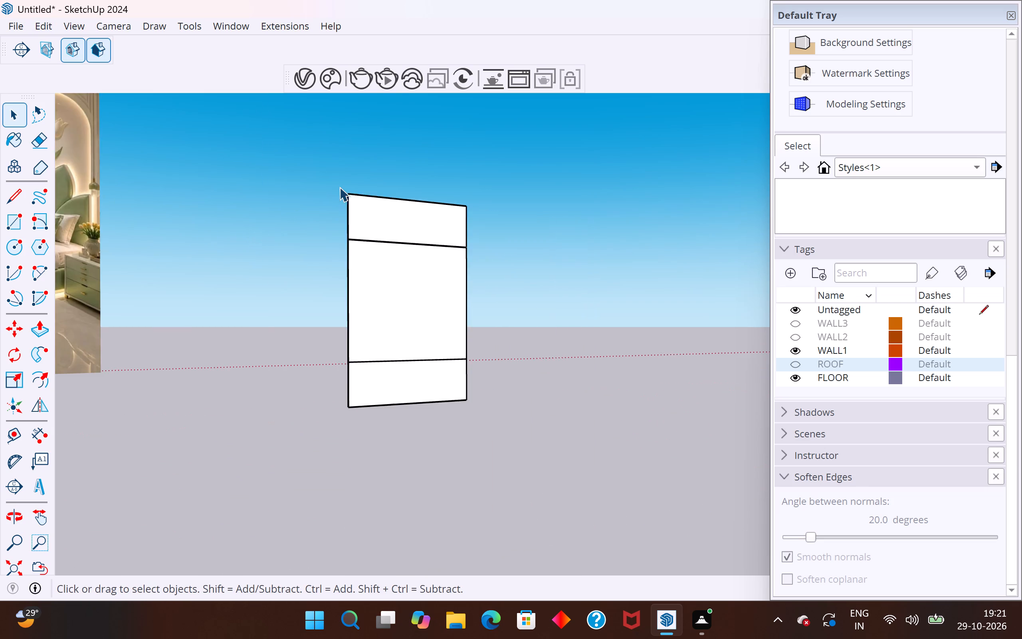
middle_drag(360, 298, 353, 379)
scroll(407, 252, up, 9)
middle_drag(414, 244, 424, 330)
scroll(338, 221, up, 2)
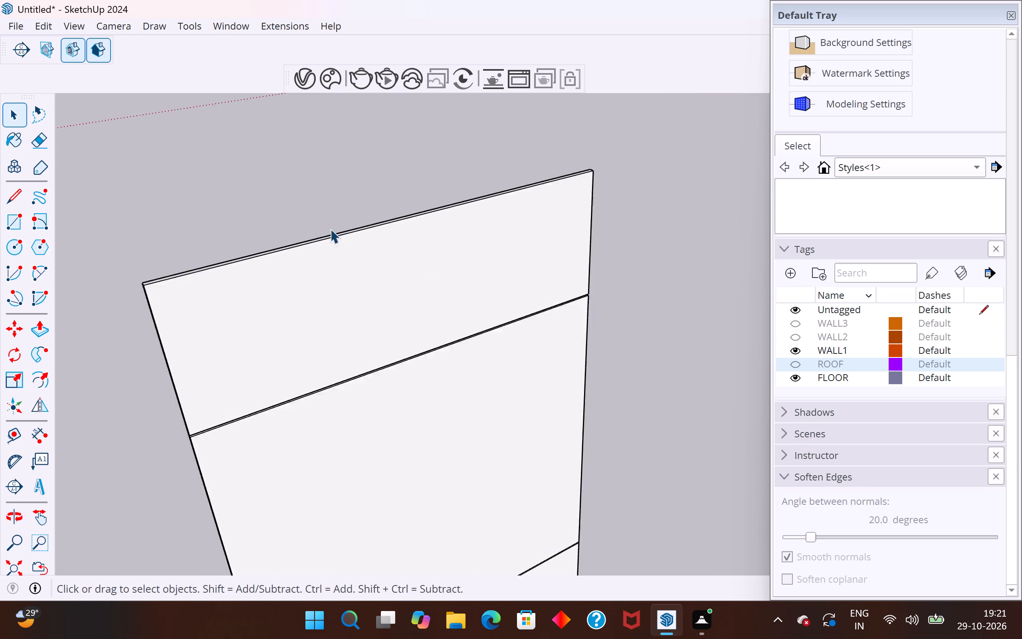
scroll(330, 229, up, 3)
scroll(462, 233, down, 4)
scroll(452, 248, up, 3)
scroll(453, 263, down, 1)
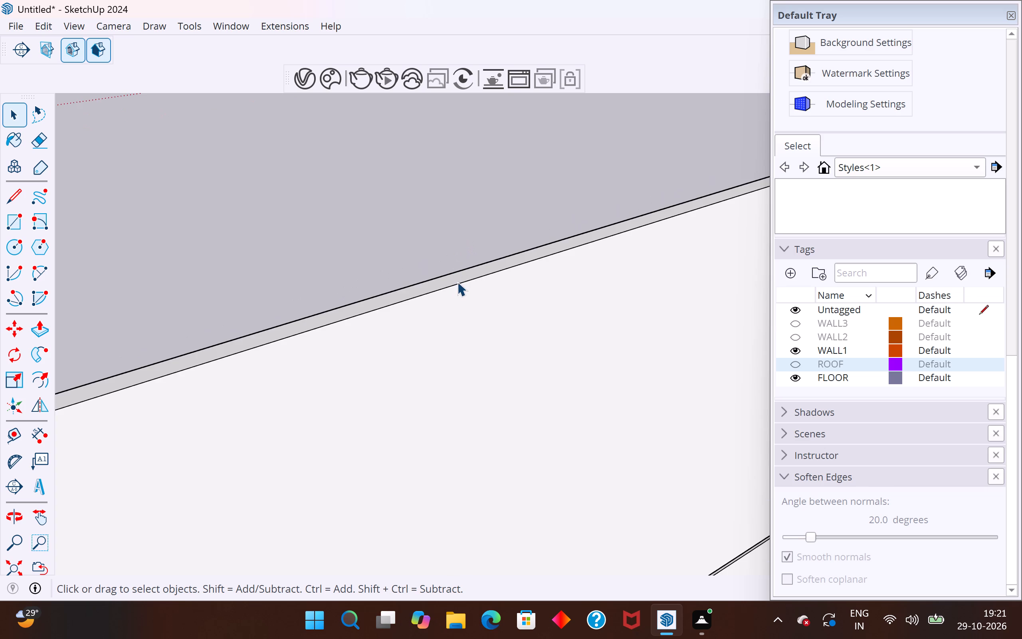
click(460, 284)
click(464, 280)
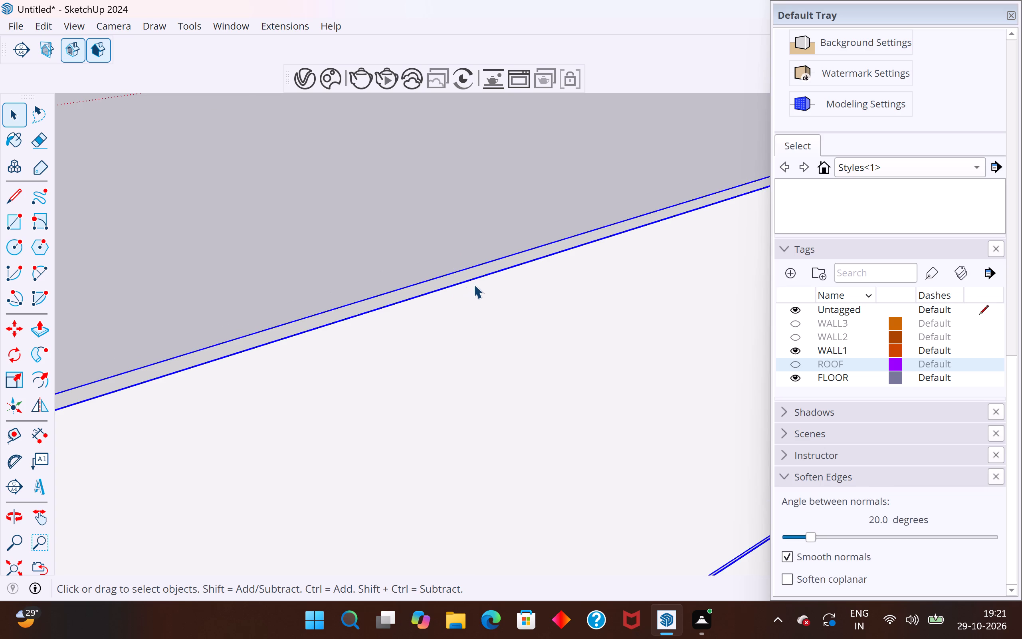
click(476, 280)
triple_click(483, 275)
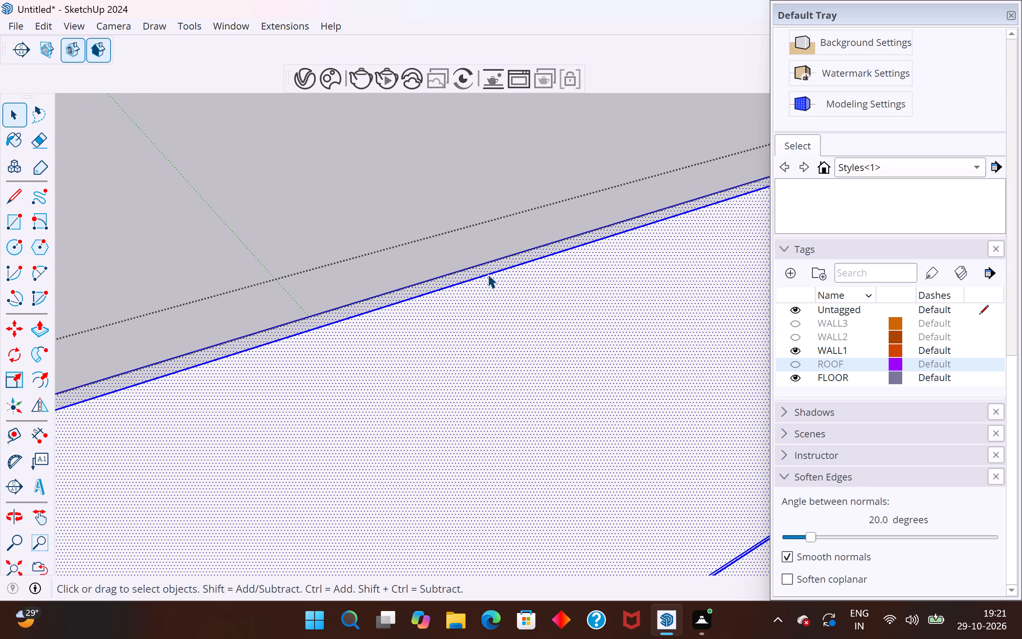
click(487, 274)
right_click(495, 270)
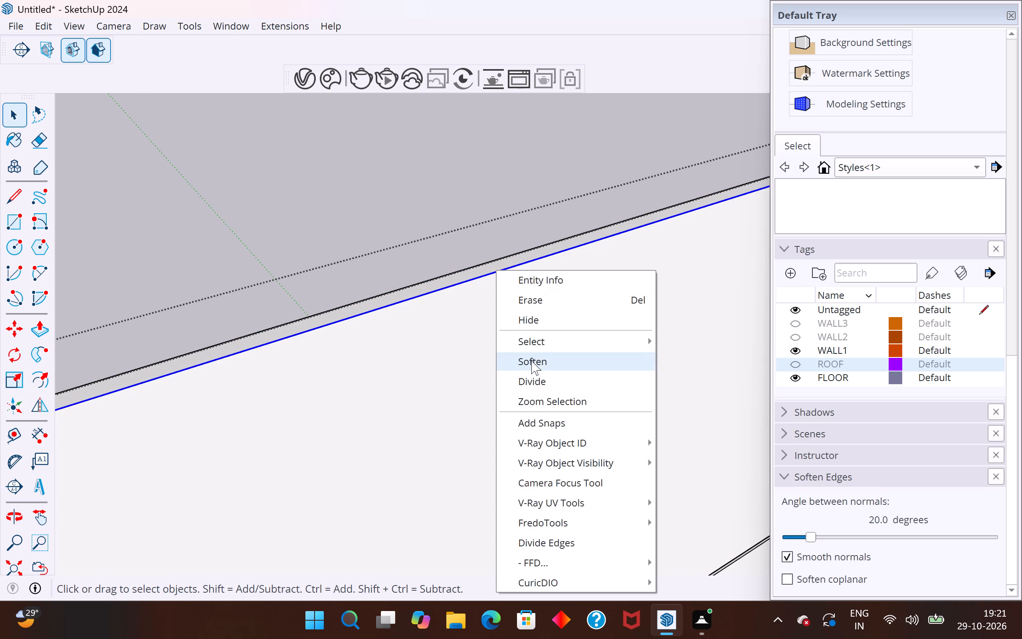
click(535, 381)
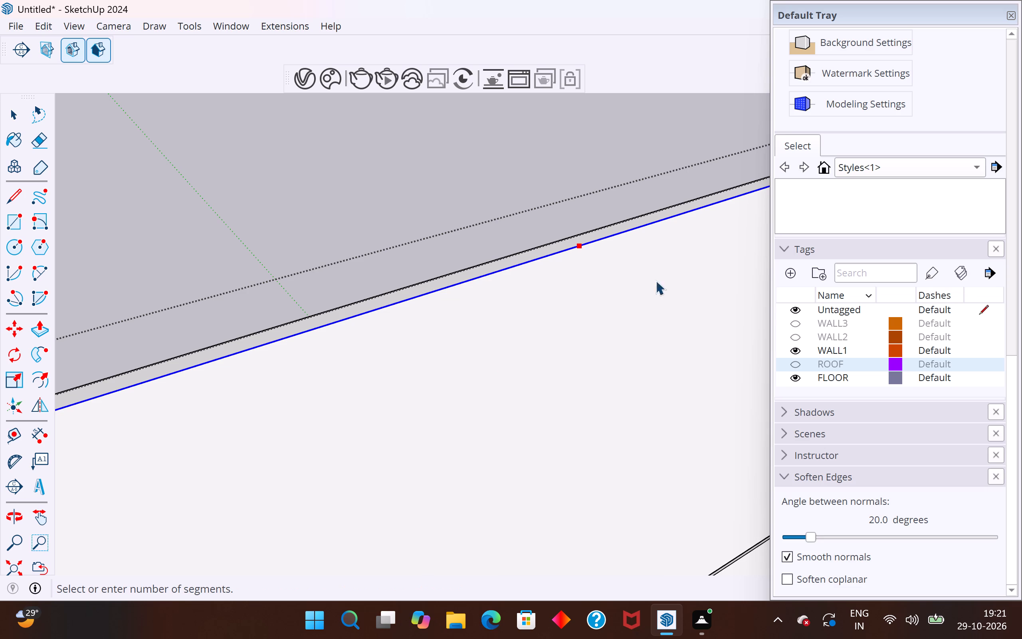
click(1013, 22)
click(1011, 18)
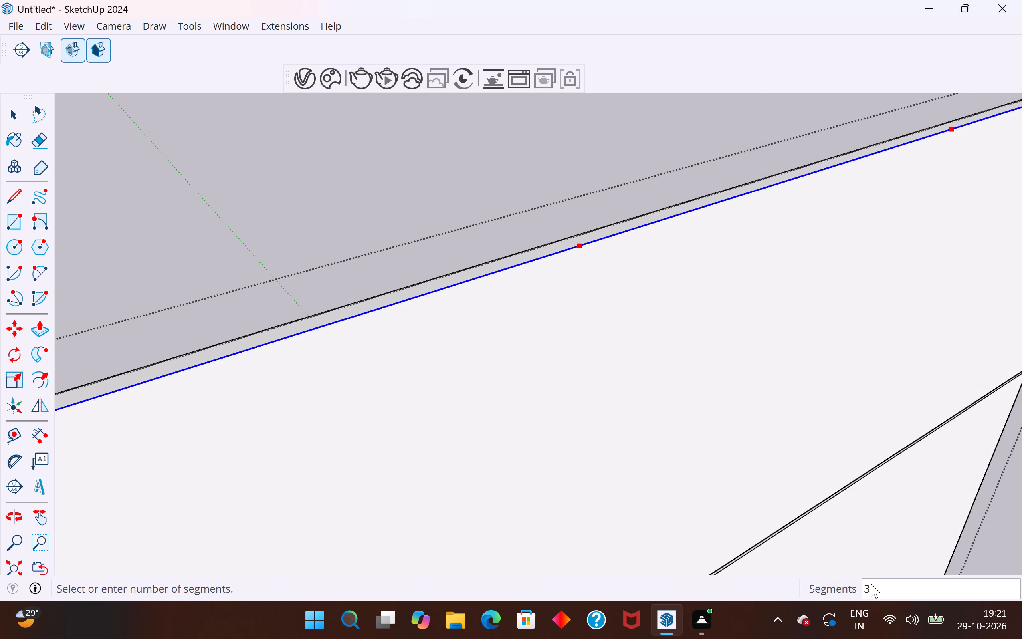
key(4)
key(Return)
Draw three vertical 9' 6" lines from the top edge's division points to the panel's bottom edge, and leave the group.
scroll(864, 607, down, 8)
scroll(714, 346, down, 10)
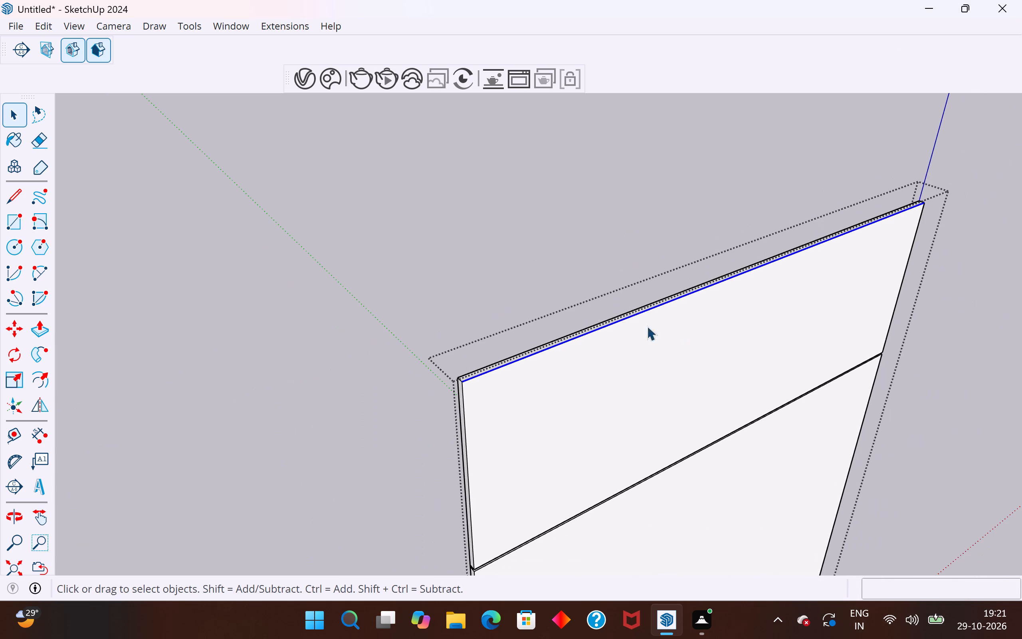
click(9, 204)
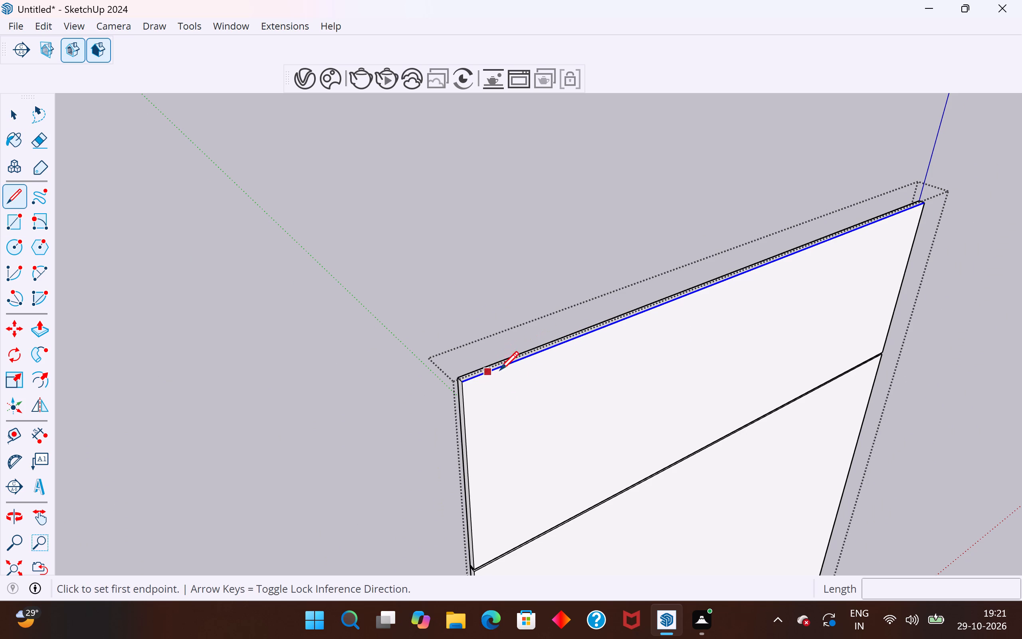
click(618, 323)
scroll(618, 323, down, 12)
middle_drag(618, 323, 589, 155)
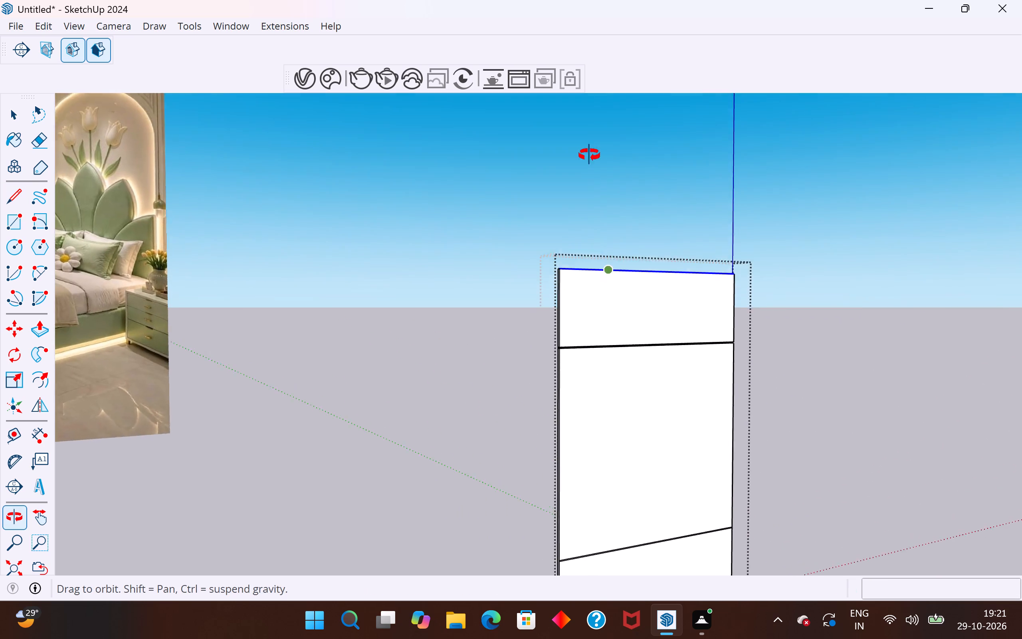
middle_drag(589, 155, 592, 122)
scroll(593, 155, down, 9)
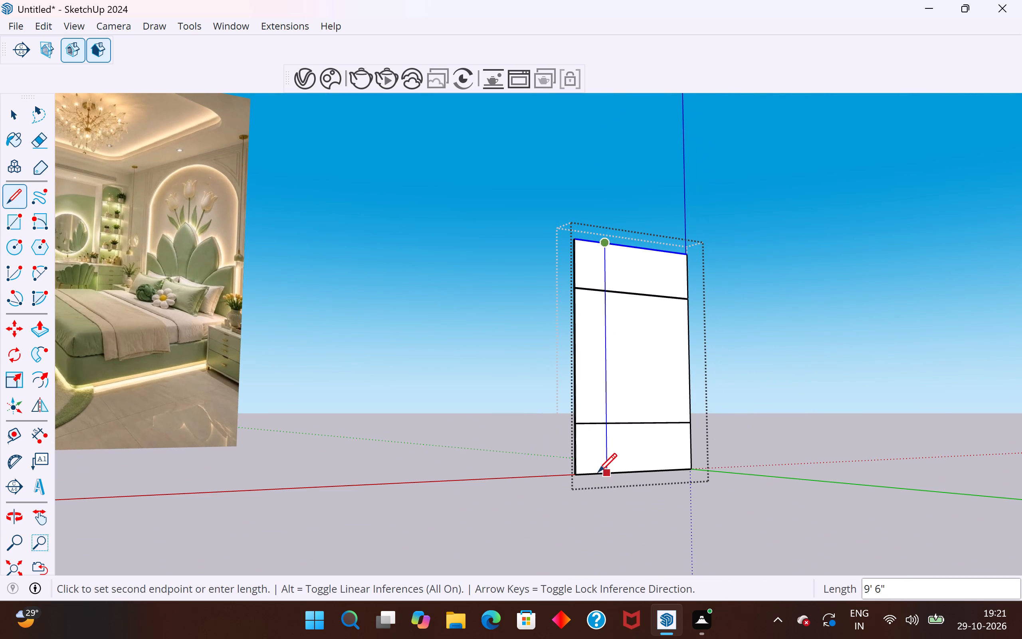
click(606, 475)
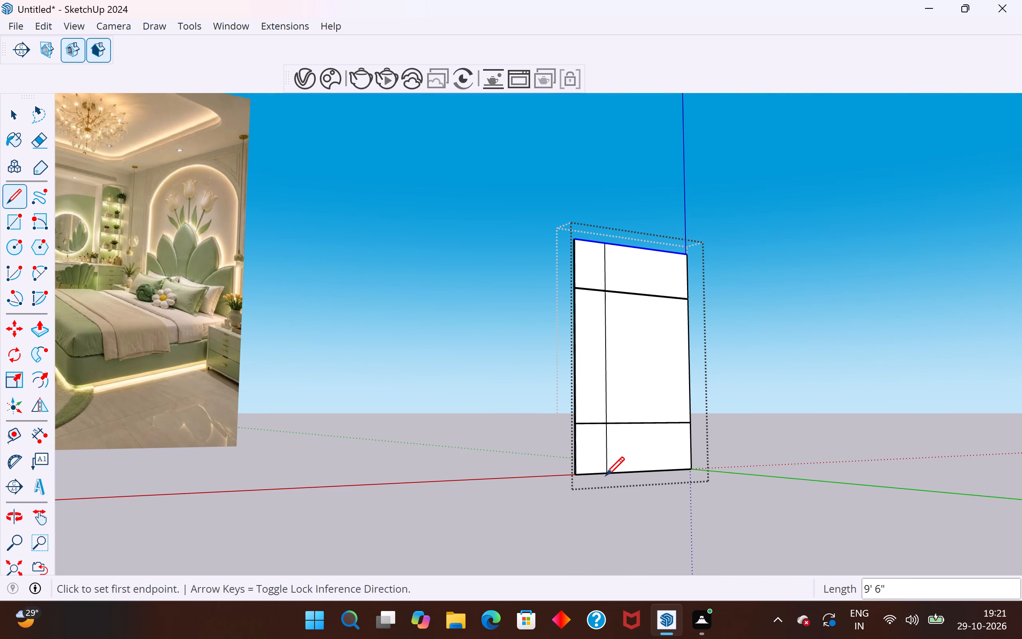
key(Escape)
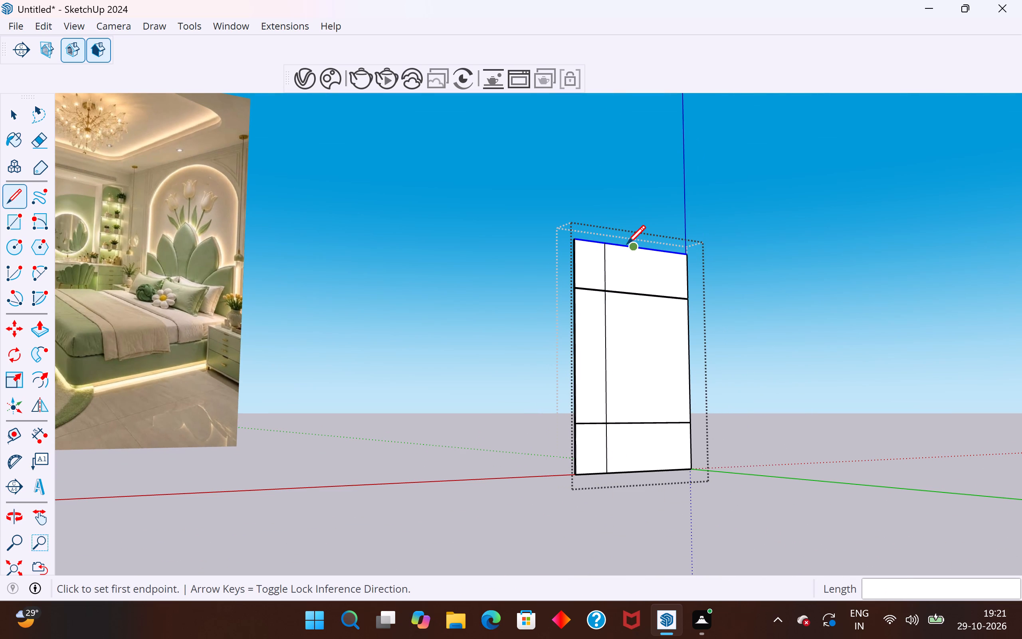
click(634, 244)
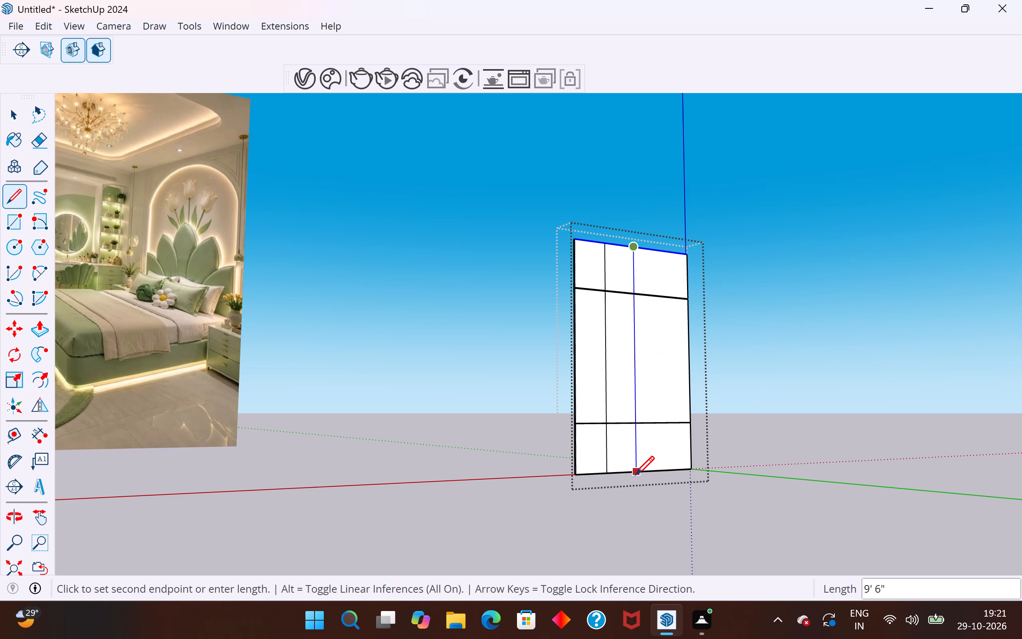
click(636, 476)
click(664, 254)
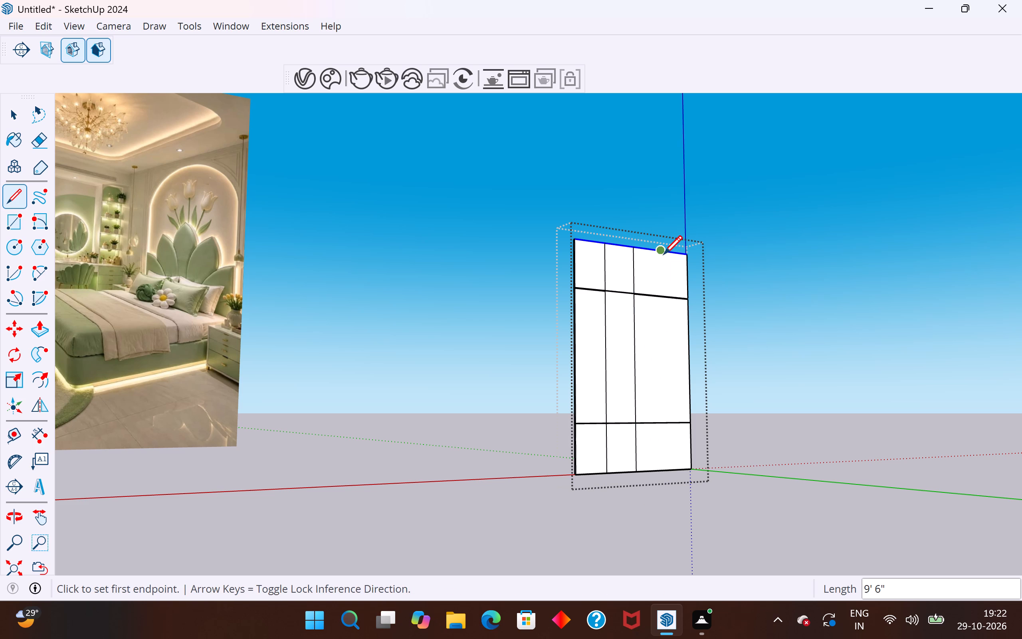
click(664, 469)
key(Escape)
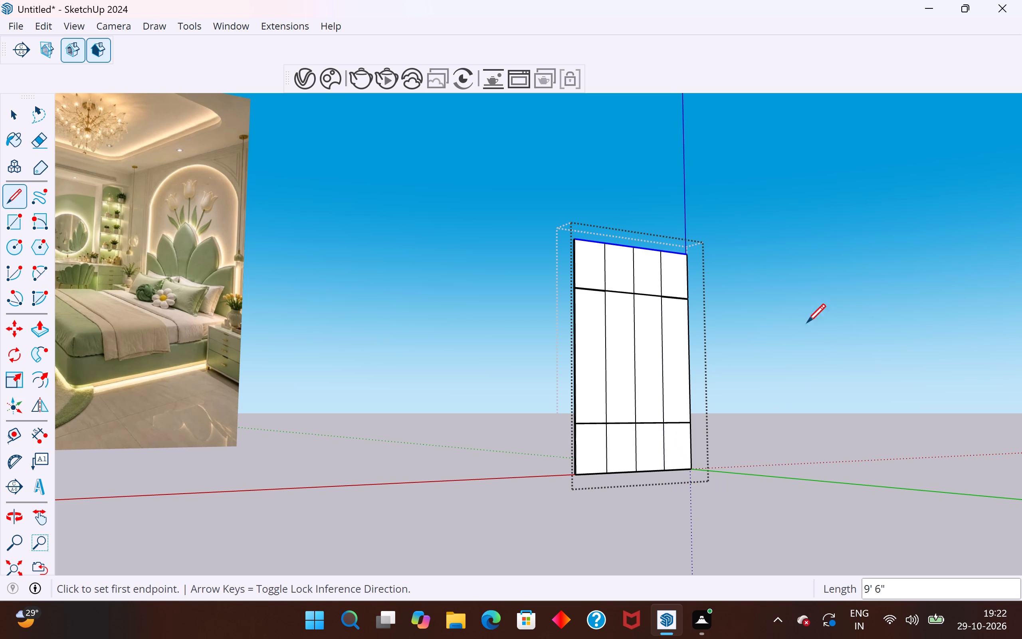
click(16, 117)
click(316, 226)
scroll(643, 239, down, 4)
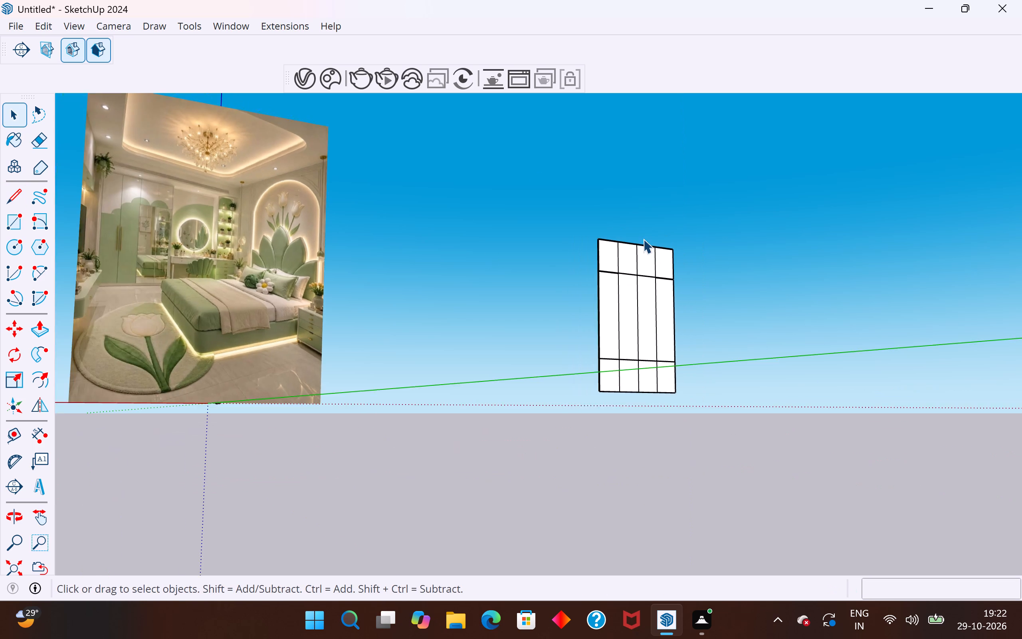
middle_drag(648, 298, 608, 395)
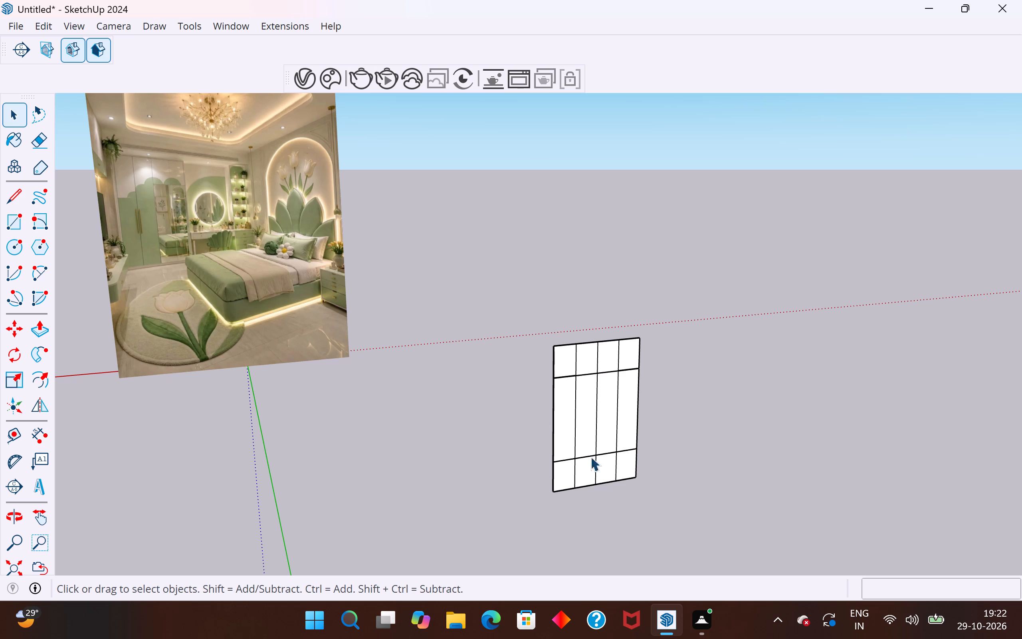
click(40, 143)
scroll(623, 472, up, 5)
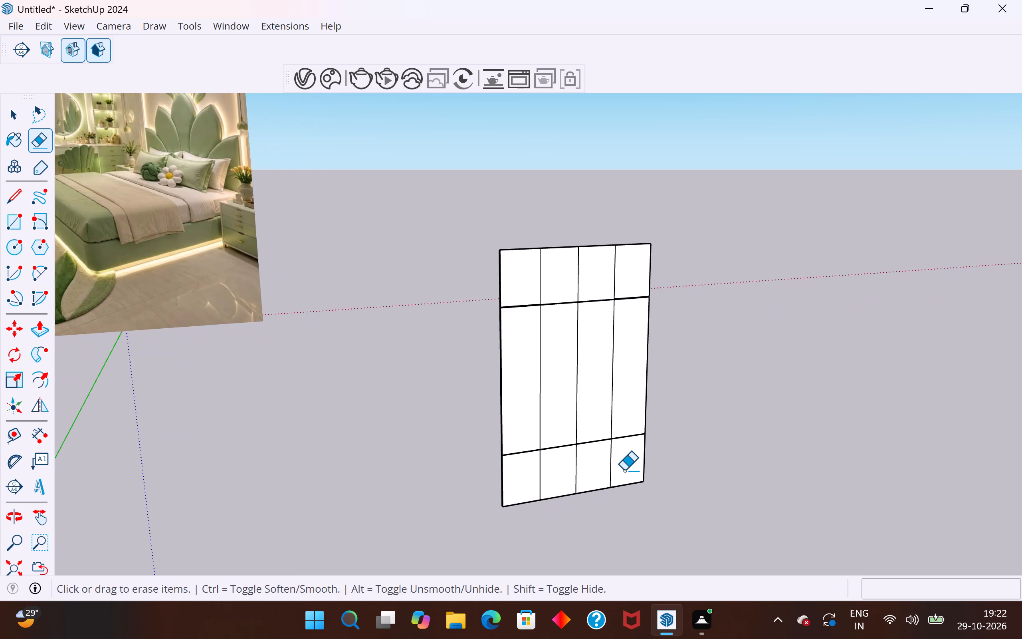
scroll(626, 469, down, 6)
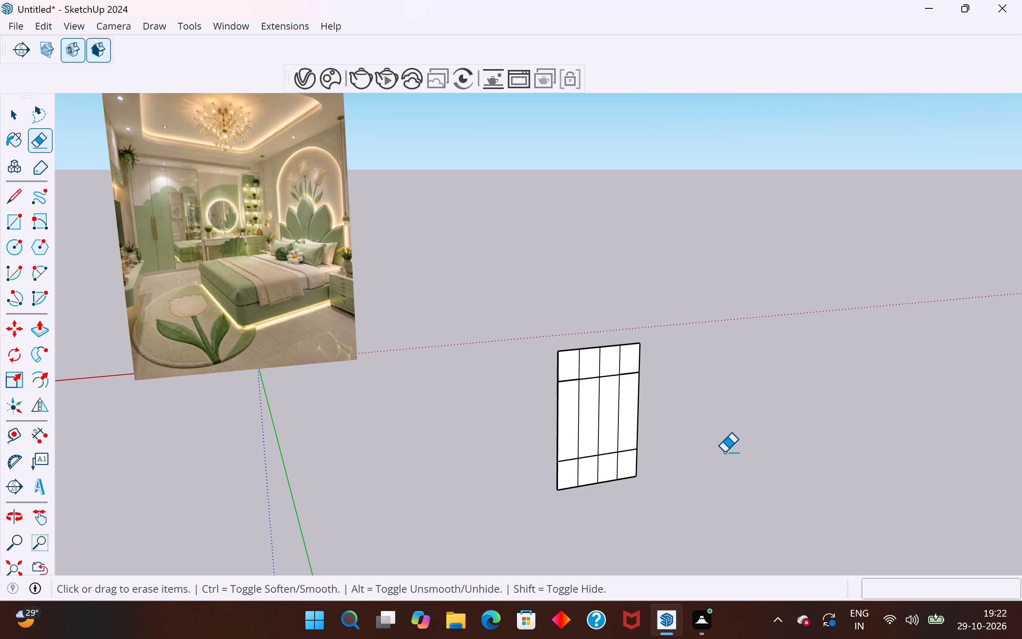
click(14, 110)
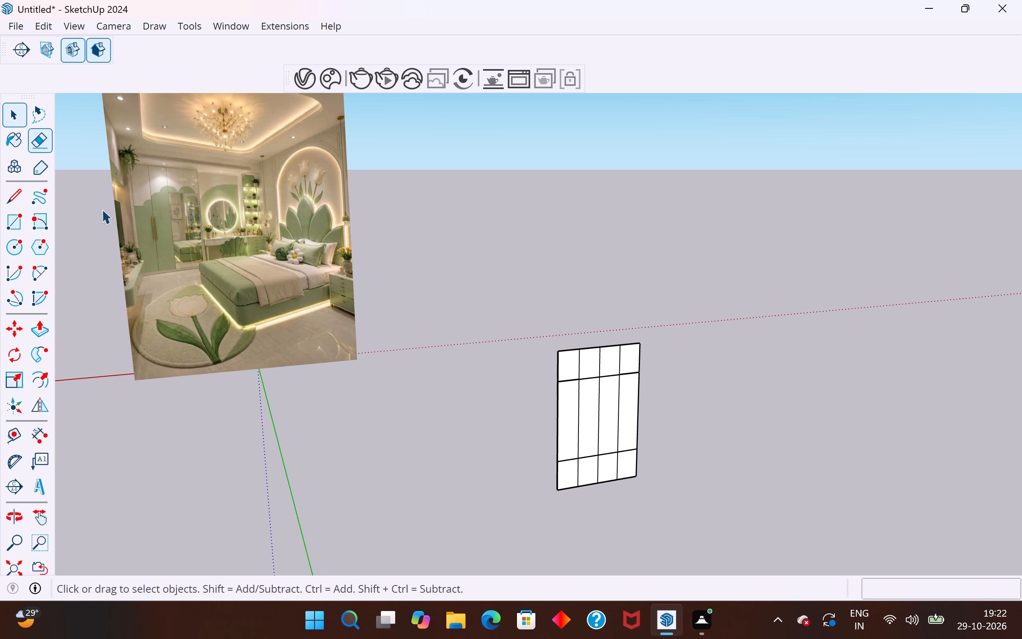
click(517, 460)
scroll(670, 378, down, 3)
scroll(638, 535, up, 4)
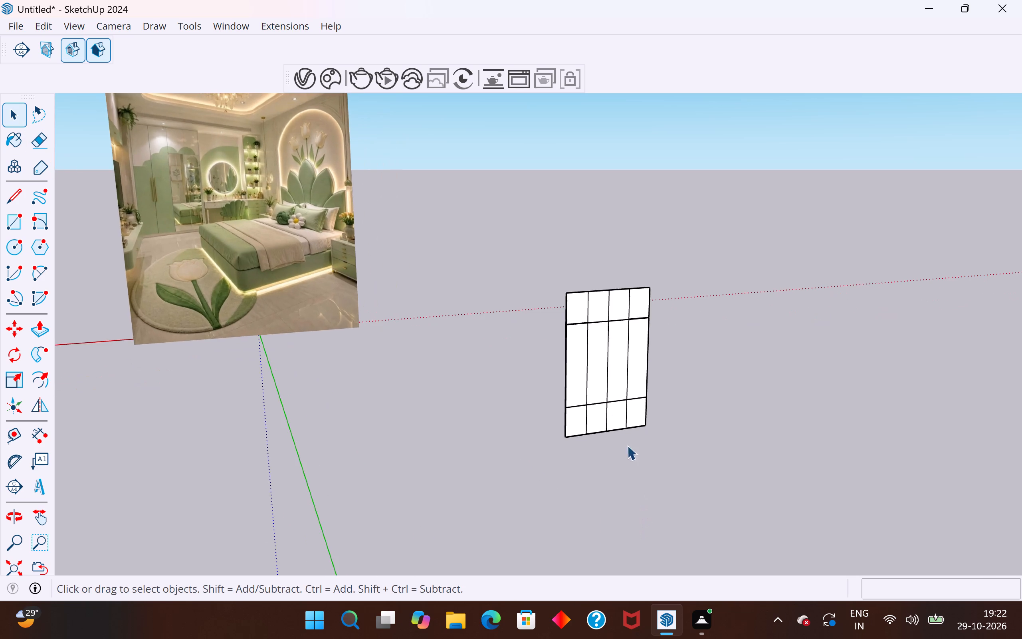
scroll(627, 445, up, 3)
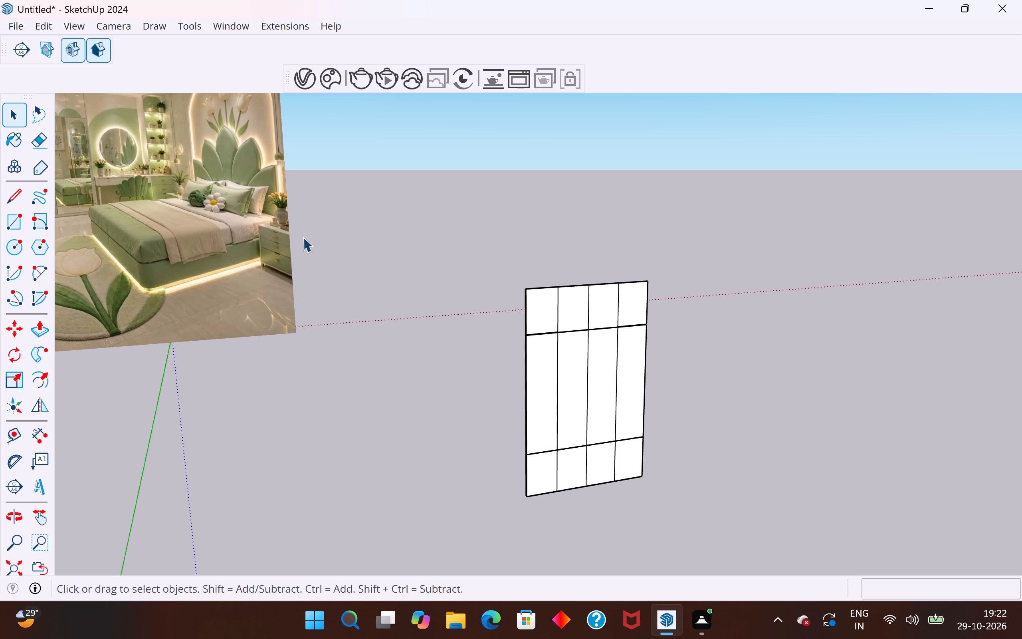
Open the front panel's group and copy the upper and middle segments of its three vertical lines 4 mm sideways.
click(558, 396)
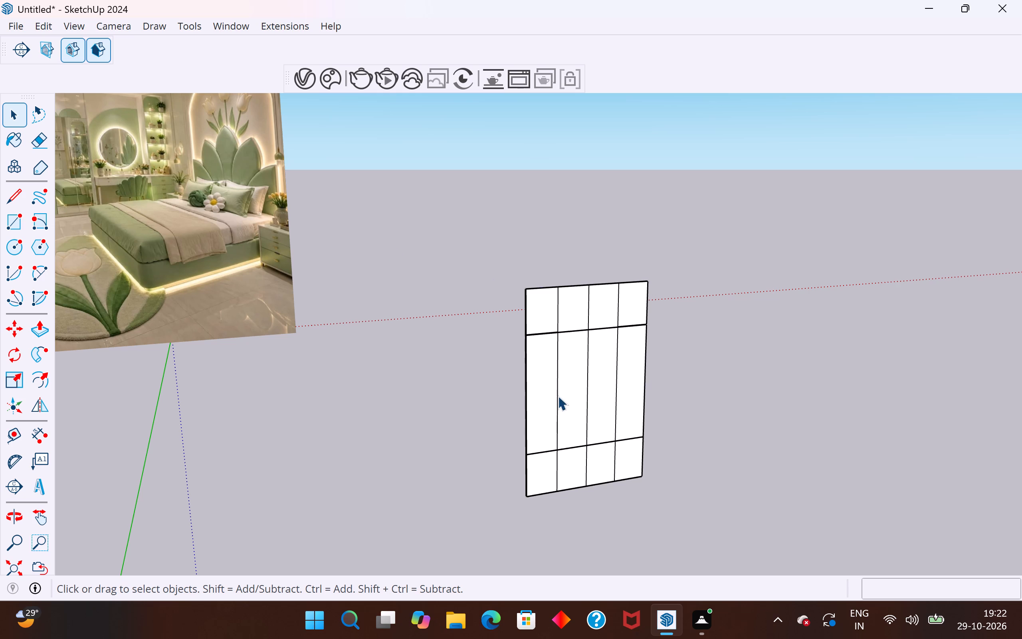
scroll(558, 396, up, 3)
double_click(558, 396)
click(557, 395)
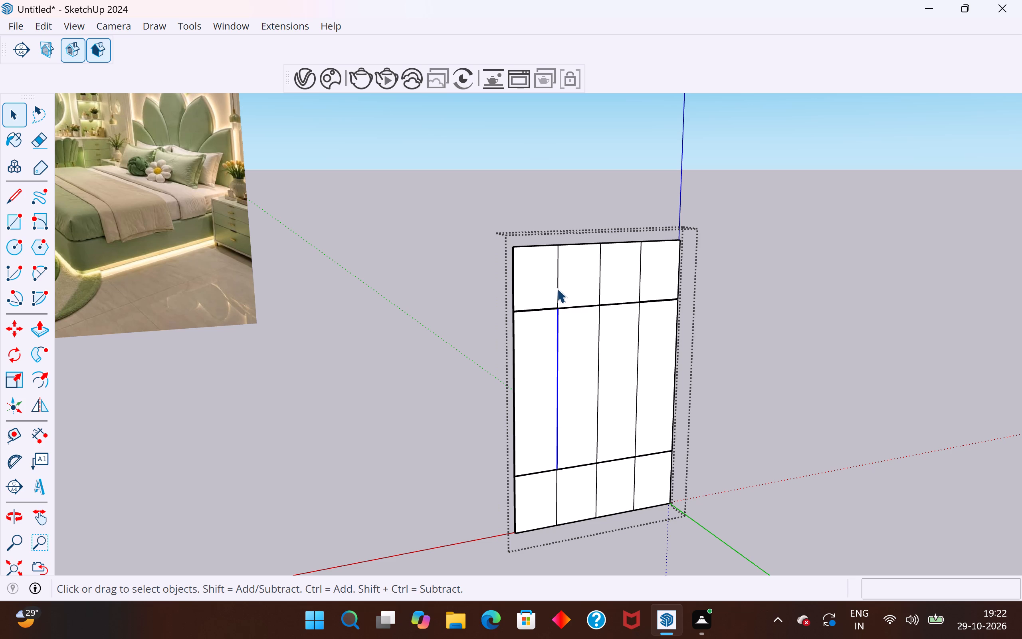
click(558, 288)
shift+click(558, 373)
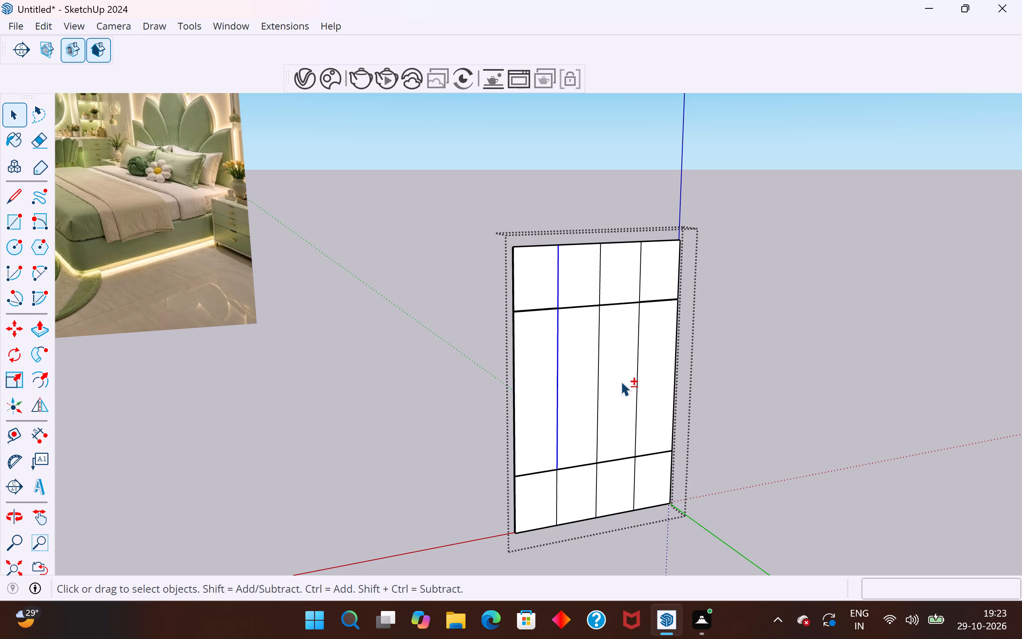
shift+click(597, 394)
shift+click(599, 285)
shift+click(637, 341)
shift+click(639, 291)
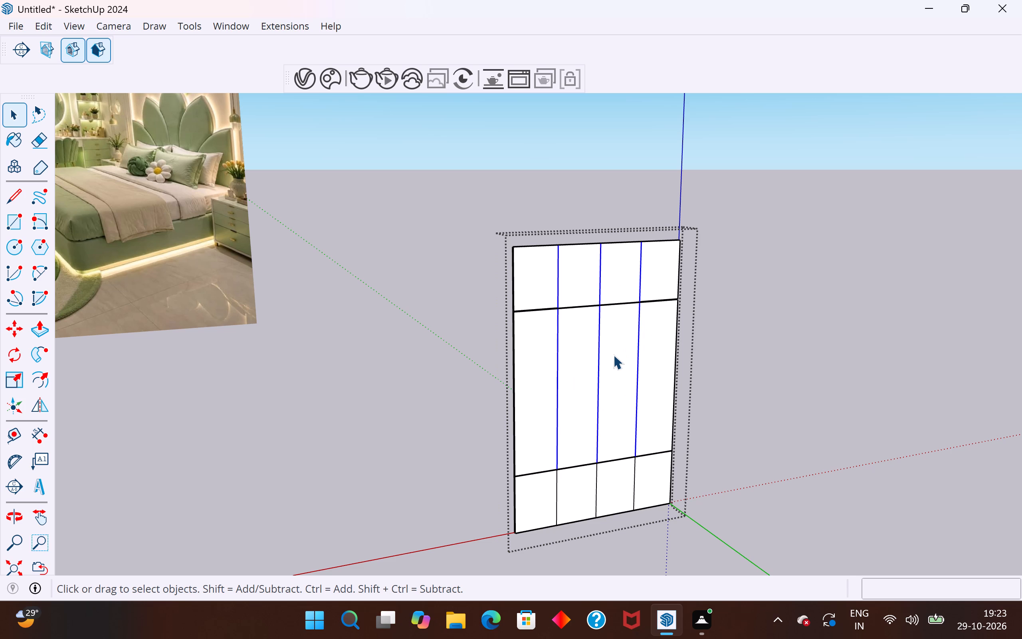
key(m)
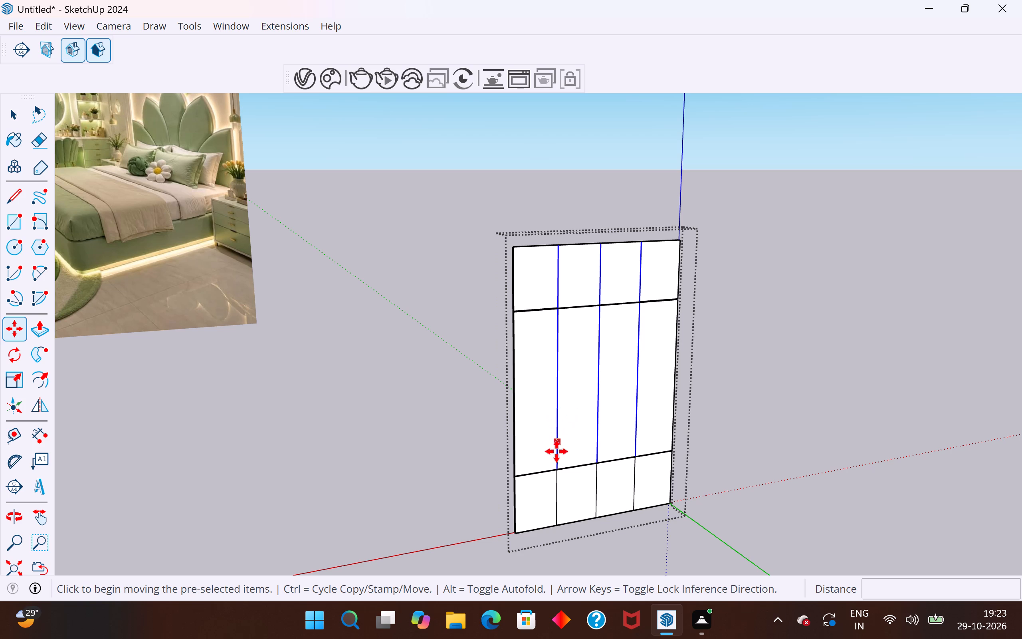
ctrl+click(557, 471)
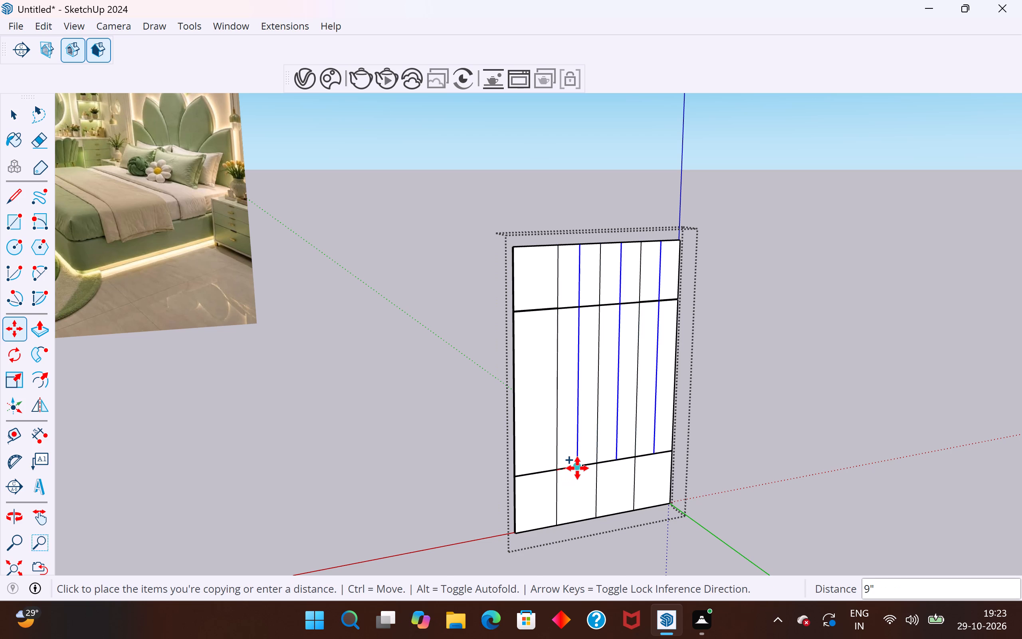
scroll(578, 467, up, 5)
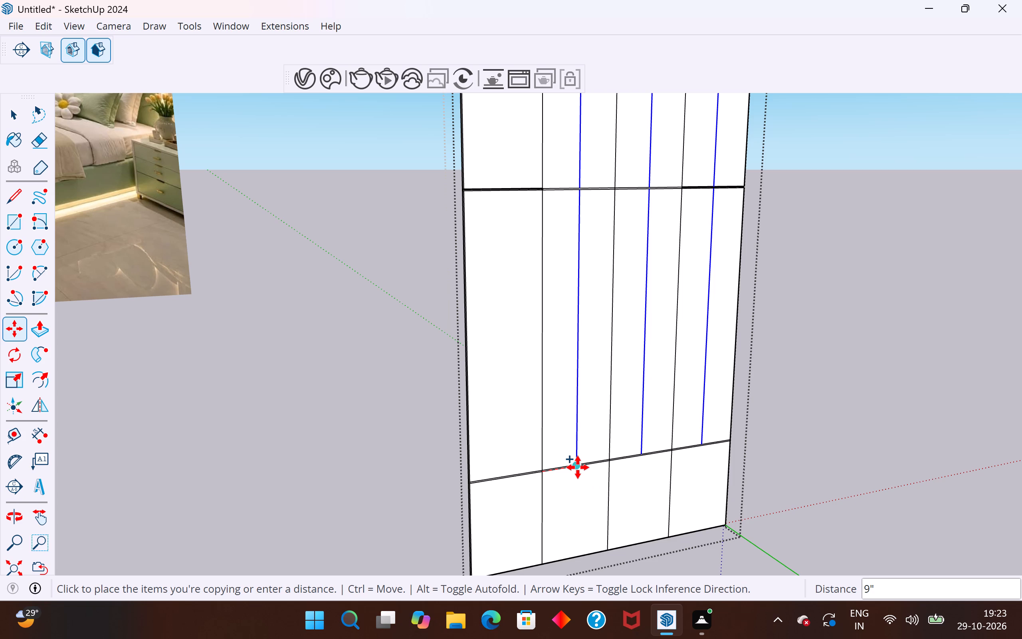
key(4)
text(mm)
key(Return)
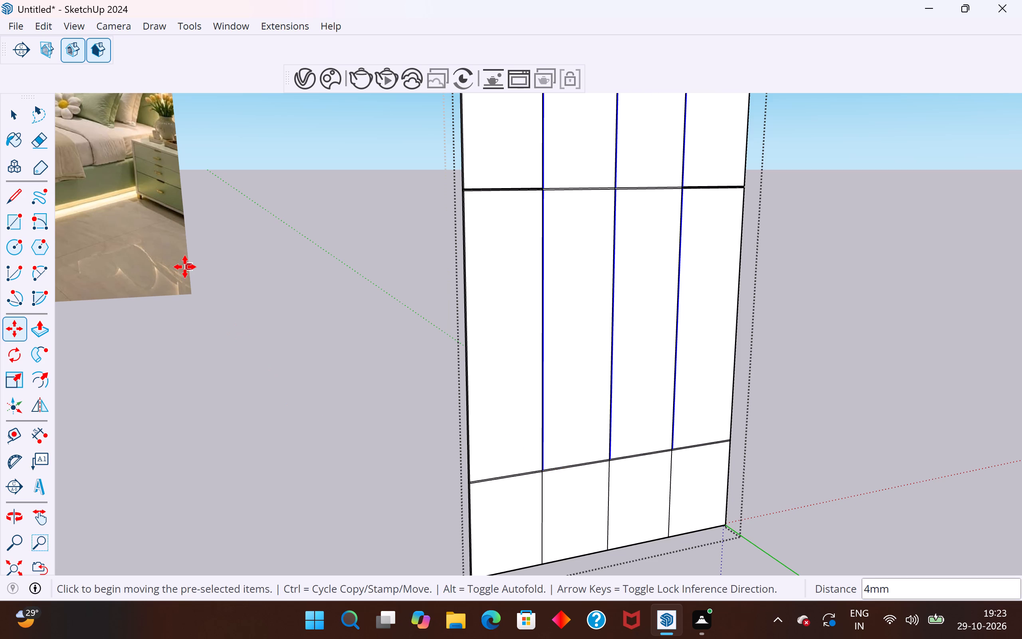
click(10, 104)
click(301, 276)
Reopen the panel group and push the first vertical strip in the top section back 3/4" to cut a groove.
middle_drag(481, 409, 556, 492)
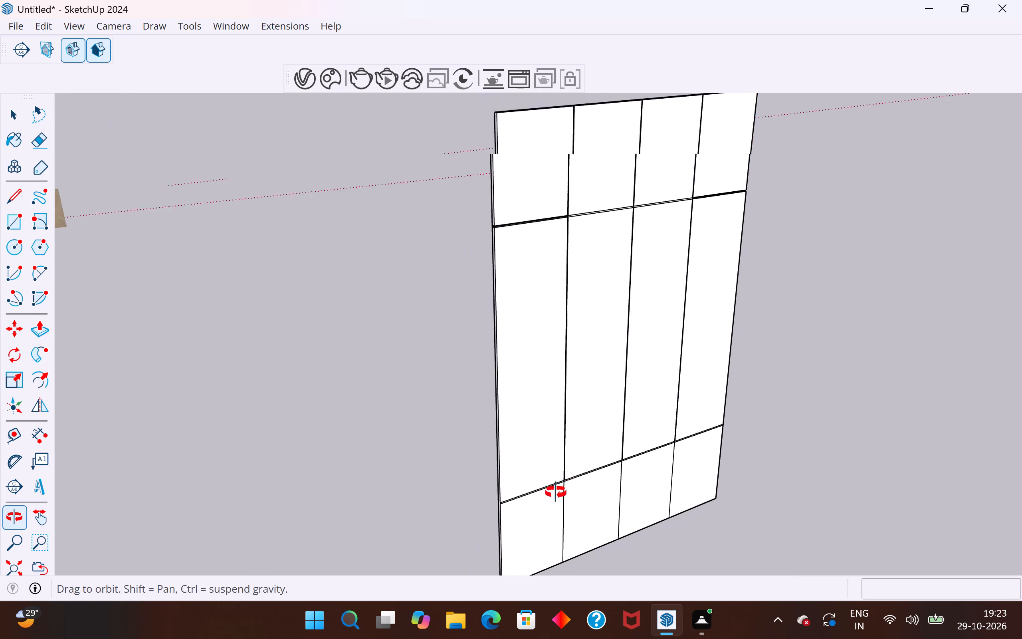
middle_drag(556, 492, 563, 532)
scroll(614, 159, up, 14)
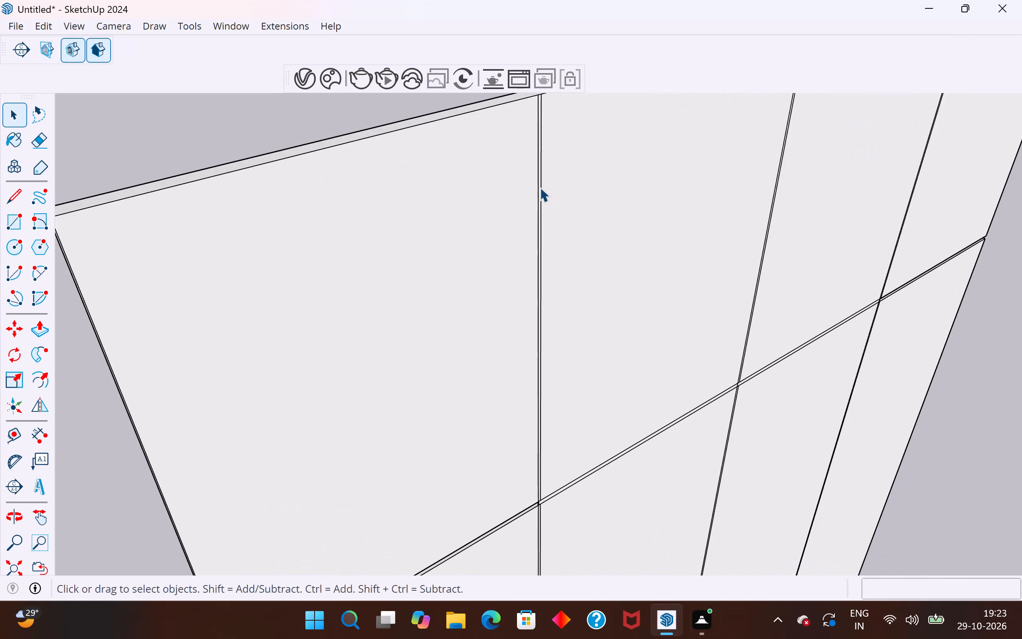
scroll(540, 187, up, 9)
click(540, 187)
scroll(541, 192, down, 5)
scroll(555, 241, down, 4)
double_click(589, 270)
scroll(589, 270, down, 6)
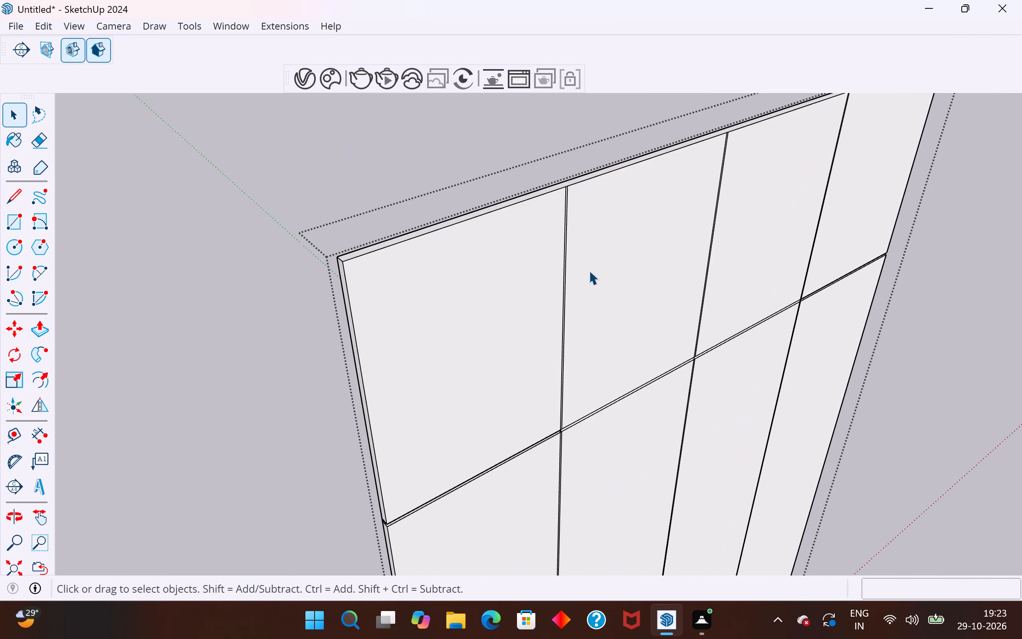
double_click(590, 270)
scroll(575, 180, up, 13)
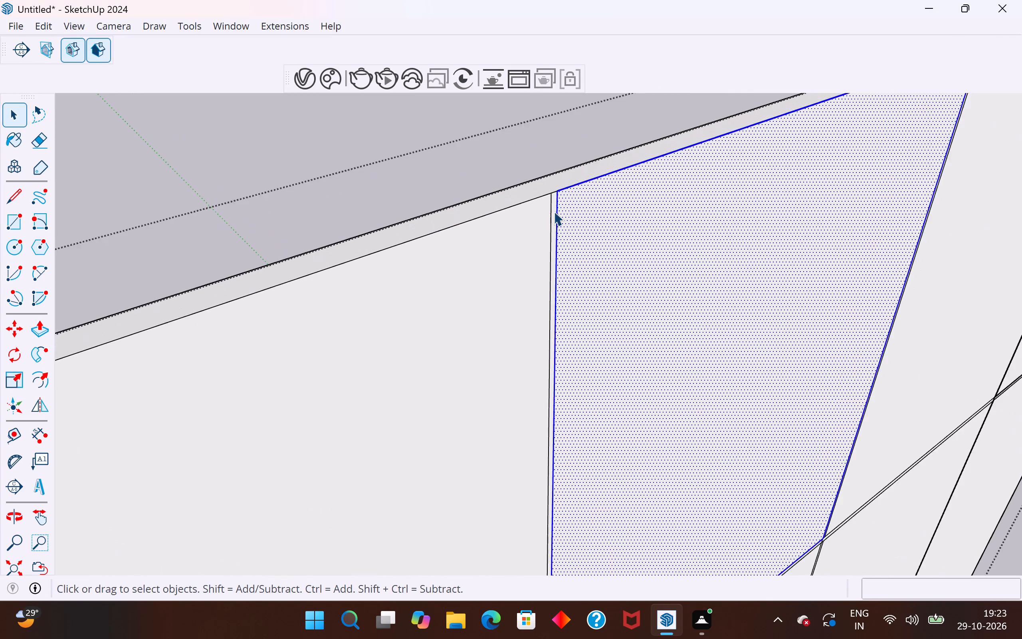
scroll(554, 211, up, 3)
click(554, 211)
click(554, 211)
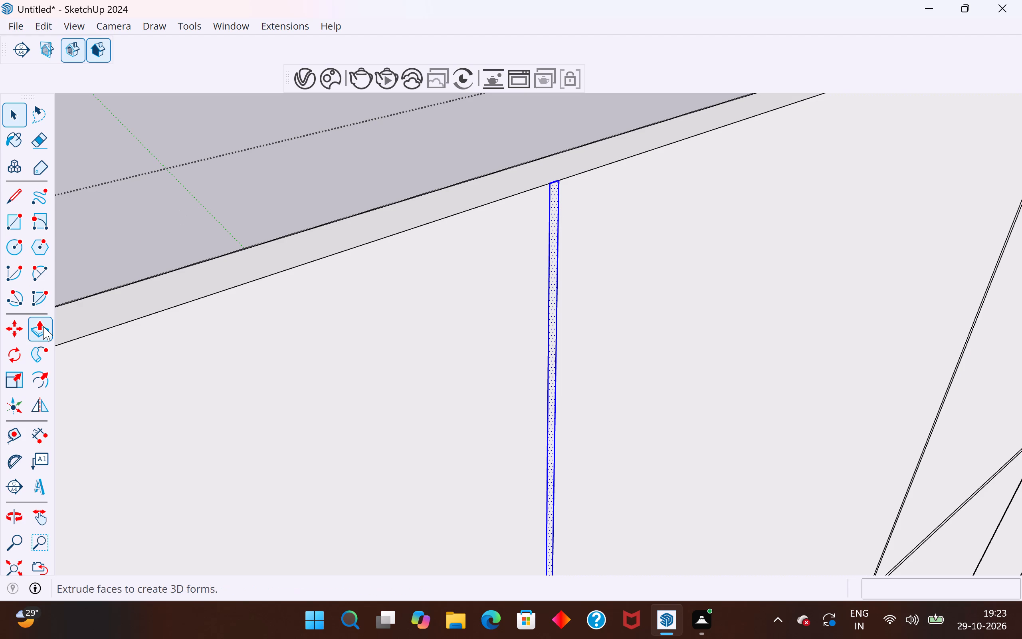
click(43, 326)
middle_drag(483, 207, 513, 316)
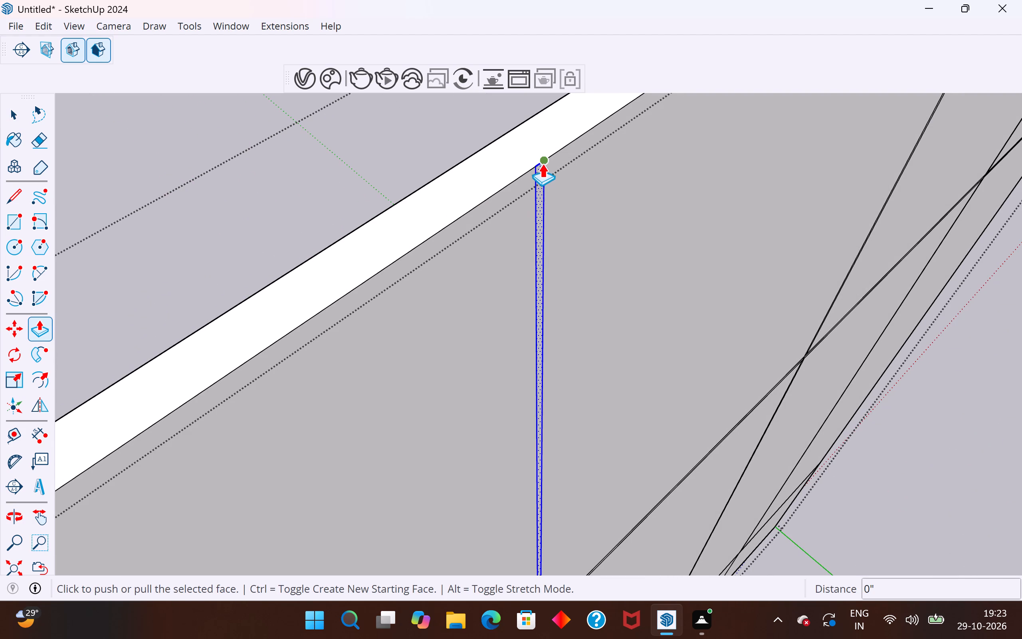
click(541, 159)
click(501, 129)
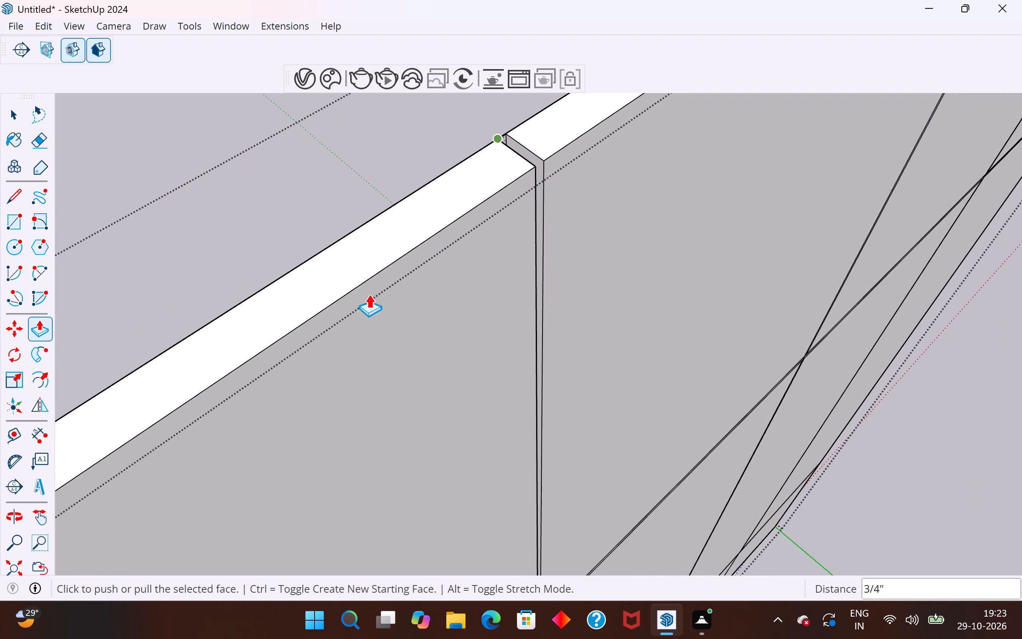
Cut the second vertical strip in the panel's top section to the same 3/4" depth with Push/Pull.
scroll(210, 429, down, 12)
scroll(312, 401, down, 6)
middle_drag(638, 302, 382, 262)
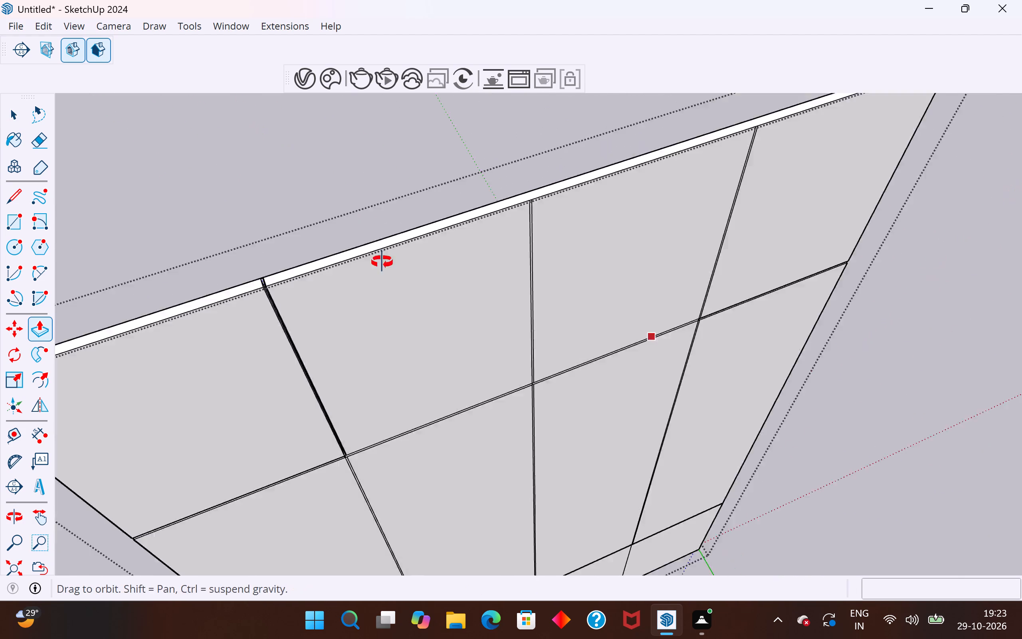
middle_drag(382, 262, 334, 232)
scroll(503, 201, up, 14)
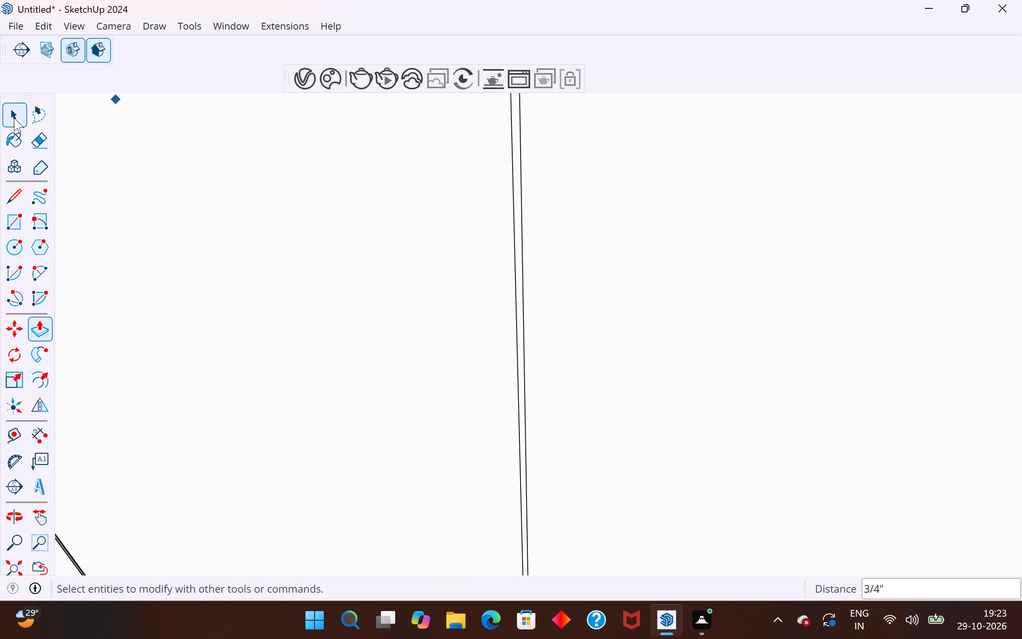
click(14, 118)
click(517, 217)
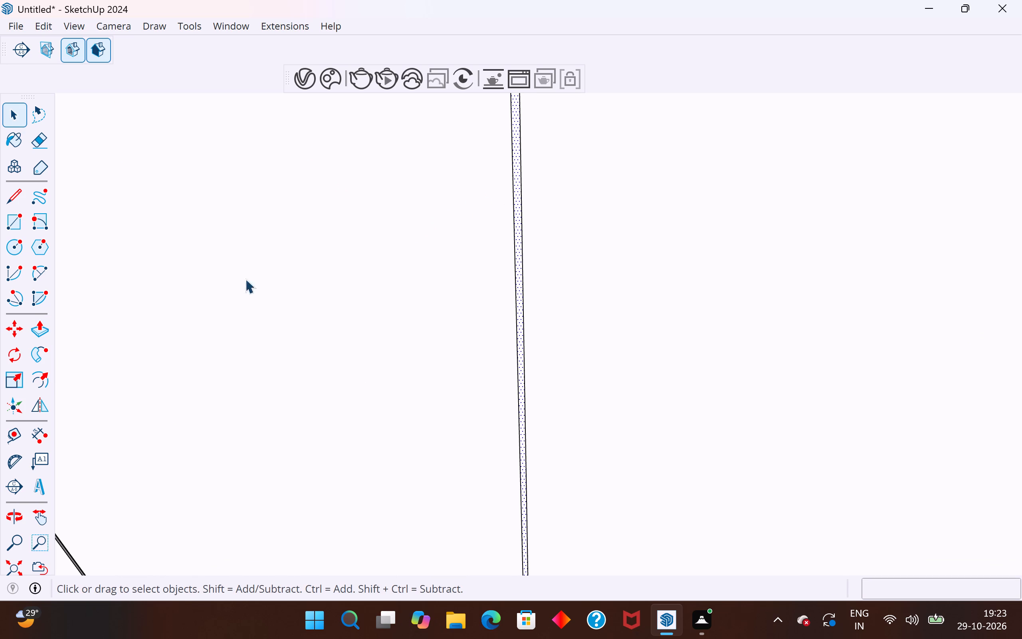
click(40, 331)
scroll(501, 260, up, 5)
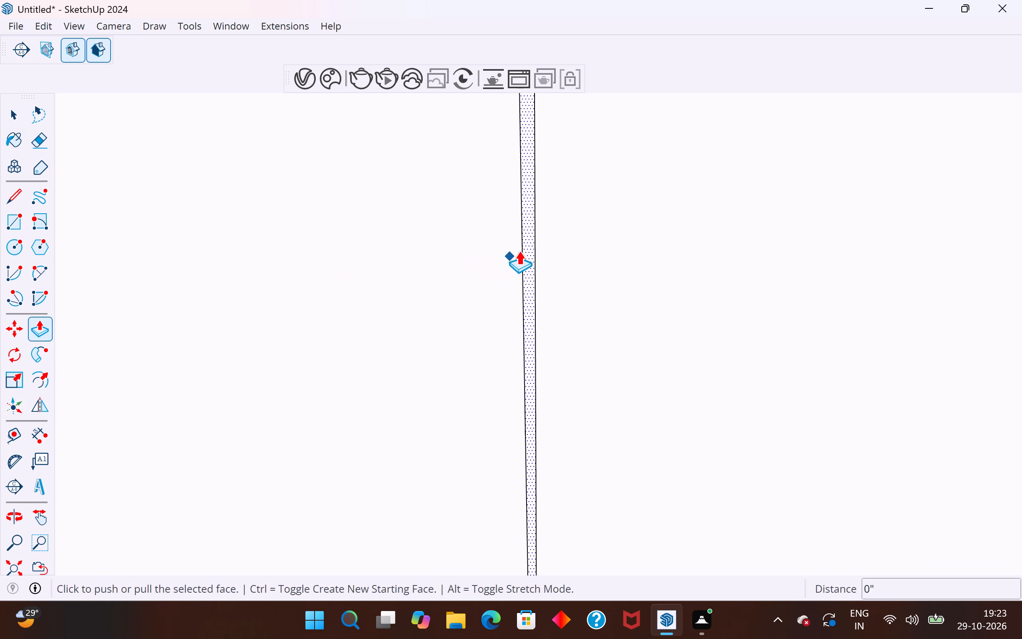
scroll(519, 250, up, 4)
double_click(532, 247)
Cut the third vertical strip in the panel's top section to the same 3/4" depth with Push/Pull.
scroll(501, 335, down, 20)
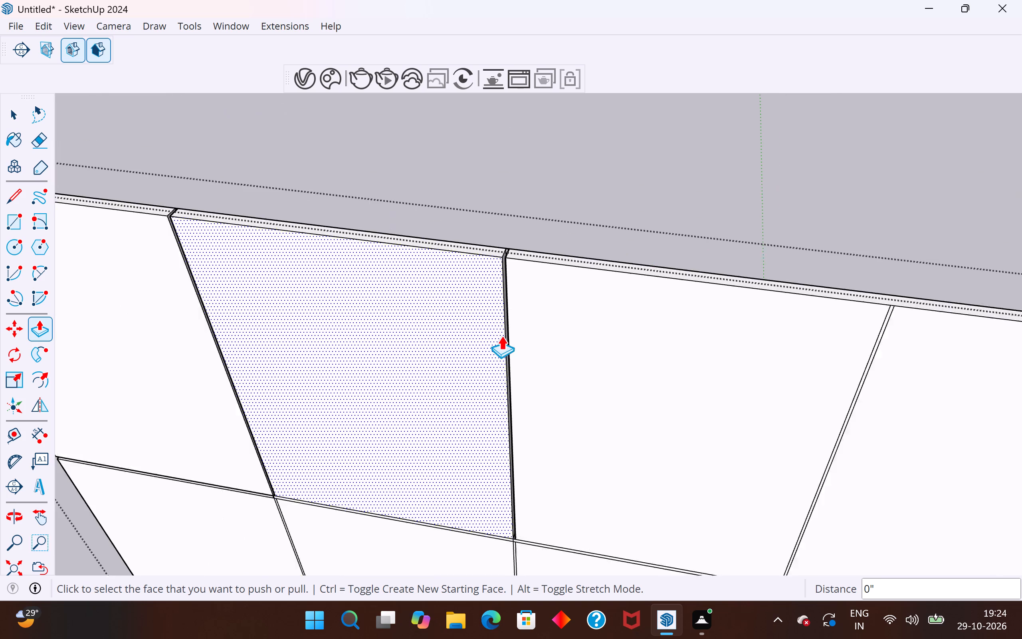
scroll(501, 335, down, 1)
middle_drag(482, 337, 703, 576)
middle_drag(499, 382, 796, 192)
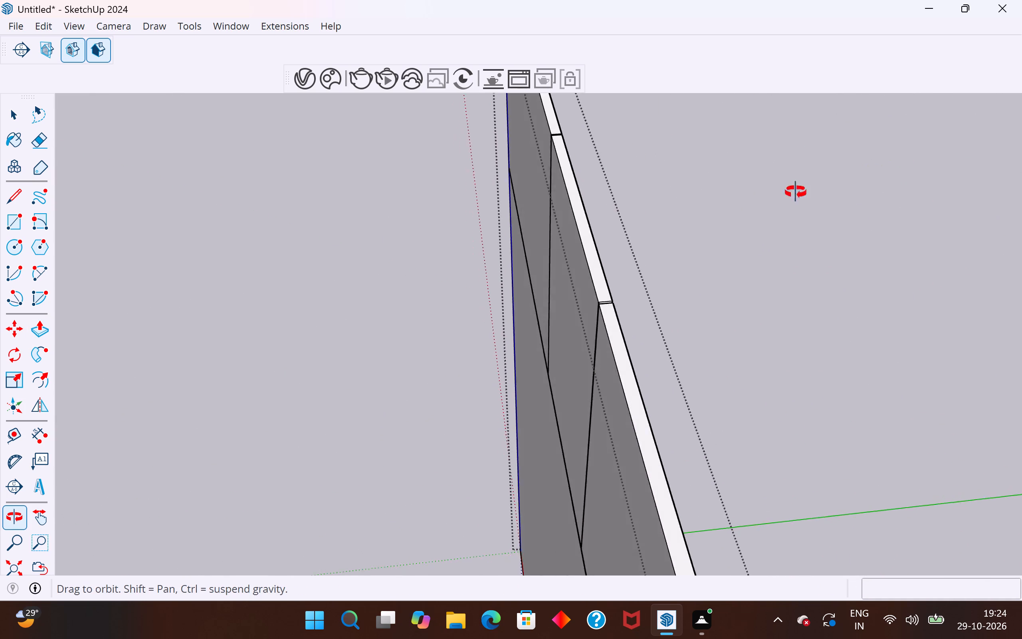
middle_drag(796, 192, 331, 264)
scroll(648, 248, down, 5)
scroll(700, 298, up, 5)
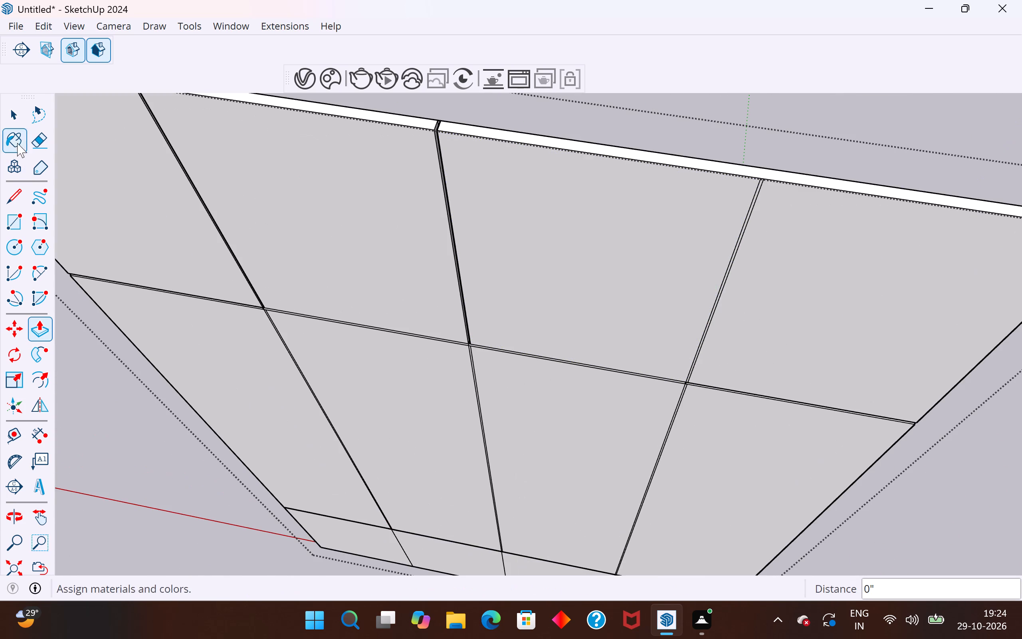
click(20, 125)
scroll(760, 229, up, 9)
click(747, 195)
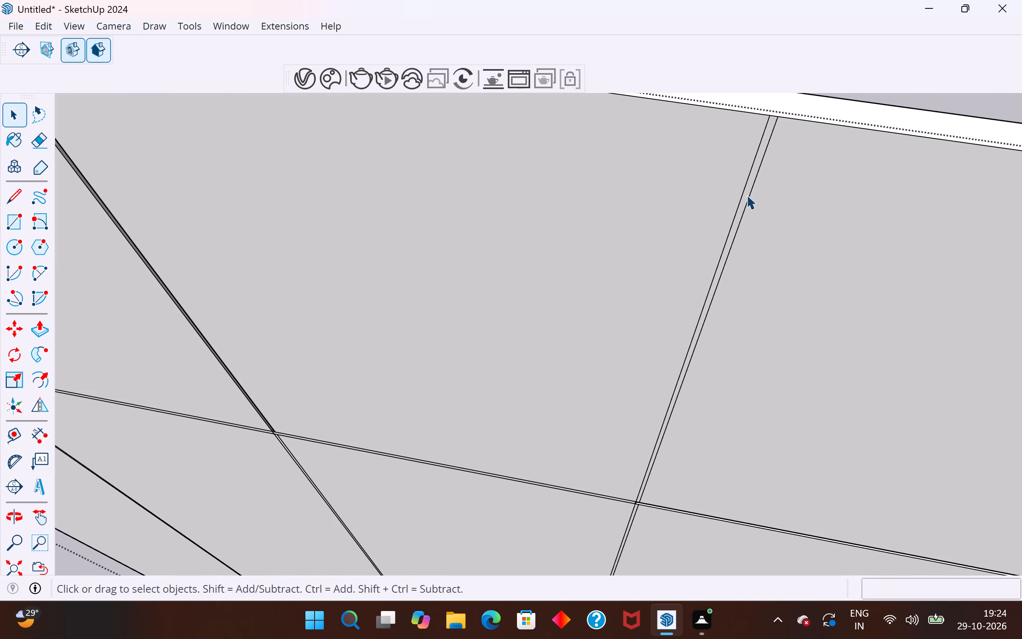
scroll(782, 170, up, 8)
click(734, 136)
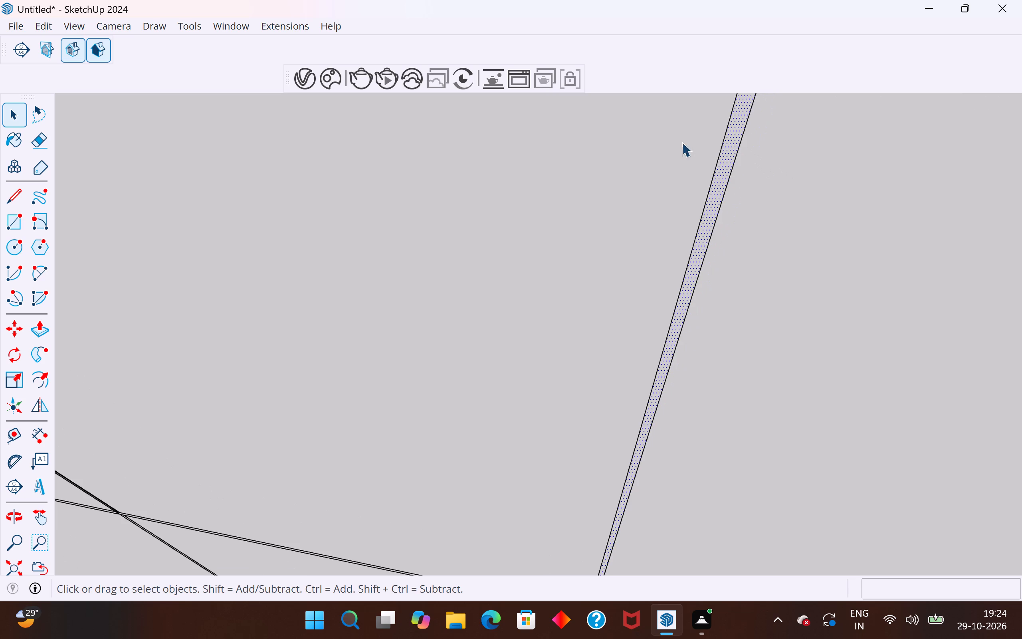
click(31, 329)
scroll(689, 284, up, 5)
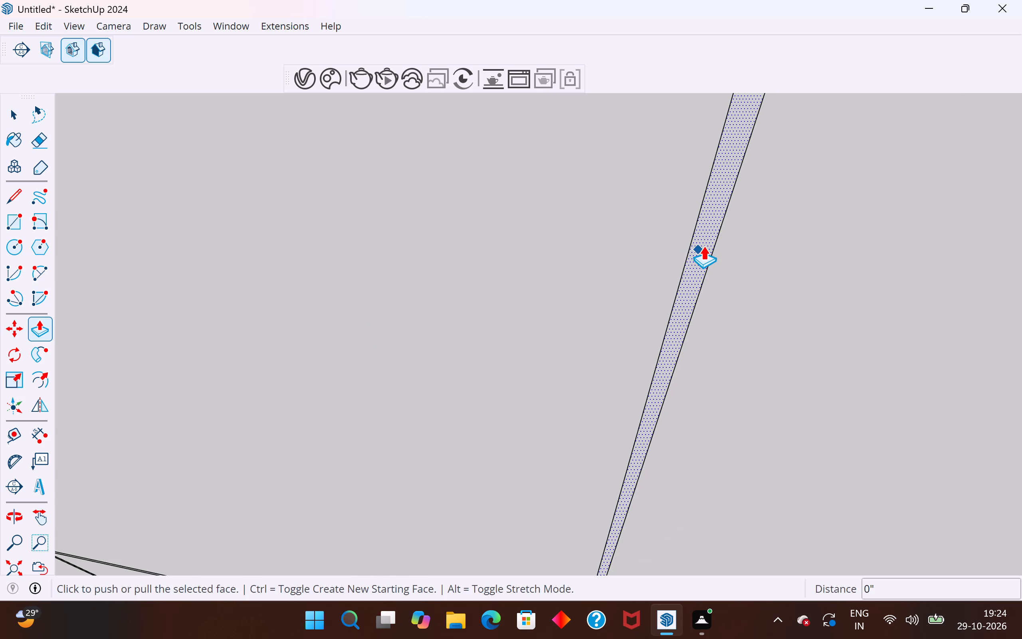
double_click(705, 244)
Cut the first vertical strip in the panel's middle section to the same 3/4" depth with Push/Pull.
scroll(628, 243, down, 20)
scroll(628, 243, down, 7)
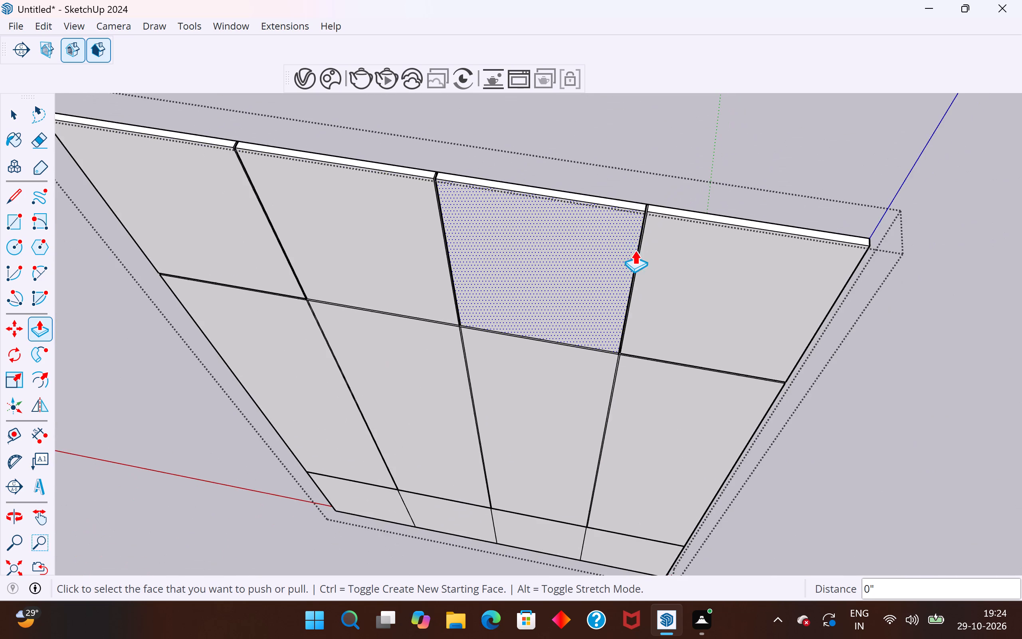
middle_drag(583, 368, 705, 184)
click(12, 121)
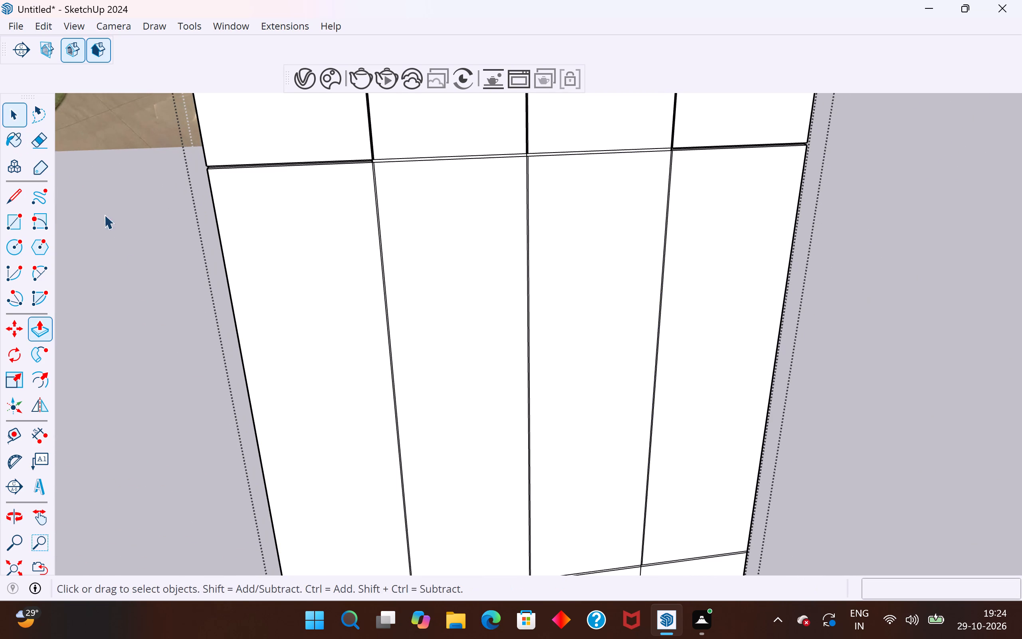
click(129, 256)
scroll(364, 216, up, 20)
scroll(364, 216, up, 1)
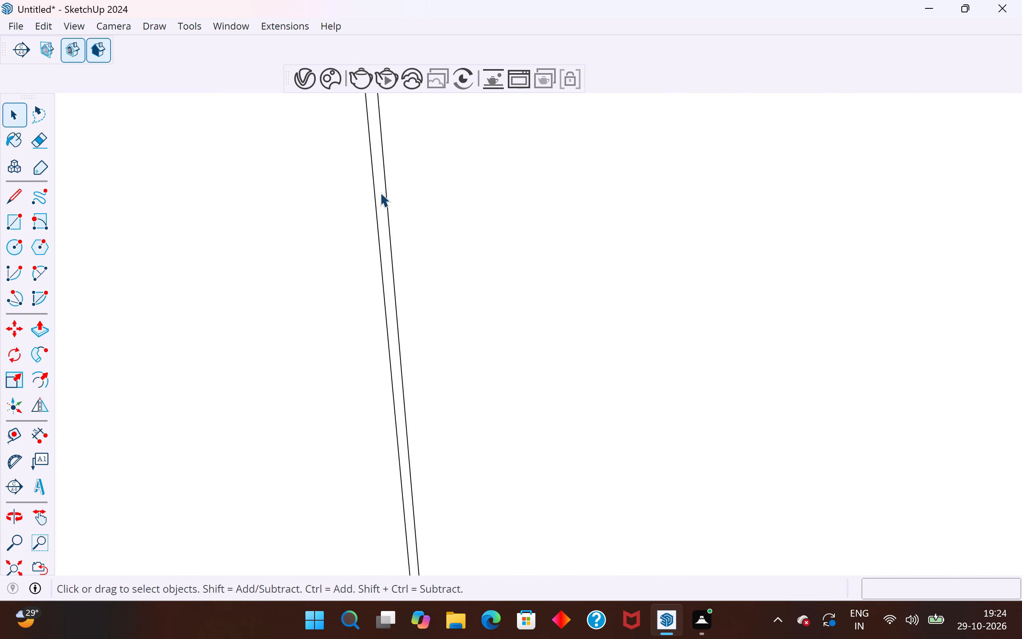
click(380, 192)
scroll(464, 192, down, 5)
scroll(412, 196, up, 12)
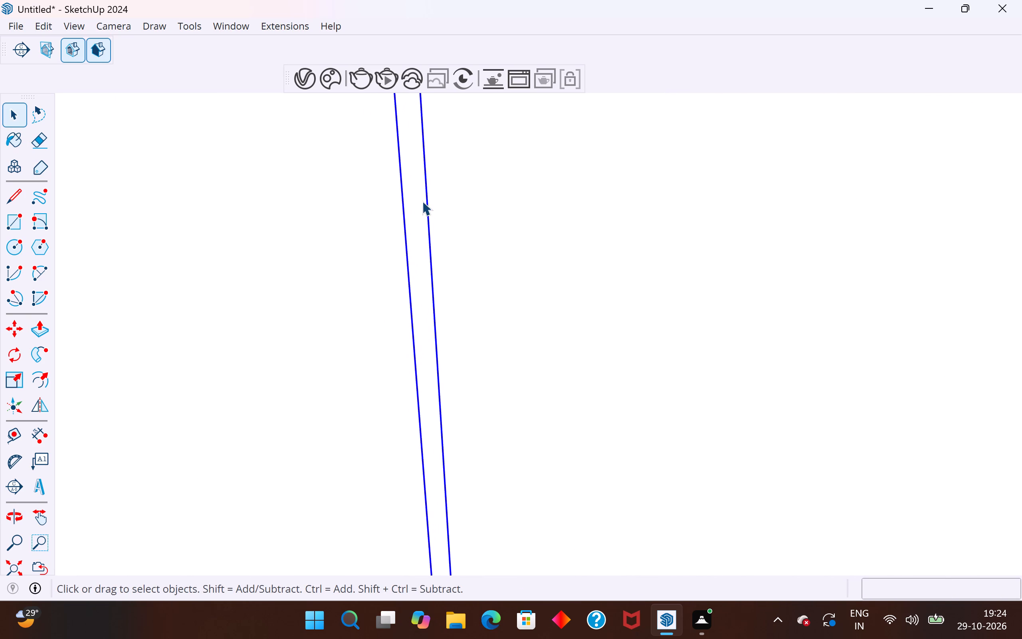
click(422, 201)
double_click(414, 191)
click(414, 191)
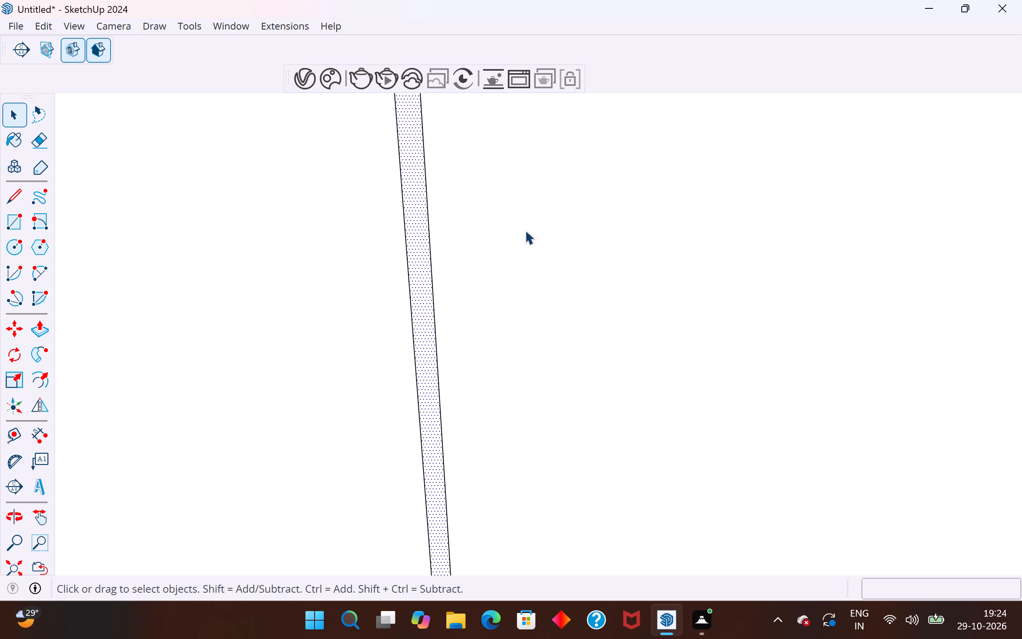
scroll(551, 234, down, 19)
middle_drag(522, 293, 653, 329)
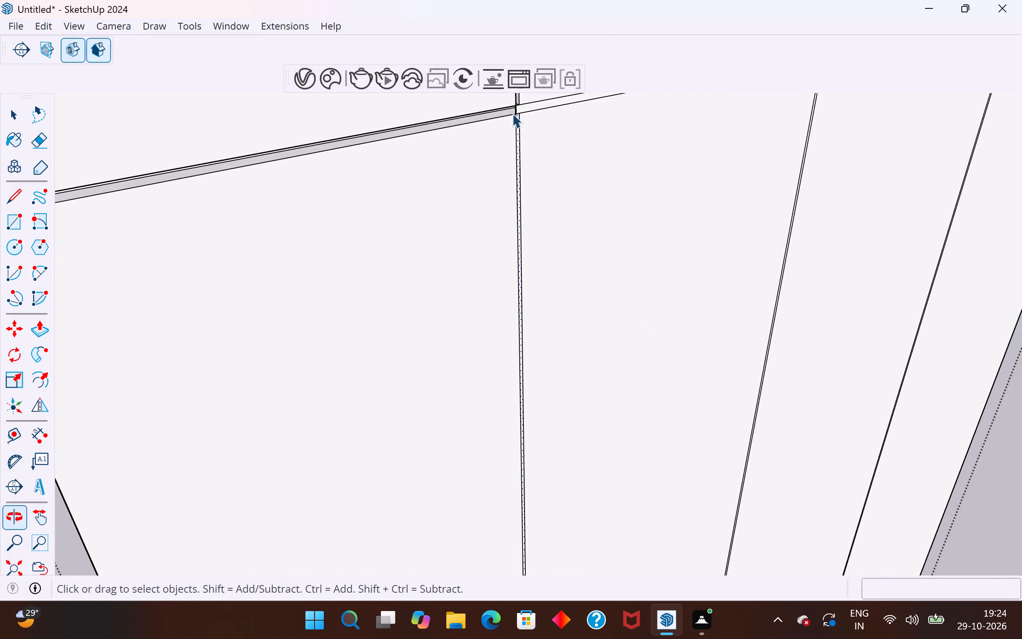
scroll(512, 100, up, 9)
middle_drag(523, 113, 401, 103)
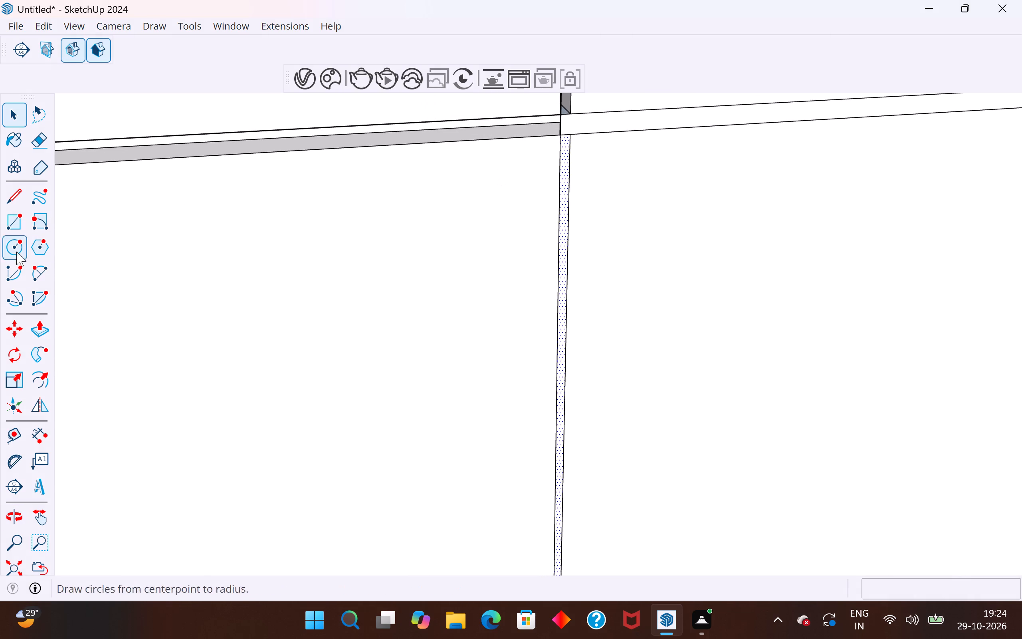
click(41, 324)
scroll(533, 246, up, 4)
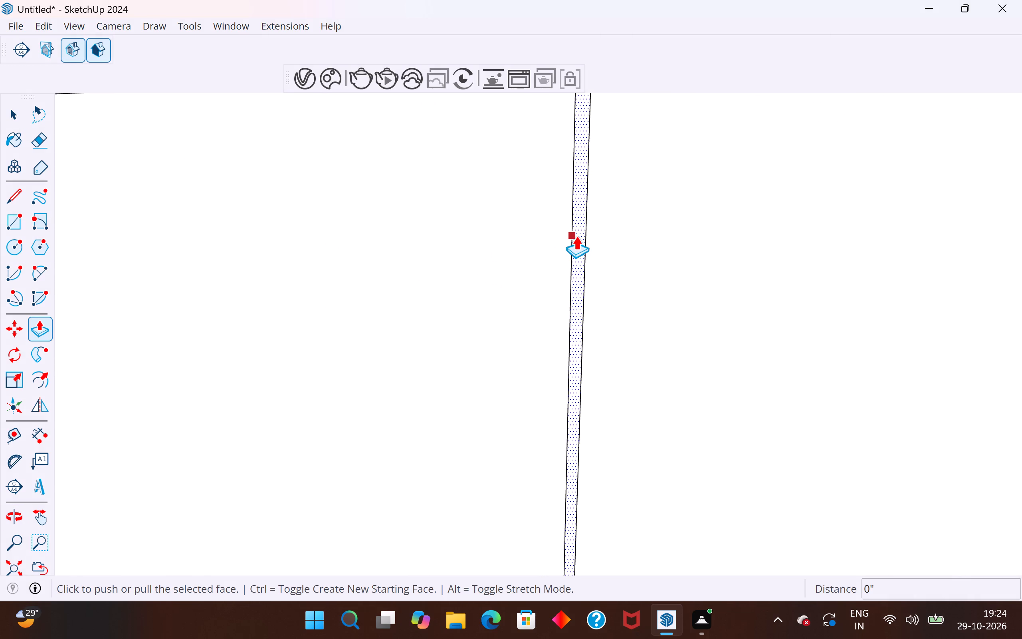
double_click(578, 236)
scroll(360, 270, down, 11)
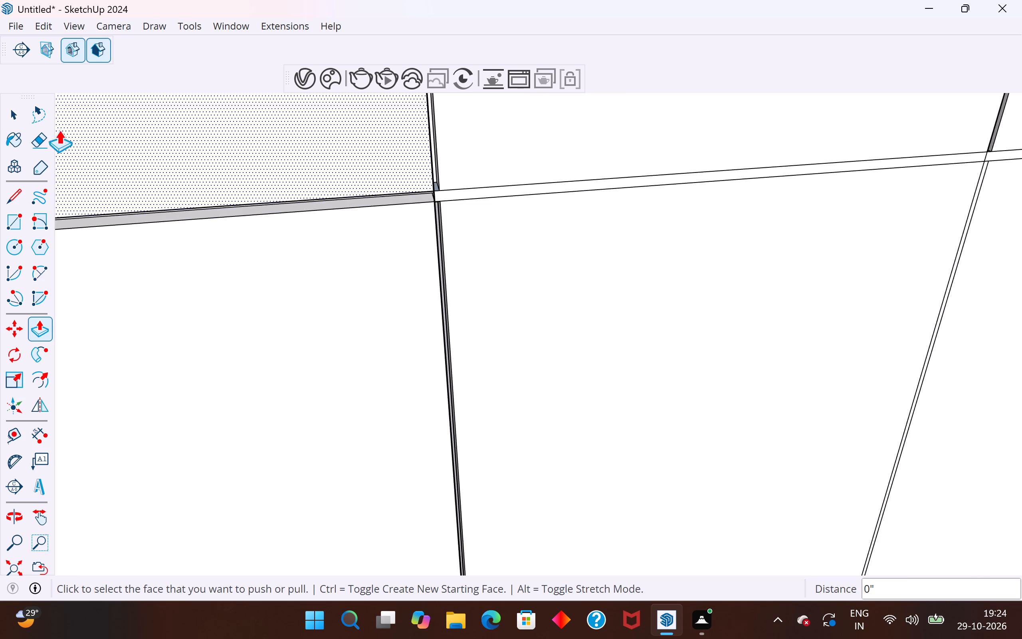
Examine the grooved panel from both sides to locate the strips that are still uncut.
click(13, 118)
scroll(434, 189, down, 4)
middle_drag(538, 199, 508, 146)
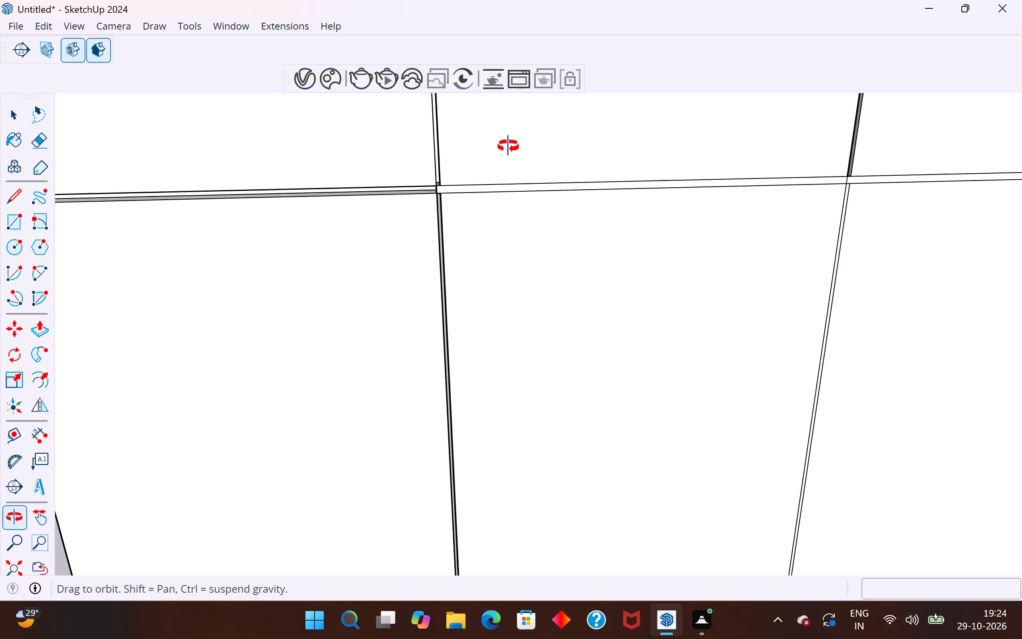
middle_drag(508, 146, 556, 77)
scroll(467, 220, down, 5)
middle_drag(470, 230, 628, 367)
scroll(481, 212, up, 17)
middle_drag(398, 243, 355, 190)
scroll(415, 237, down, 5)
scroll(353, 244, down, 4)
middle_drag(733, 288, 423, 222)
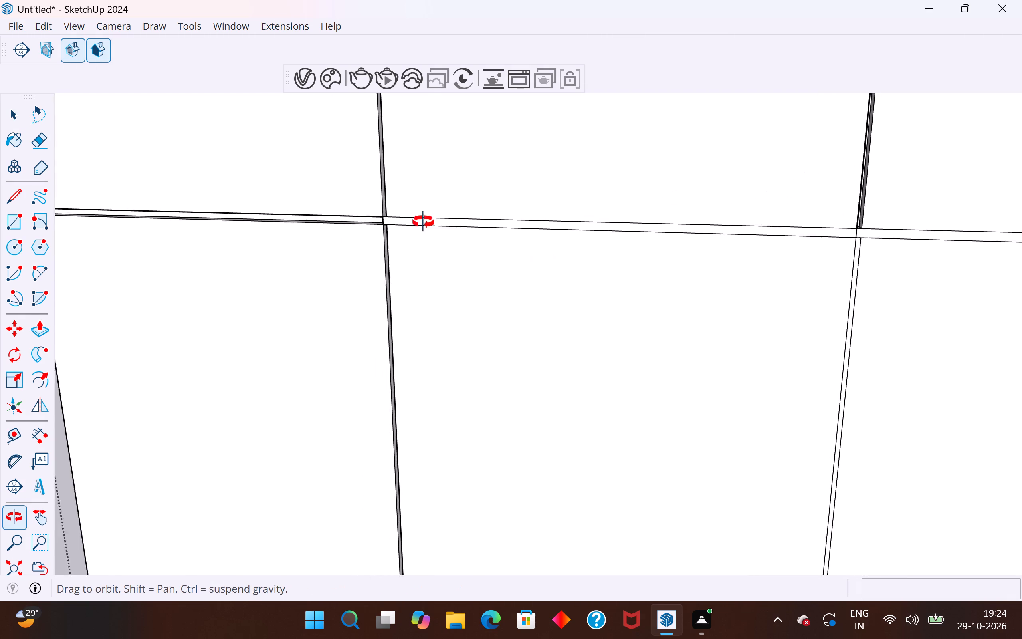
middle_drag(423, 222, 422, 220)
scroll(503, 259, down, 5)
middle_drag(602, 319, 338, 297)
middle_drag(655, 232, 611, 250)
scroll(677, 314, down, 2)
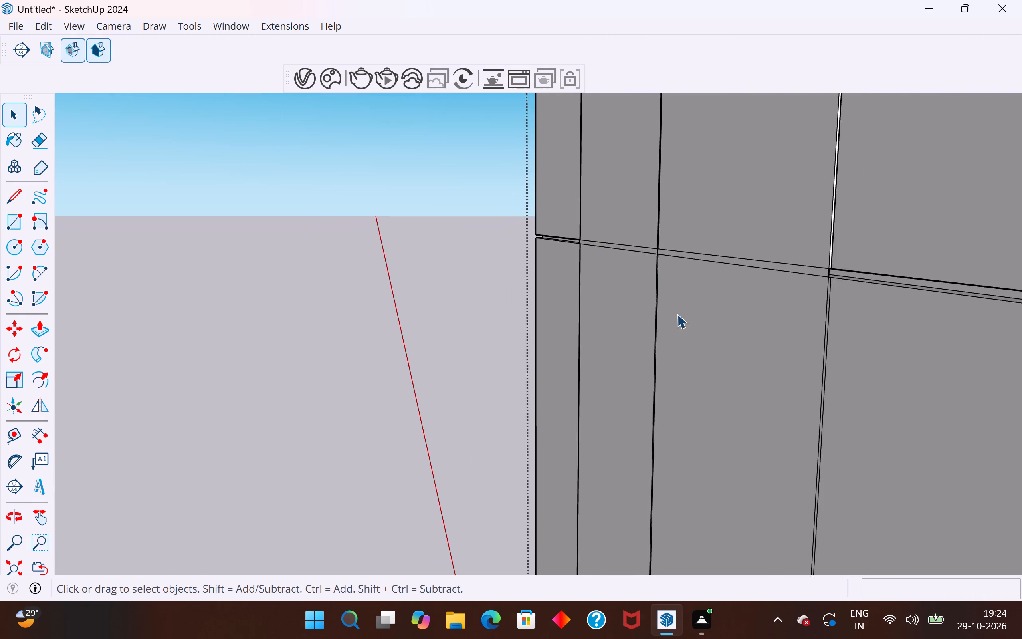
scroll(677, 314, down, 2)
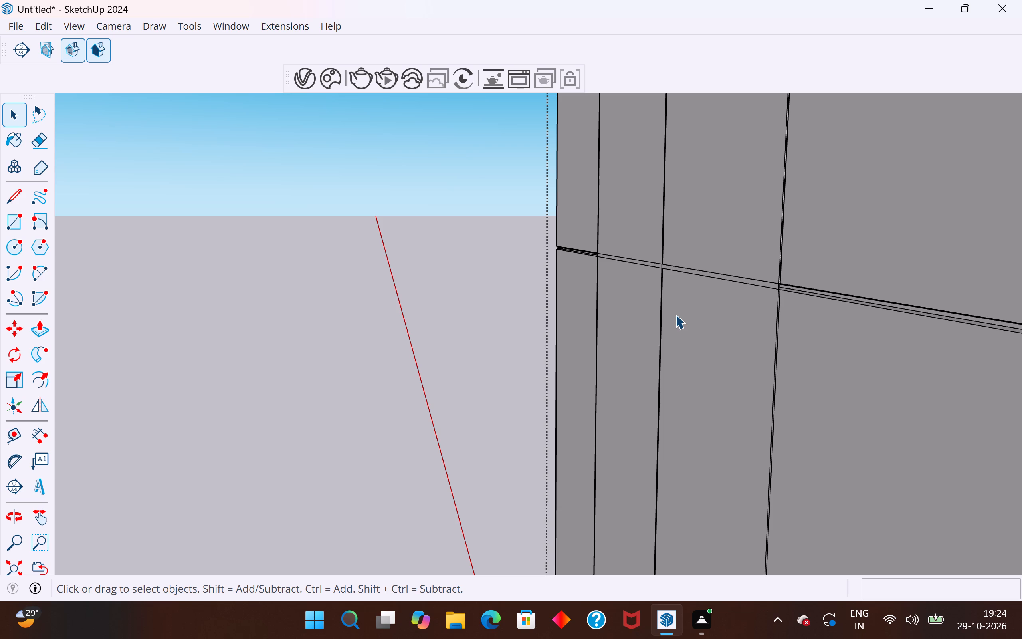
scroll(414, 173, down, 6)
middle_drag(403, 419, 612, 431)
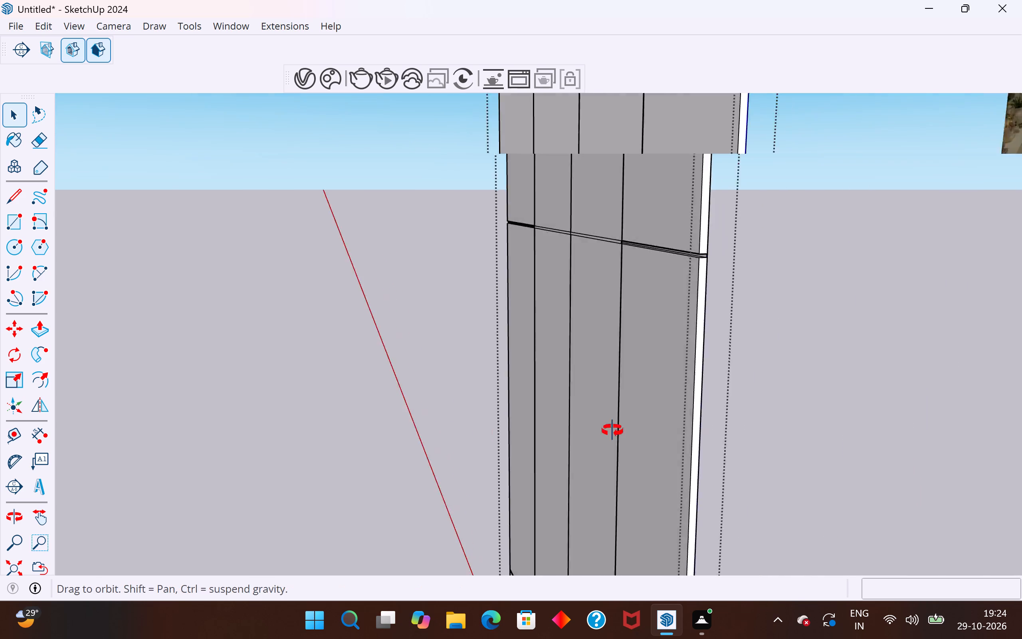
middle_drag(612, 431, 814, 434)
scroll(231, 242, down, 5)
middle_drag(311, 309, 658, 300)
scroll(375, 273, up, 8)
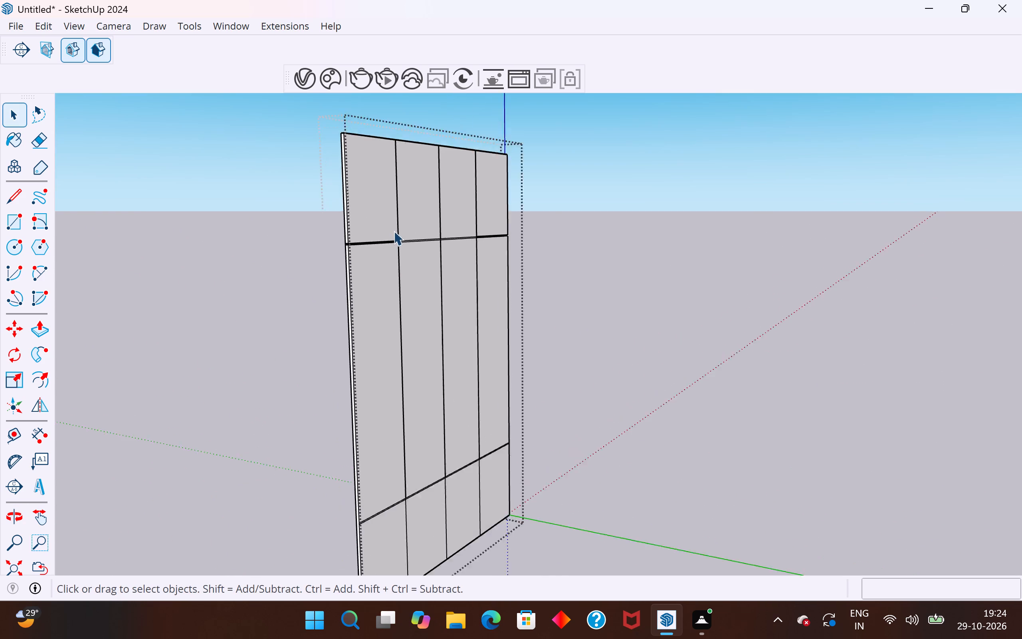
Cut the two inner segments of the panel's upper horizontal strip to the same 3/4" depth with Push/Pull.
scroll(394, 231, up, 11)
middle_drag(399, 266, 412, 305)
scroll(412, 279, up, 9)
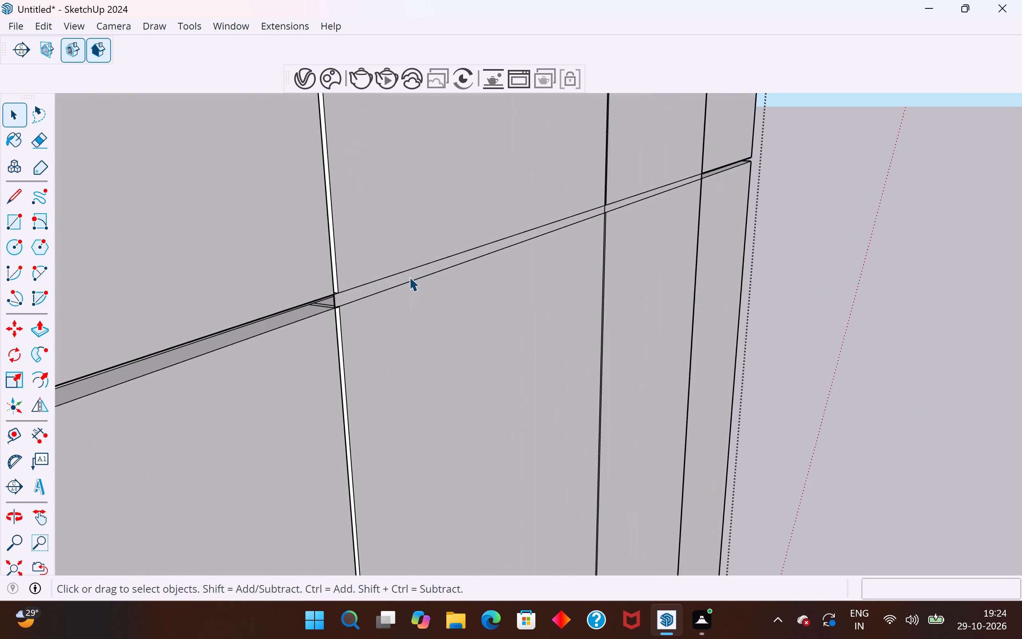
scroll(409, 277, up, 8)
click(422, 268)
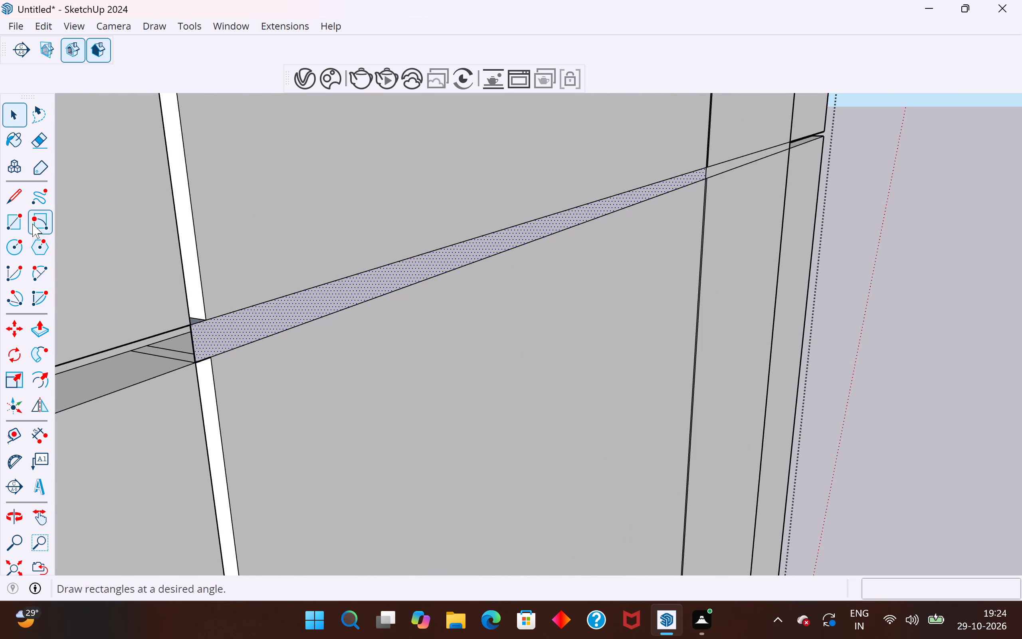
click(42, 293)
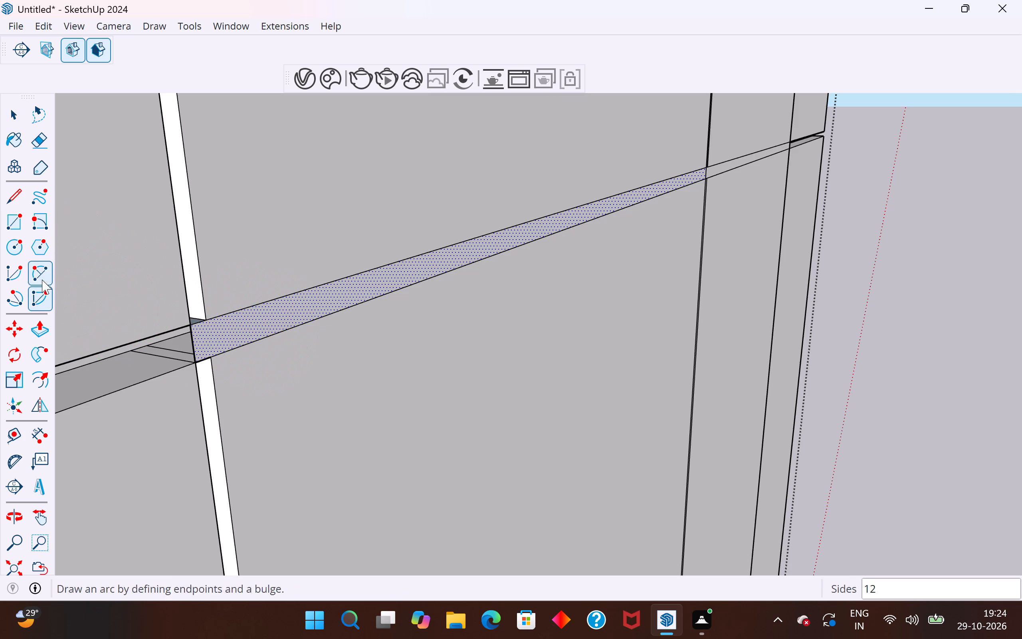
click(43, 333)
double_click(268, 317)
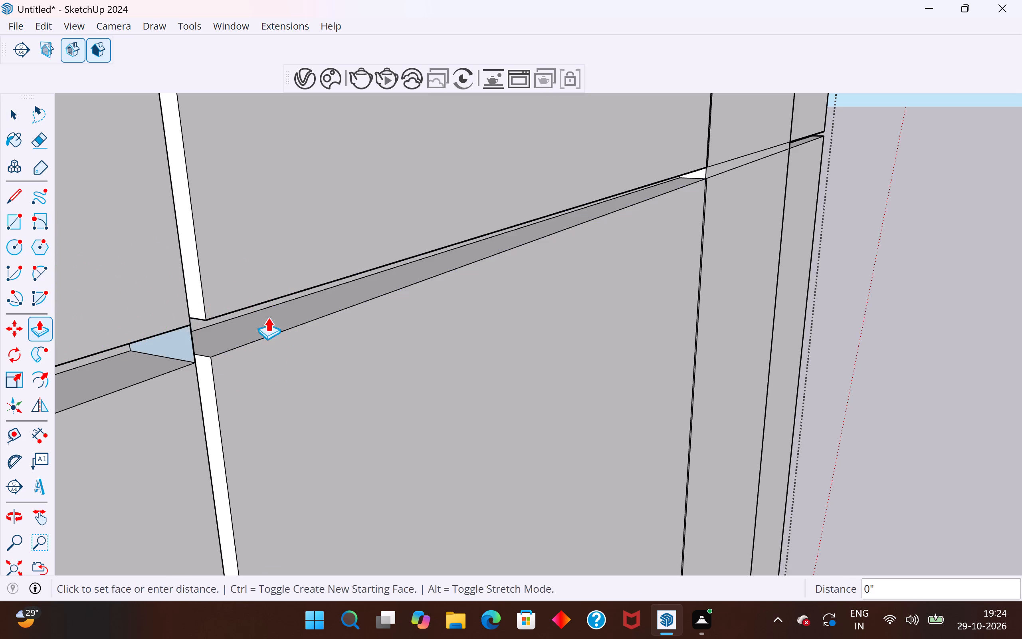
scroll(177, 297, down, 6)
middle_drag(387, 312, 194, 311)
scroll(272, 247, down, 11)
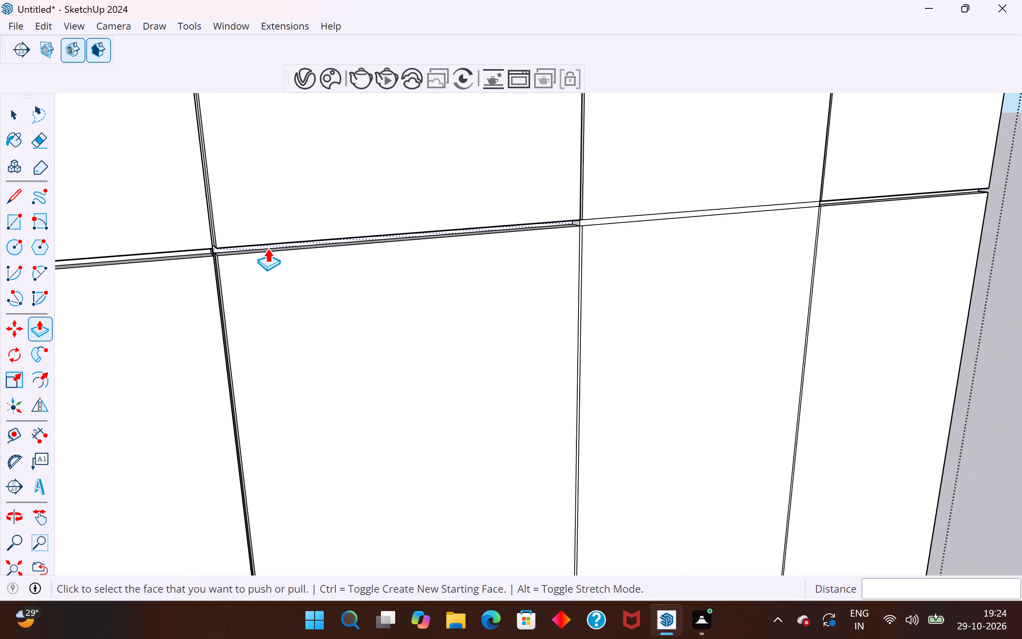
scroll(658, 204, up, 14)
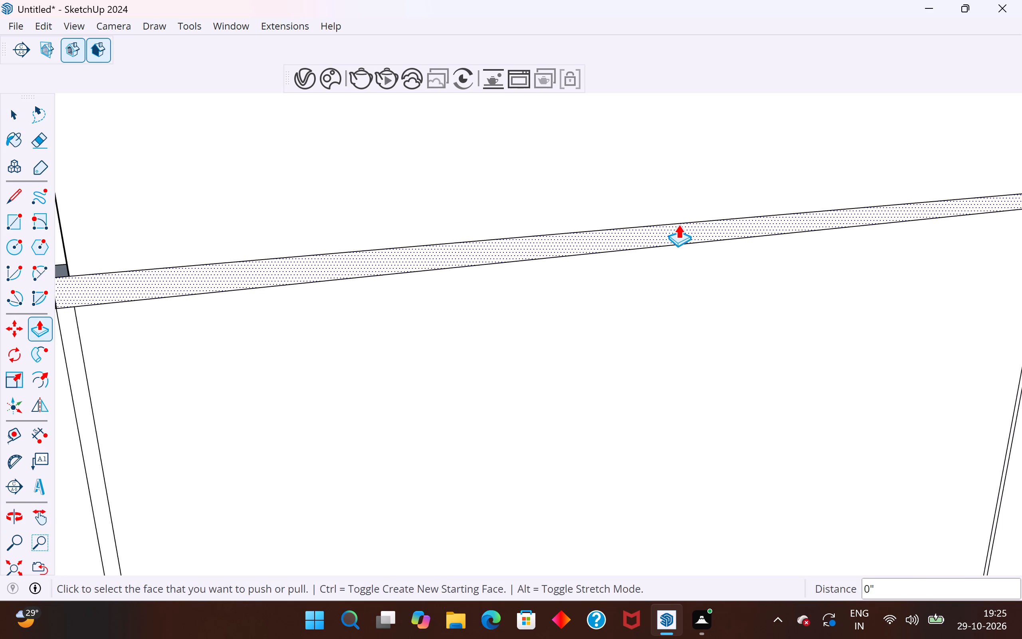
double_click(678, 225)
double_click(595, 235)
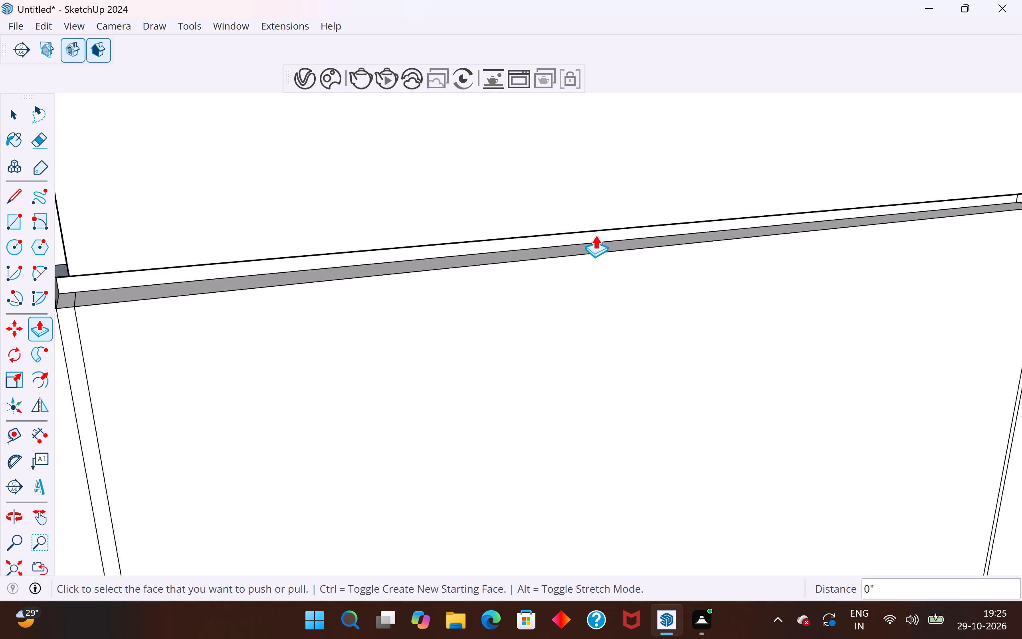
Push the first two segments of the panel's lower horizontal strip back to the same 3/4" groove depth.
scroll(595, 235, down, 20)
scroll(595, 235, down, 1)
scroll(707, 168, down, 4)
scroll(469, 227, up, 2)
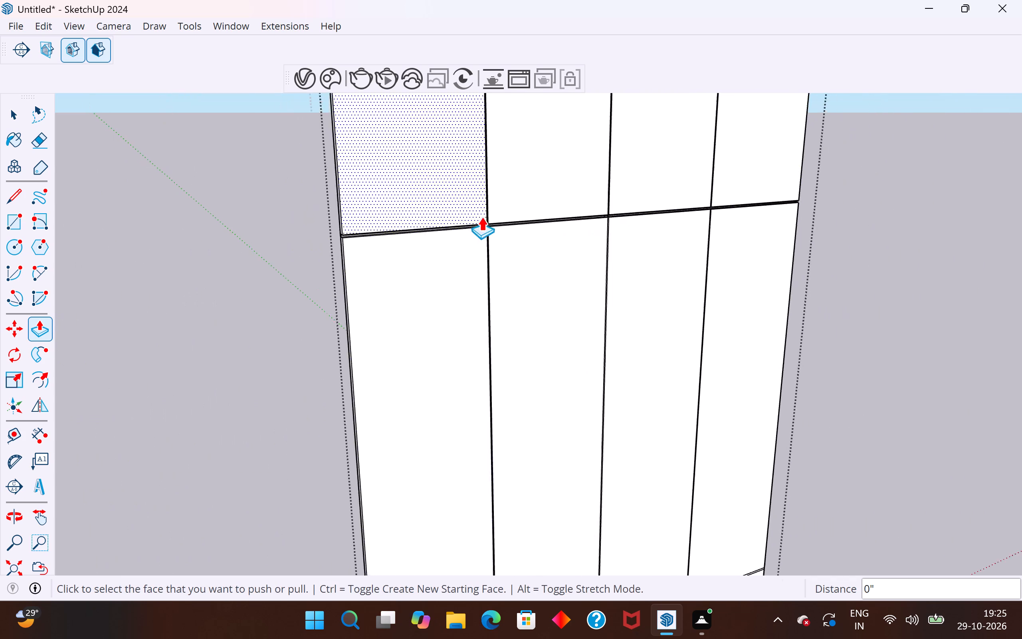
scroll(481, 216, up, 2)
scroll(499, 181, down, 13)
scroll(505, 429, up, 14)
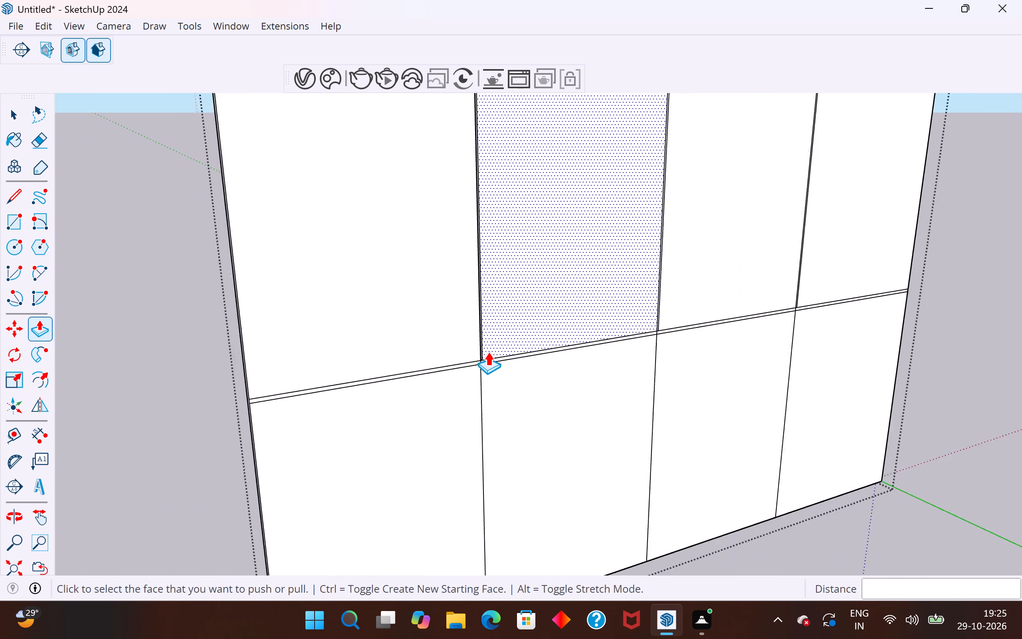
scroll(488, 351, up, 7)
scroll(447, 377, up, 6)
double_click(447, 377)
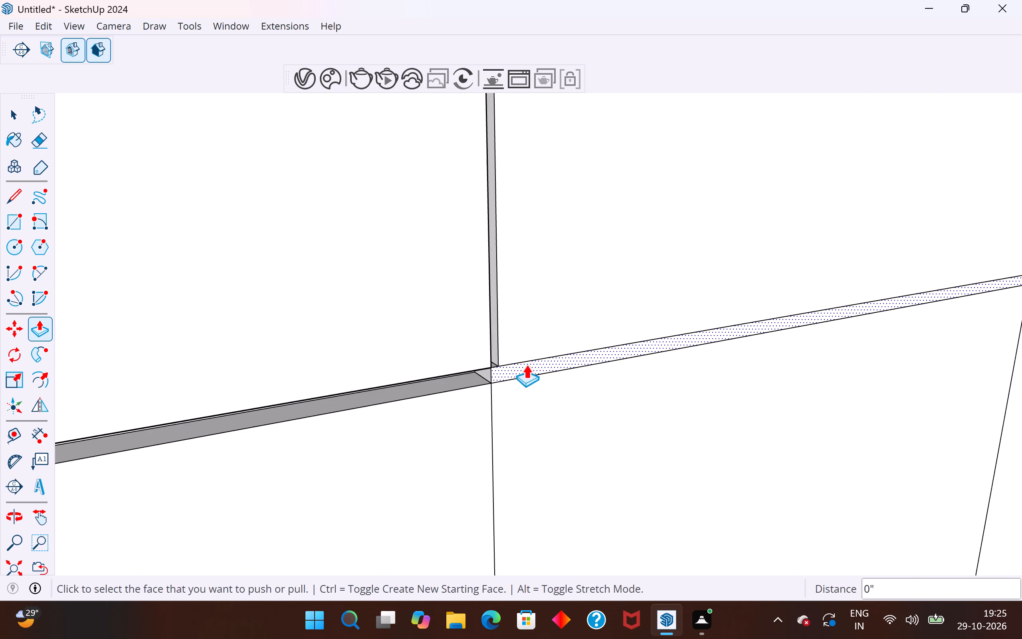
double_click(526, 364)
Push the third and fourth segments of the lower horizontal strip back to the same 3/4" groove depth.
scroll(273, 388, down, 13)
scroll(738, 325, up, 8)
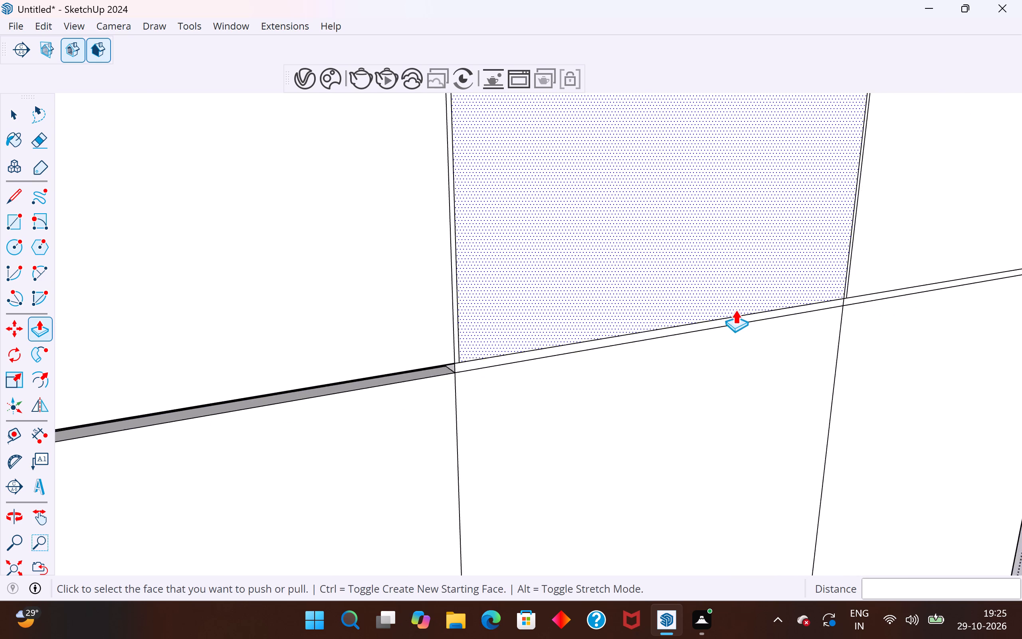
scroll(735, 310, up, 11)
double_click(740, 327)
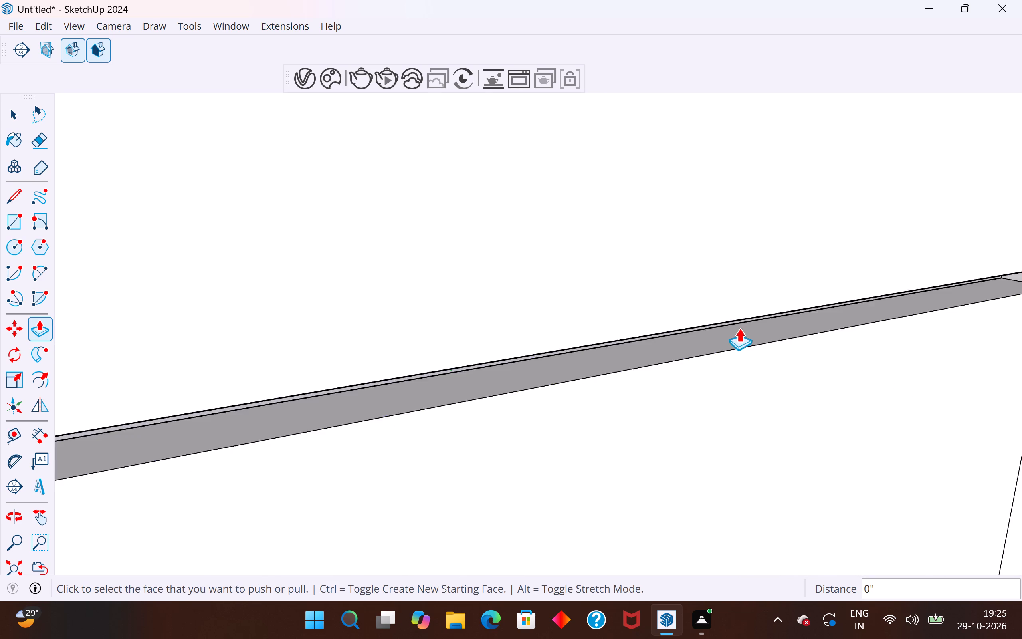
scroll(488, 315, down, 12)
scroll(841, 273, up, 9)
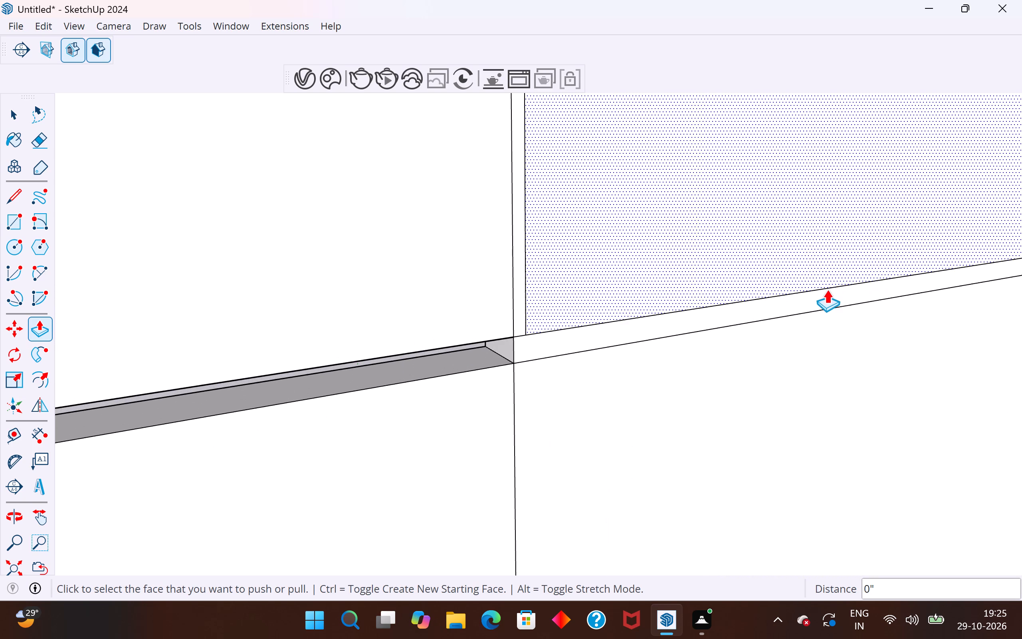
double_click(820, 296)
double_click(703, 313)
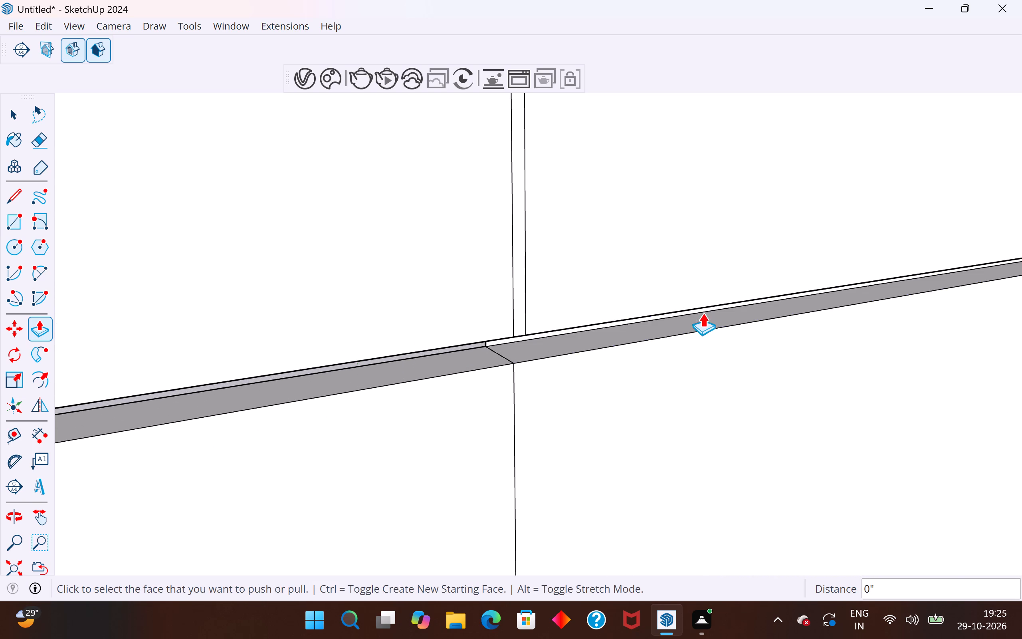
Cut the third and second vertical strips in the panel's middle section to the same 3/4" depth with Push/Pull.
scroll(492, 324, down, 19)
scroll(495, 278, up, 16)
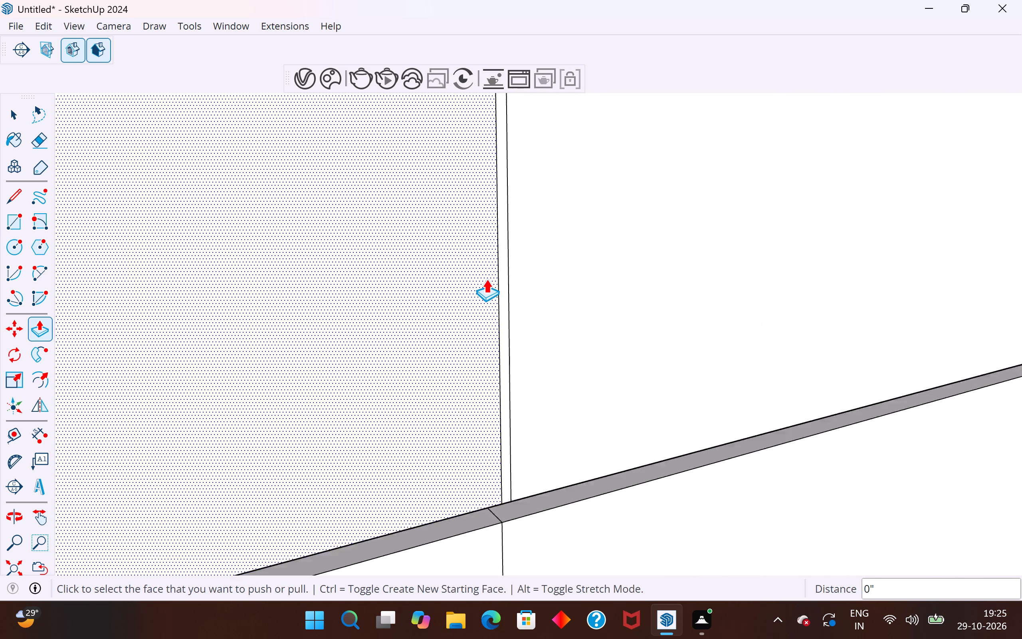
scroll(486, 279, up, 1)
double_click(509, 281)
scroll(597, 218, down, 11)
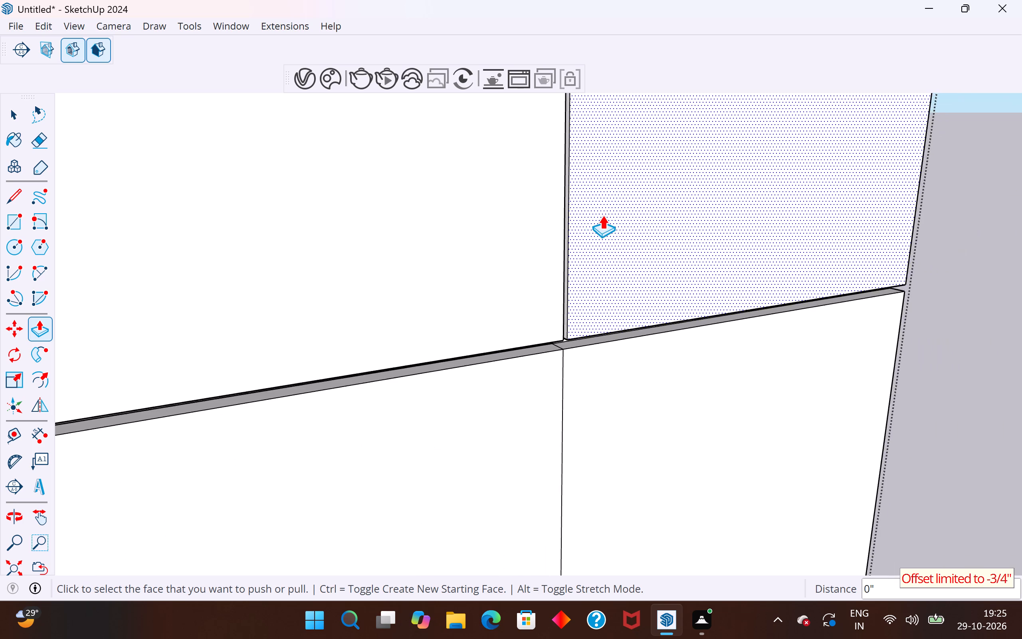
scroll(605, 213, down, 12)
scroll(422, 224, up, 15)
double_click(430, 229)
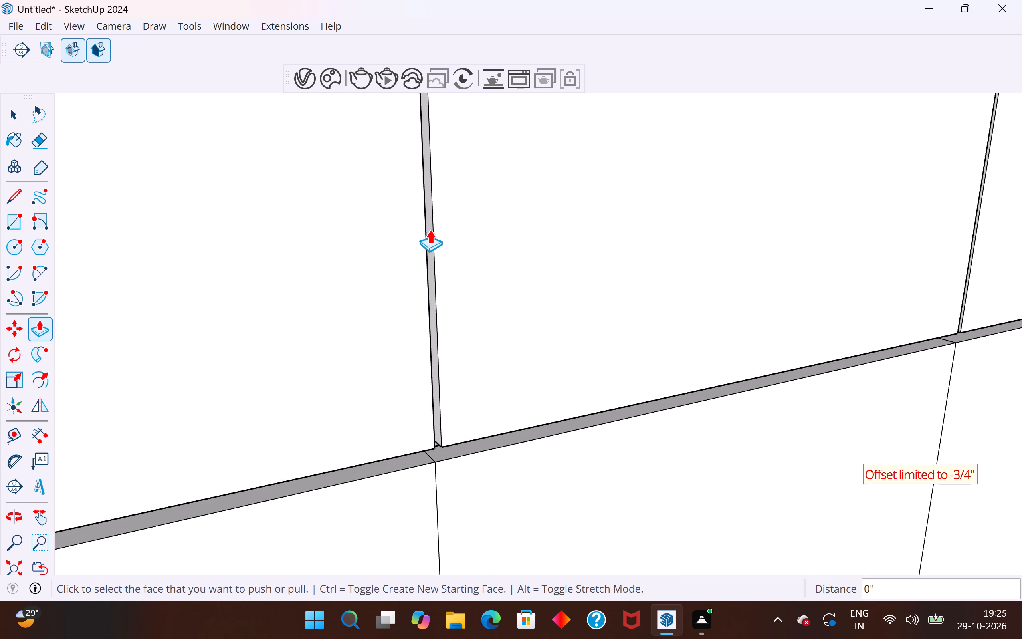
Check the grooves across the panel's bottom, middle and top sections.
scroll(489, 315, down, 20)
scroll(571, 419, down, 7)
scroll(576, 323, down, 3)
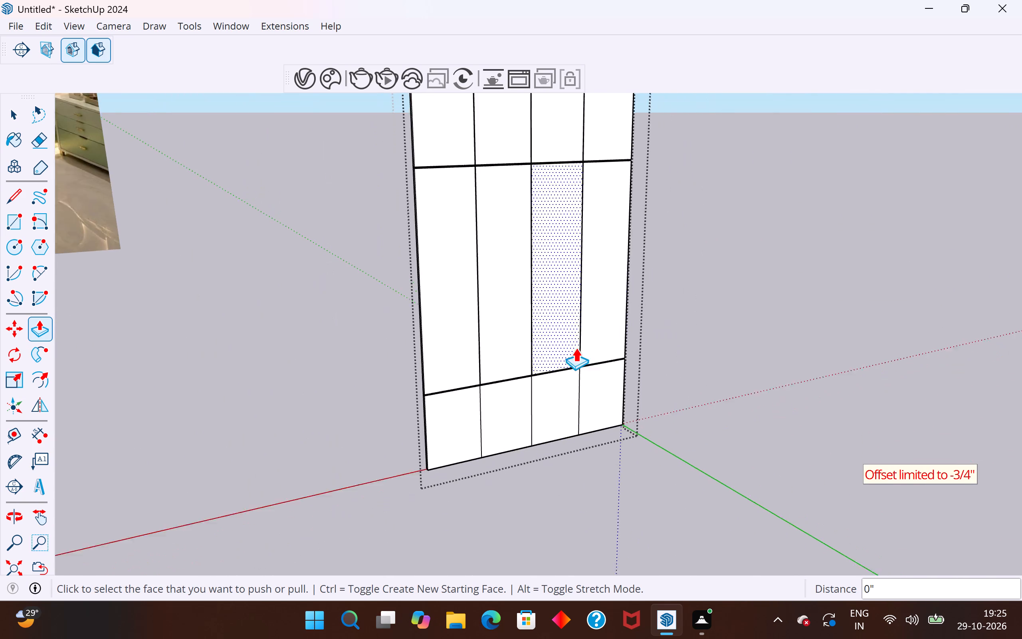
scroll(576, 347, down, 2)
scroll(578, 158, up, 20)
scroll(578, 158, up, 11)
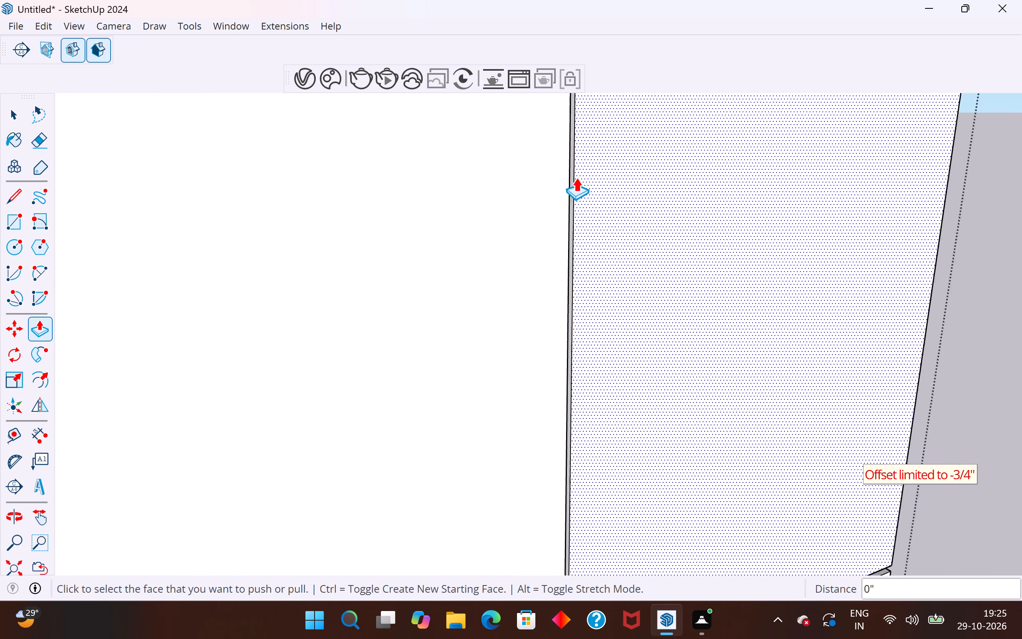
scroll(576, 177, up, 4)
scroll(576, 175, down, 19)
scroll(283, 242, up, 4)
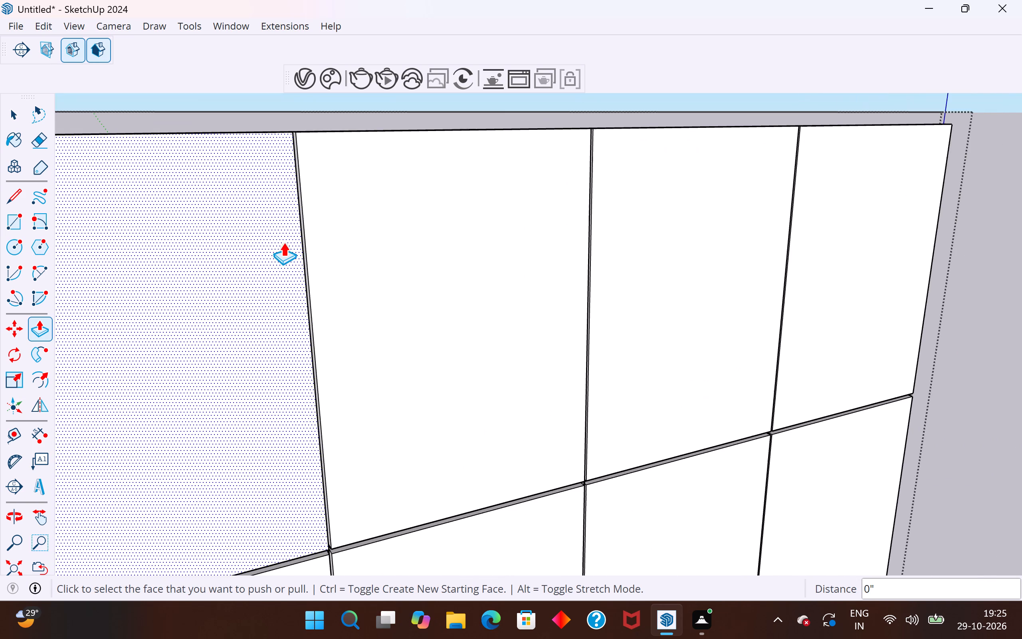
Exit editing of the grooved wardrobe panel group.
click(18, 114)
click(325, 121)
scroll(509, 170, down, 4)
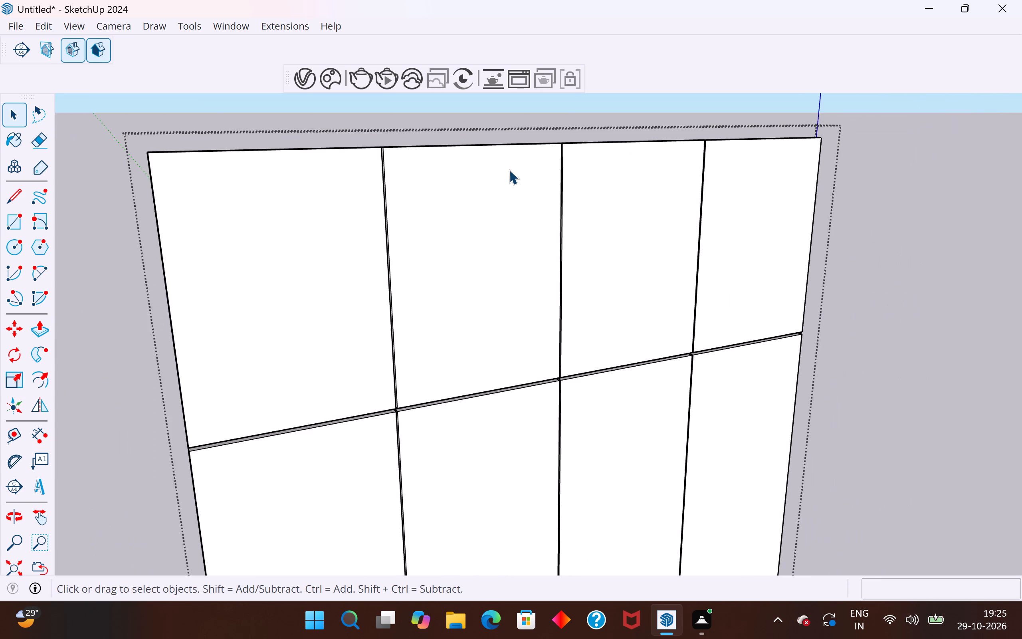
scroll(509, 170, down, 6)
click(871, 234)
Examine the panel's lower section and compare its layout with the wardrobe in the bedroom reference image.
scroll(723, 97, down, 6)
scroll(673, 318, up, 11)
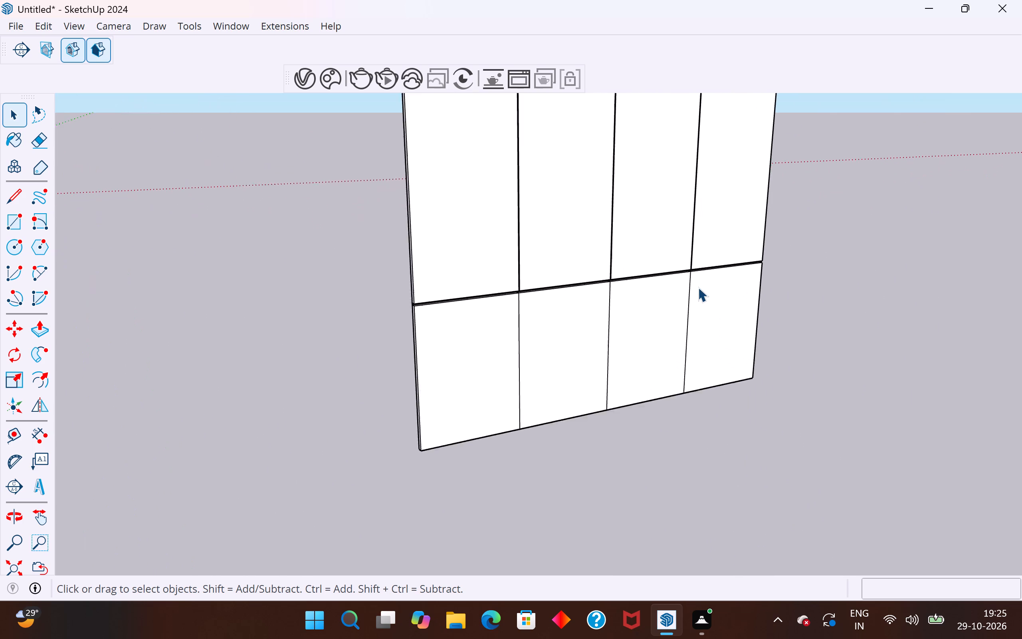
scroll(698, 287, up, 12)
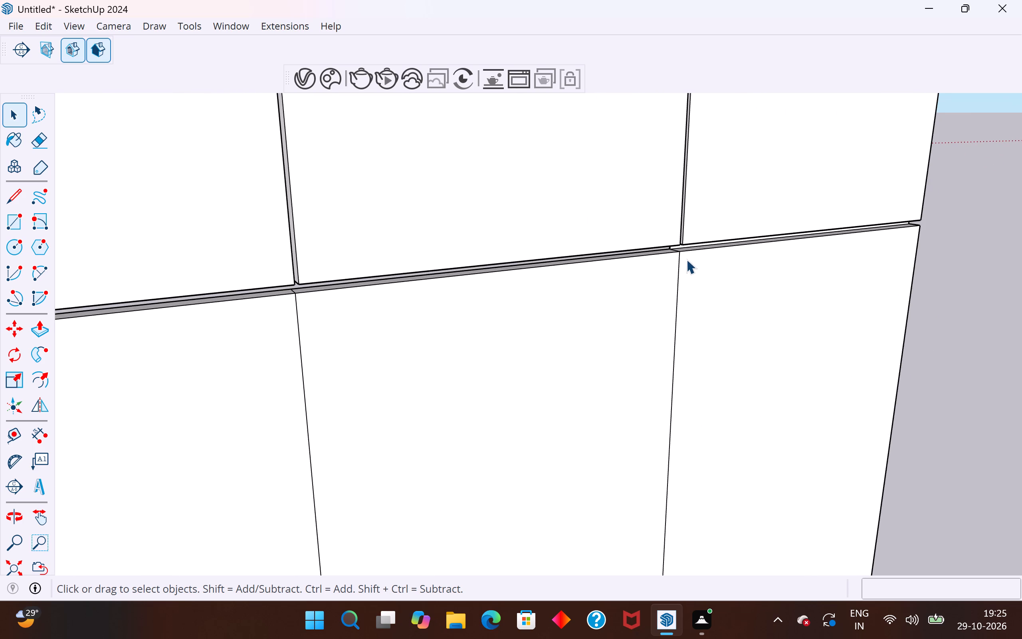
scroll(564, 251, down, 14)
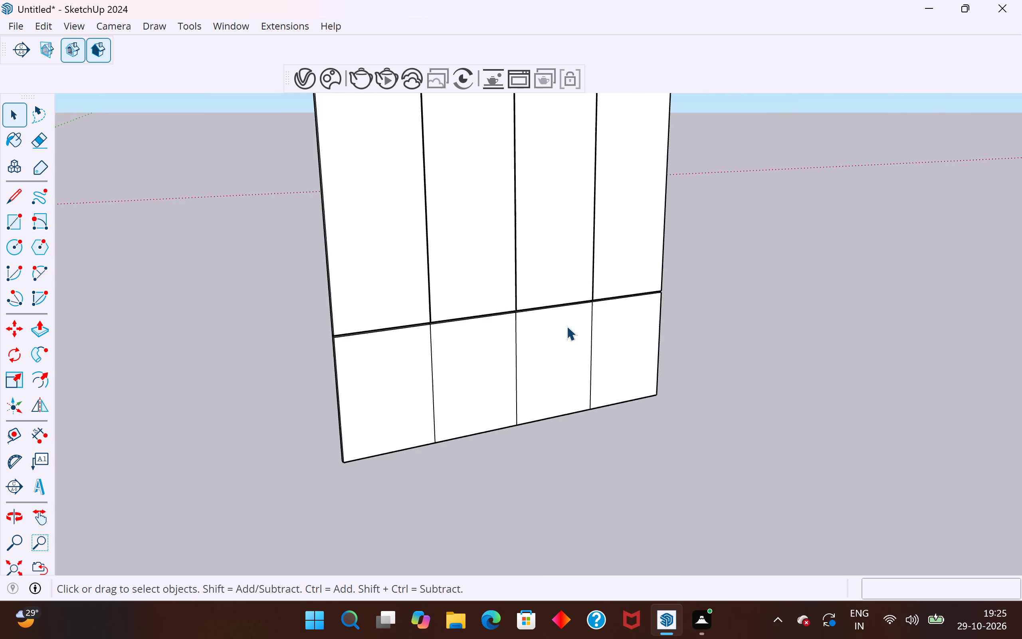
scroll(566, 326, down, 14)
scroll(587, 437, down, 5)
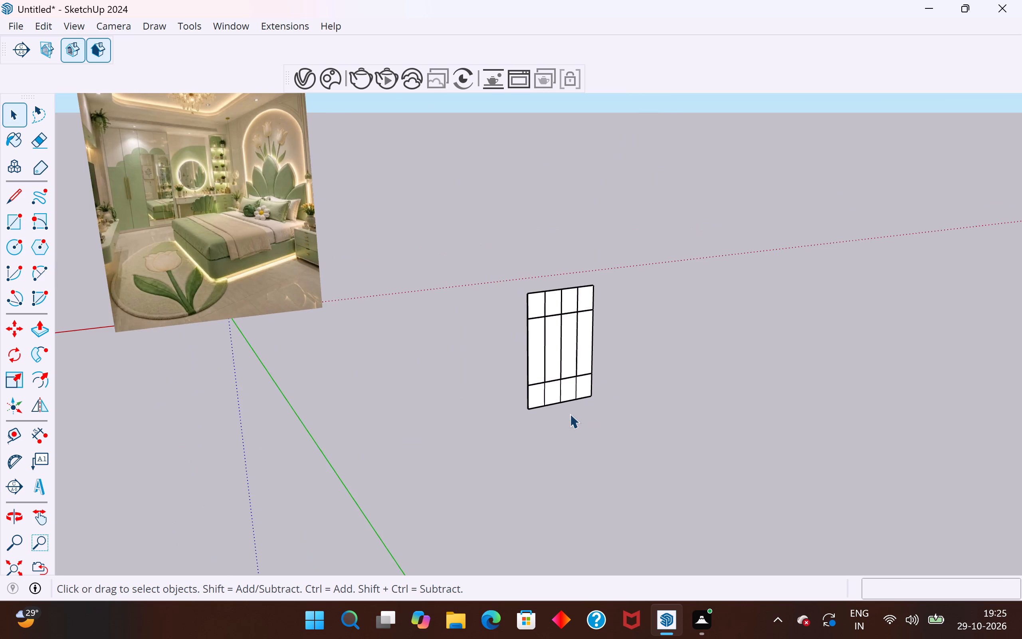
scroll(533, 415, down, 3)
scroll(220, 224, up, 8)
scroll(186, 232, down, 3)
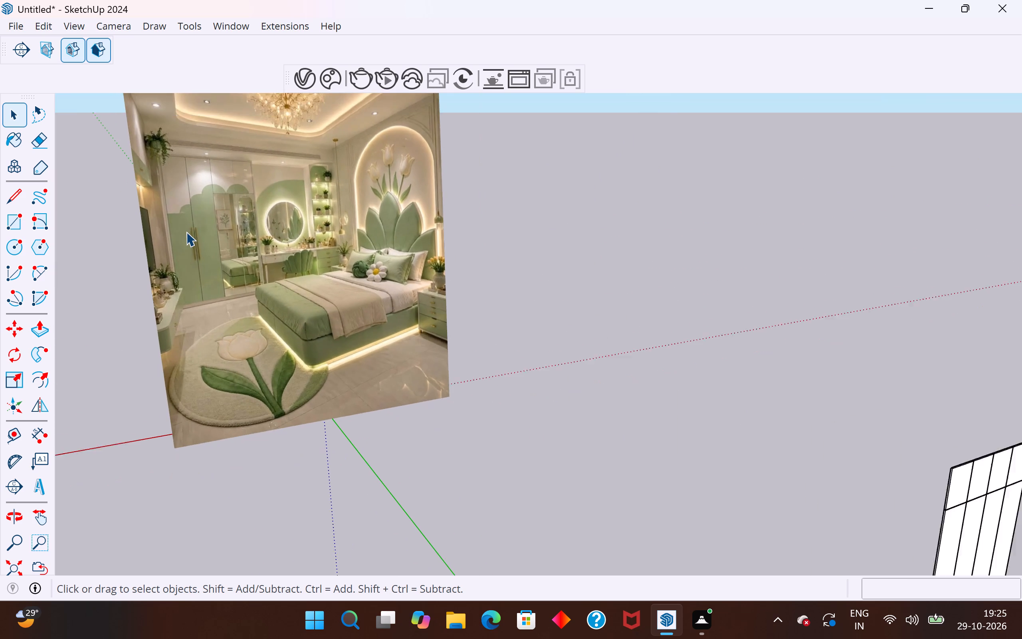
scroll(186, 232, down, 4)
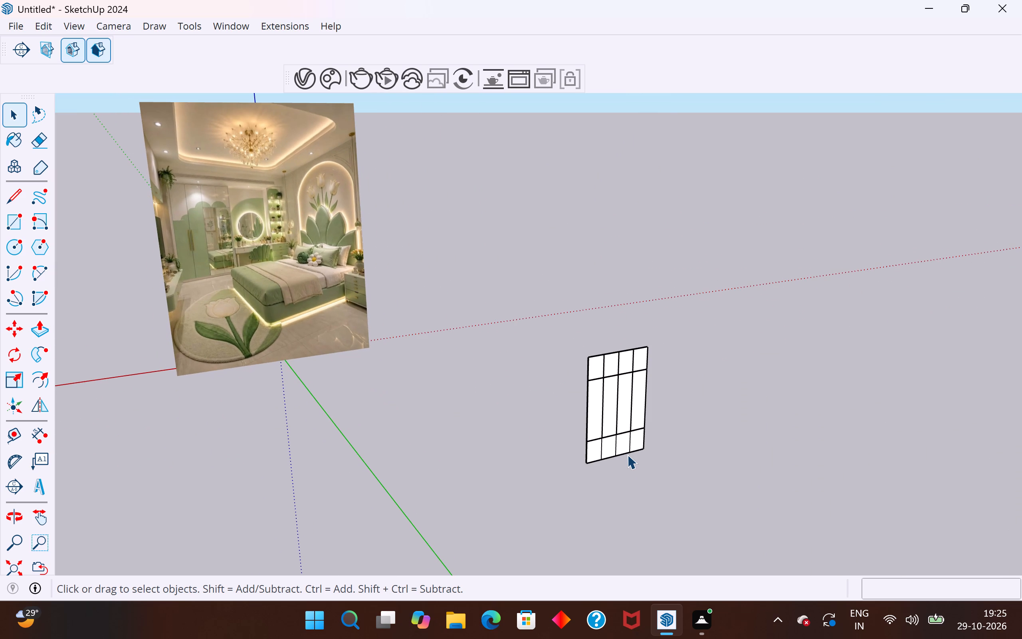
scroll(626, 454, up, 13)
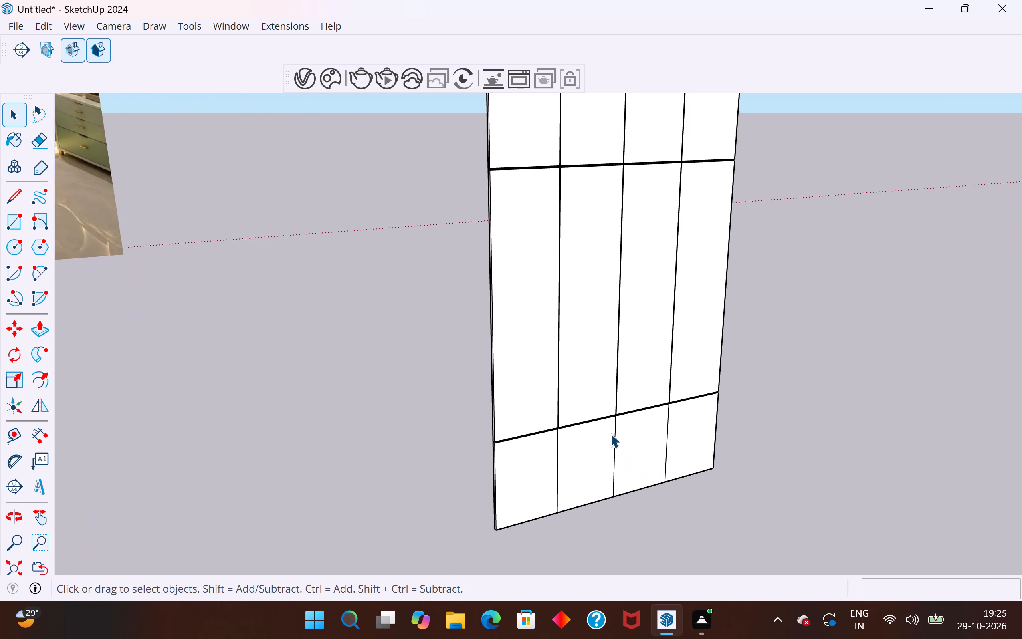
middle_drag(600, 419, 584, 364)
scroll(525, 433, up, 1)
middle_drag(568, 425, 603, 478)
scroll(693, 427, down, 5)
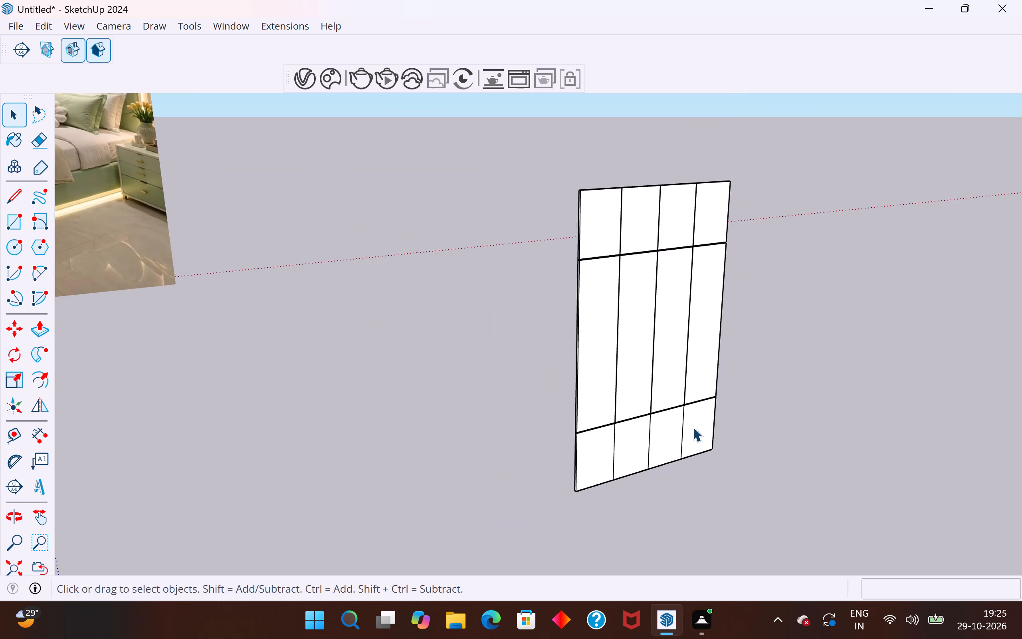
scroll(693, 427, down, 8)
middle_drag(688, 427, 645, 429)
scroll(628, 439, up, 1)
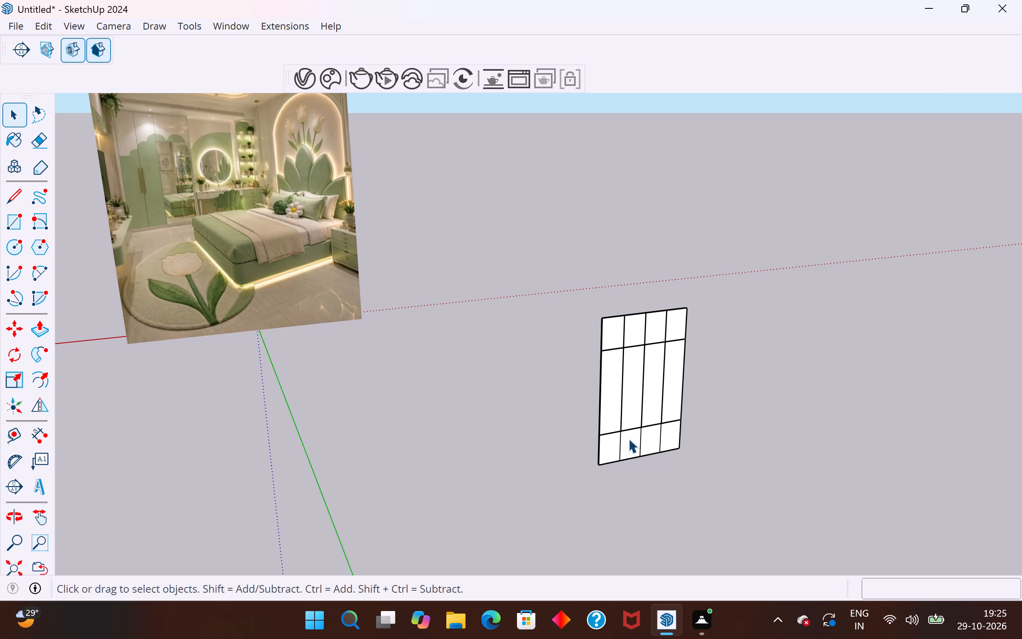
scroll(187, 188, up, 13)
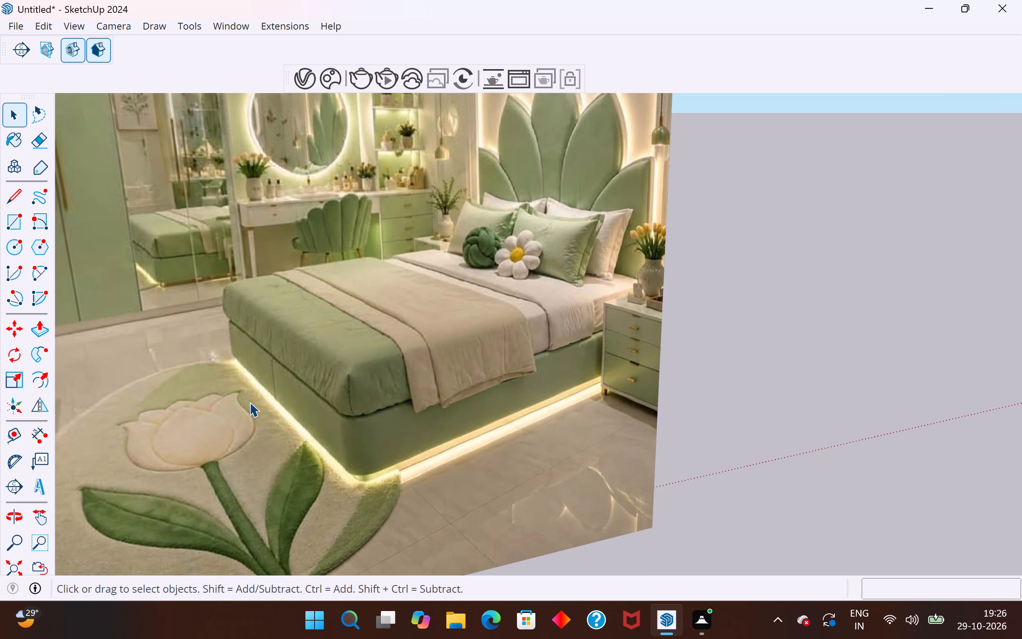
scroll(250, 402, down, 20)
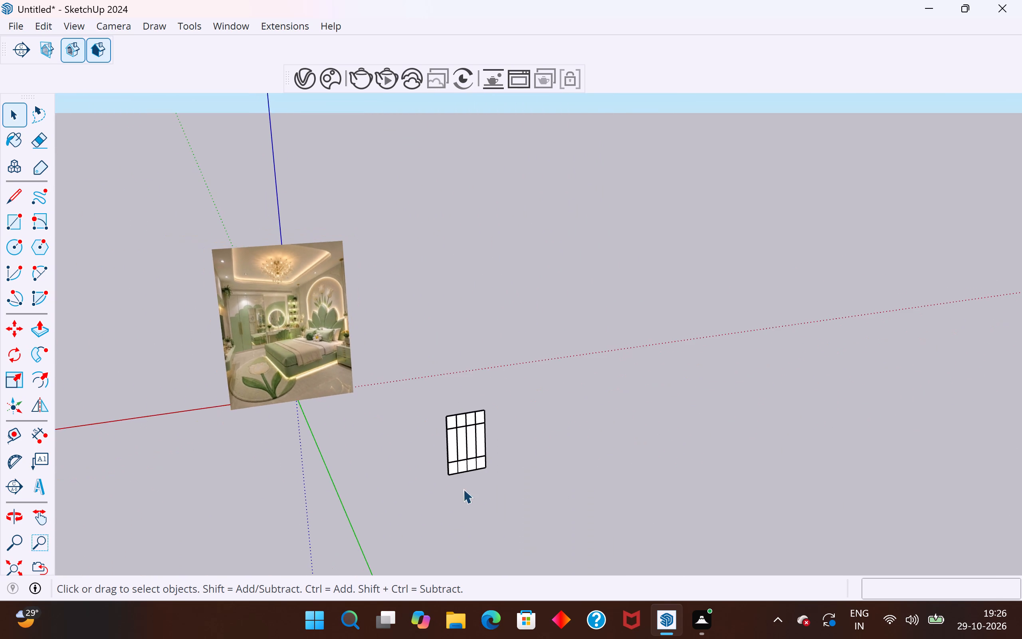
scroll(476, 486, up, 9)
scroll(737, 392, down, 3)
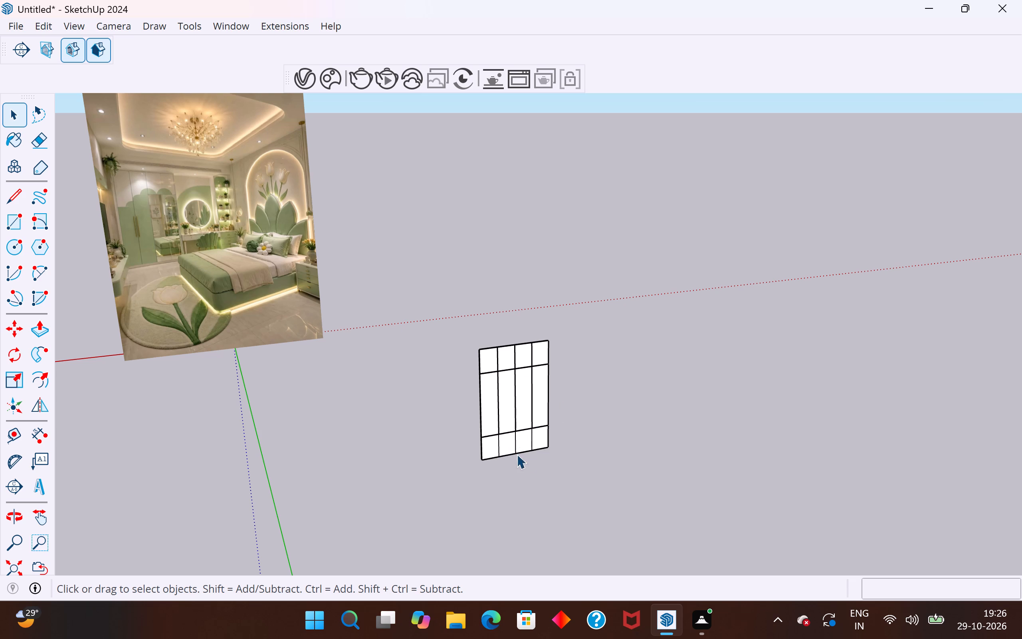
Place a horizontal guide 7' above the panel's bottom edge with the Tape Measure.
scroll(535, 446, up, 10)
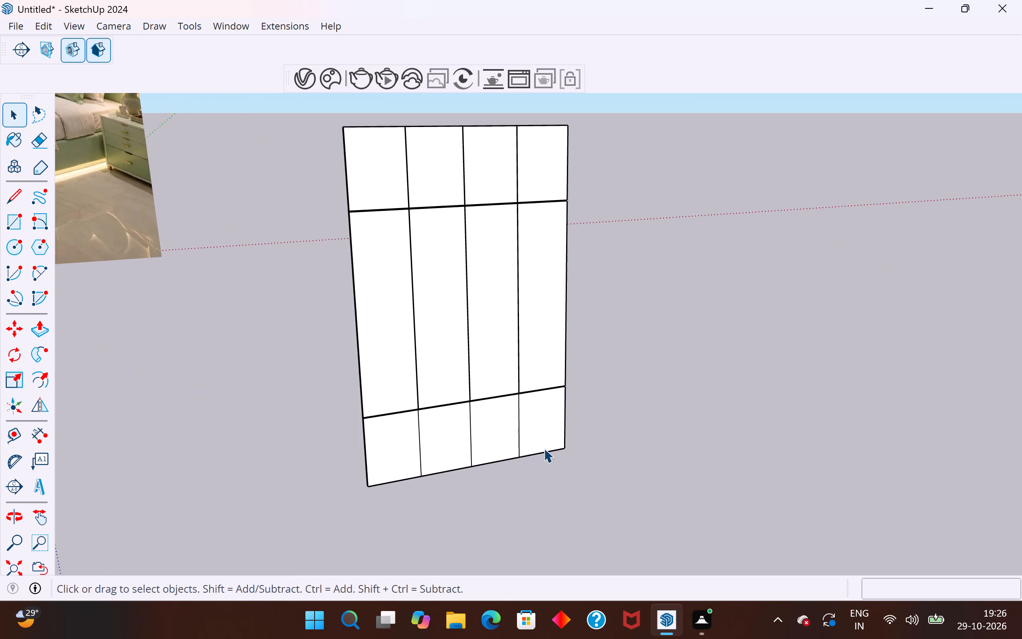
middle_drag(544, 448, 600, 448)
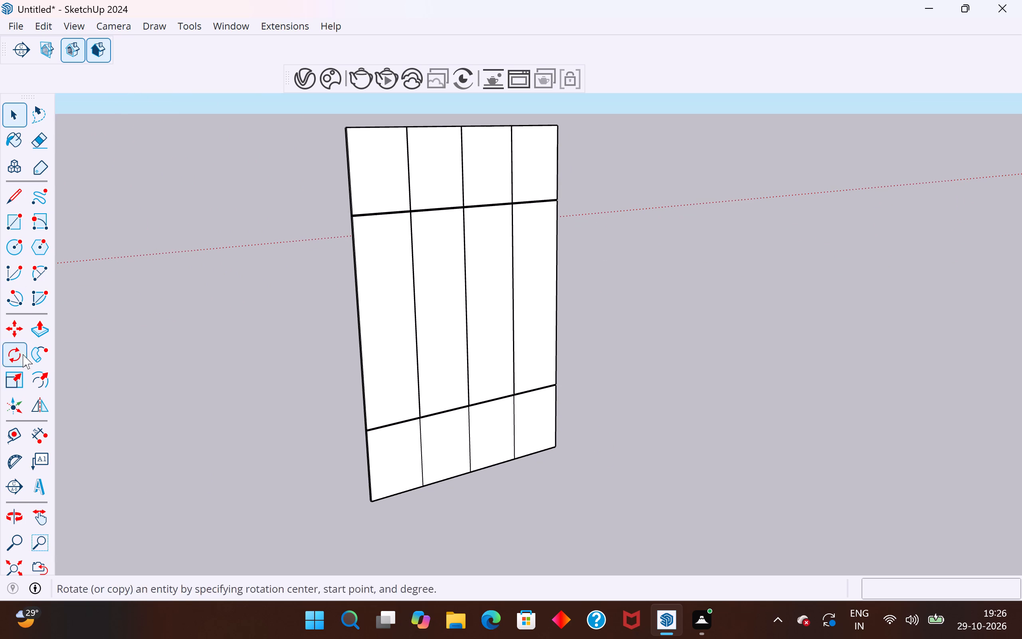
click(19, 440)
scroll(505, 471, up, 5)
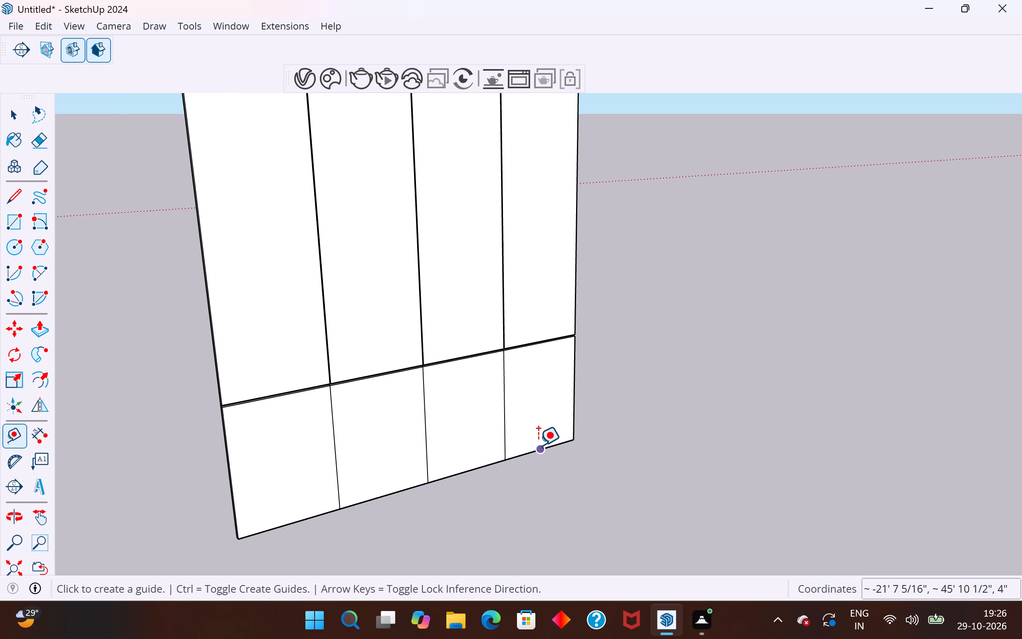
click(538, 446)
text(7')
key(Return)
scroll(535, 224, down, 5)
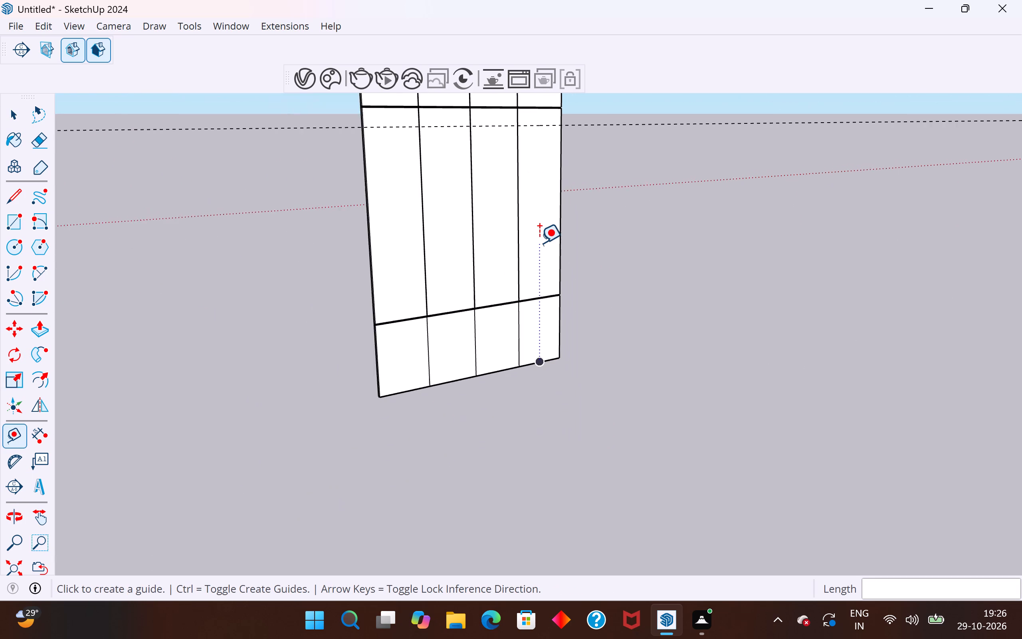
scroll(539, 243, down, 6)
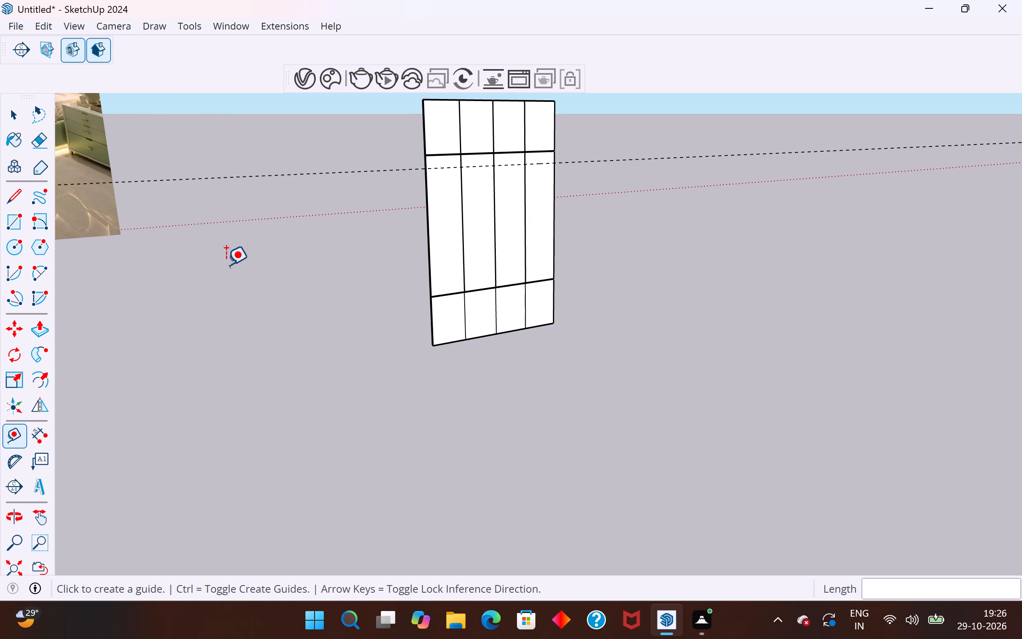
click(15, 118)
Draw a line along the 7' guide from the panel's centre vertical groove to its right-hand edge.
scroll(313, 312, down, 6)
middle_drag(325, 312, 335, 312)
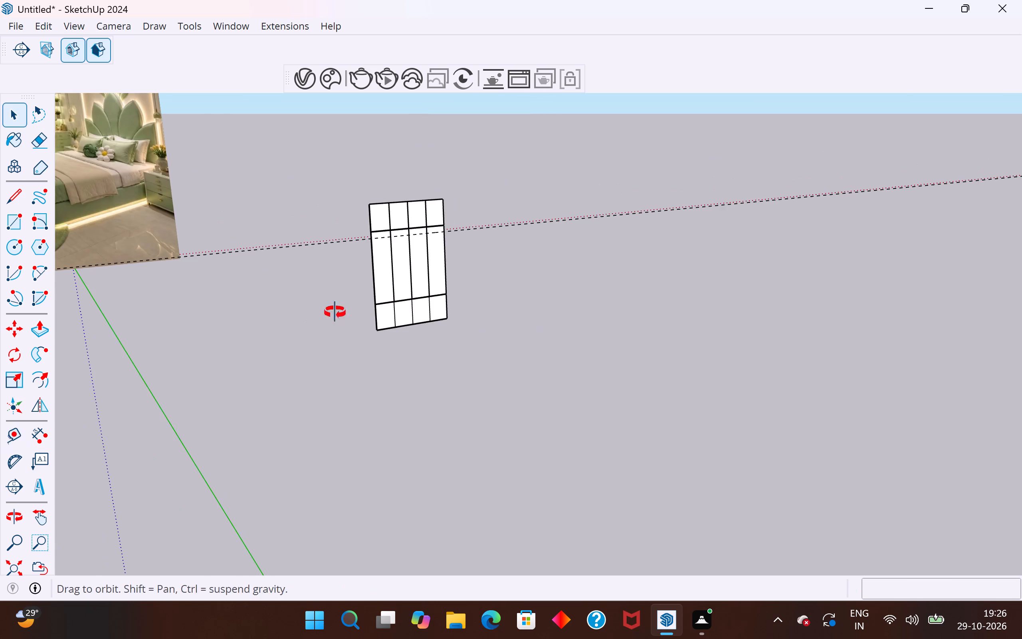
middle_drag(335, 312, 424, 304)
scroll(645, 268, down, 6)
scroll(632, 319, down, 2)
middle_drag(492, 367, 398, 375)
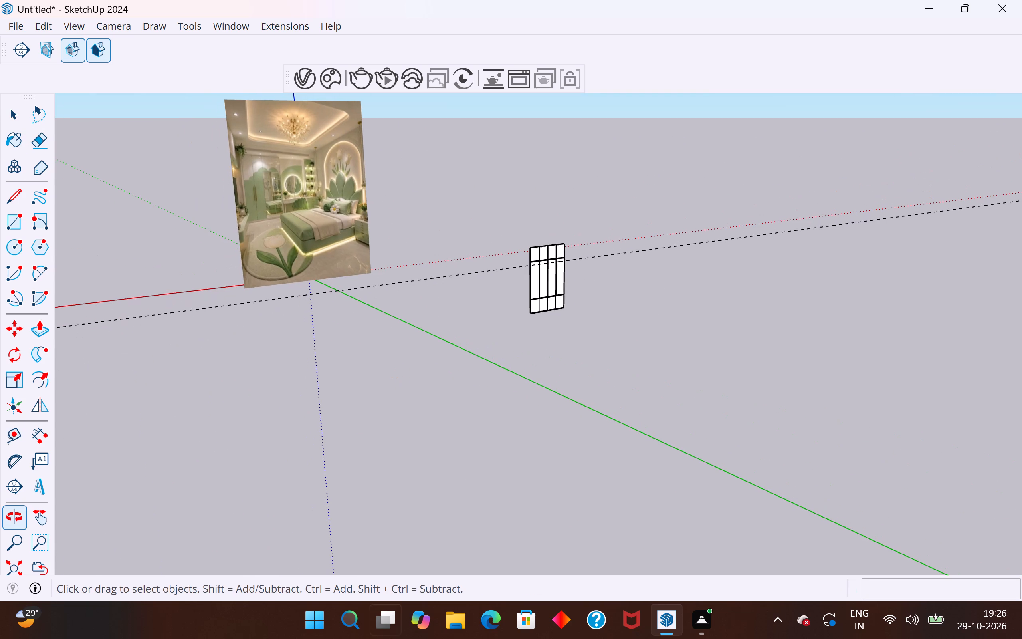
scroll(561, 248, up, 5)
scroll(599, 286, down, 5)
middle_drag(592, 311, 549, 327)
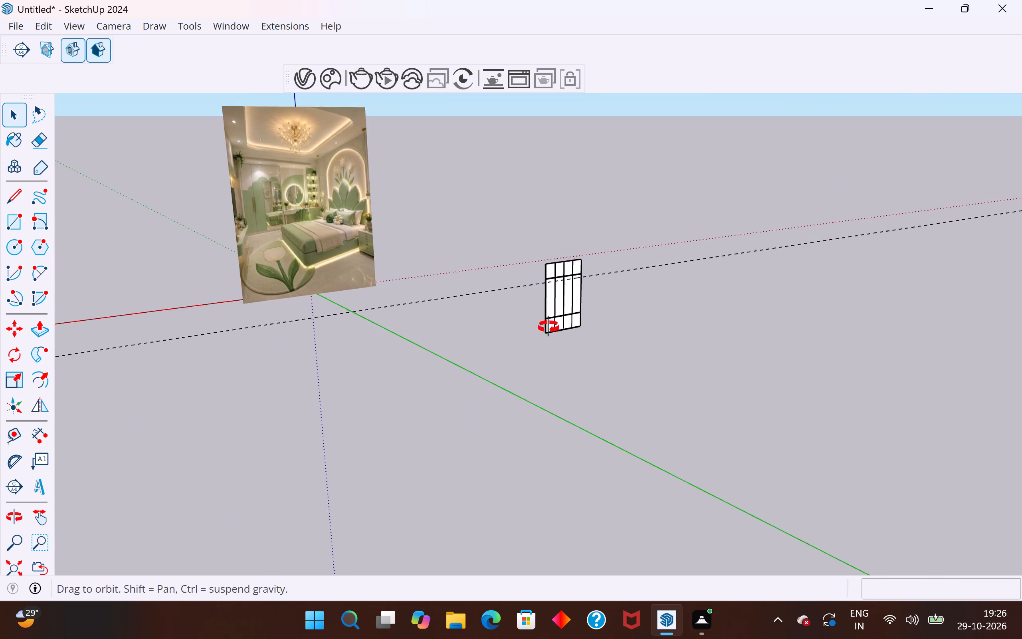
middle_drag(549, 327, 525, 329)
scroll(487, 306, up, 5)
middle_drag(532, 307, 443, 291)
scroll(553, 292, up, 3)
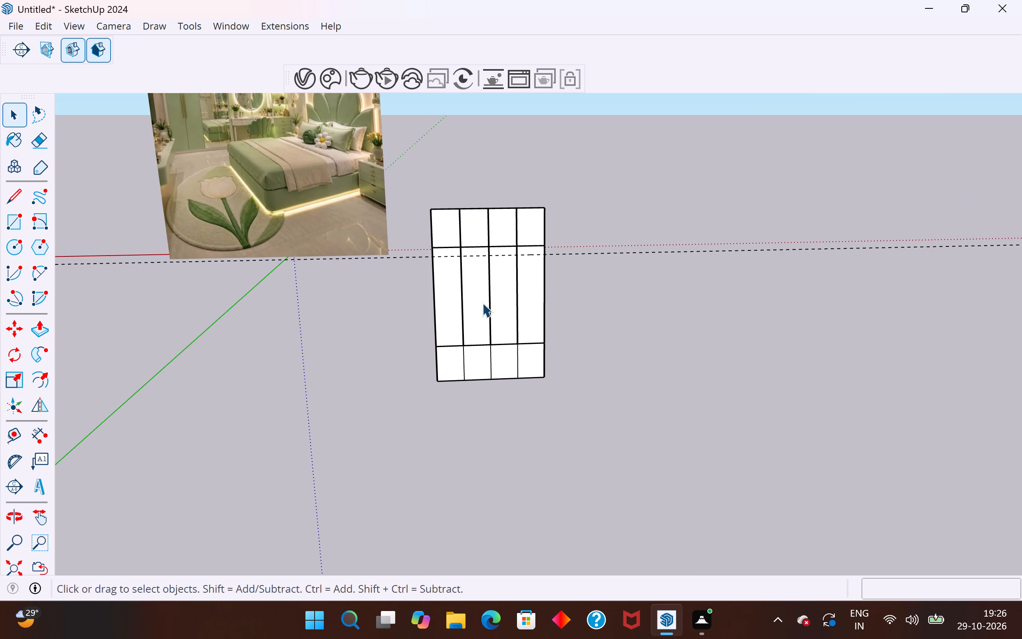
click(12, 205)
scroll(488, 243, up, 14)
scroll(471, 255, up, 9)
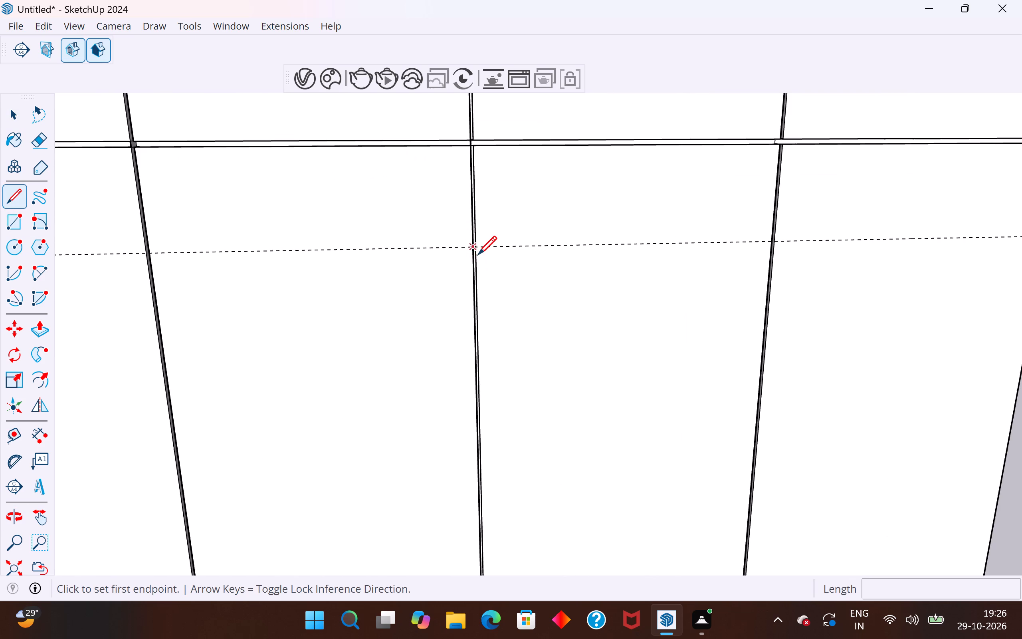
click(477, 248)
scroll(477, 248, down, 5)
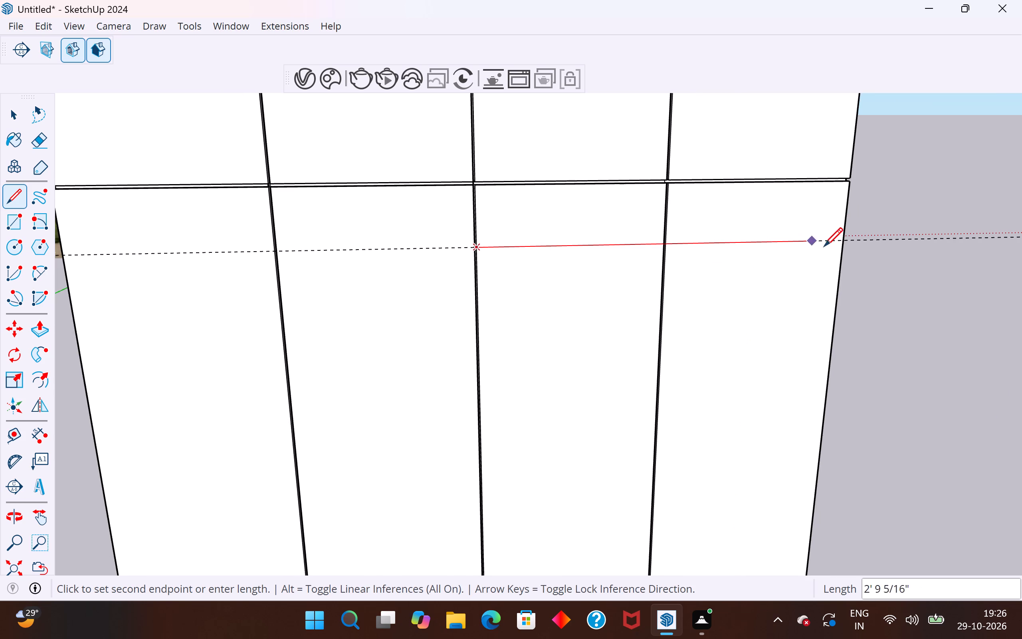
click(844, 242)
click(14, 113)
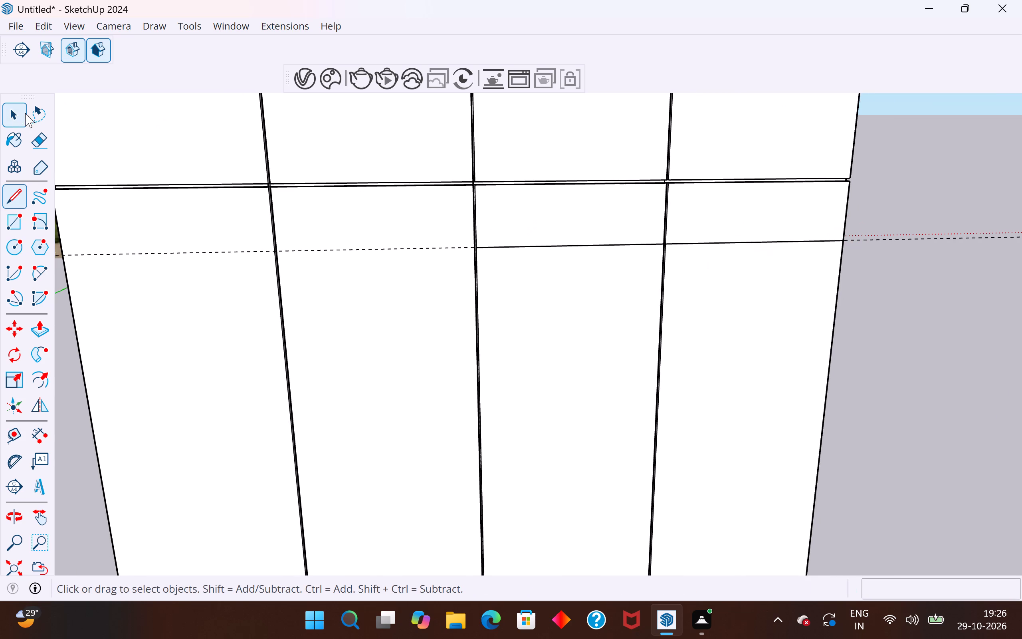
click(935, 297)
Draw a rectangle about 5' 5" tall across the front of the third vertical groove, between the two horizontal grooves.
scroll(634, 222, down, 6)
scroll(645, 242, up, 4)
middle_drag(665, 238, 575, 240)
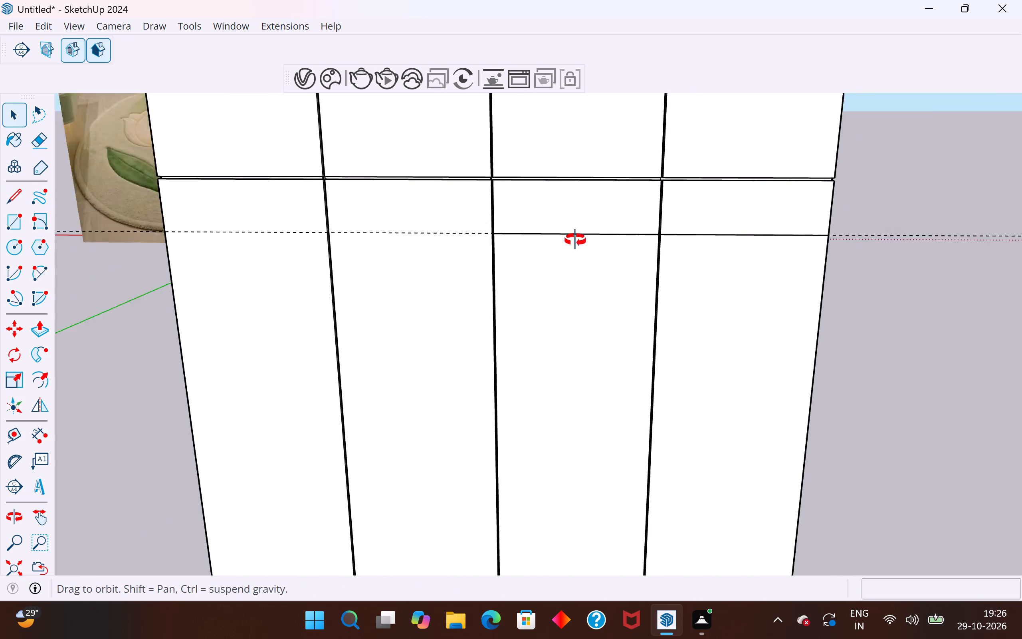
middle_drag(575, 240, 511, 277)
scroll(677, 218, up, 5)
scroll(667, 178, down, 4)
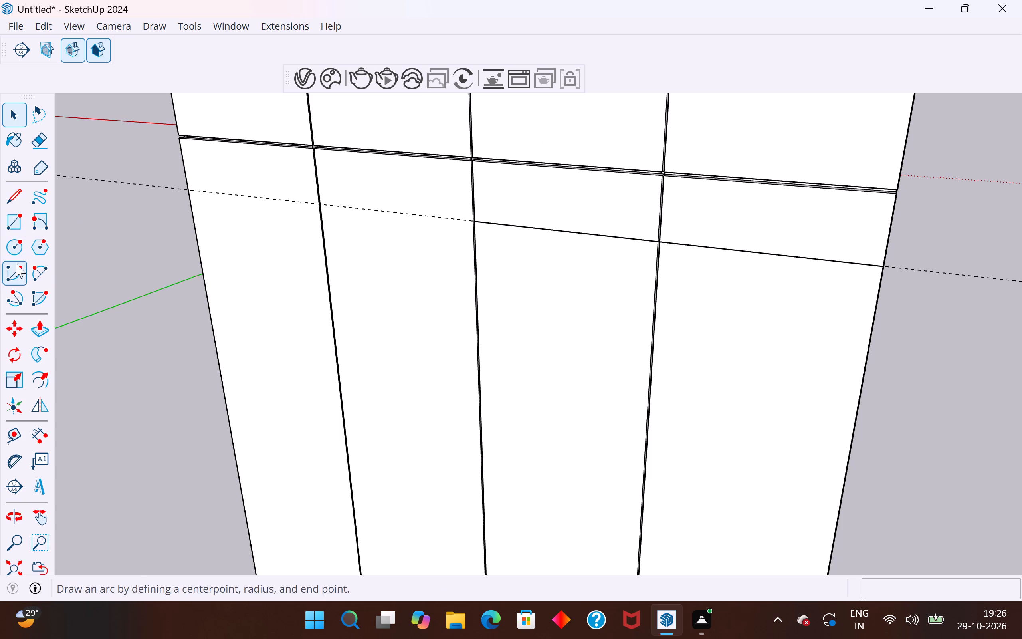
click(15, 225)
scroll(665, 197, up, 9)
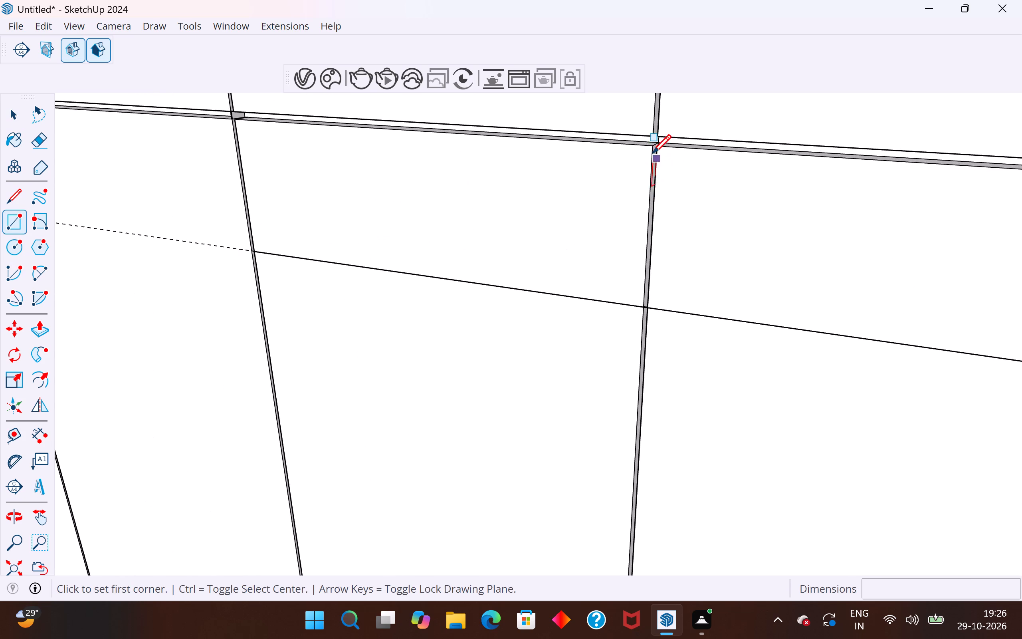
click(650, 145)
scroll(650, 145, down, 20)
scroll(650, 145, down, 2)
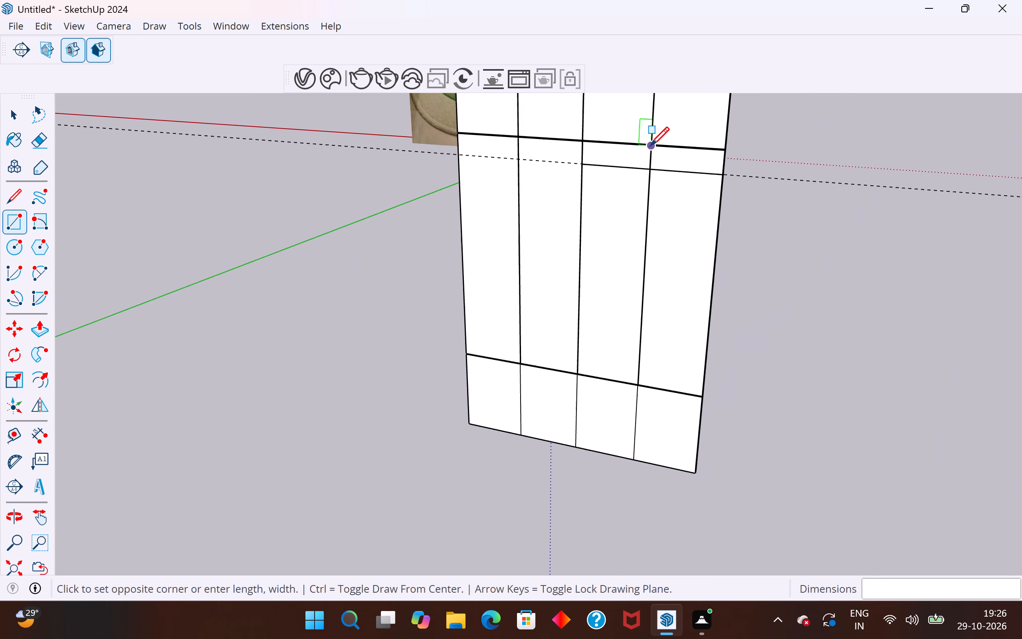
scroll(650, 145, down, 1)
scroll(659, 362, up, 20)
scroll(659, 362, up, 2)
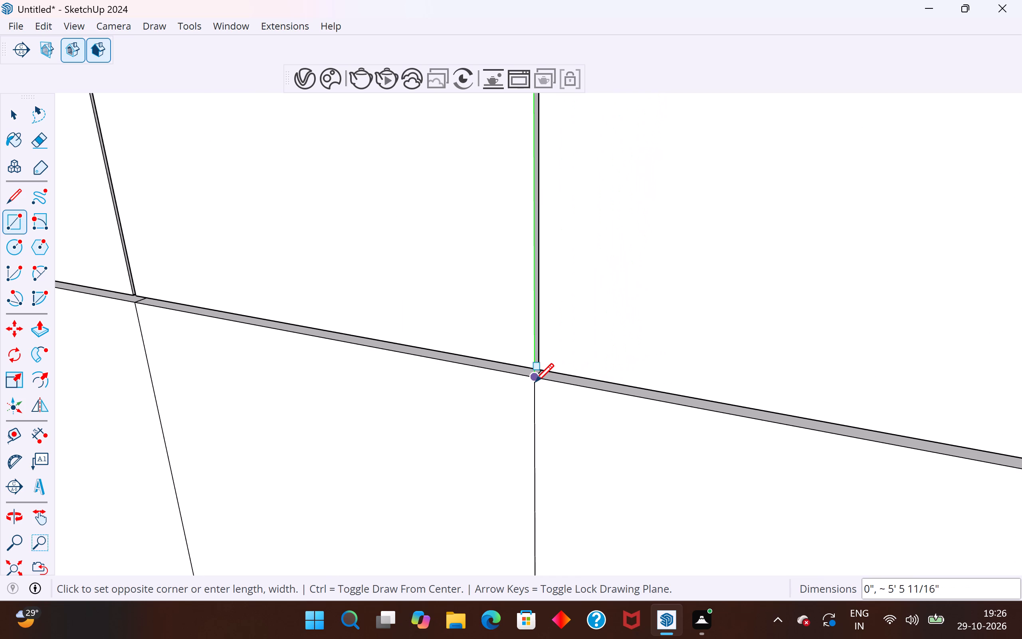
scroll(540, 371, up, 11)
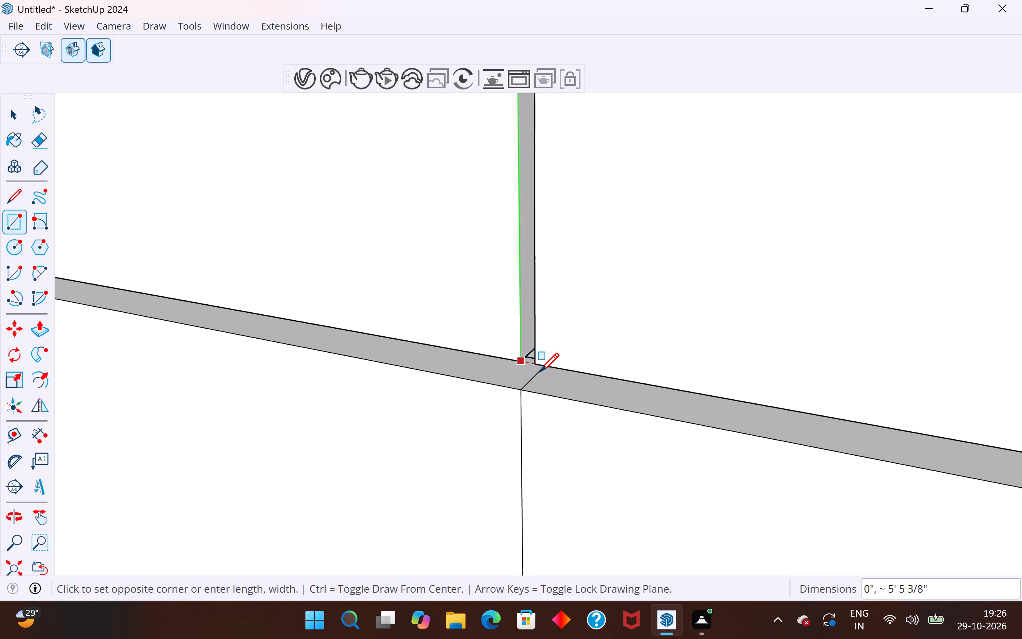
click(540, 361)
click(17, 118)
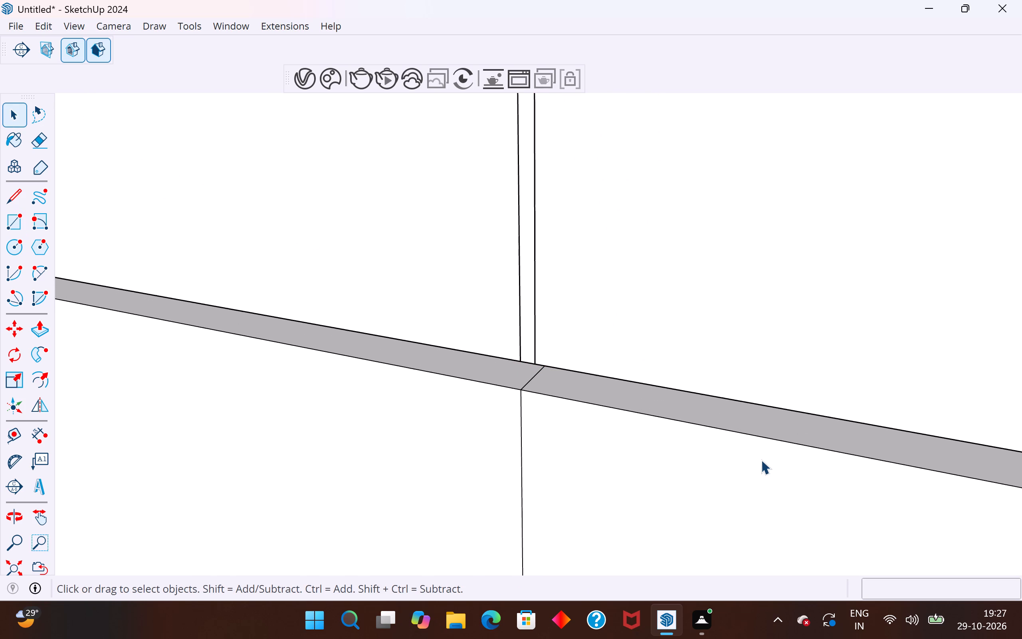
Draw a rectangle about 2' 11 13/16" by 5/16" across the upper horizontal groove, from the centre vertical groove to the panel's right-hand edge.
scroll(761, 460, down, 20)
scroll(695, 460, down, 12)
middle_drag(676, 469, 786, 518)
scroll(611, 435, down, 6)
scroll(640, 252, up, 7)
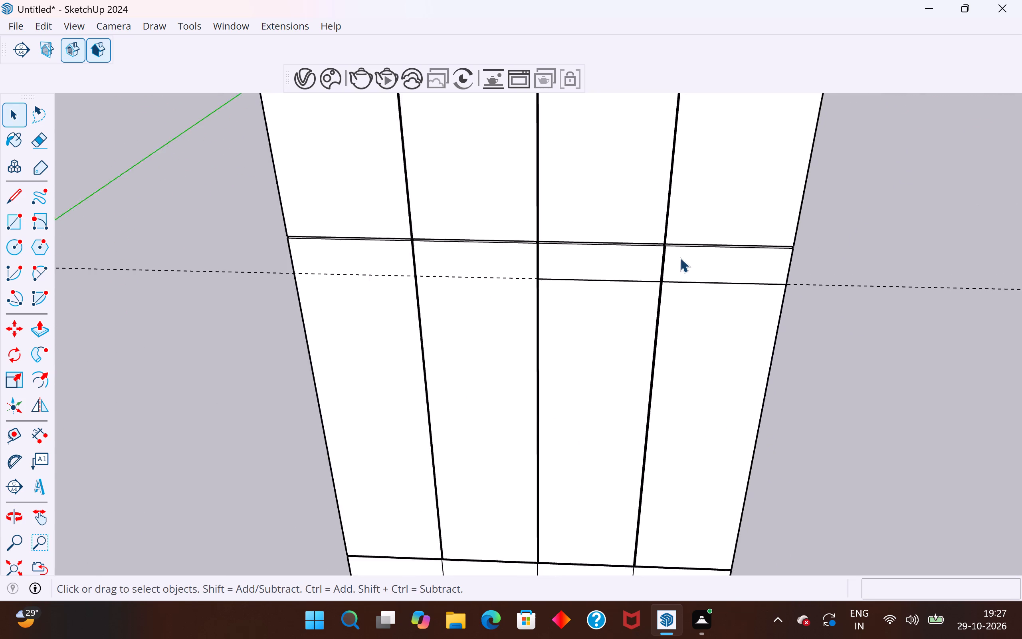
scroll(680, 258, up, 1)
scroll(635, 285, up, 1)
middle_drag(635, 285, 665, 255)
scroll(675, 243, up, 3)
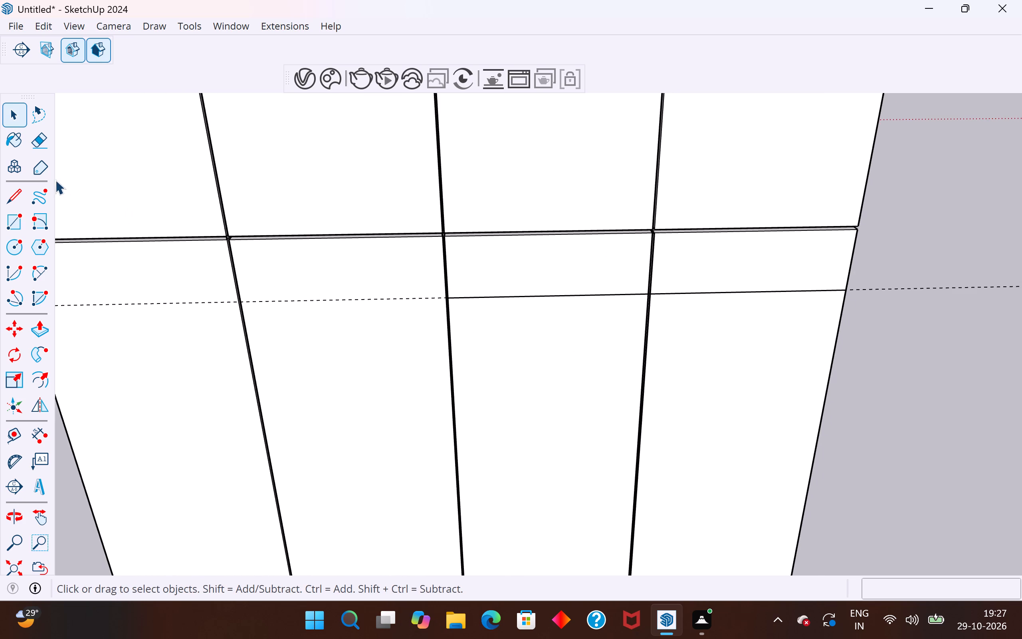
click(16, 226)
scroll(439, 236, up, 5)
click(448, 232)
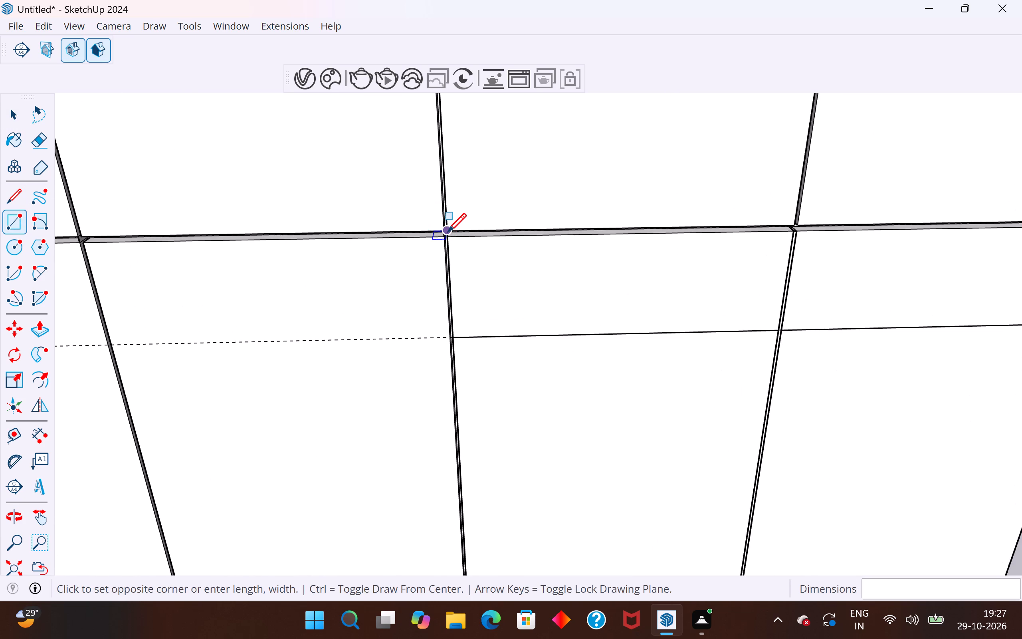
scroll(448, 232, down, 5)
scroll(866, 232, down, 1)
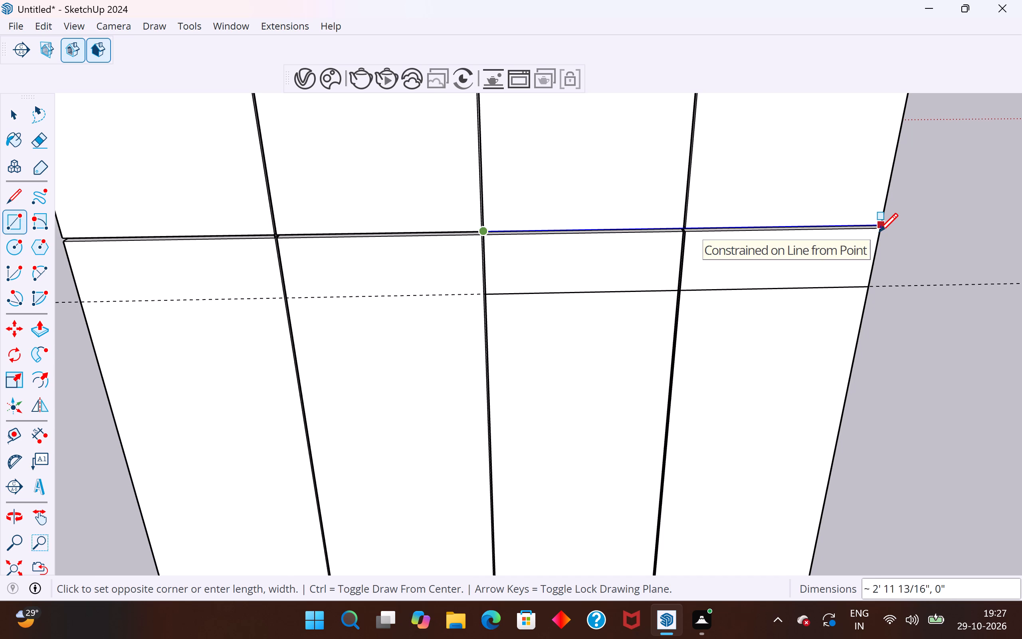
click(879, 232)
click(883, 238)
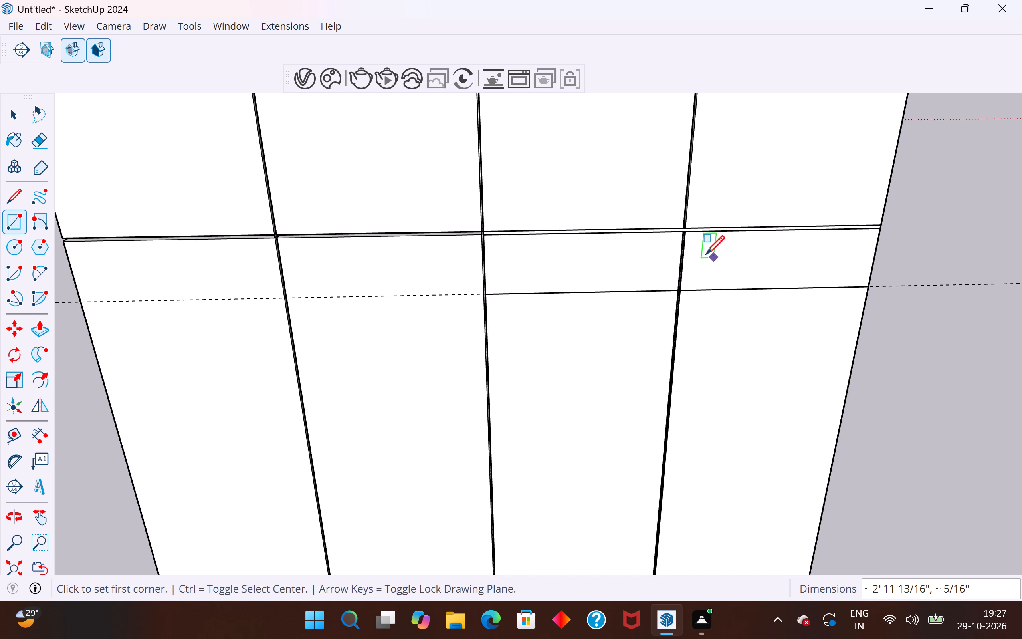
scroll(687, 280, up, 13)
scroll(648, 357, down, 3)
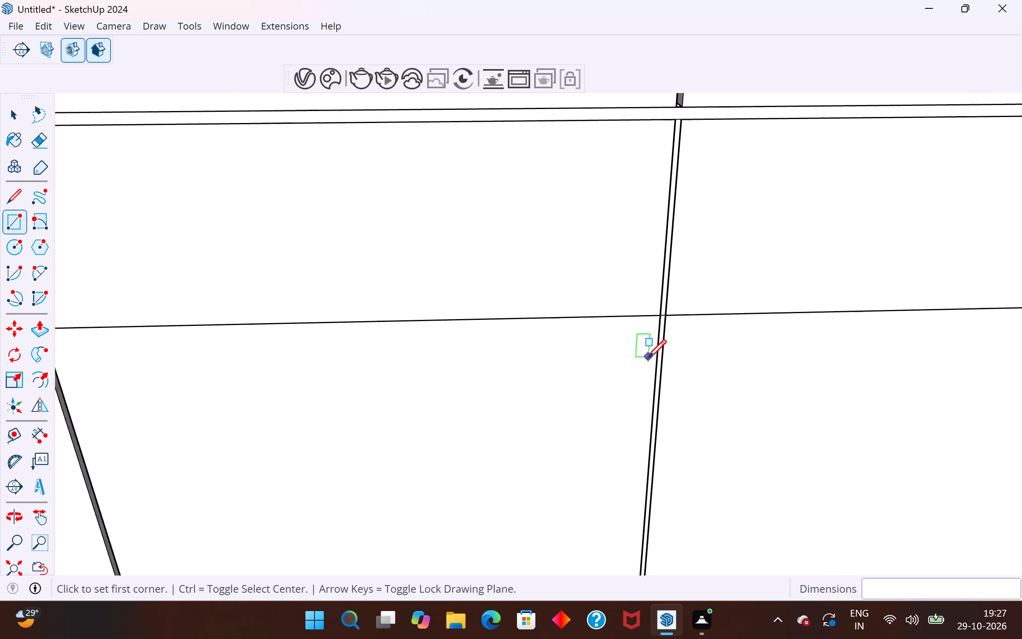
scroll(648, 358, down, 7)
click(14, 114)
scroll(519, 222, down, 10)
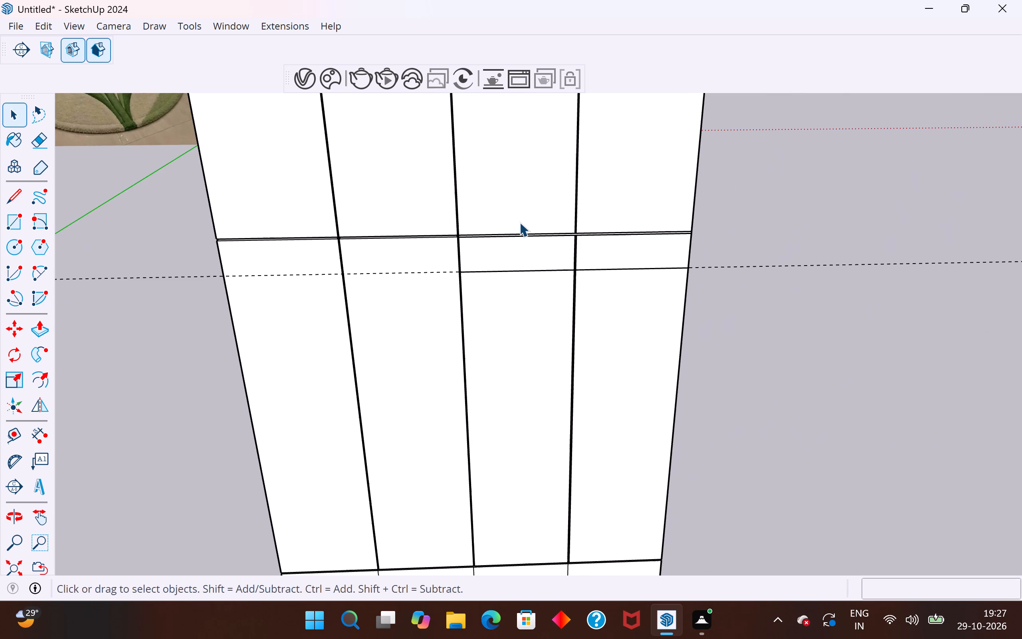
click(803, 346)
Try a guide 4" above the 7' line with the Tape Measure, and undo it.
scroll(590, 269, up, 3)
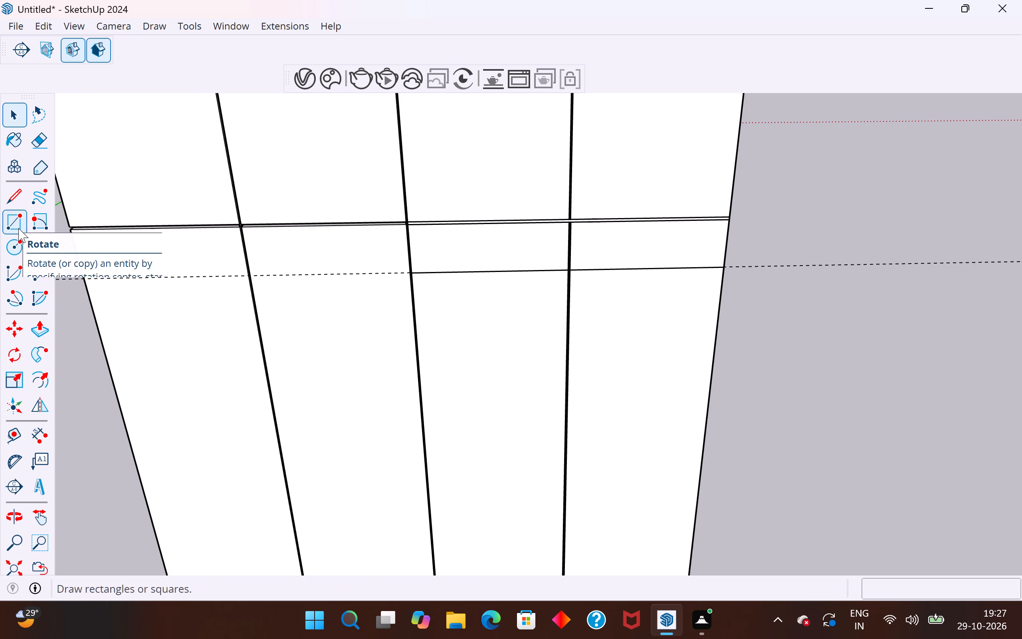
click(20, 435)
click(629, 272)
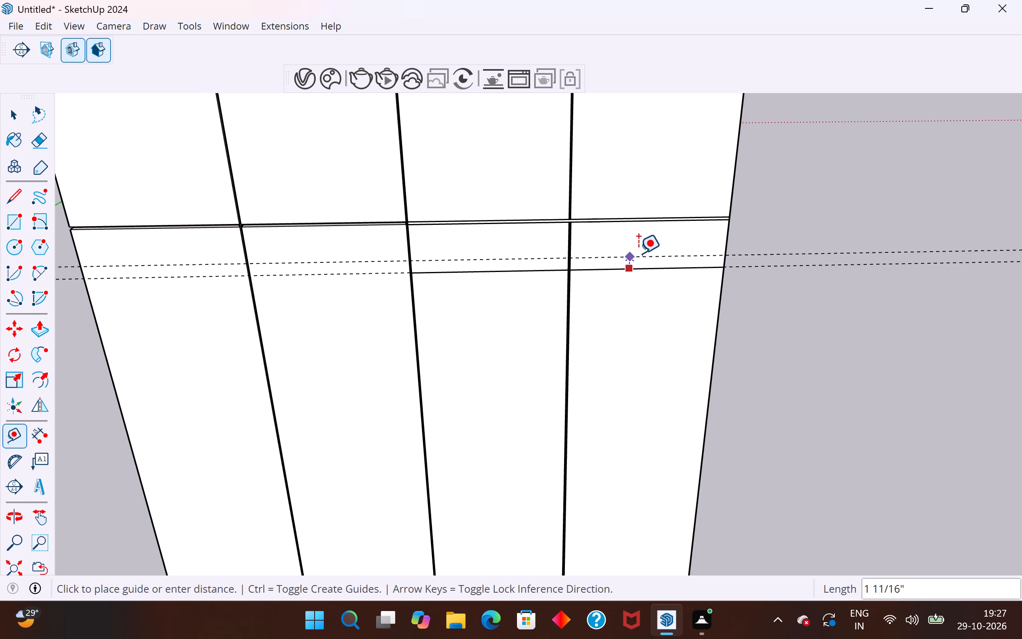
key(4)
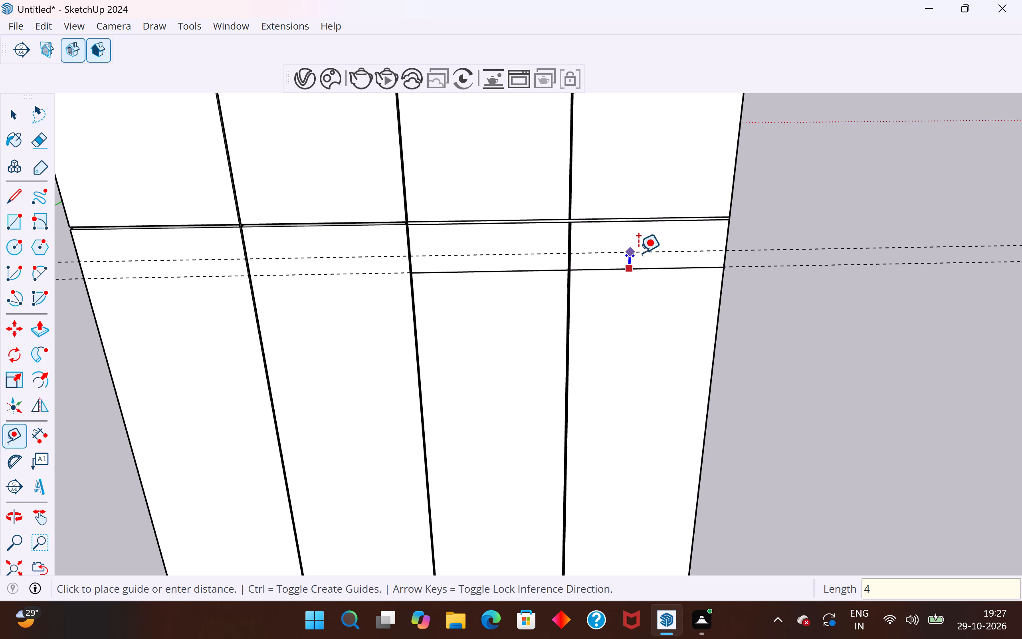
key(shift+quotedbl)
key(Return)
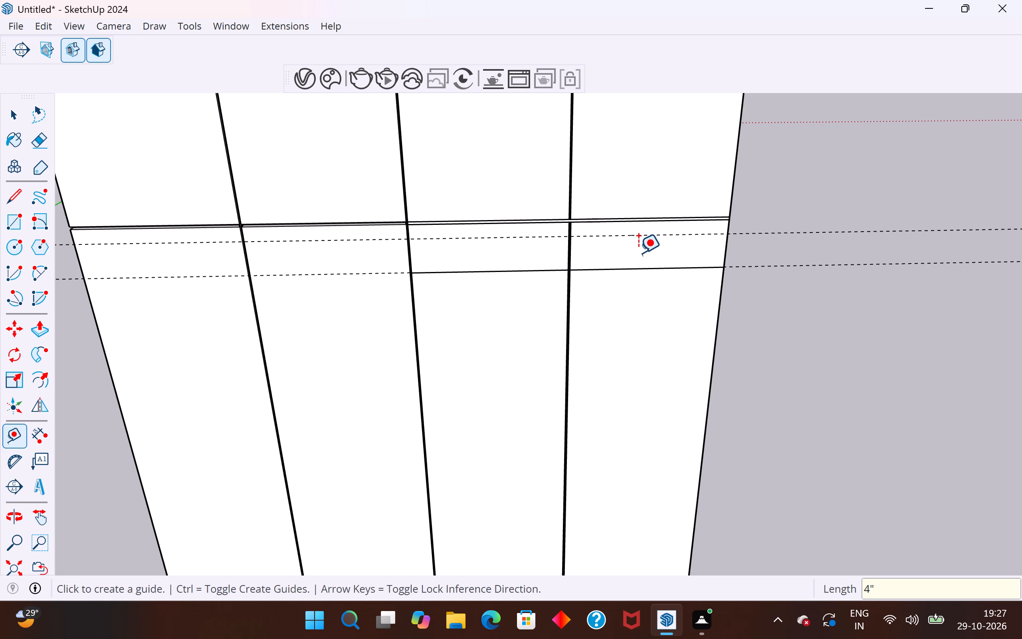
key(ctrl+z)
Place a guide 4 mm above the 7' line with the Tape Measure.
scroll(648, 259, up, 5)
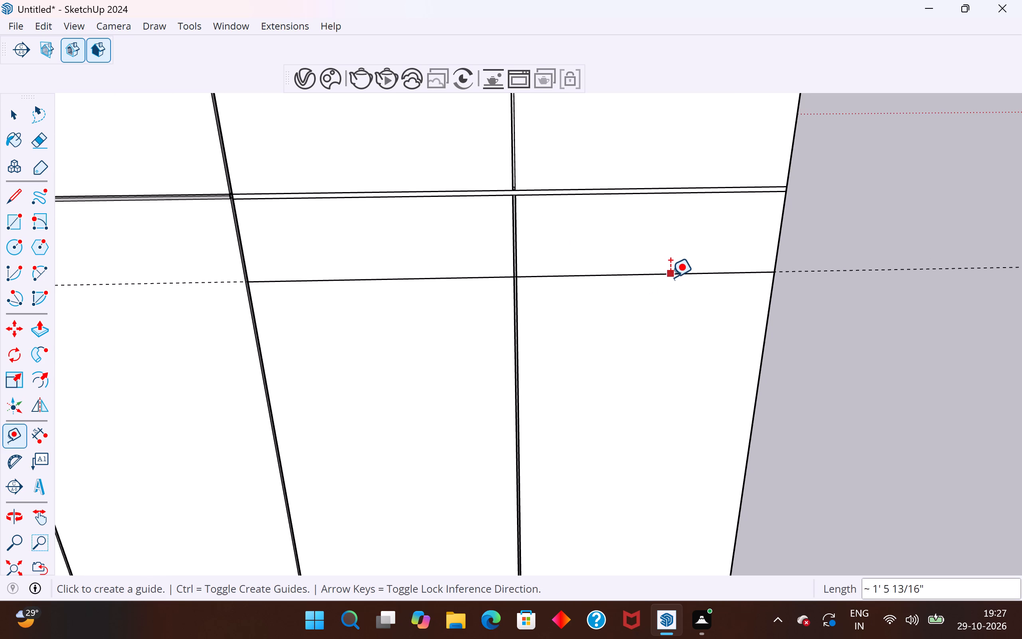
click(670, 277)
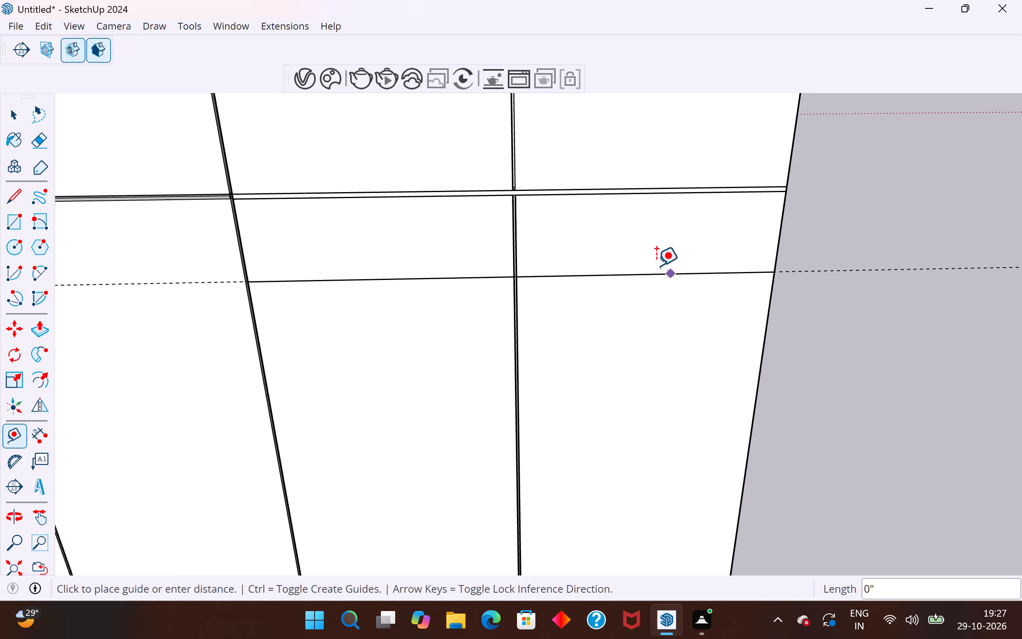
text(4mm)
key(Return)
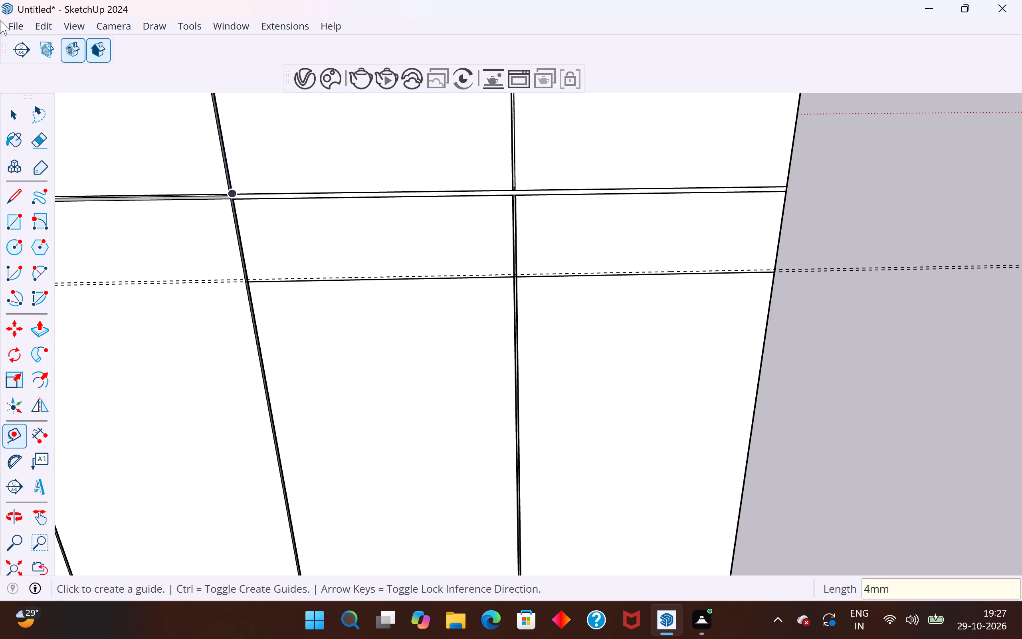
click(8, 118)
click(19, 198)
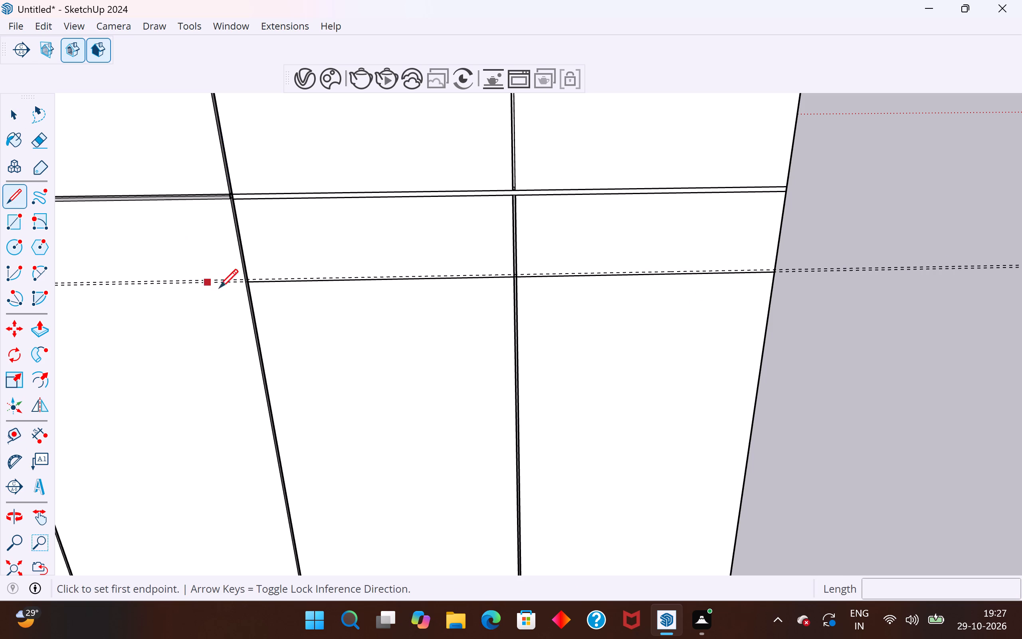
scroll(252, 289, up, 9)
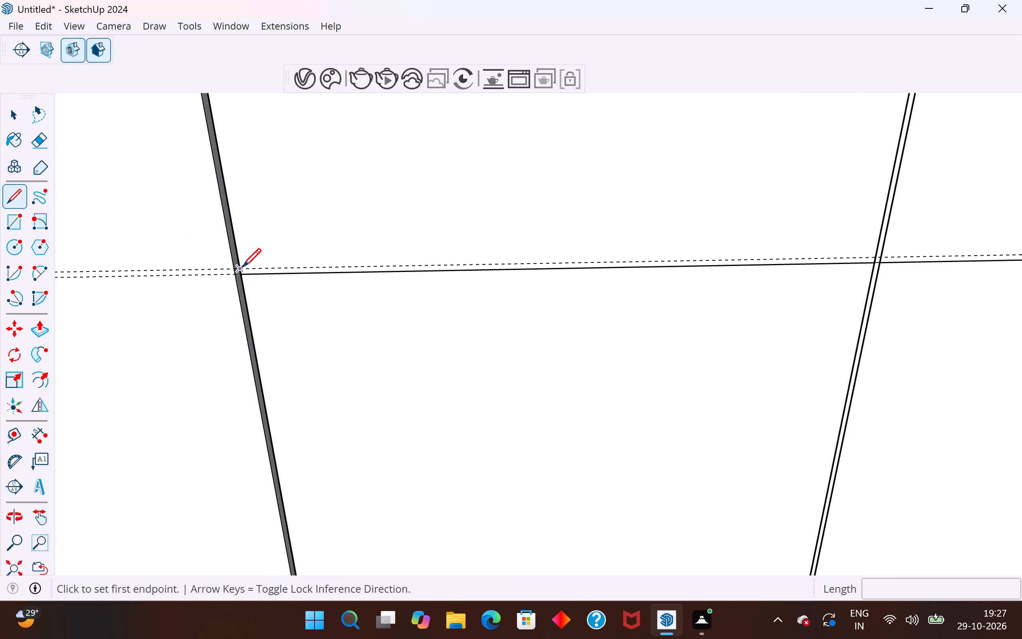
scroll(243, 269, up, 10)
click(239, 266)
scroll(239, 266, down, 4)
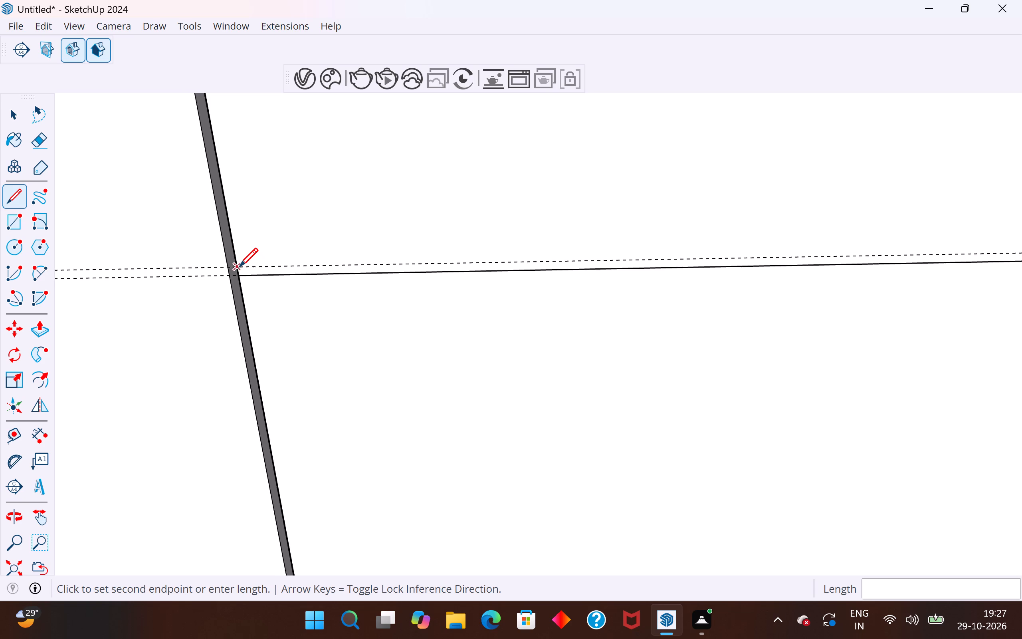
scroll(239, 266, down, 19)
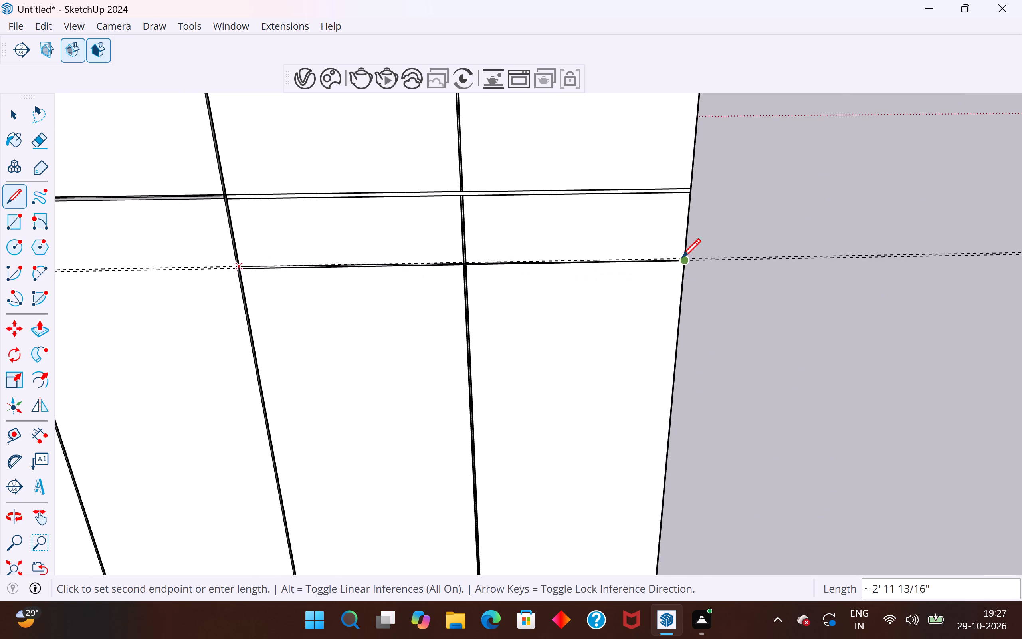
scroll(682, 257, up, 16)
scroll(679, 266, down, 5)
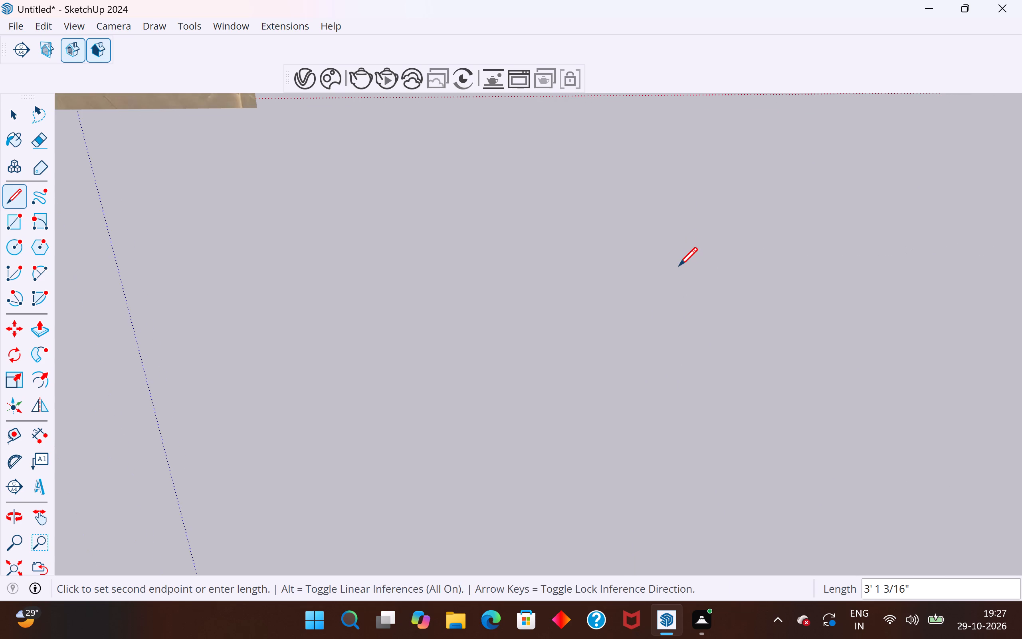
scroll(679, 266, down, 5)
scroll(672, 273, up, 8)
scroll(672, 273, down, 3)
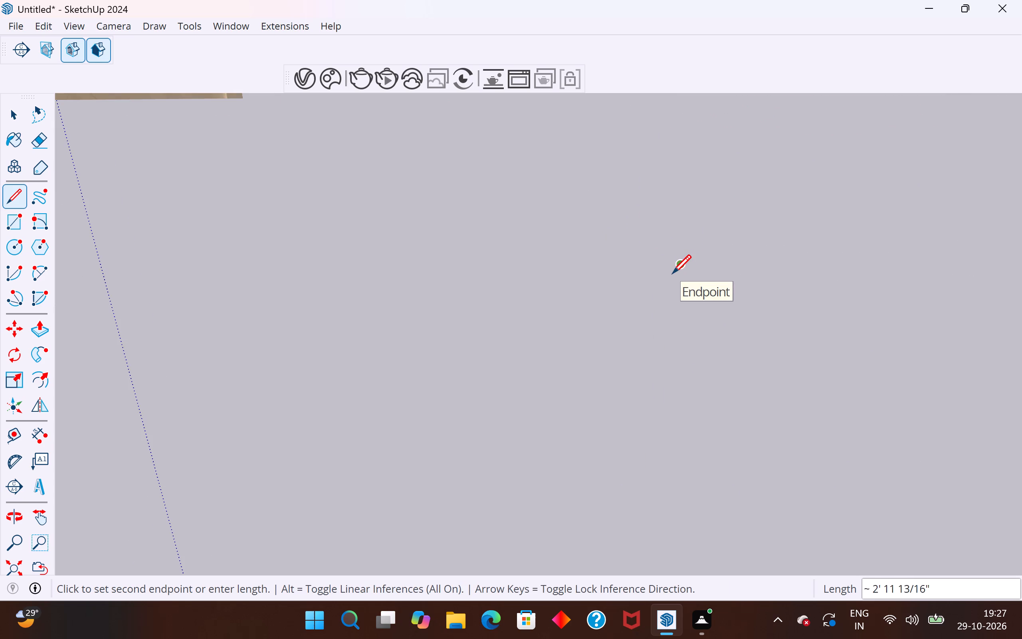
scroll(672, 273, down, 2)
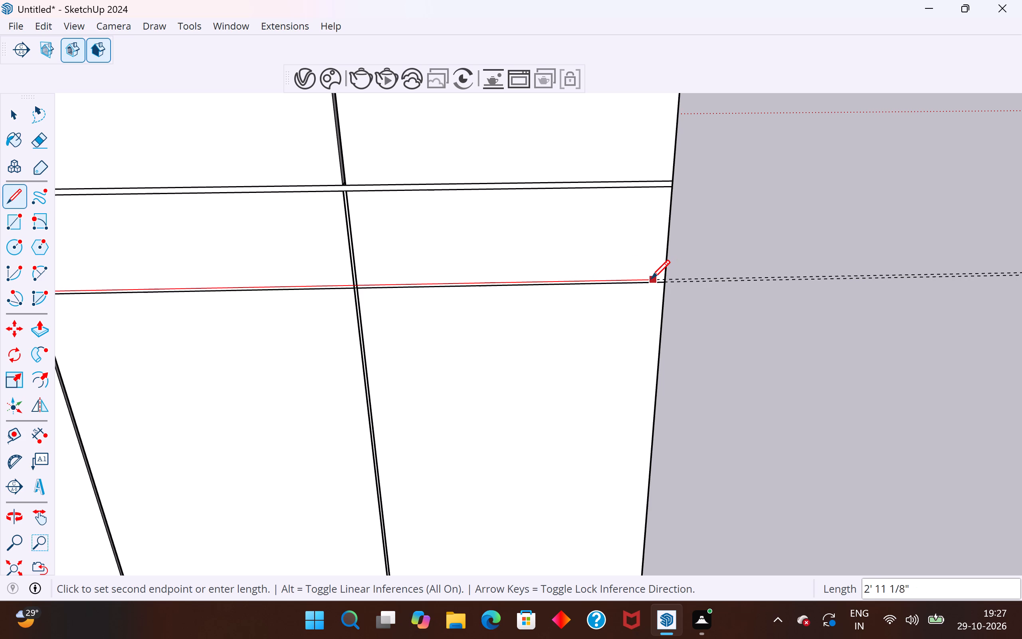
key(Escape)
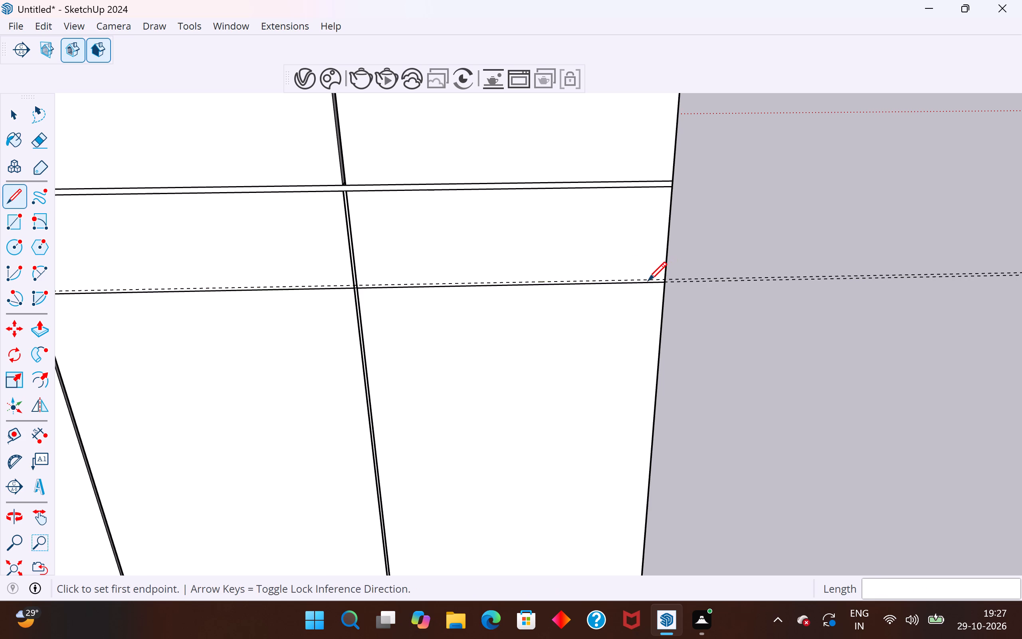
Draw a line about 1' 5 13/16" long on the 4 mm guide, from the third vertical groove to the panel's right-hand edge.
scroll(363, 287, up, 15)
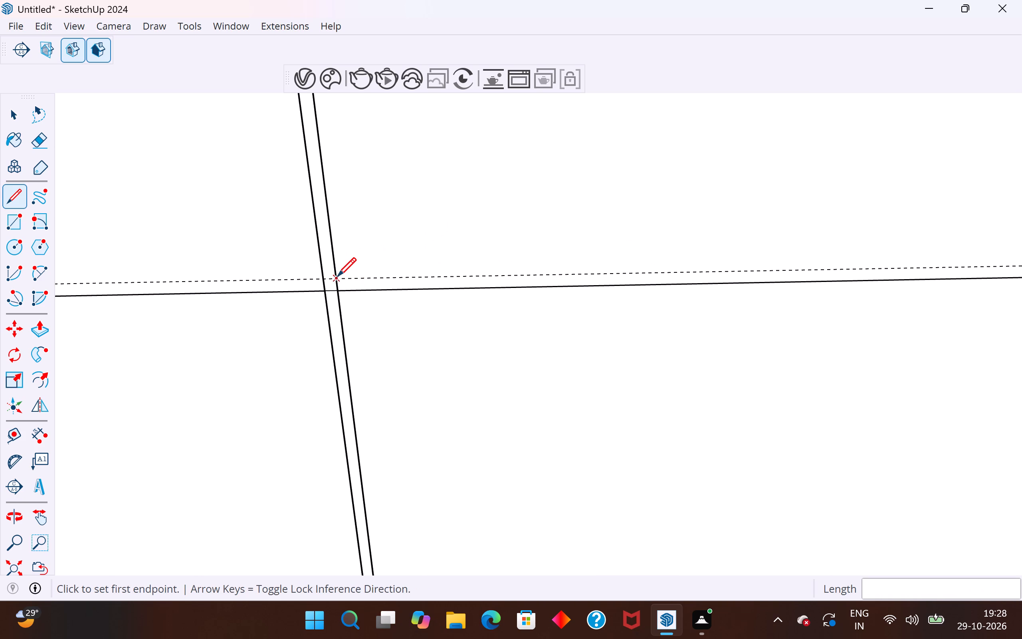
click(337, 276)
scroll(337, 276, down, 18)
scroll(608, 274, up, 5)
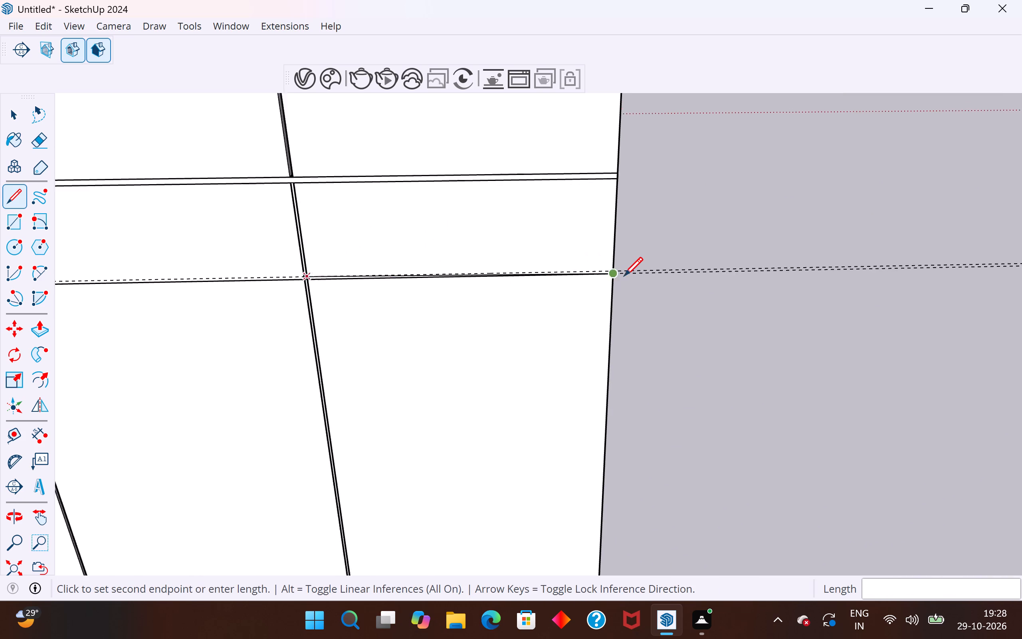
scroll(624, 276, down, 8)
scroll(624, 276, up, 5)
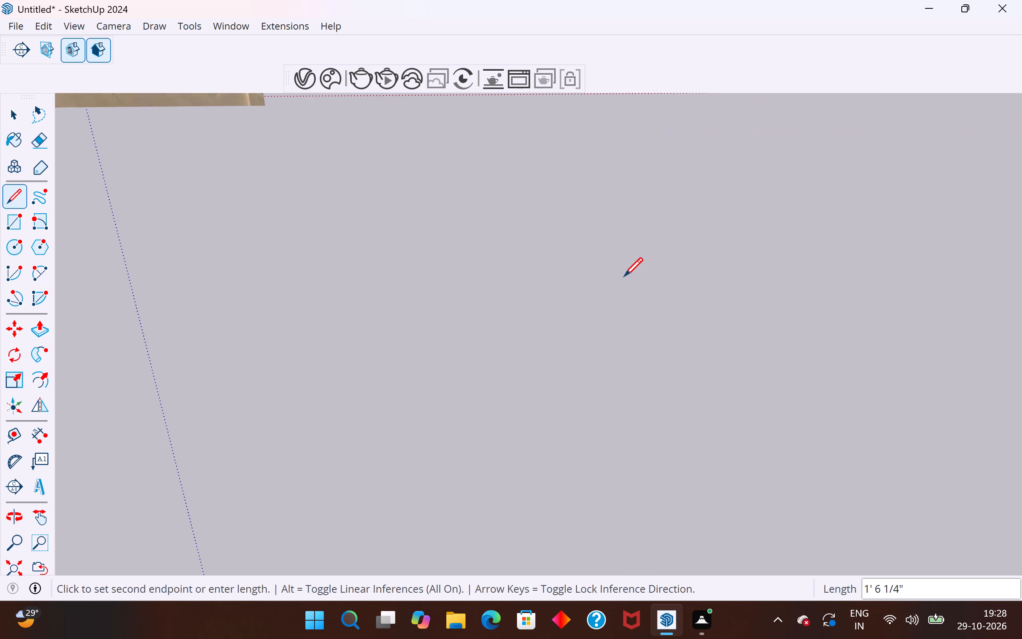
scroll(624, 276, down, 2)
scroll(601, 268, up, 5)
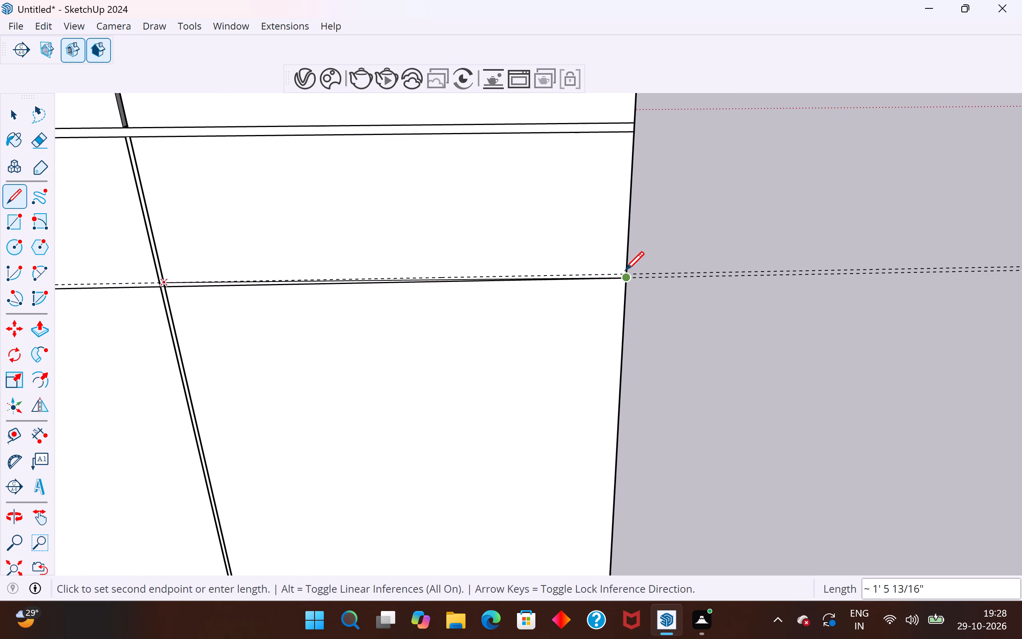
click(629, 267)
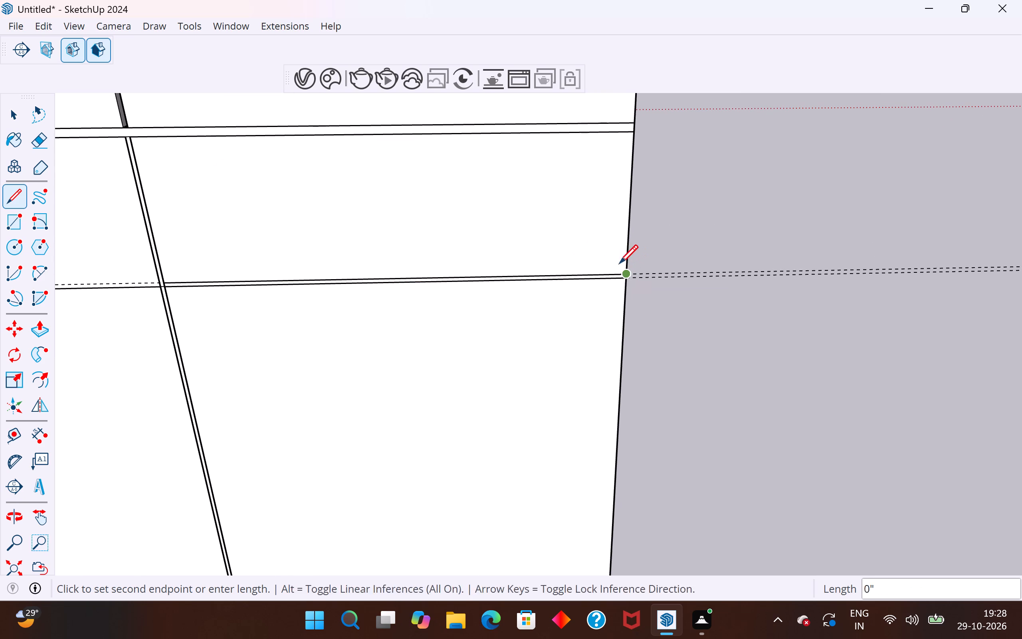
click(9, 117)
click(721, 217)
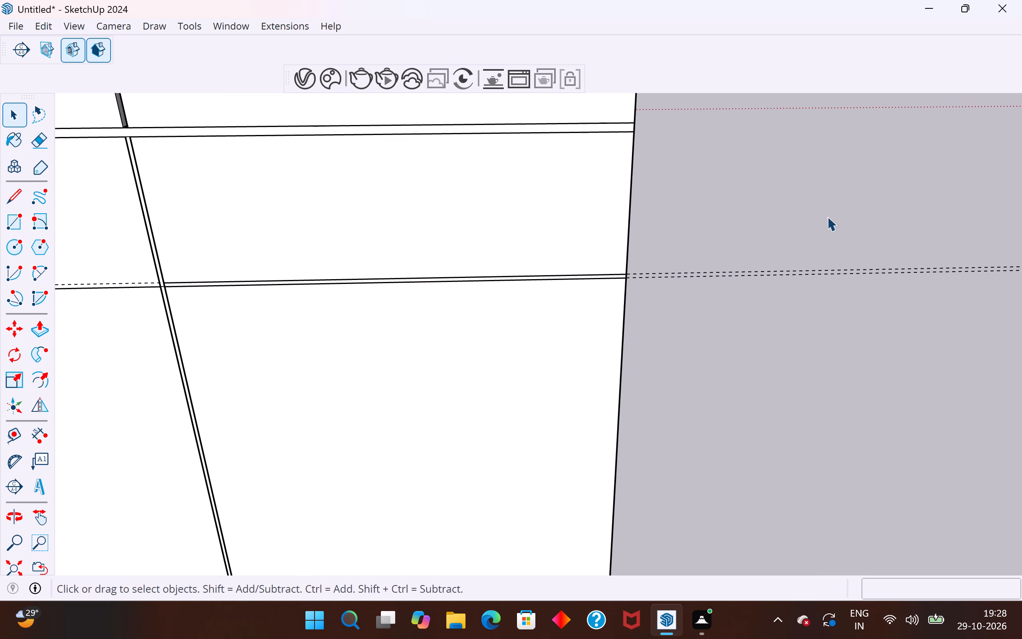
Delete the two horizontal guides at the 7' line.
scroll(829, 218, down, 4)
scroll(549, 213, up, 3)
scroll(798, 240, up, 3)
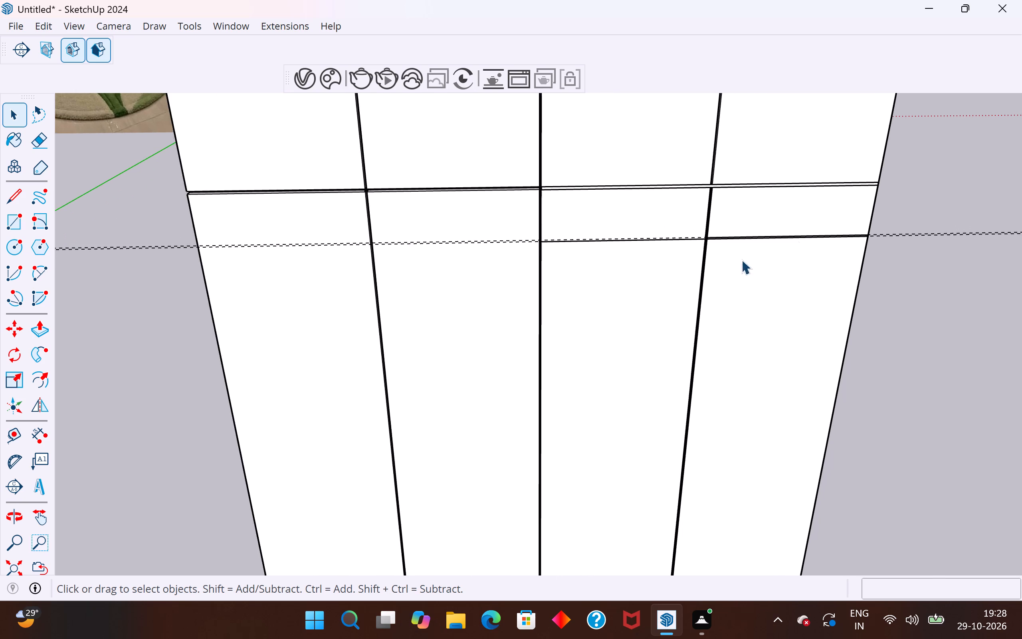
scroll(688, 273, down, 4)
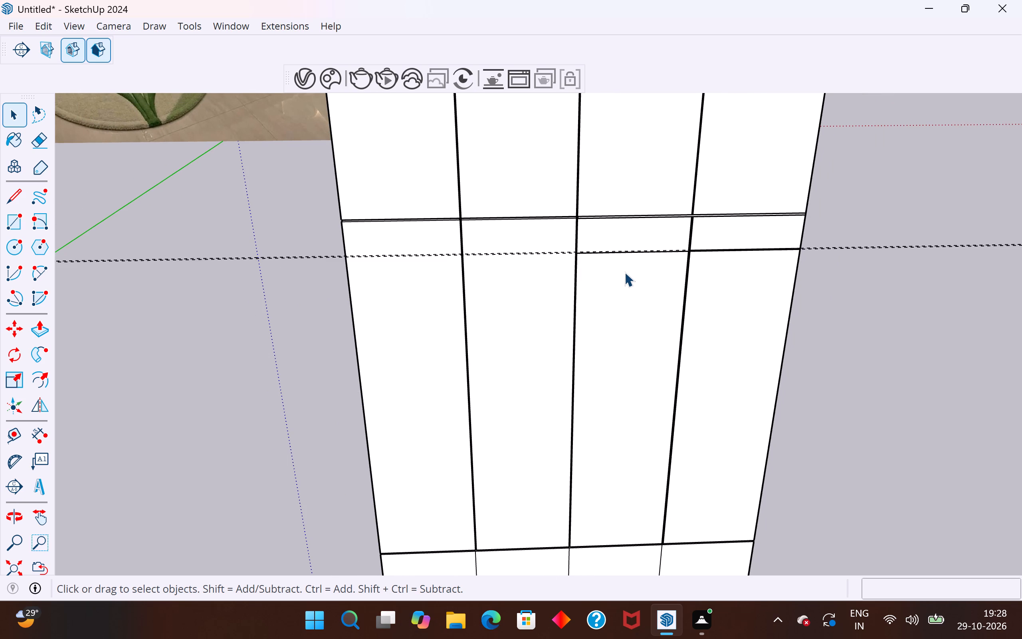
click(862, 278)
drag(915, 208, 884, 273)
key(Delete)
Draw a line about 1' 6" long just above the 7' line, from the third vertical groove to the second vertical groove.
middle_drag(816, 252, 733, 209)
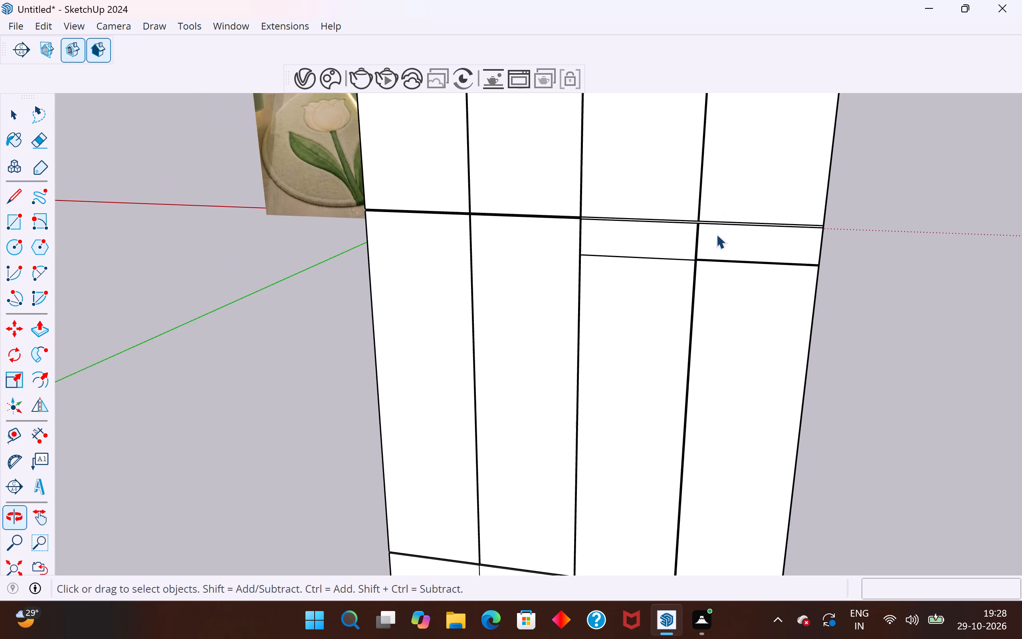
scroll(694, 262, up, 9)
middle_drag(689, 259, 831, 292)
scroll(660, 257, up, 4)
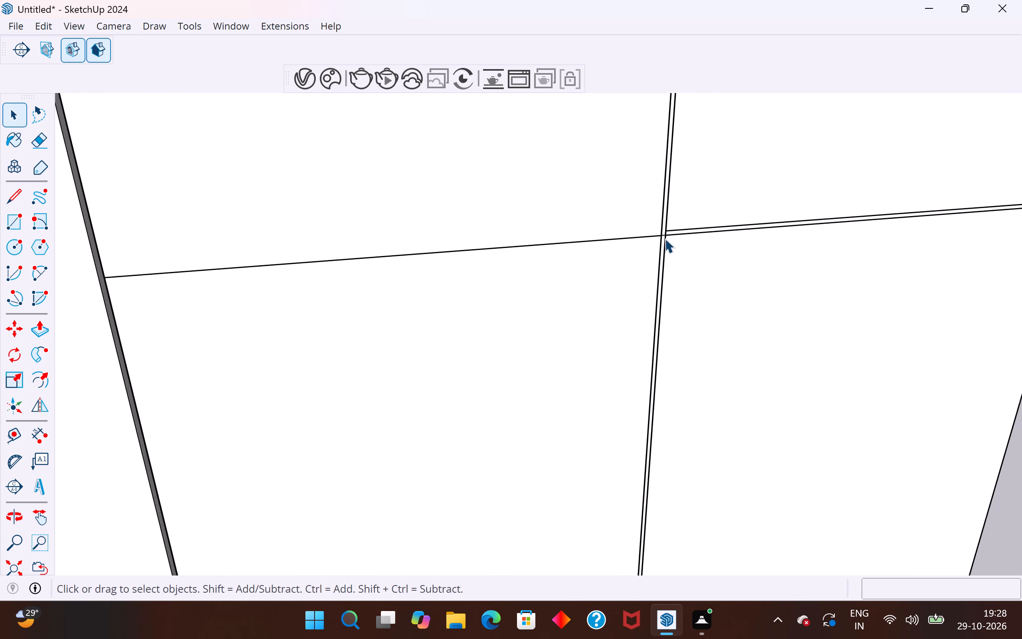
scroll(665, 238, up, 1)
click(12, 201)
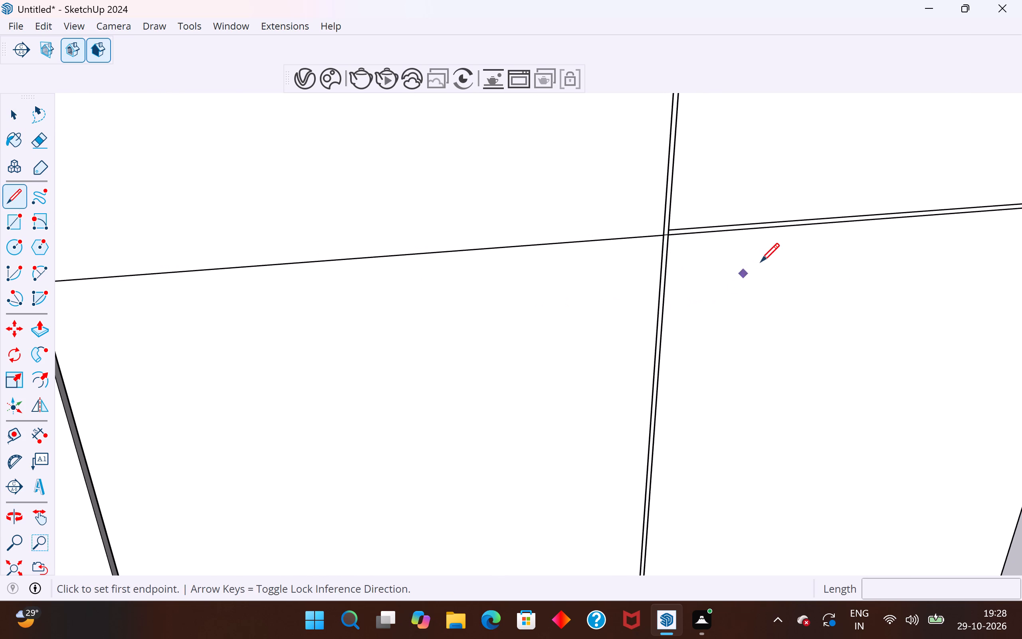
scroll(761, 262, down, 4)
scroll(704, 251, up, 3)
scroll(753, 241, down, 3)
scroll(708, 235, up, 2)
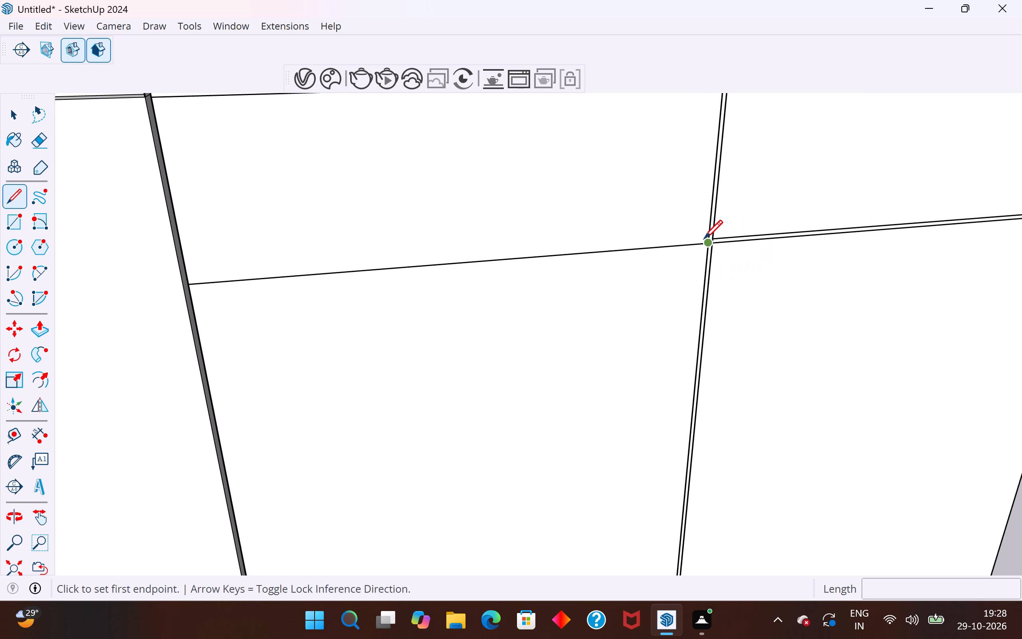
scroll(712, 239, up, 5)
click(718, 237)
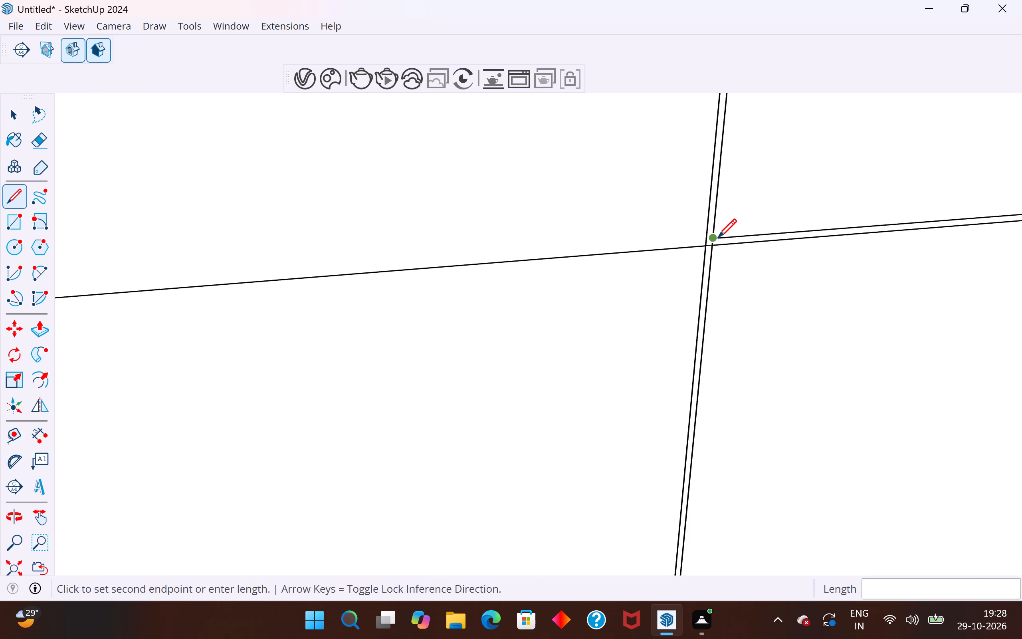
scroll(718, 237, down, 9)
scroll(351, 261, up, 3)
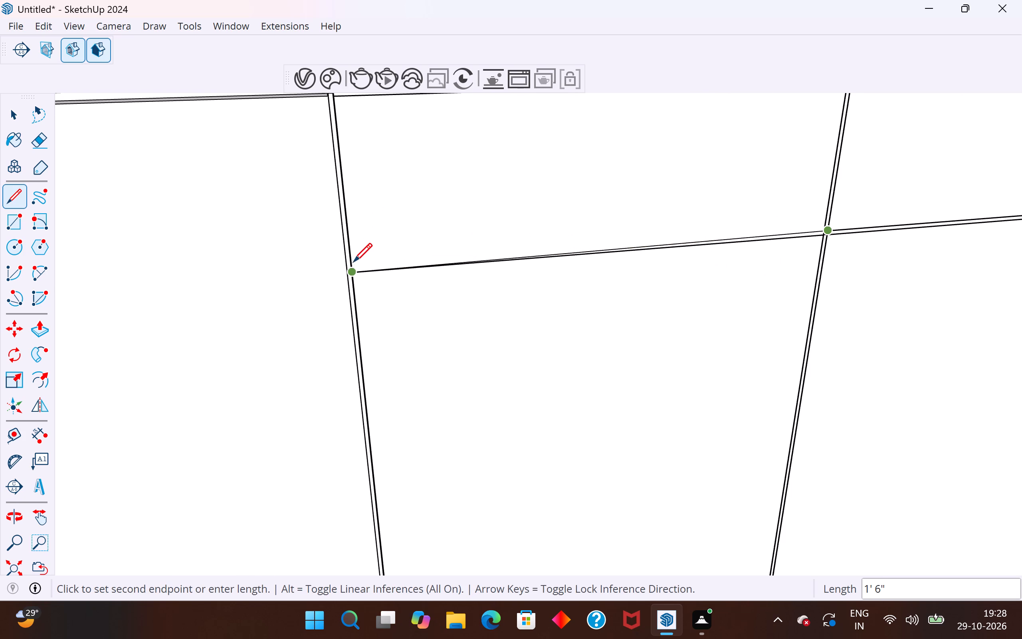
click(353, 259)
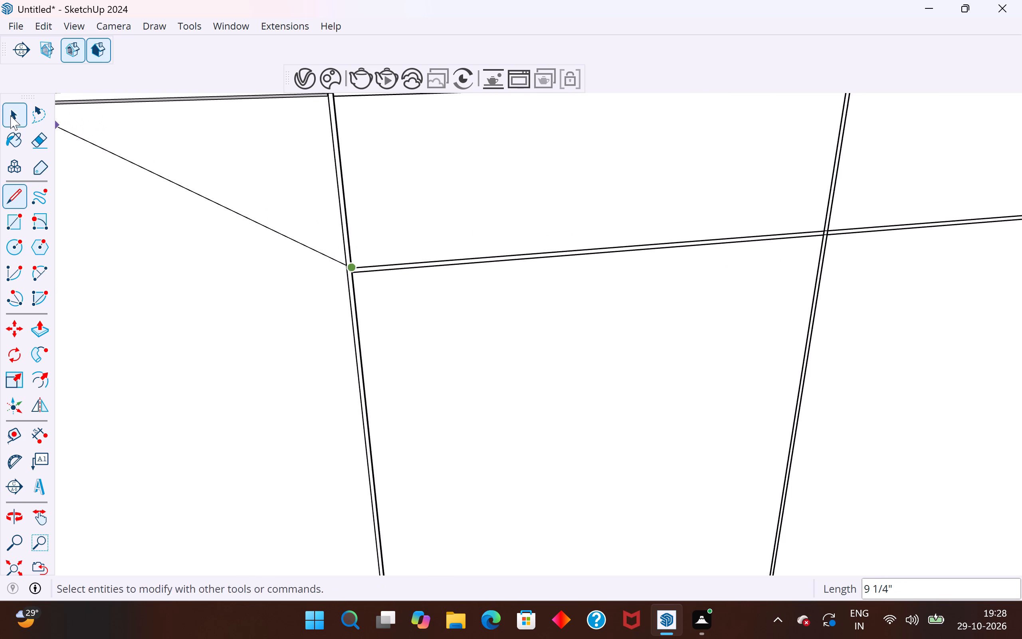
click(10, 115)
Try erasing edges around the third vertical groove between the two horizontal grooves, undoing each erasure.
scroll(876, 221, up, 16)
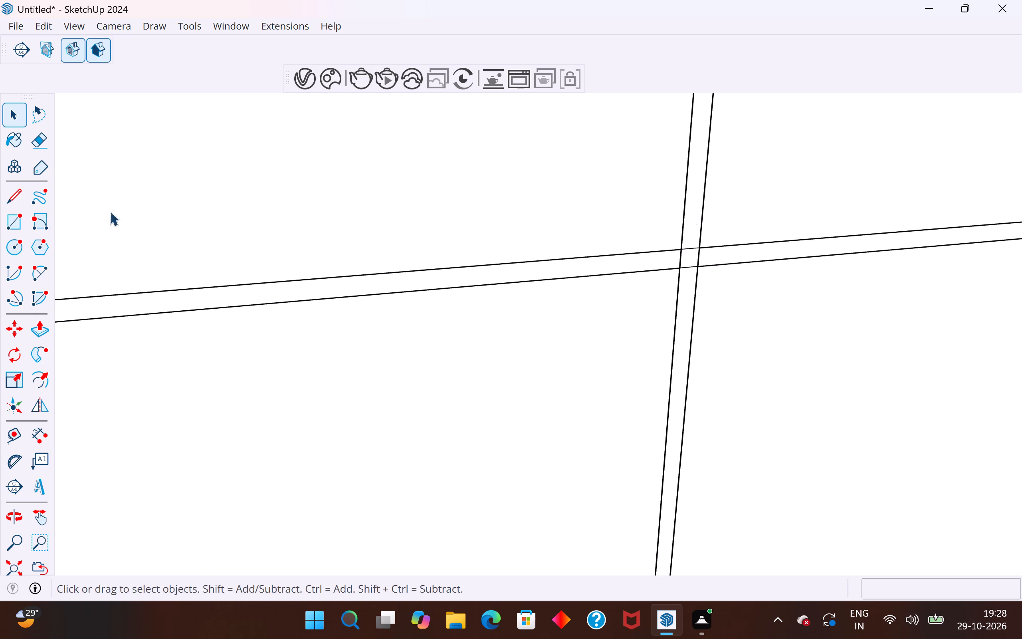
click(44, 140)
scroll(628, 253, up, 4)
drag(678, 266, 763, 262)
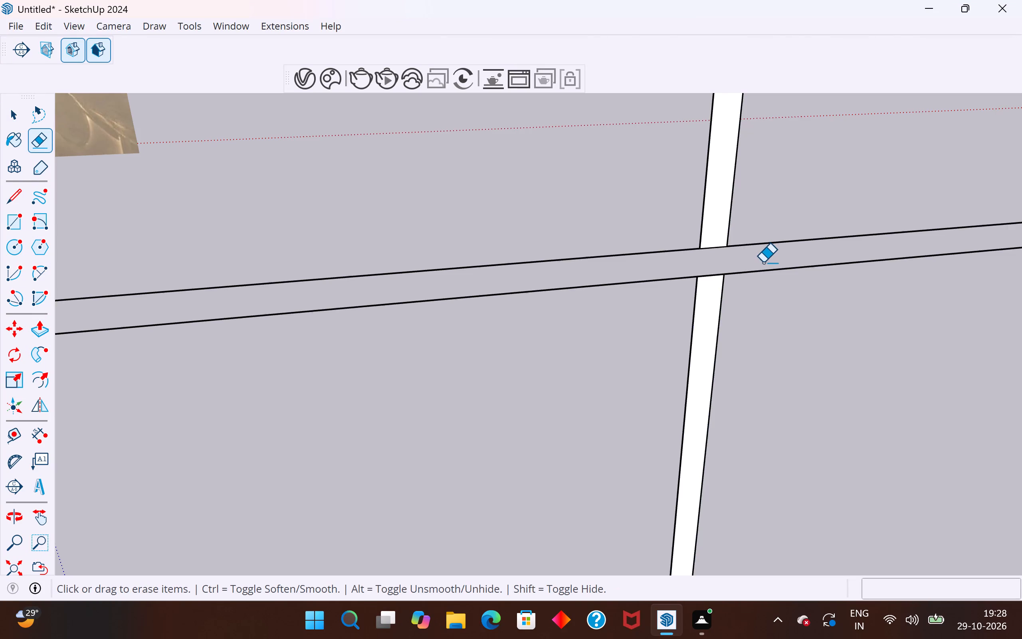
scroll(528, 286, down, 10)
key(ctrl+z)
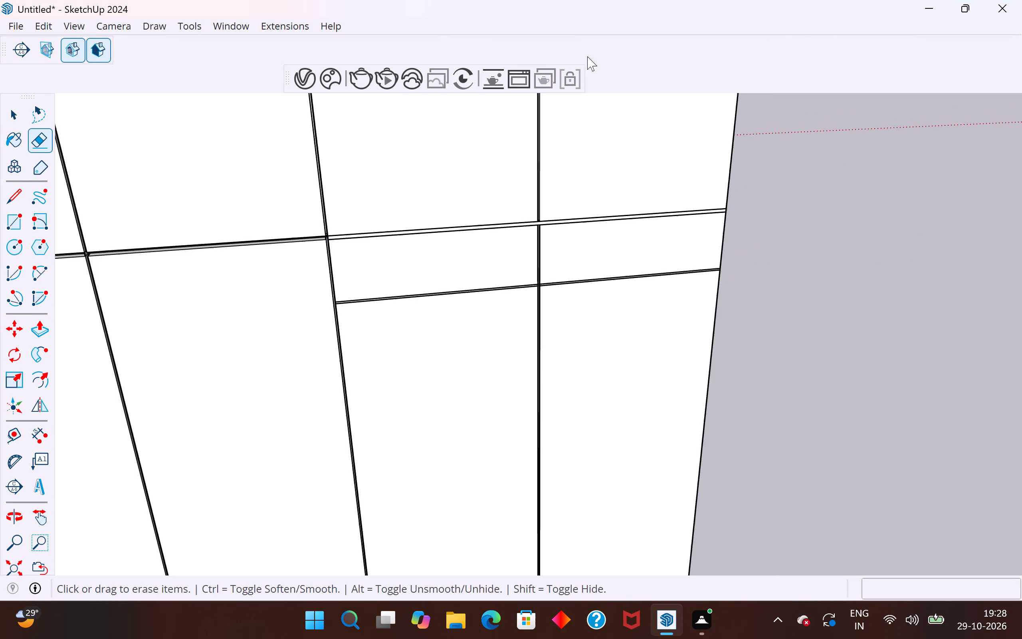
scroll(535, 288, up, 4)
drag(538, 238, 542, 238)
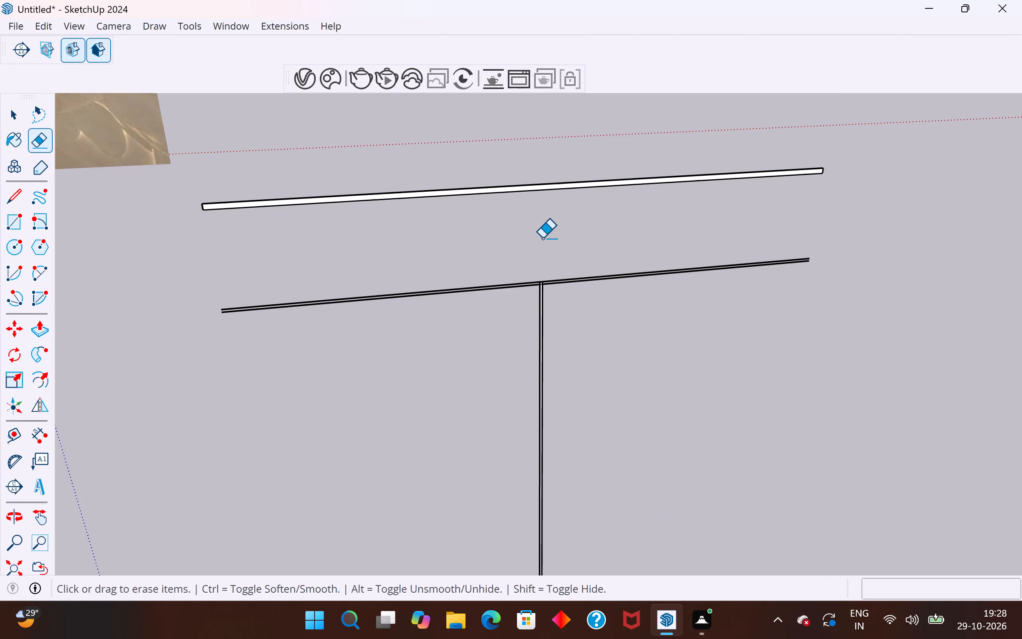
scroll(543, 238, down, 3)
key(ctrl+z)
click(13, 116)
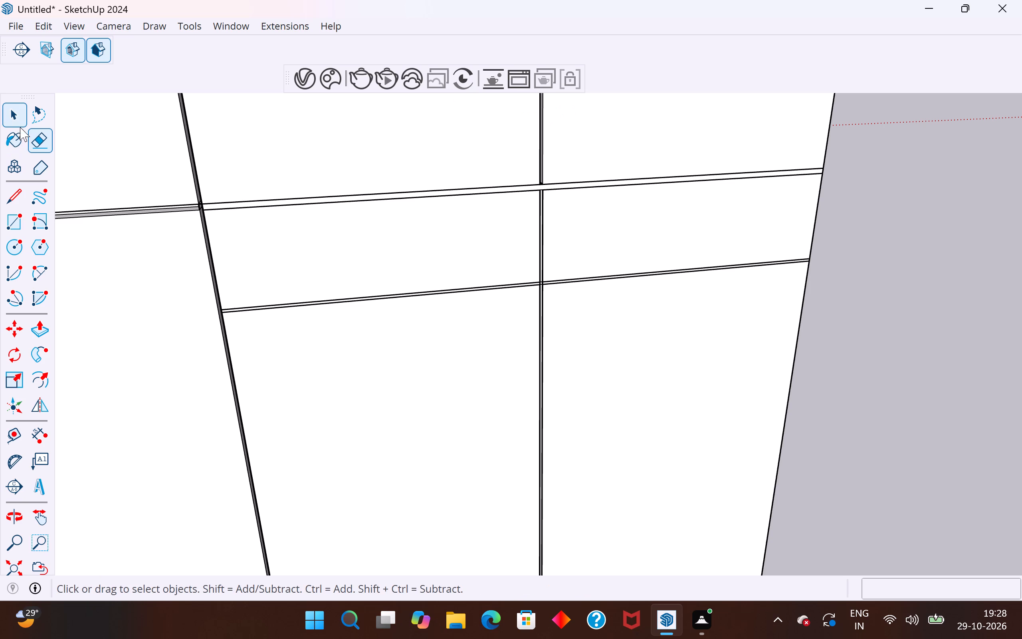
Delete the narrow face of the third vertical groove between the upper and lower horizontal grooves.
click(912, 326)
scroll(568, 219, up, 4)
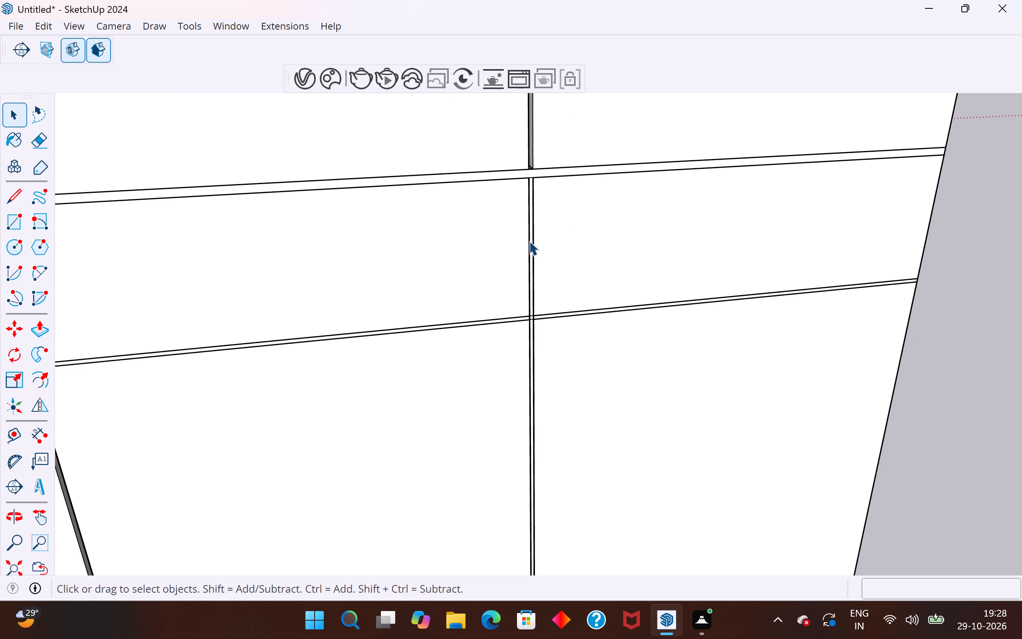
click(527, 241)
key(Delete)
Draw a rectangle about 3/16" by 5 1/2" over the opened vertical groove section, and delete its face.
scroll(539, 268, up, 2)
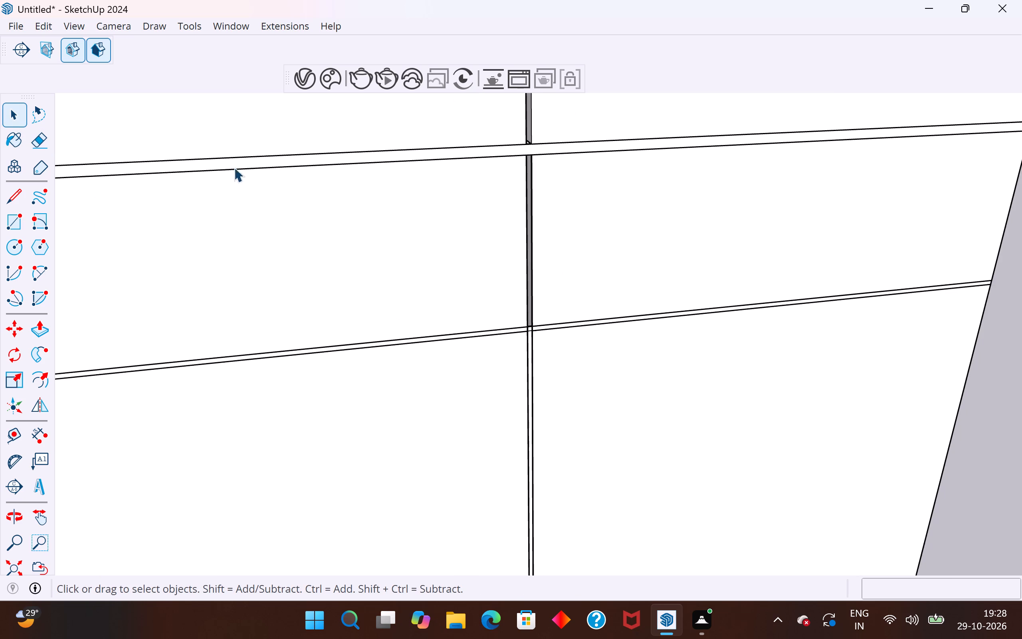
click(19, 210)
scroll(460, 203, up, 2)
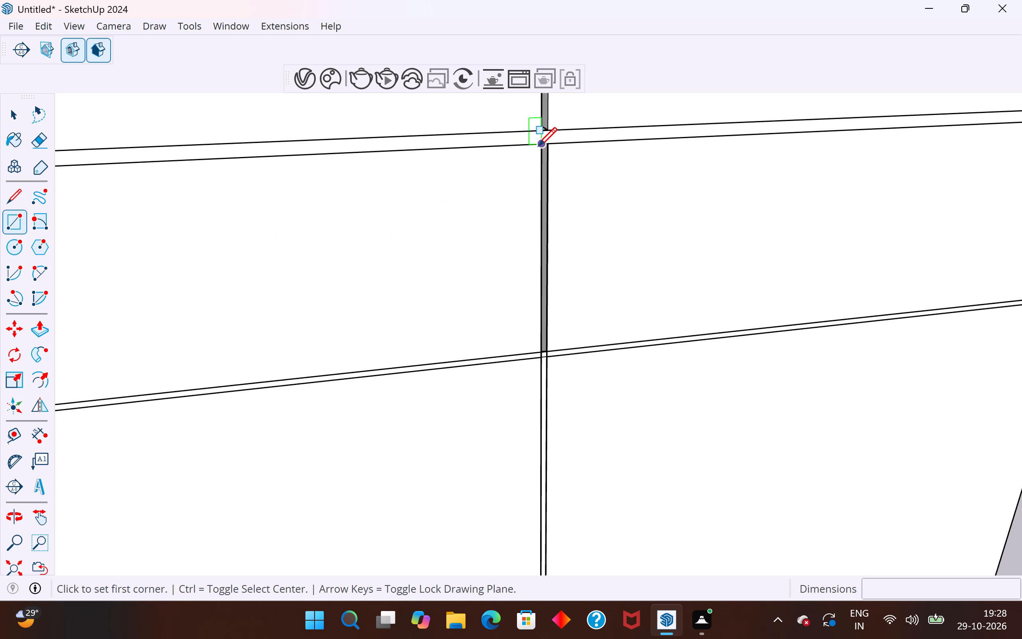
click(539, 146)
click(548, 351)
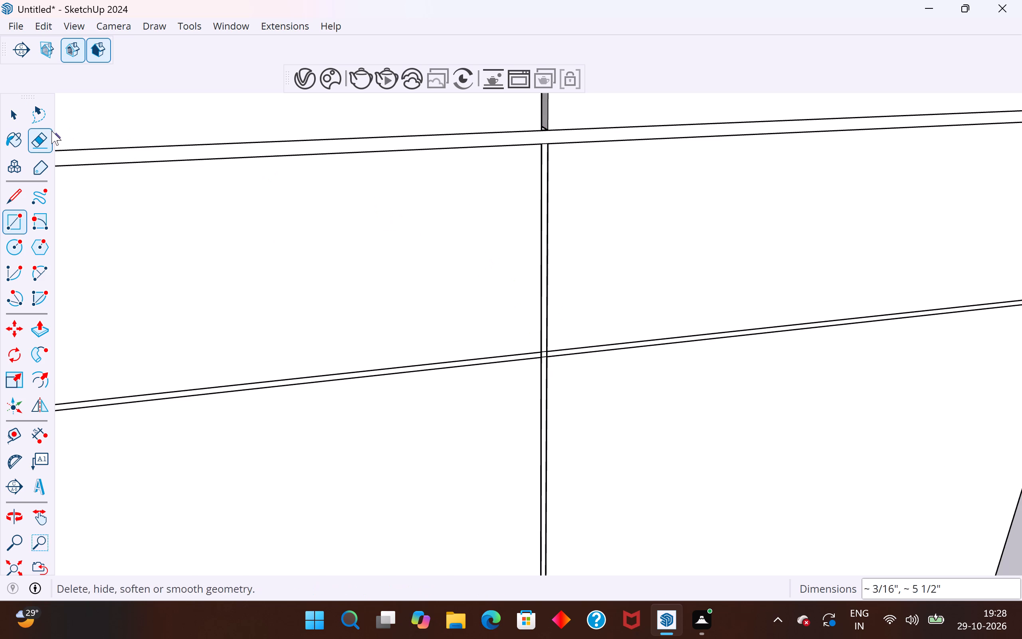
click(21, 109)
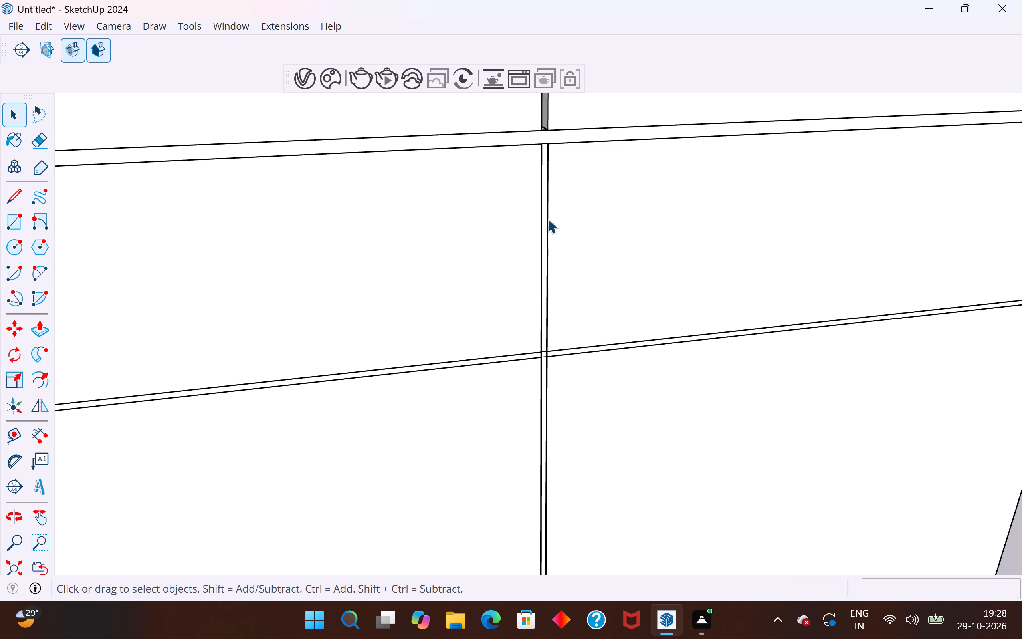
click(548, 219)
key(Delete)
Draw a 3/4" by about 3/16" rectangle across the third vertical groove's end, just above the upper horizontal groove.
middle_drag(571, 208, 512, 270)
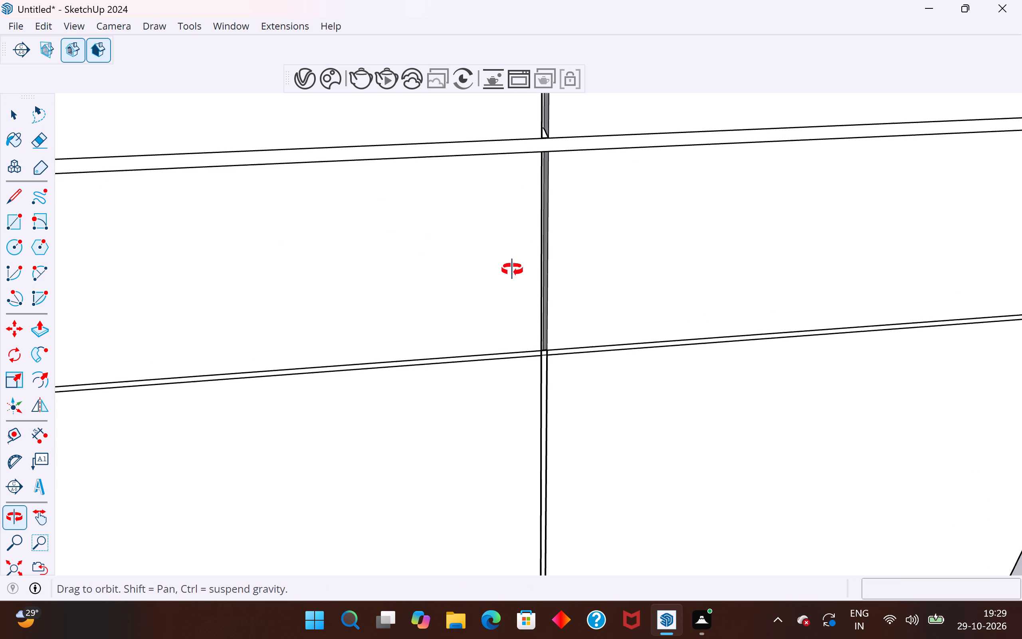
middle_drag(512, 270, 492, 370)
scroll(537, 188, up, 8)
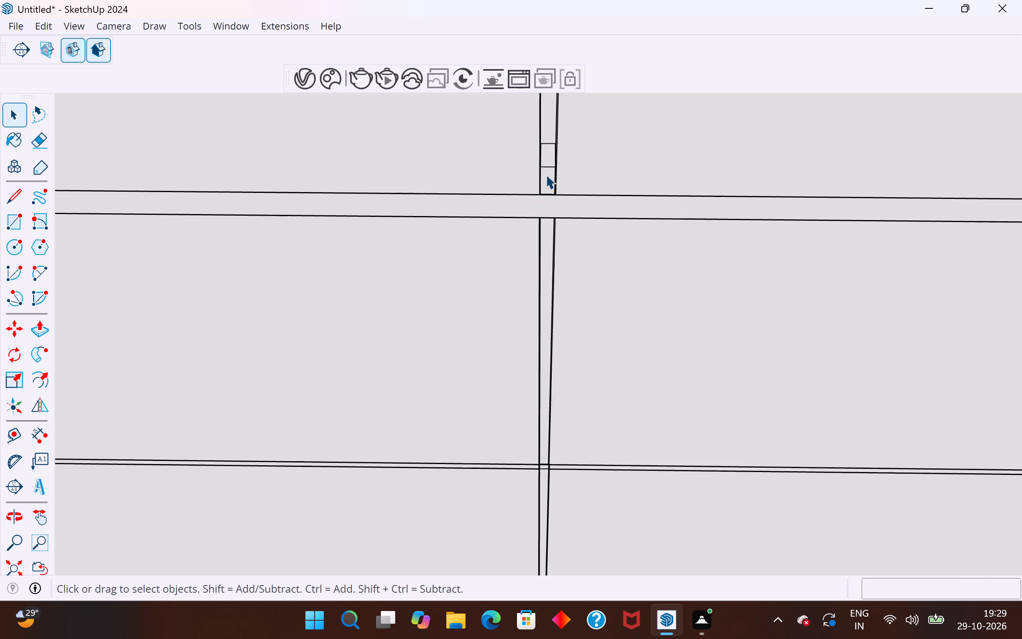
scroll(546, 175, up, 2)
click(13, 219)
scroll(557, 137, up, 3)
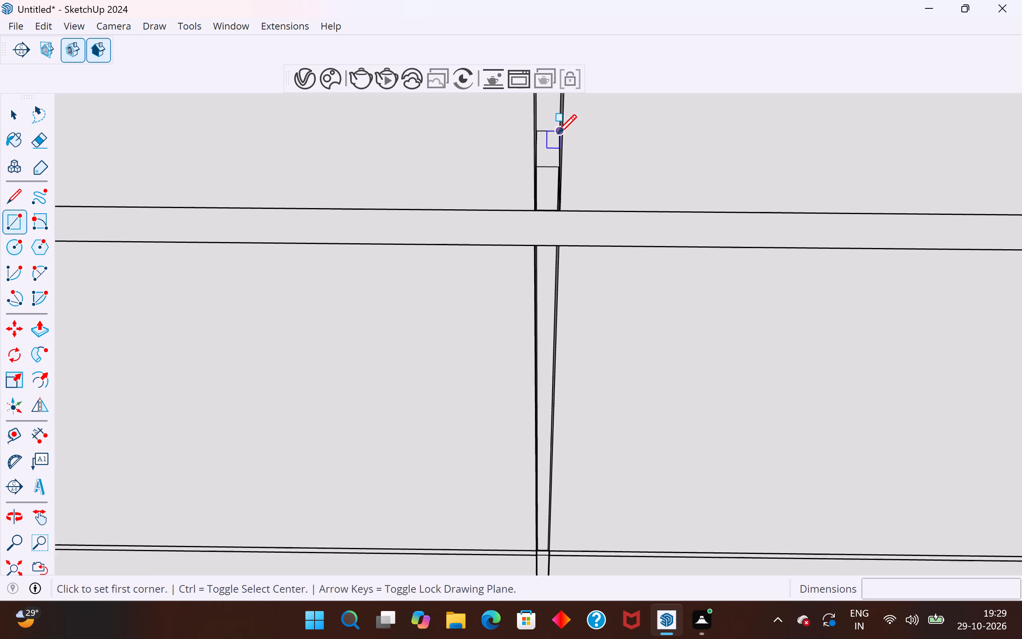
scroll(558, 133, up, 3)
click(525, 129)
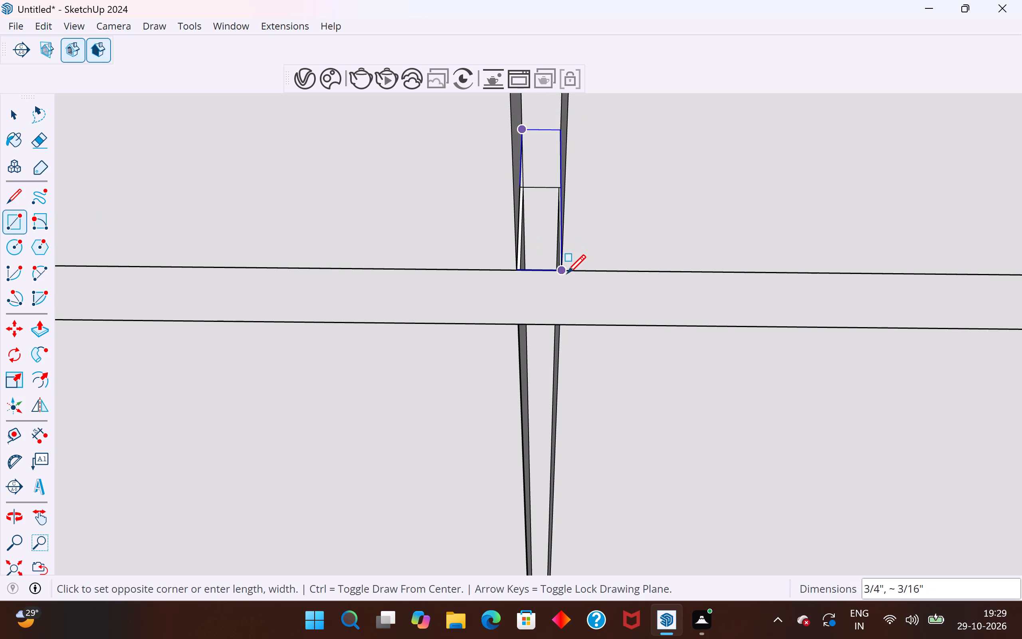
click(567, 273)
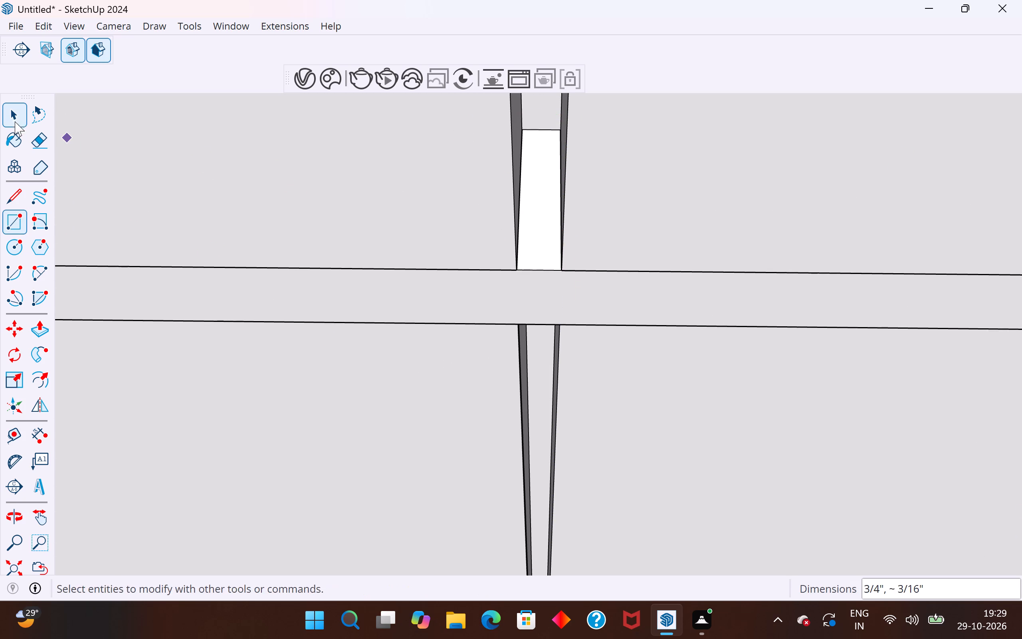
click(17, 117)
Examine the wardrobe panel's groove crossings and the upper horizontal groove's end from the front, below and side.
scroll(444, 210, down, 16)
middle_drag(463, 262, 471, 121)
scroll(510, 252, down, 12)
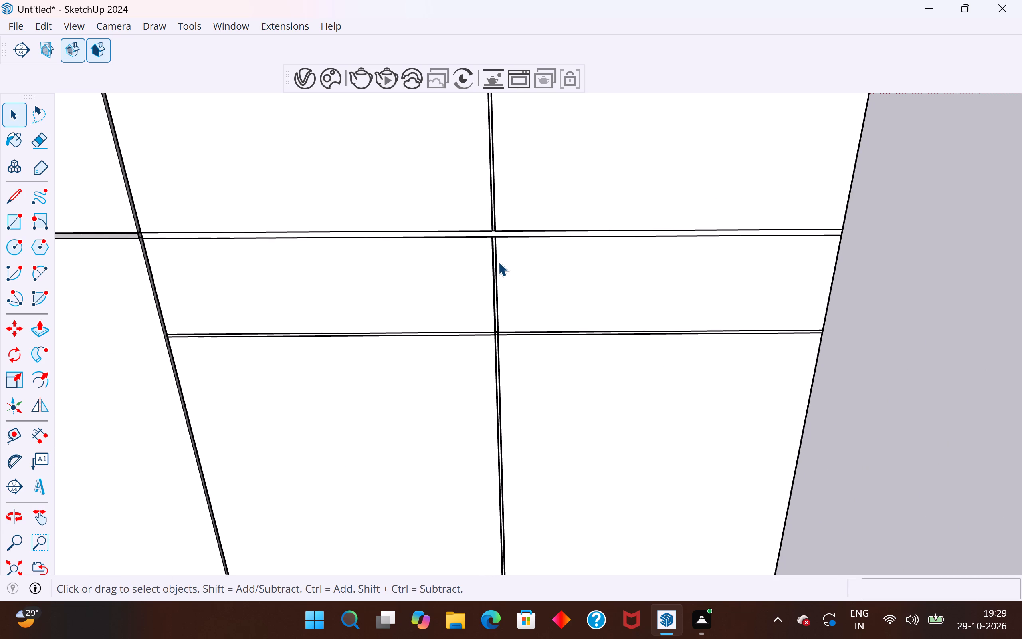
scroll(430, 381, down, 6)
middle_drag(496, 414, 567, 363)
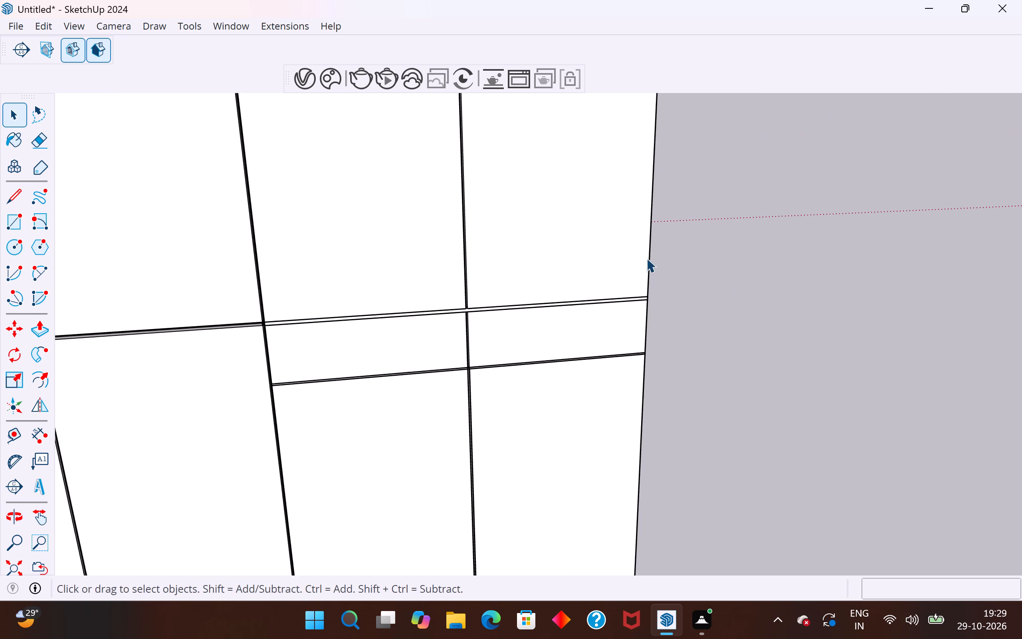
scroll(646, 258, down, 12)
scroll(581, 484, up, 4)
middle_drag(682, 382, 489, 271)
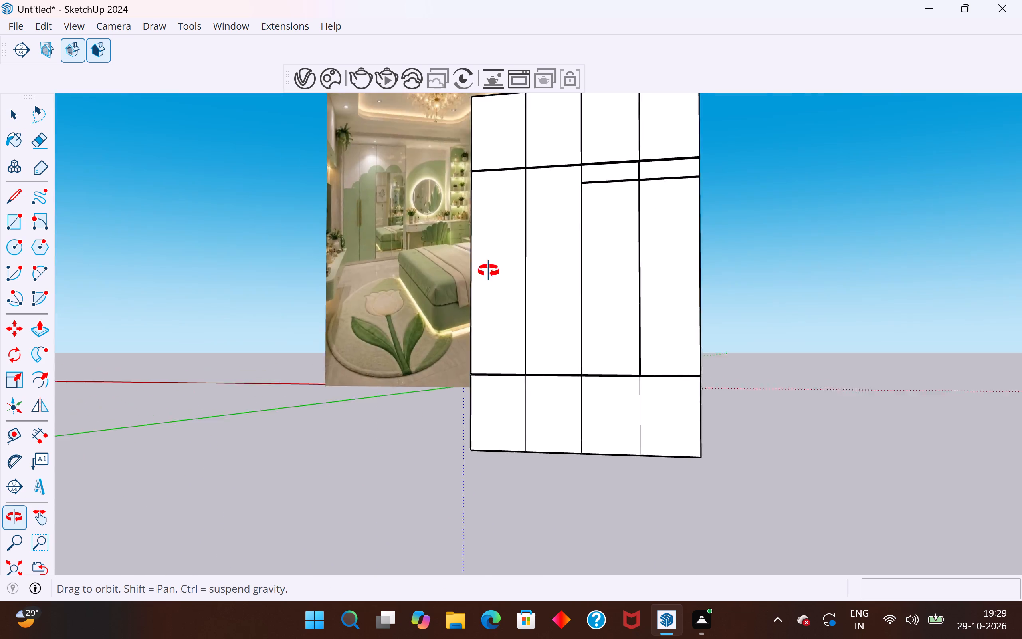
middle_drag(489, 271, 295, 378)
scroll(685, 374, up, 4)
scroll(669, 433, down, 4)
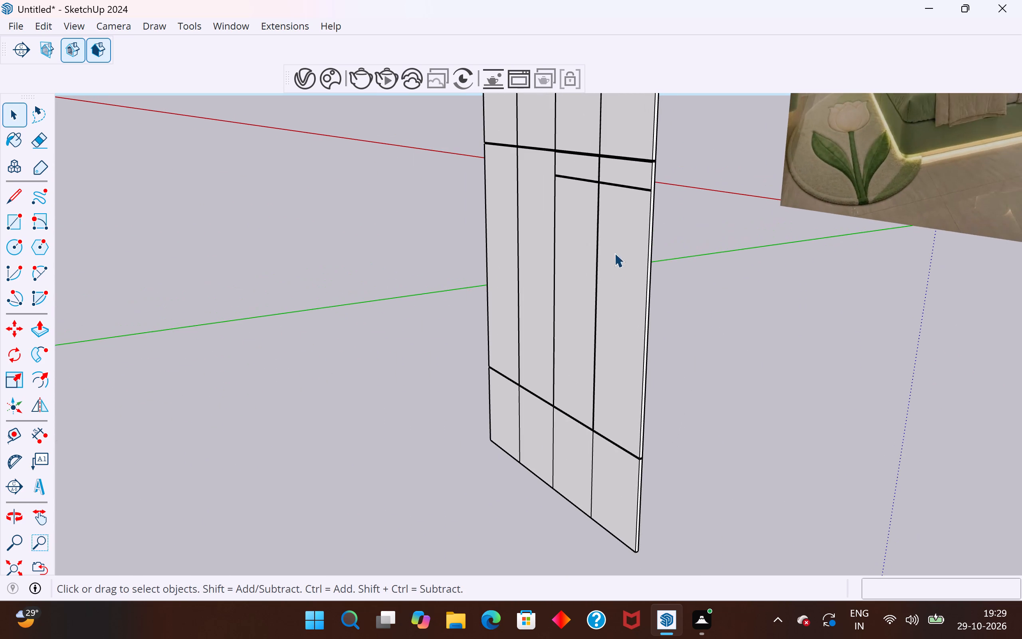
scroll(628, 205, up, 4)
middle_drag(608, 218, 618, 266)
scroll(673, 159, up, 8)
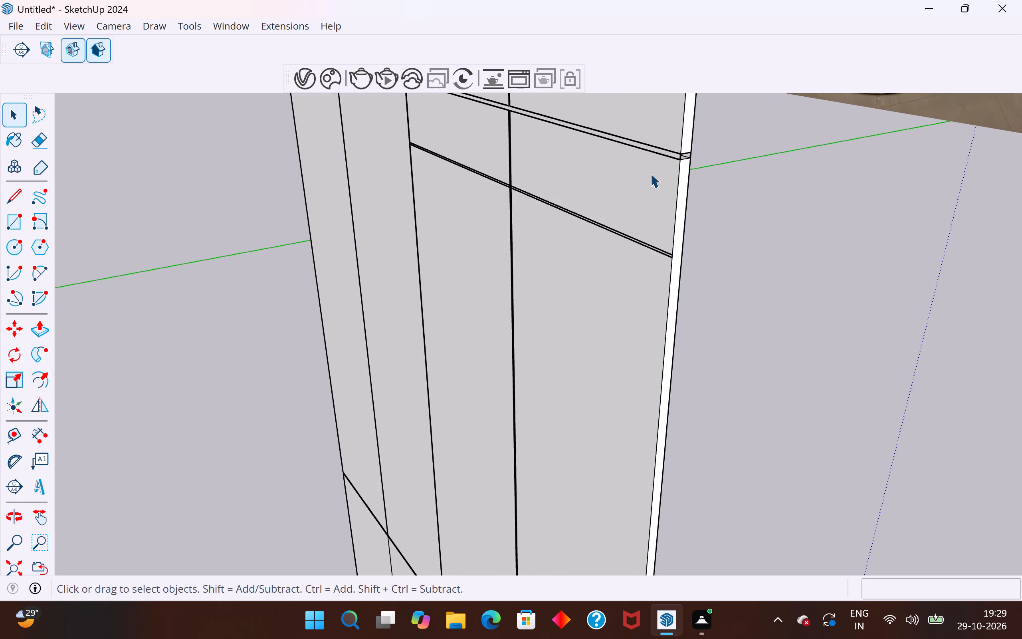
scroll(650, 173, up, 5)
middle_drag(674, 213, 717, 230)
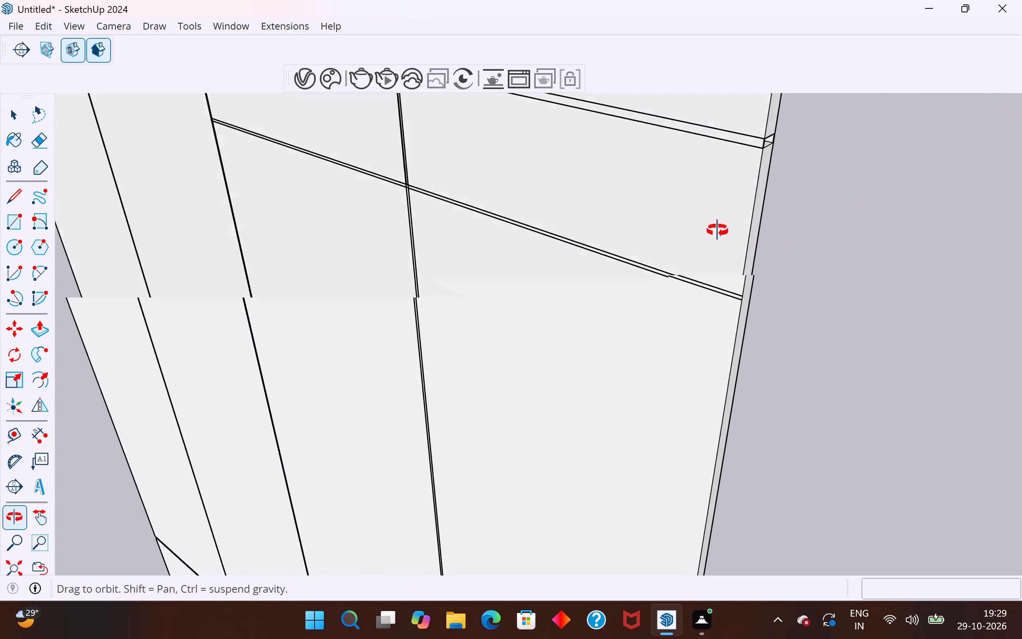
middle_drag(717, 230, 598, 253)
scroll(727, 296, down, 4)
scroll(689, 232, up, 4)
scroll(728, 311, up, 5)
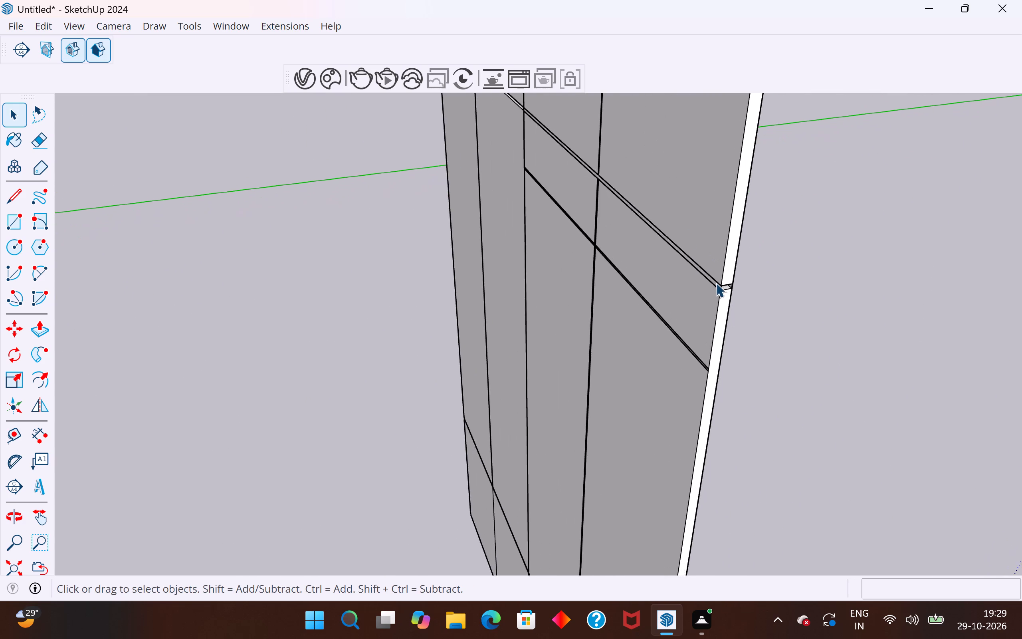
scroll(716, 283, up, 9)
middle_drag(698, 284, 917, 241)
scroll(652, 439, down, 3)
middle_drag(648, 269, 650, 262)
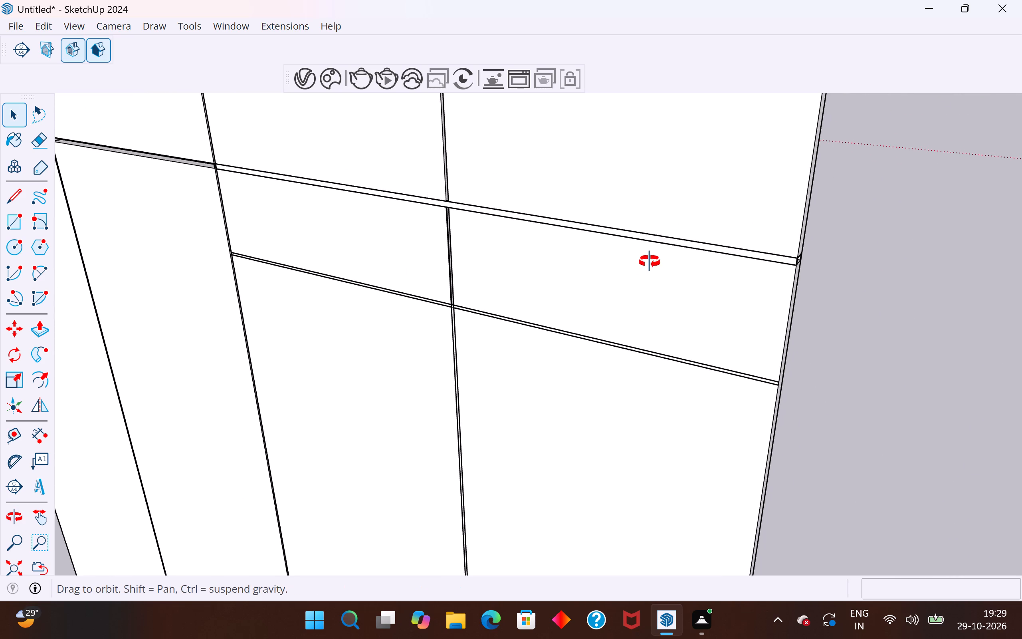
middle_drag(650, 262, 904, 201)
scroll(751, 359, down, 6)
scroll(385, 273, up, 7)
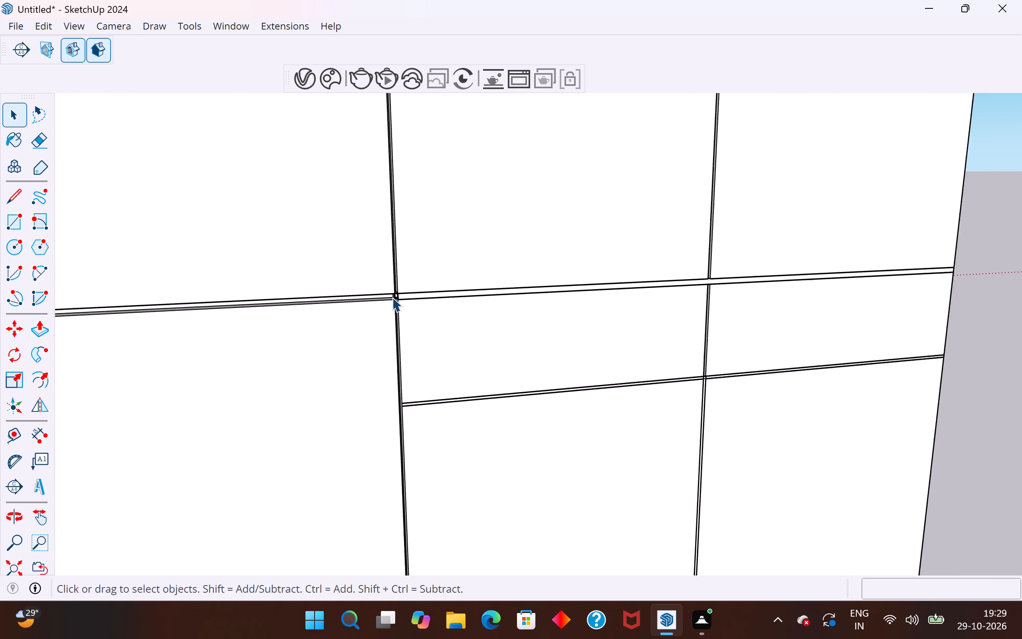
scroll(392, 297, up, 10)
scroll(375, 317, down, 8)
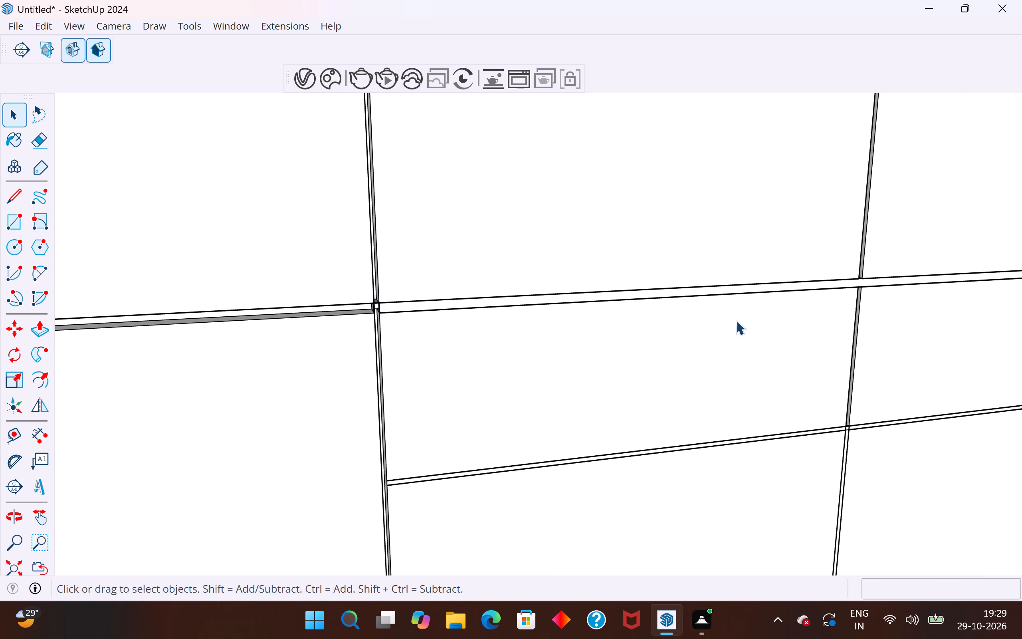
middle_drag(656, 320, 205, 283)
scroll(454, 254, down, 9)
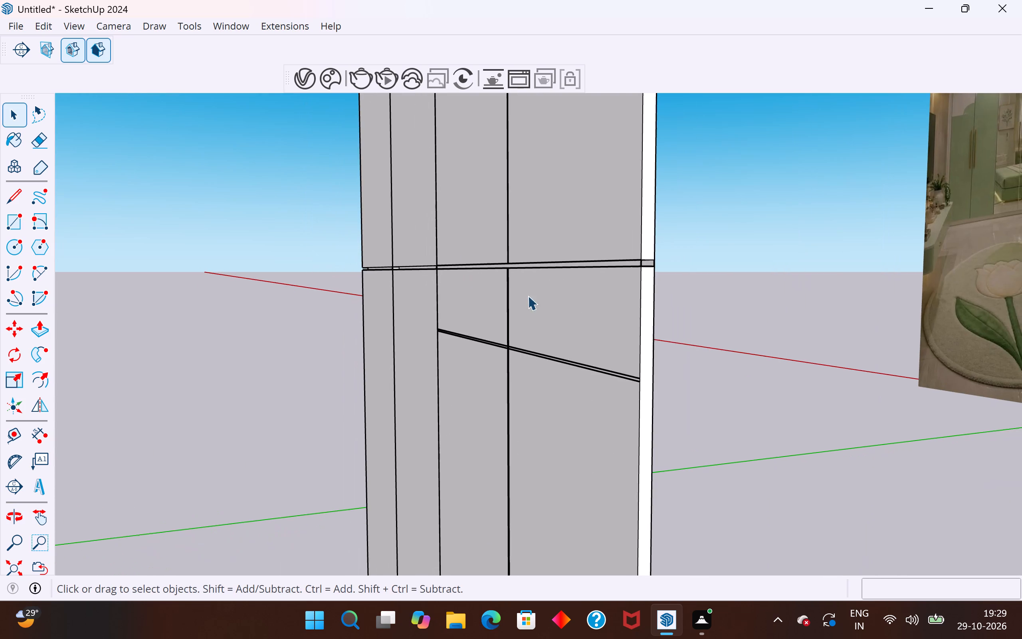
middle_drag(585, 318, 582, 334)
scroll(626, 271, up, 4)
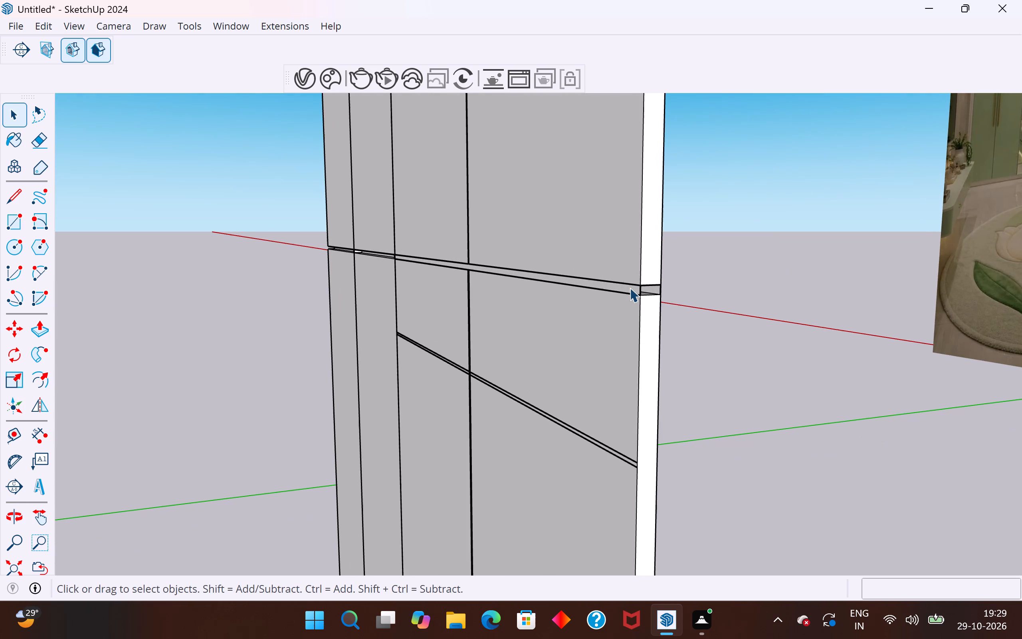
Delete the narrow face covering the upper horizontal groove between the middle vertical groove and the wardrobe panel's side.
scroll(630, 288, up, 4)
click(630, 288)
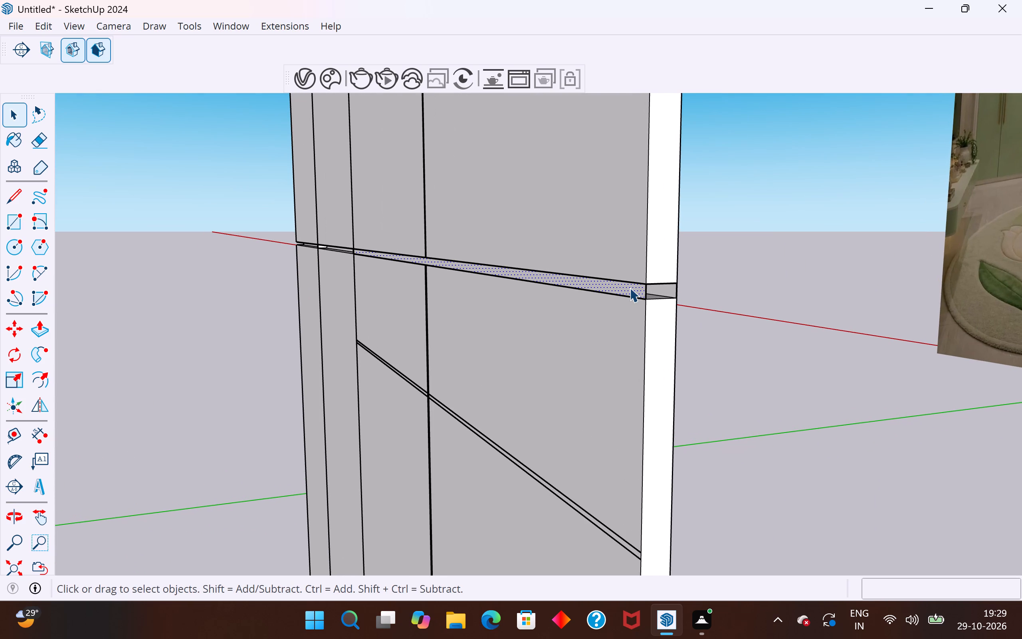
key(Delete)
Delete the small face and front edge blocking the upper horizontal groove where it crosses the middle vertical groove.
scroll(432, 262, up, 5)
middle_drag(452, 265, 458, 266)
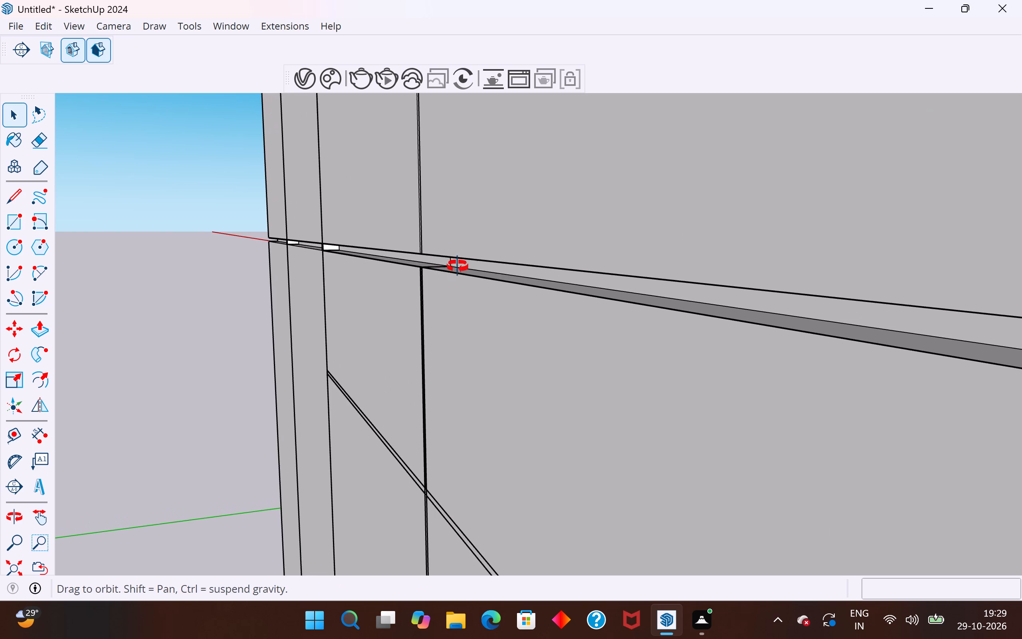
middle_drag(458, 266, 598, 293)
scroll(598, 293, up, 1)
scroll(598, 293, down, 4)
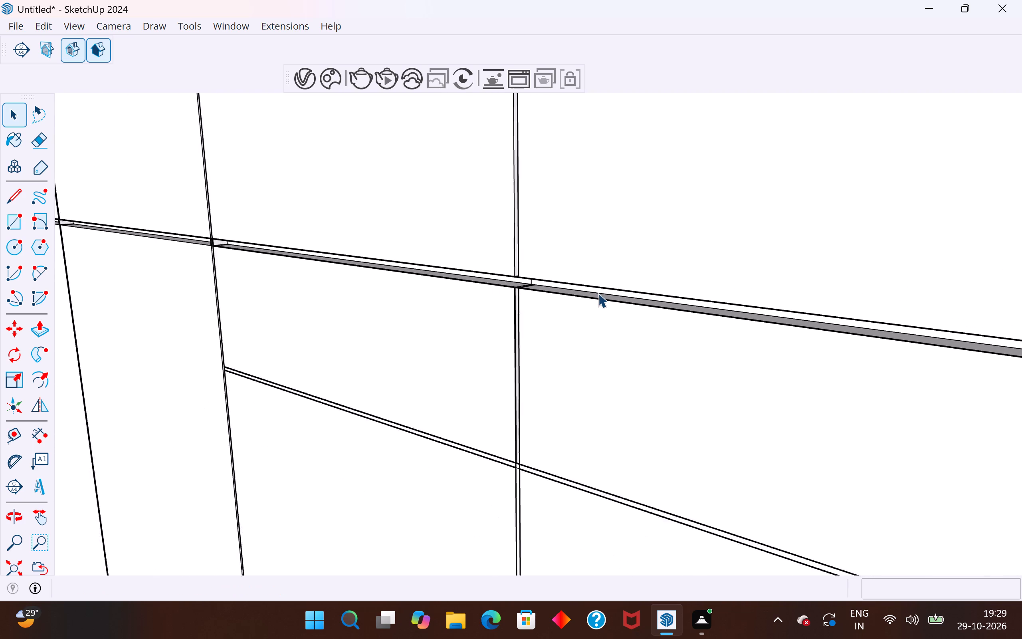
scroll(598, 293, down, 7)
scroll(369, 276, up, 7)
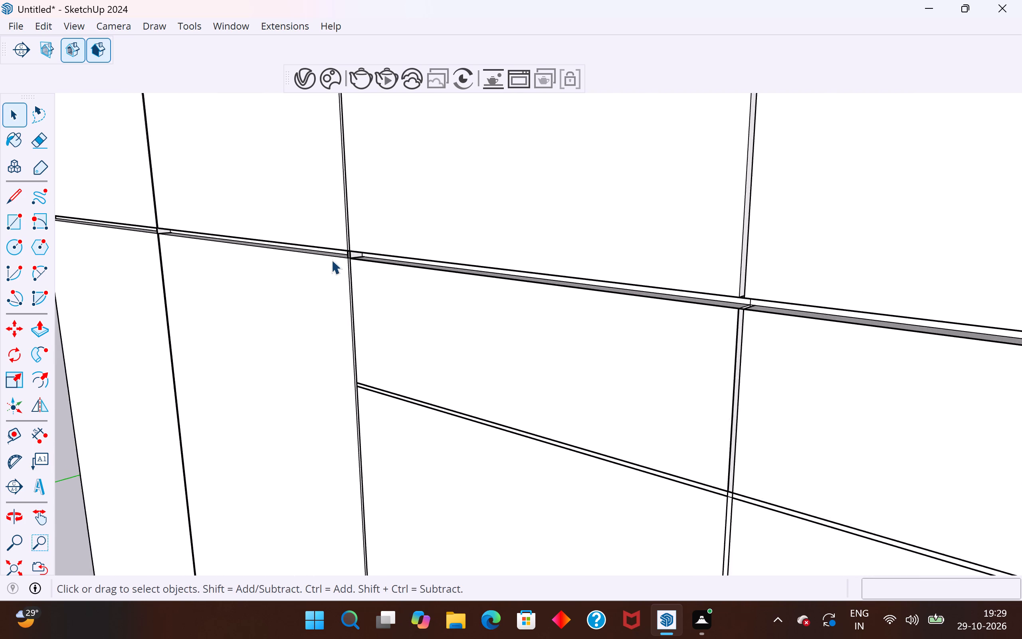
scroll(331, 260, up, 12)
middle_drag(362, 259, 759, 259)
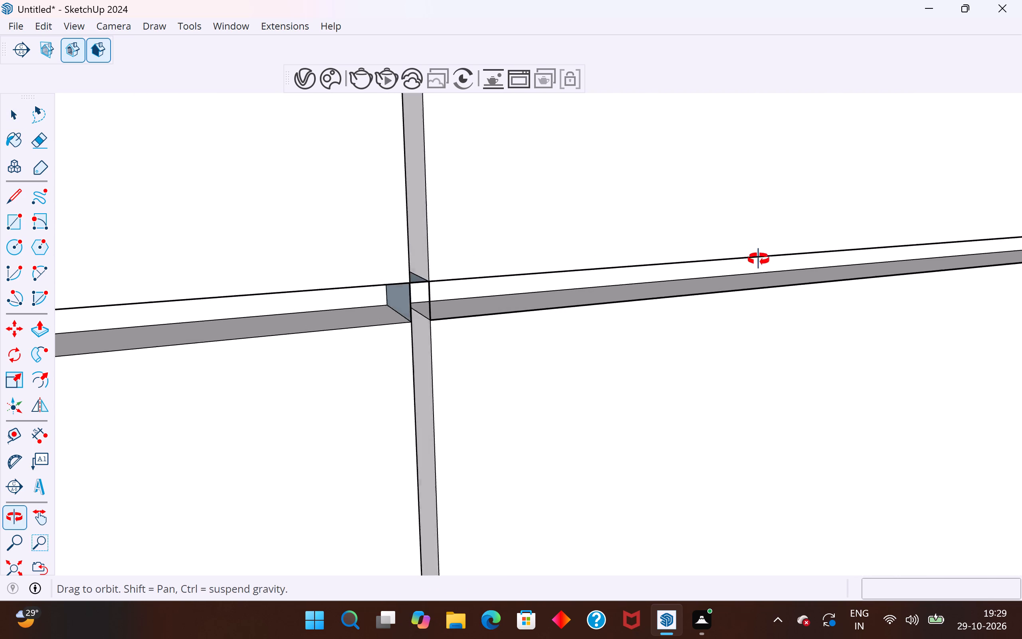
middle_drag(759, 259, 769, 256)
click(425, 300)
click(443, 291)
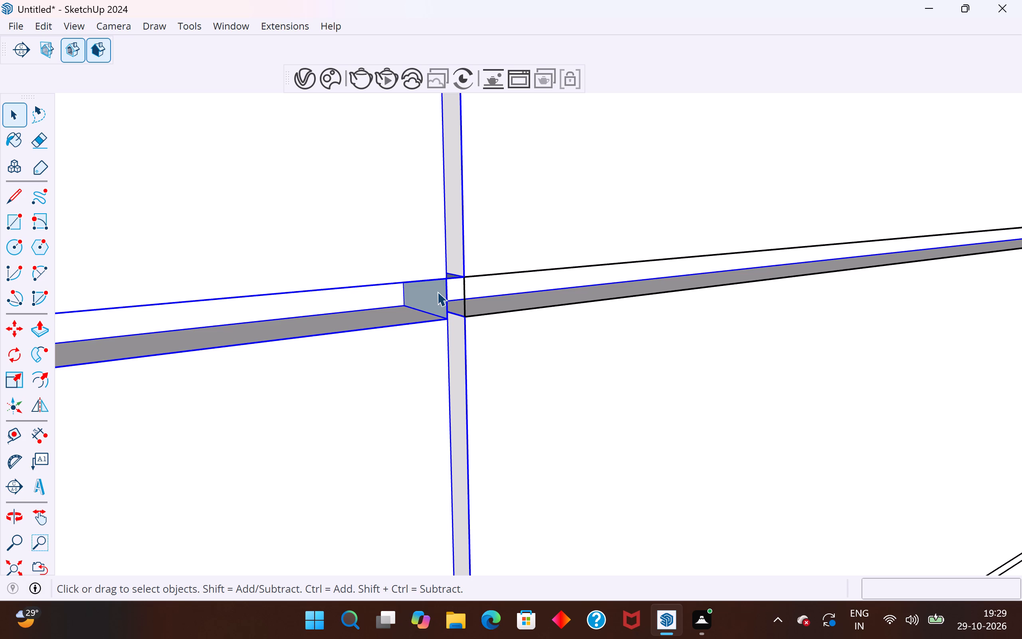
double_click(435, 293)
click(432, 296)
key(Delete)
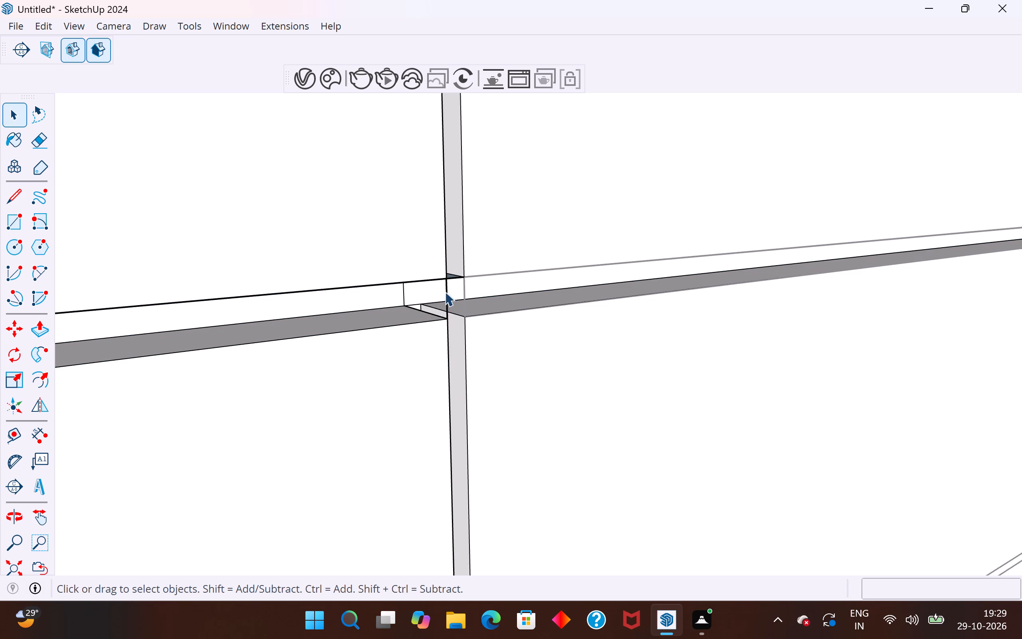
click(448, 296)
key(Delete)
Delete the short edge across the middle vertical groove at the upper side of its crossing with the upper horizontal groove.
middle_drag(454, 274, 427, 289)
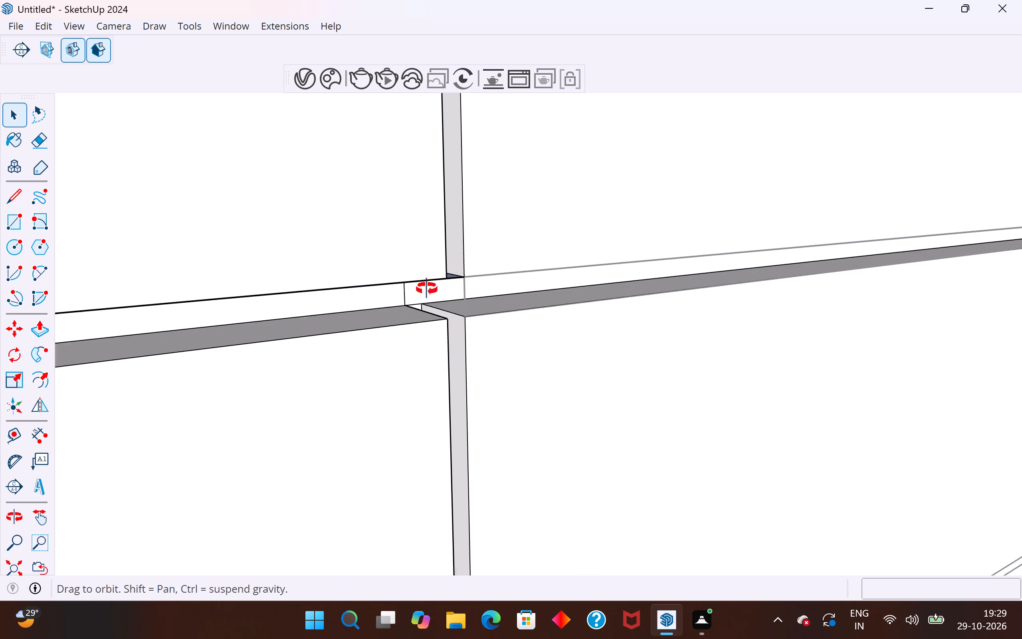
middle_drag(427, 289, 359, 314)
scroll(436, 275, up, 3)
middle_drag(456, 271, 395, 296)
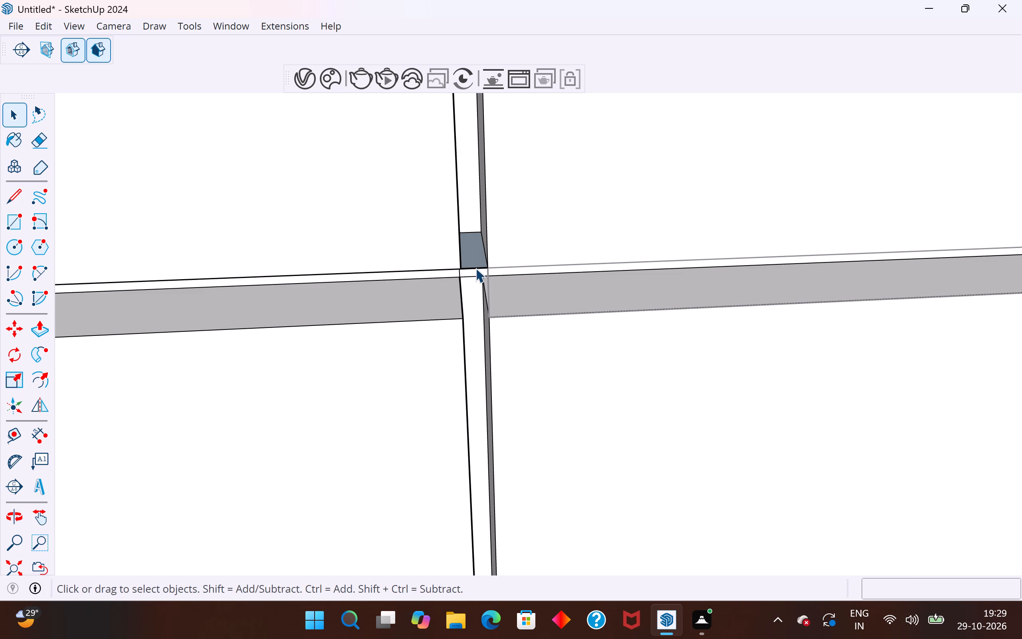
click(475, 268)
key(Delete)
Examine the panel's groove layout and the crossing of the third vertical groove with the lower horizontal groove.
scroll(469, 264, down, 14)
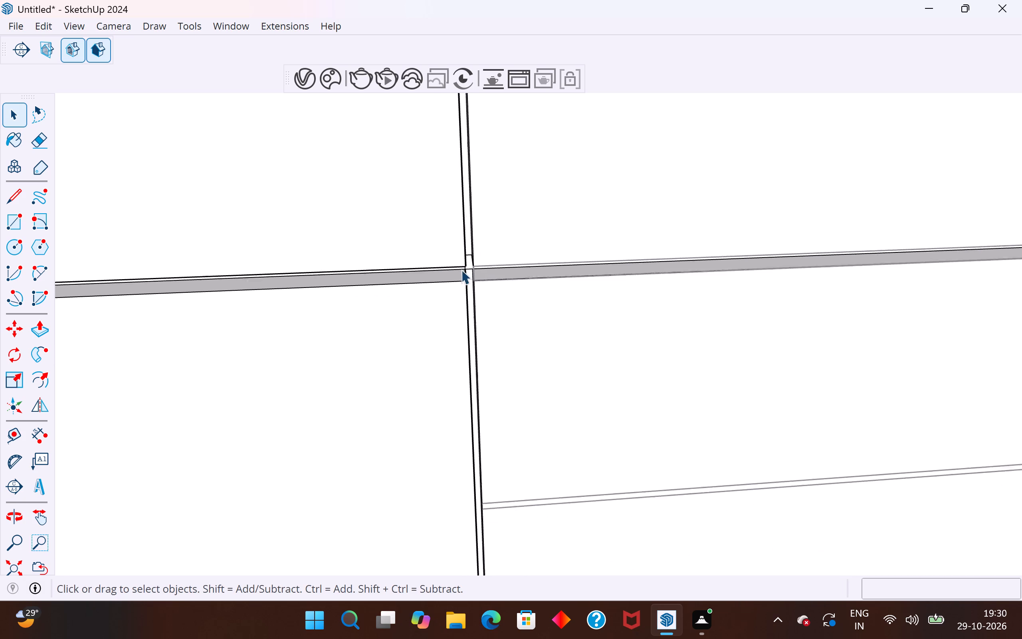
scroll(461, 270, down, 9)
scroll(585, 302, down, 11)
middle_drag(678, 420, 659, 396)
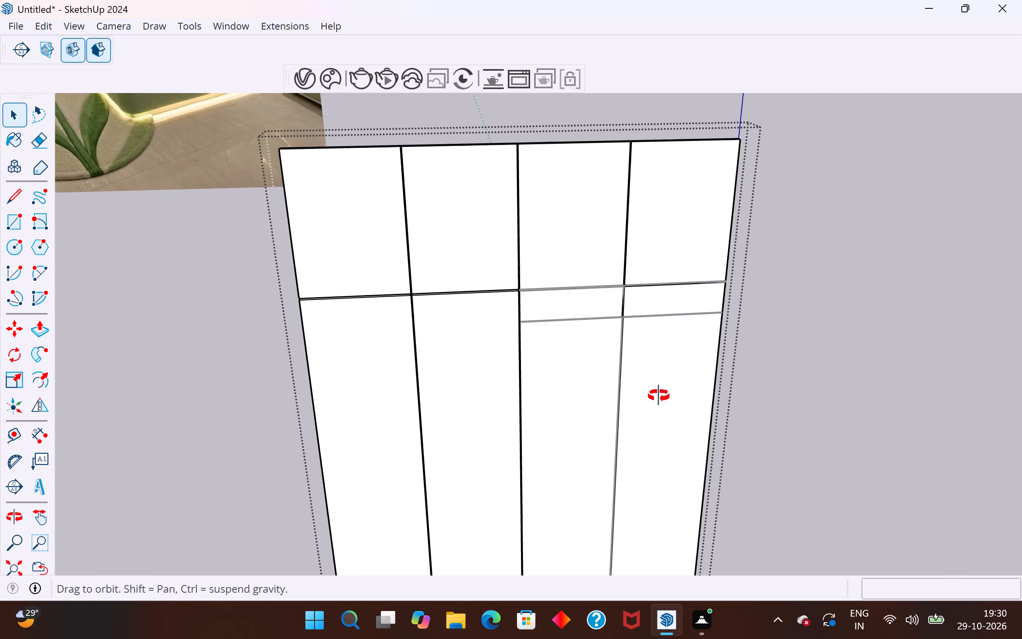
middle_drag(659, 396, 641, 334)
scroll(636, 340, down, 6)
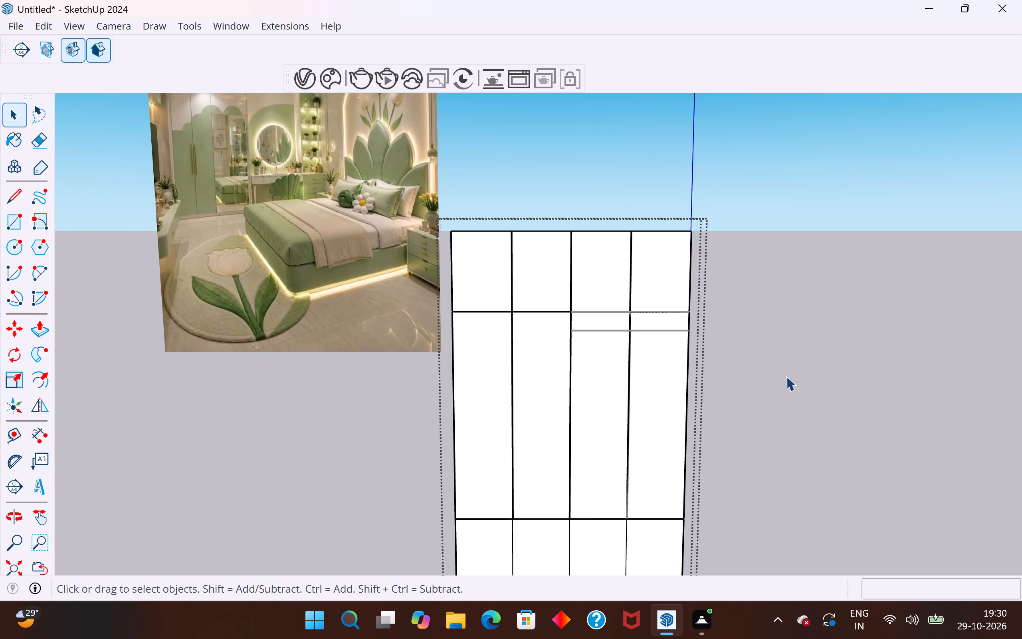
middle_drag(631, 379, 596, 466)
scroll(637, 490, up, 12)
scroll(613, 486, down, 10)
middle_drag(647, 326, 638, 353)
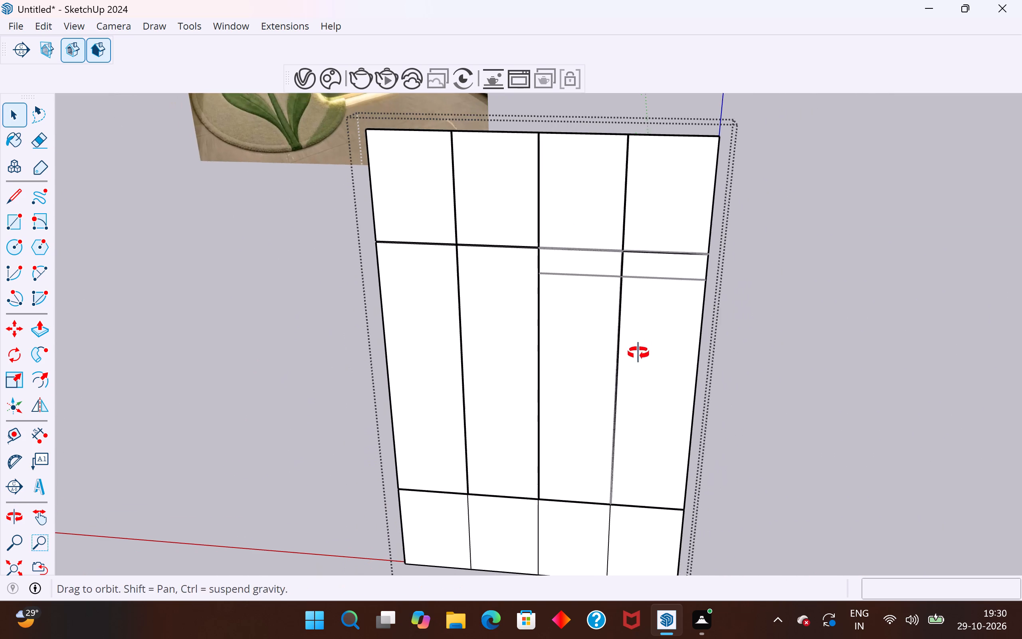
middle_drag(638, 353, 633, 371)
scroll(634, 292, up, 20)
scroll(634, 292, up, 2)
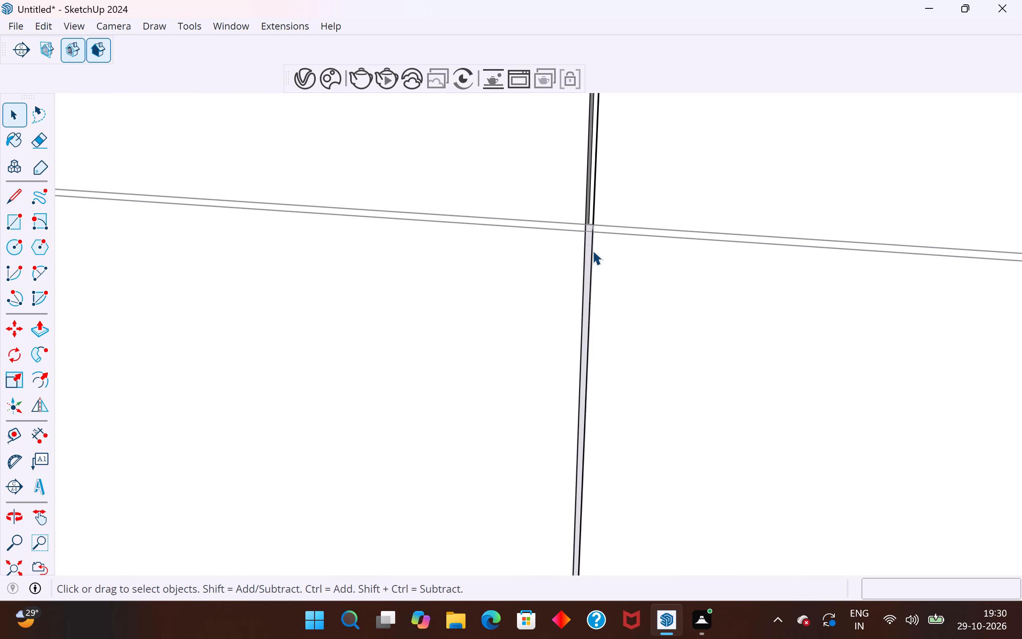
scroll(592, 250, down, 1)
scroll(588, 249, up, 5)
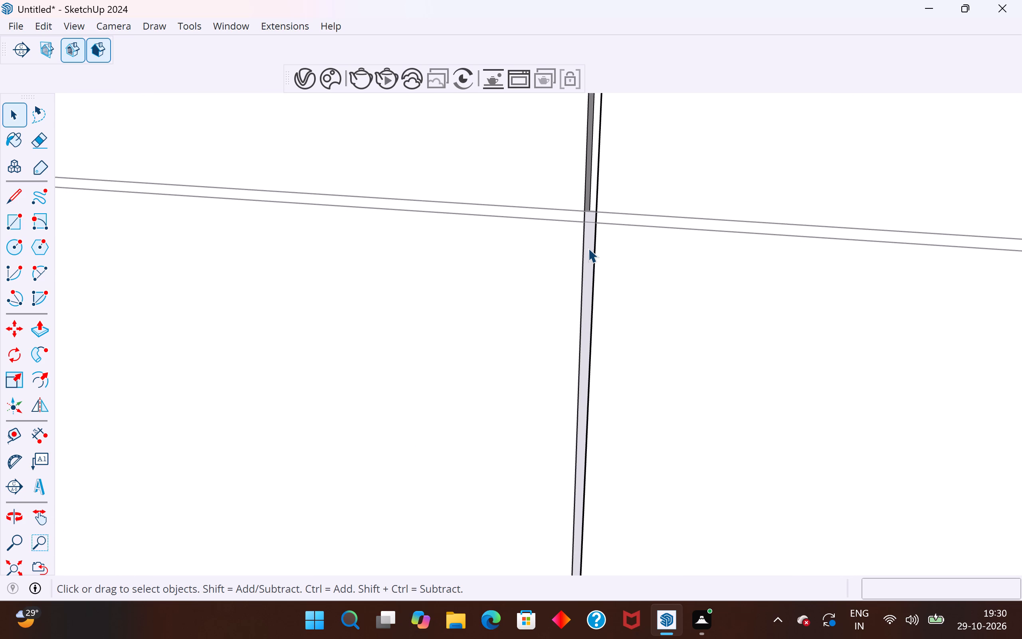
scroll(588, 248, down, 4)
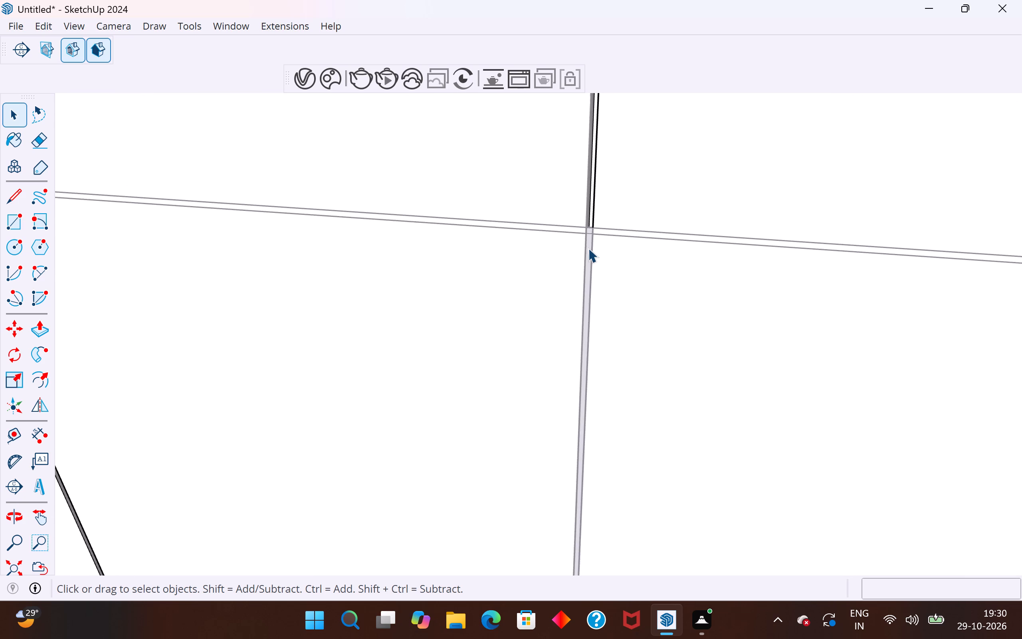
scroll(588, 248, down, 20)
click(847, 270)
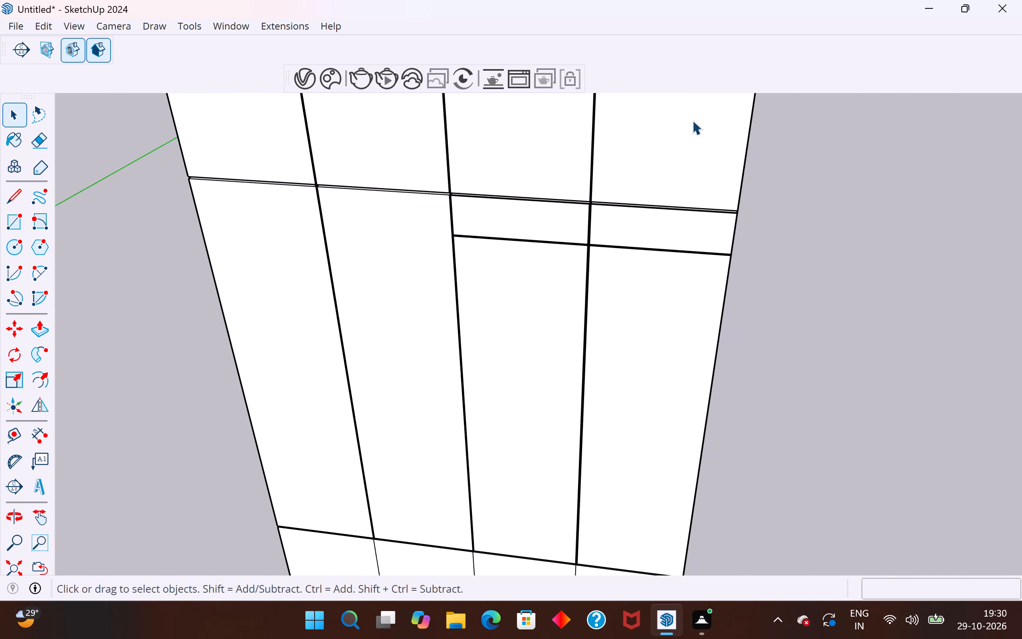
scroll(692, 120, down, 4)
scroll(595, 292, up, 5)
scroll(608, 300, down, 4)
scroll(608, 171, up, 10)
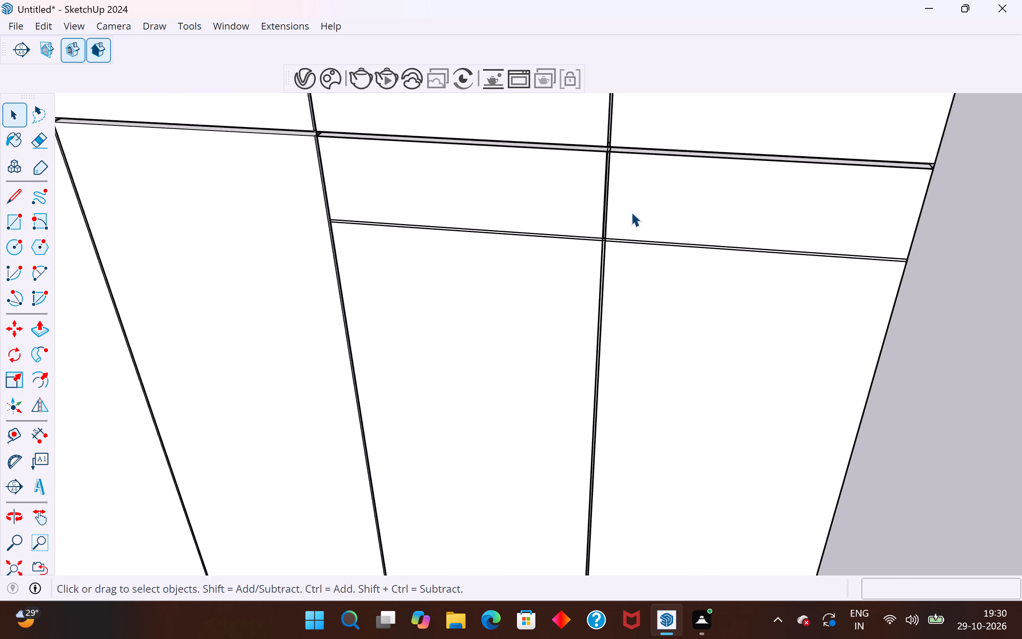
scroll(631, 212, up, 11)
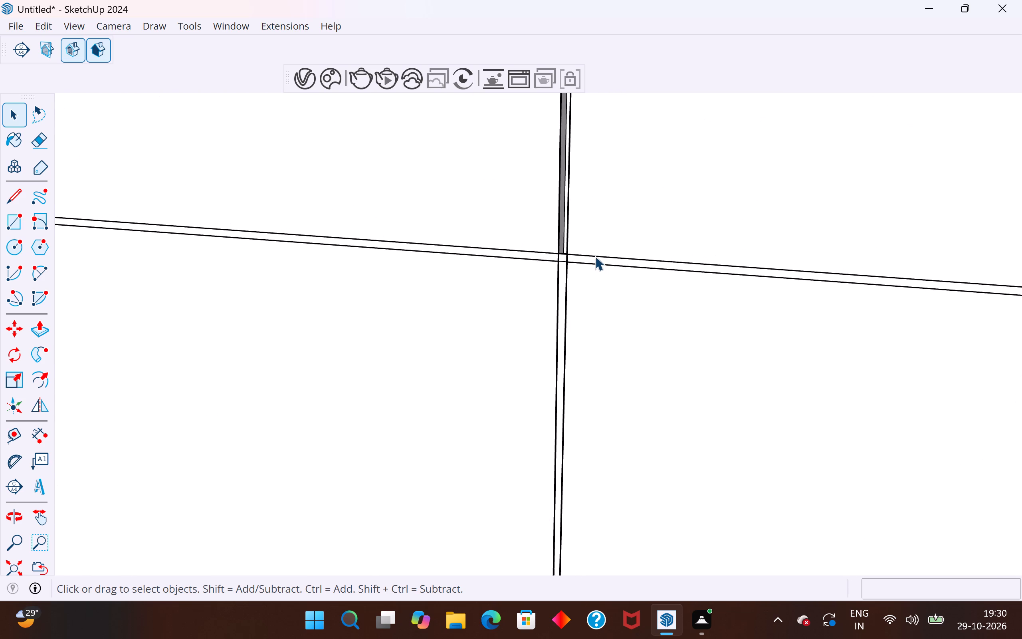
scroll(595, 256, down, 11)
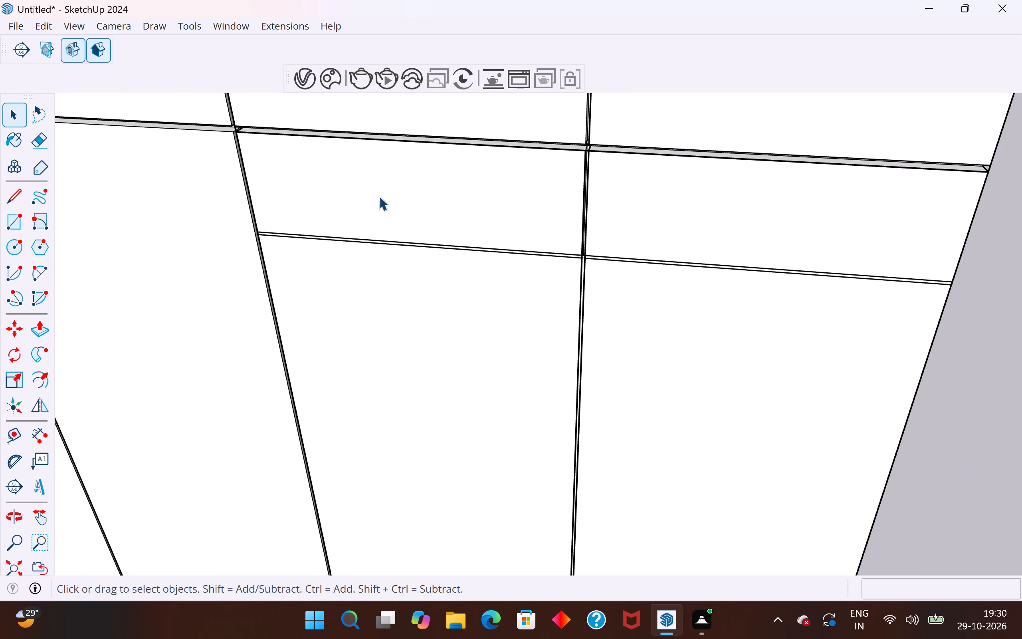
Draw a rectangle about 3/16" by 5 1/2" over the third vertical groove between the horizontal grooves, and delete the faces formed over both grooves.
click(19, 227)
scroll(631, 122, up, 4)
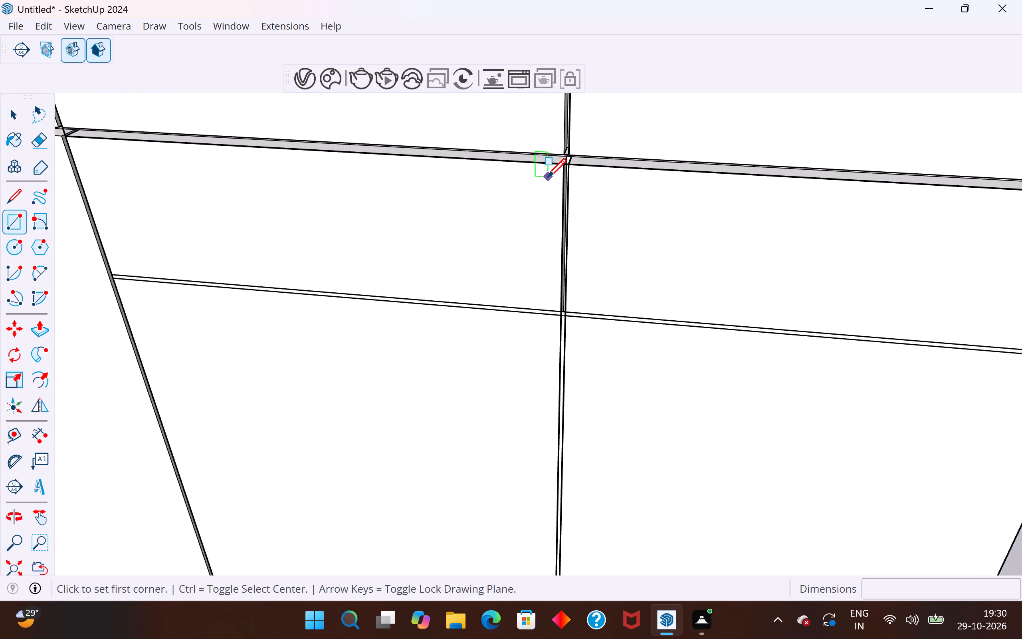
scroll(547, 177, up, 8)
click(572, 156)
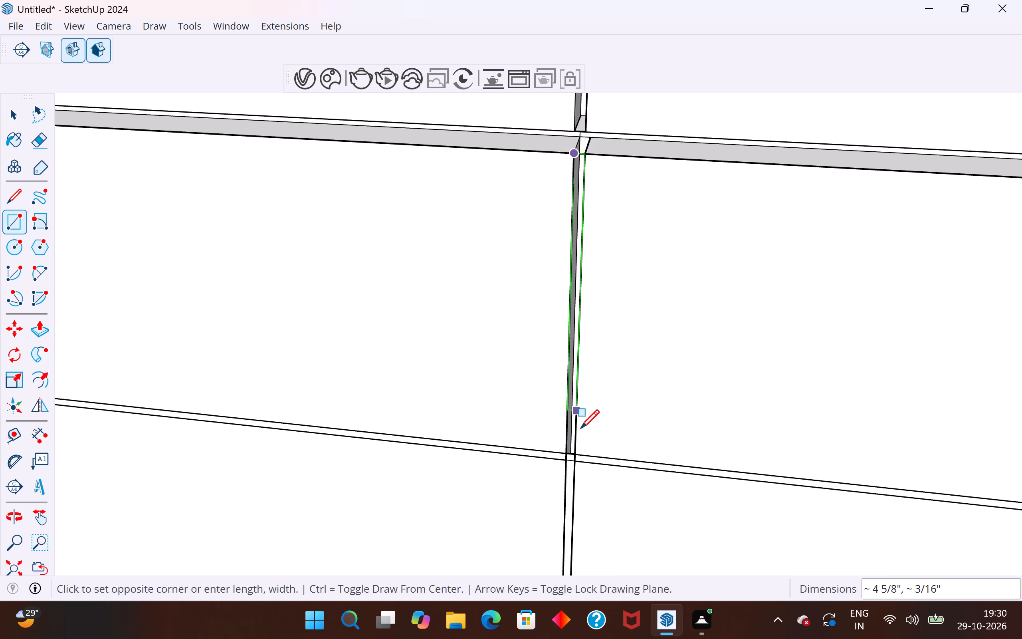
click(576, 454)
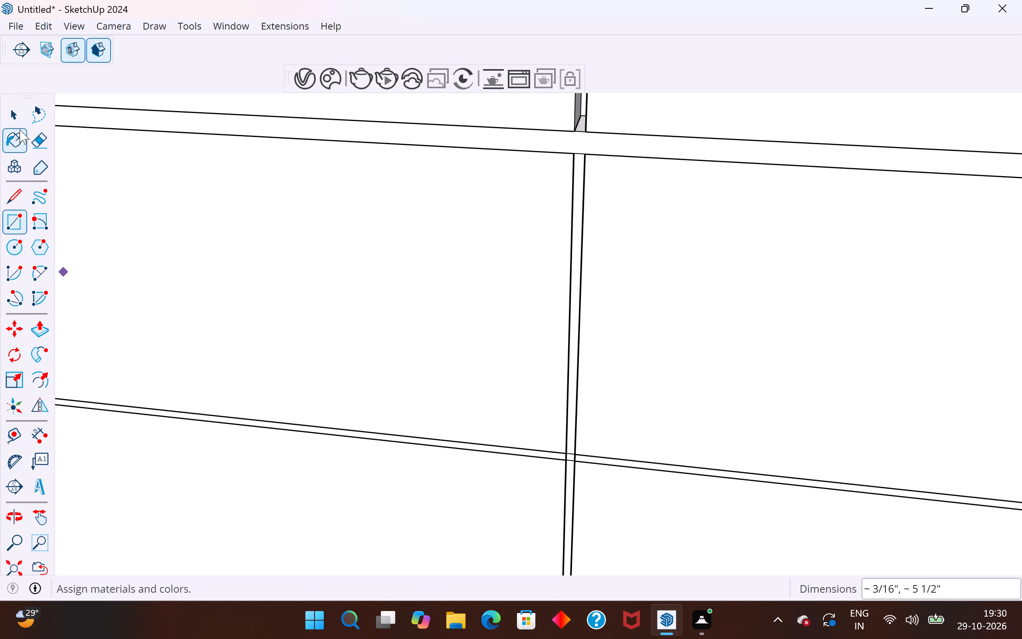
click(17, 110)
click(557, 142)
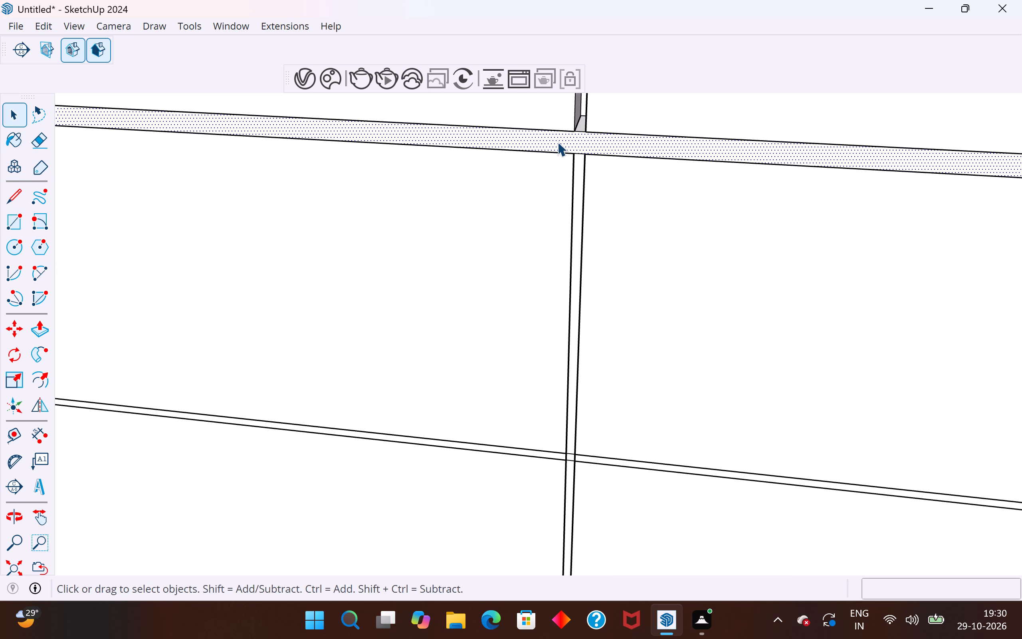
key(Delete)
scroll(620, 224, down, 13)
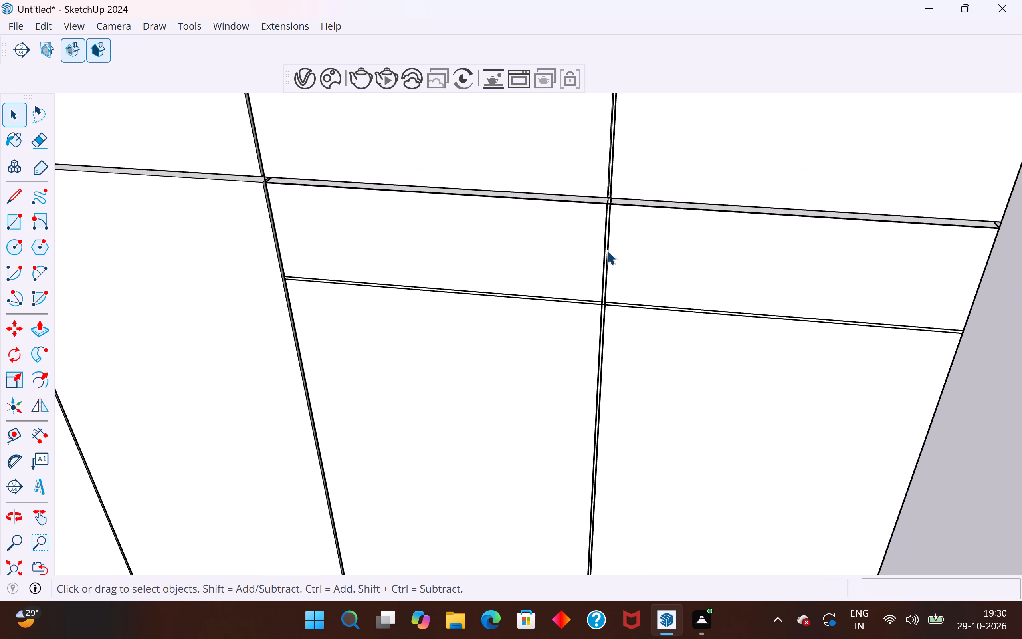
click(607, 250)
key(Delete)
Push/Pull the third vertical groove's inner face outward 3/4" between the two horizontal grooves, flush with the panel front.
scroll(605, 240, up, 9)
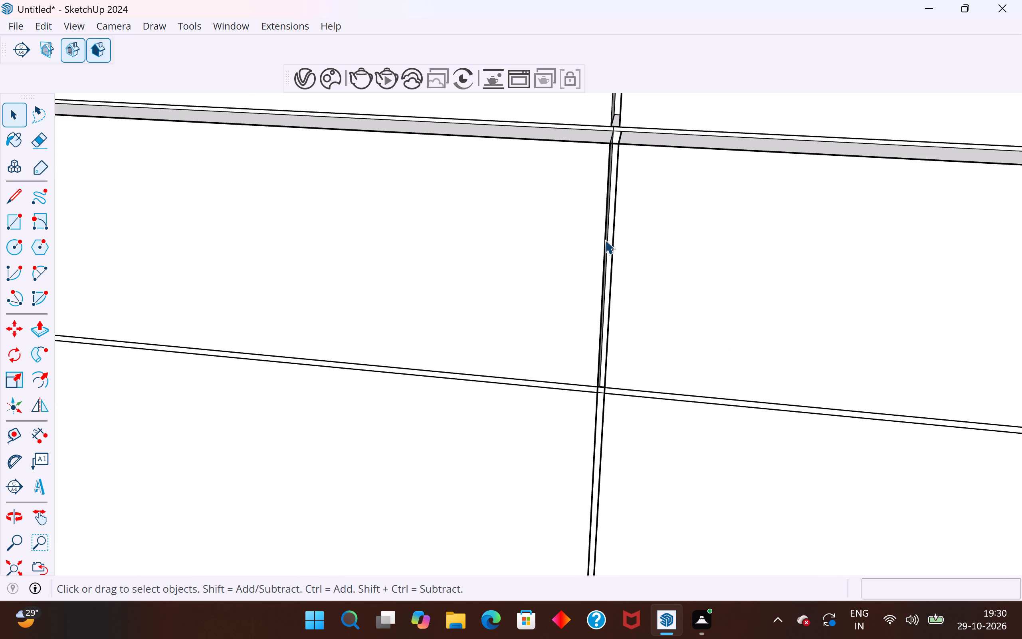
middle_drag(615, 165, 619, 166)
scroll(615, 171, up, 6)
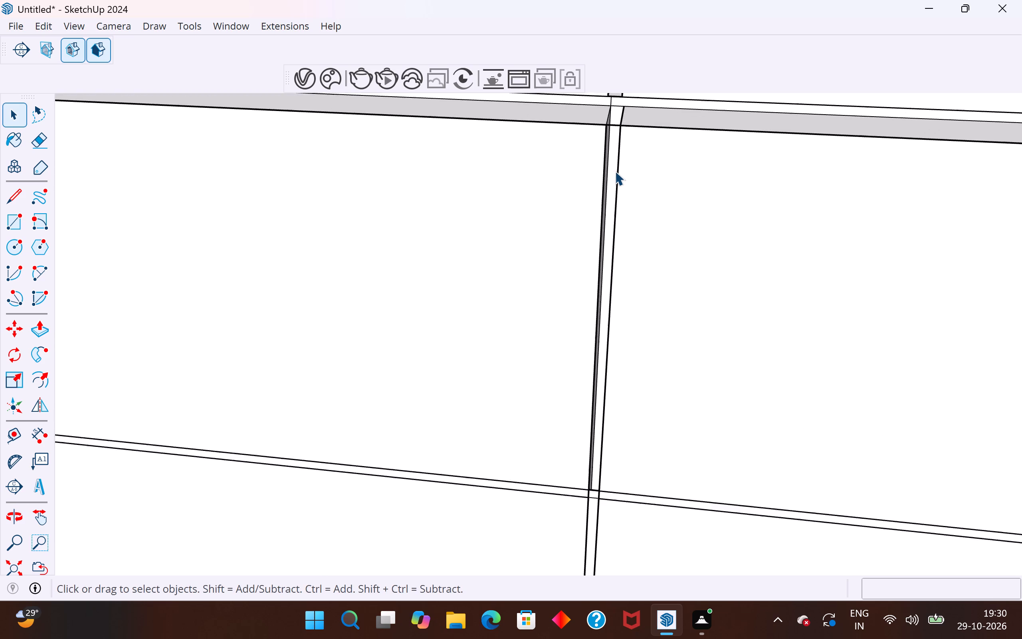
scroll(615, 171, up, 2)
click(610, 157)
scroll(580, 212, up, 4)
click(625, 202)
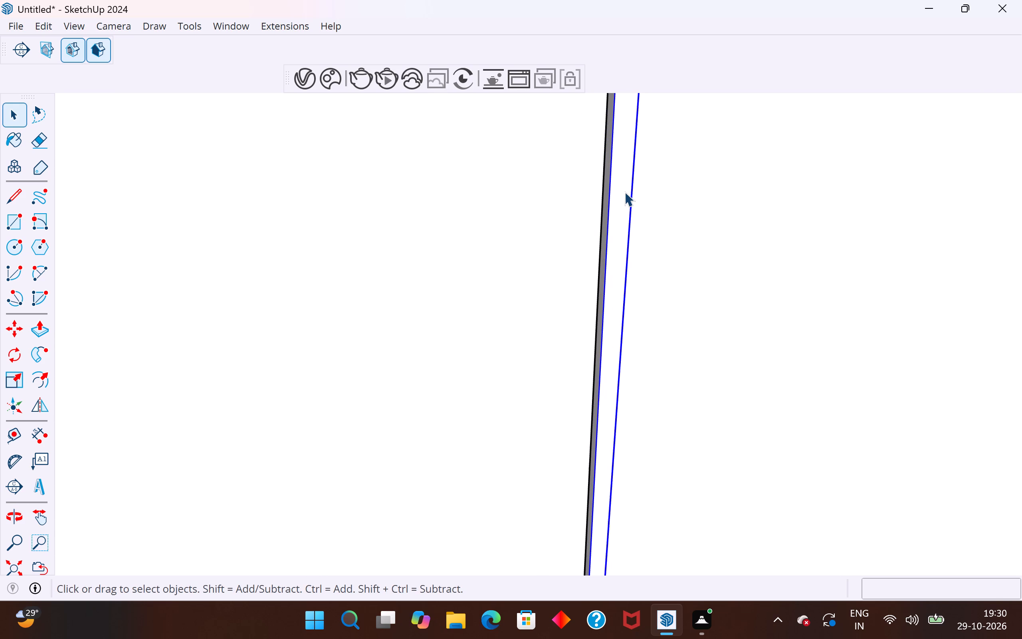
double_click(624, 191)
click(620, 186)
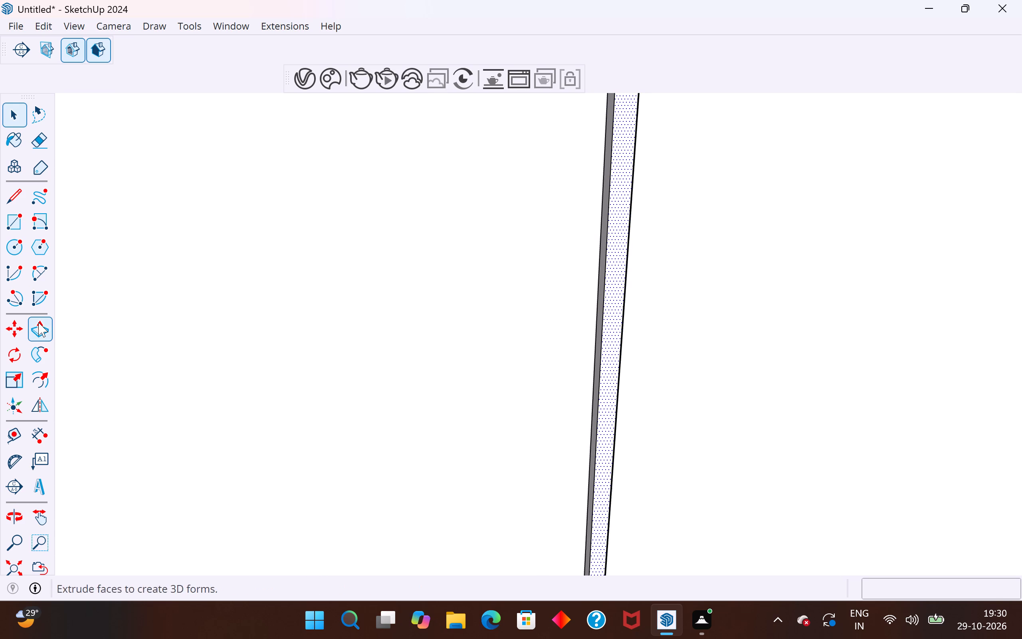
click(38, 322)
click(615, 258)
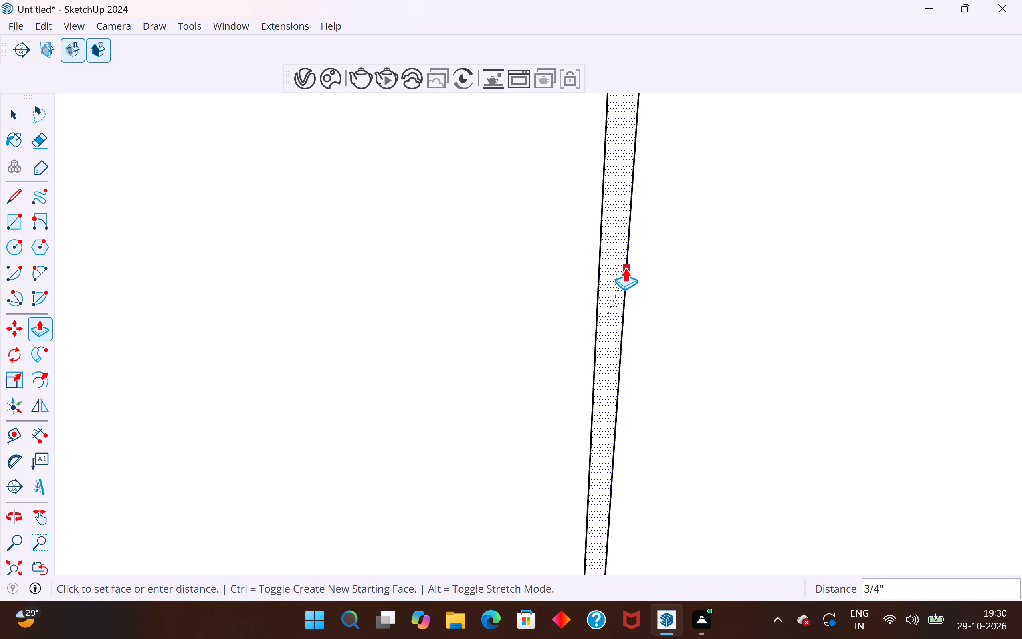
click(625, 268)
Delete the two long edges of the filled groove section between the upper and lower horizontal grooves.
click(15, 115)
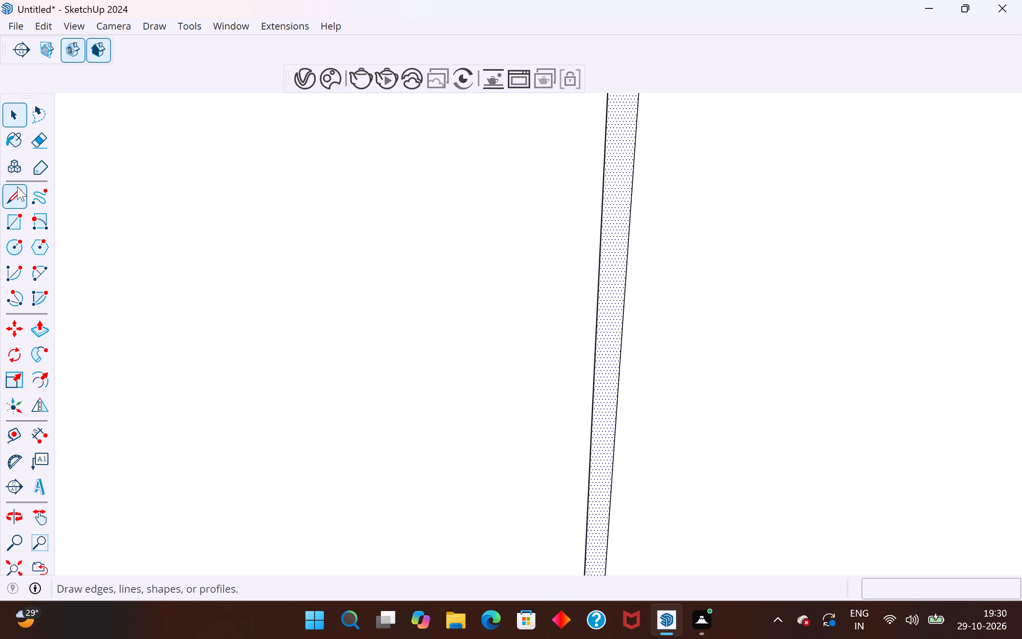
click(630, 230)
key(Delete)
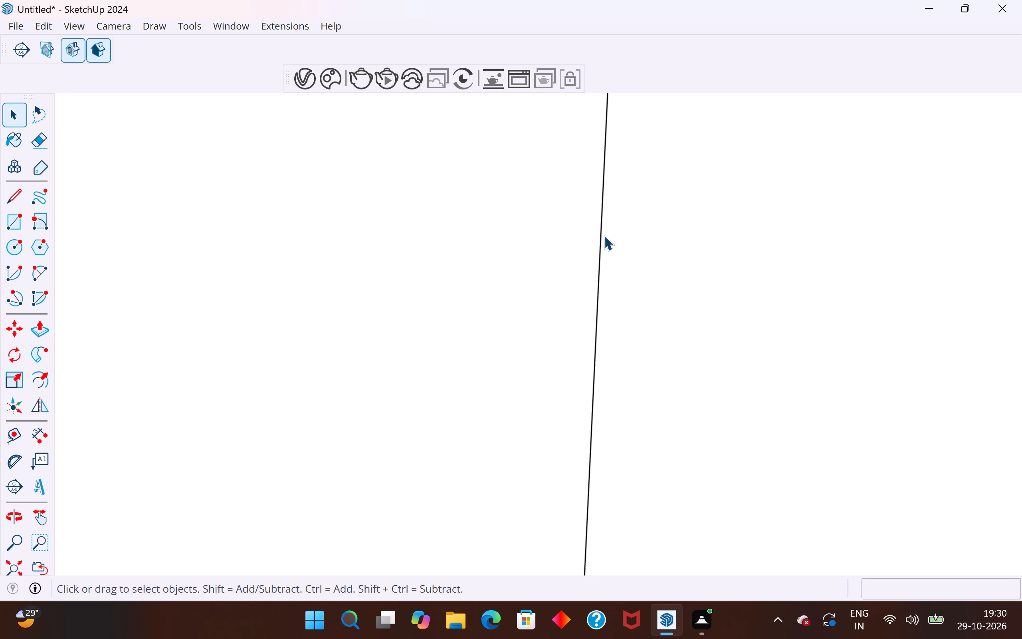
click(600, 236)
key(Delete)
Delete the remaining vertical edge on the filled section of the third vertical groove, between the two closely spaced horizontal grooves.
scroll(685, 315, down, 12)
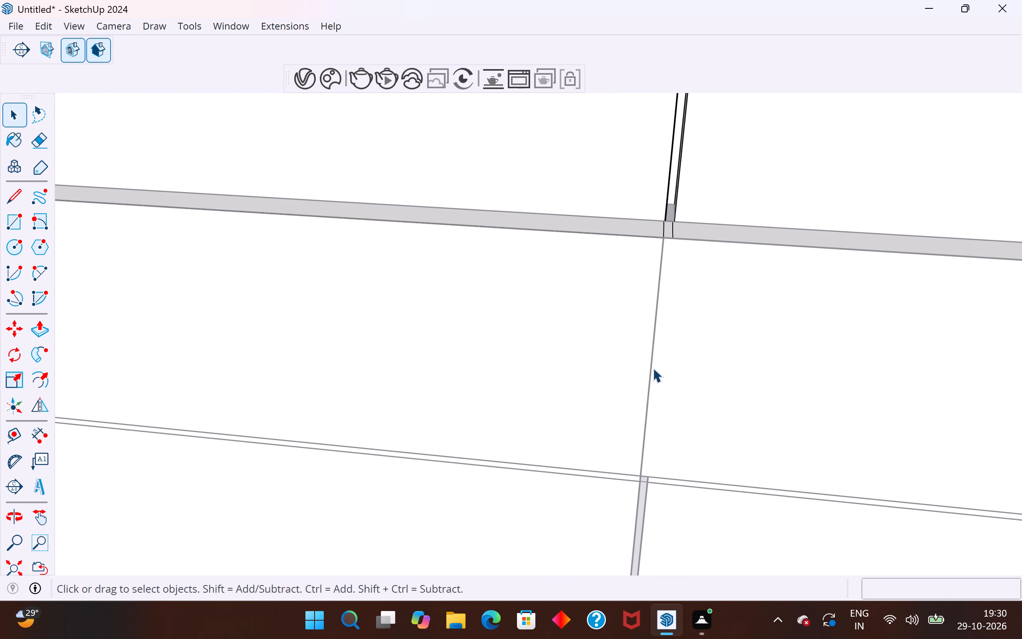
click(651, 357)
middle_drag(660, 326, 570, 480)
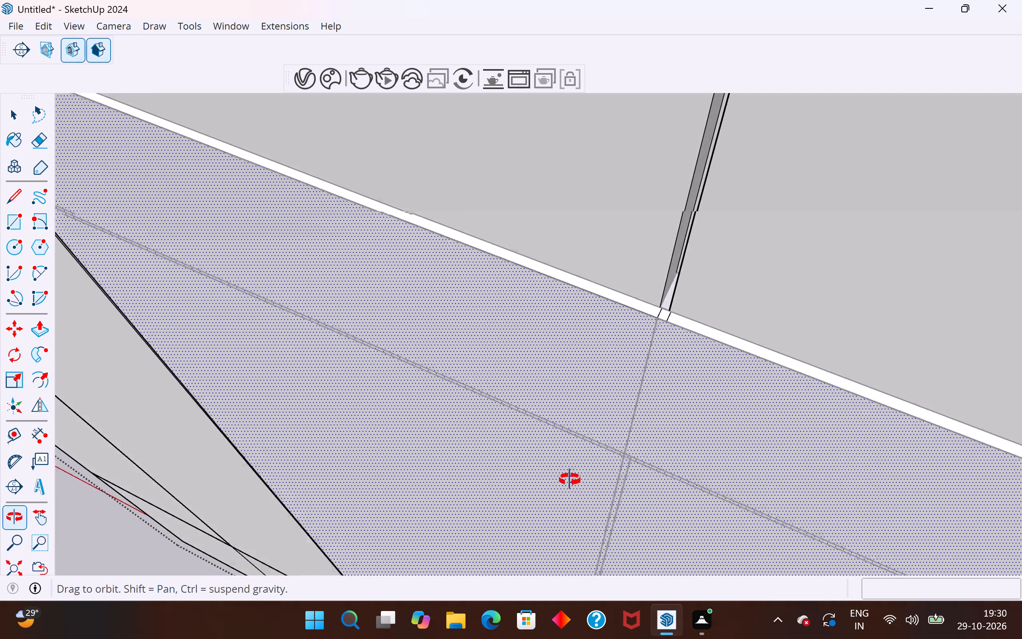
middle_drag(570, 480, 628, 425)
scroll(612, 335, down, 19)
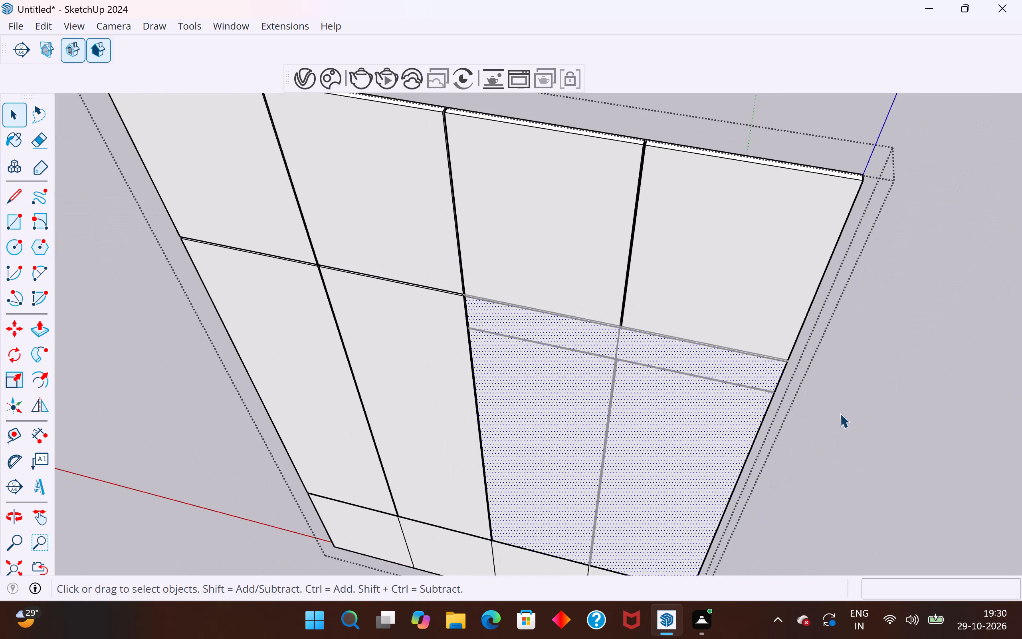
click(885, 404)
scroll(605, 323, up, 3)
scroll(617, 359, up, 3)
click(625, 356)
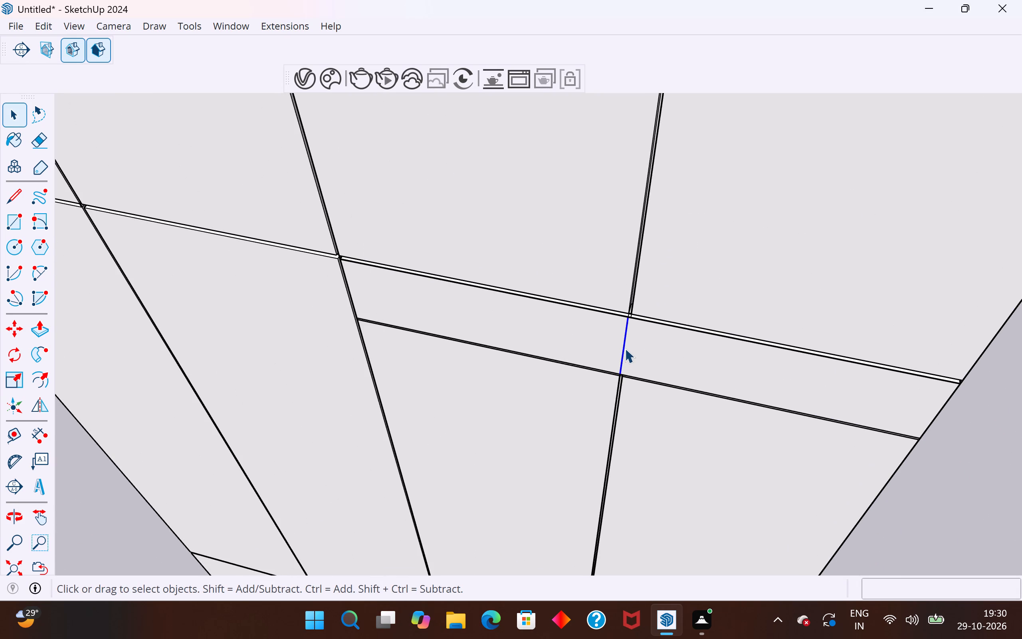
key(Delete)
Examine the whole wardrobe front's groove layout, including the band between the two horizontal grooves and the bottom row of panels.
scroll(630, 343, down, 17)
middle_drag(628, 454, 761, 218)
scroll(695, 377, down, 6)
scroll(665, 445, up, 9)
middle_drag(678, 433, 664, 433)
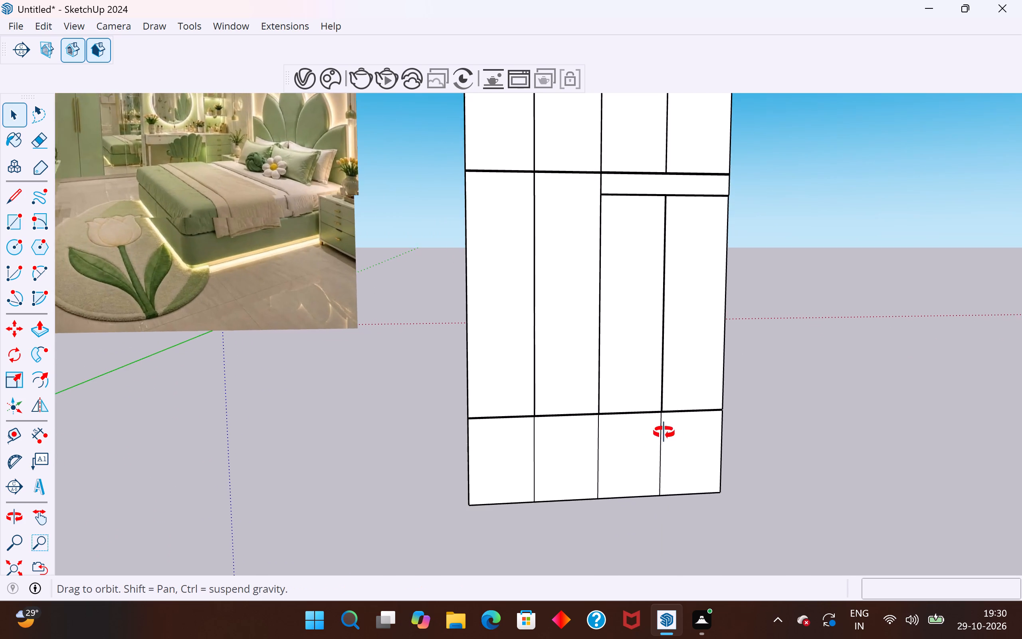
middle_drag(664, 433, 636, 480)
scroll(690, 176, up, 2)
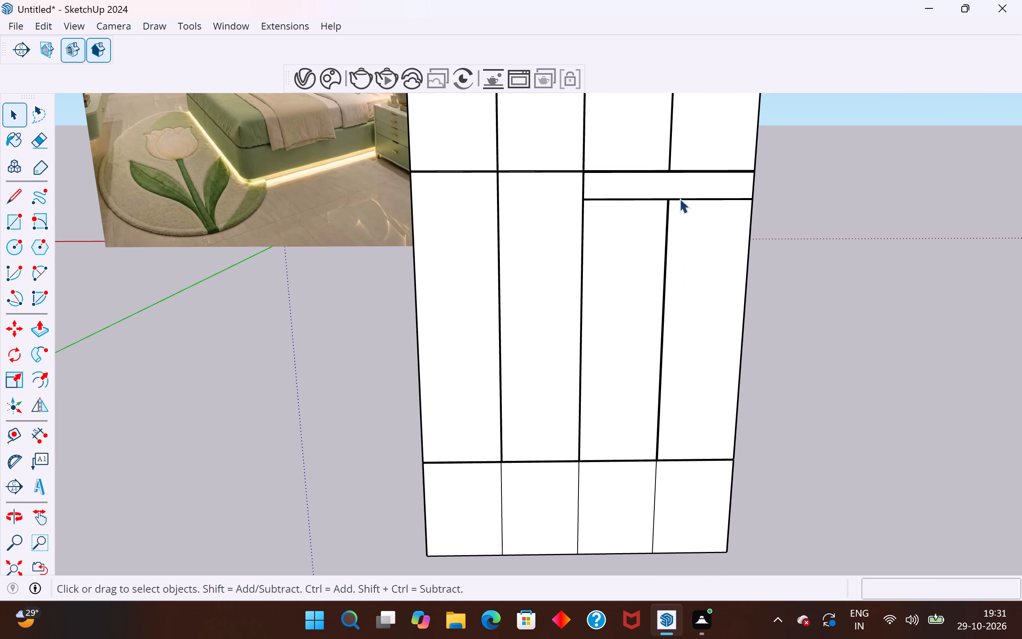
scroll(620, 335, down, 3)
middle_drag(658, 335, 671, 387)
scroll(671, 387, down, 1)
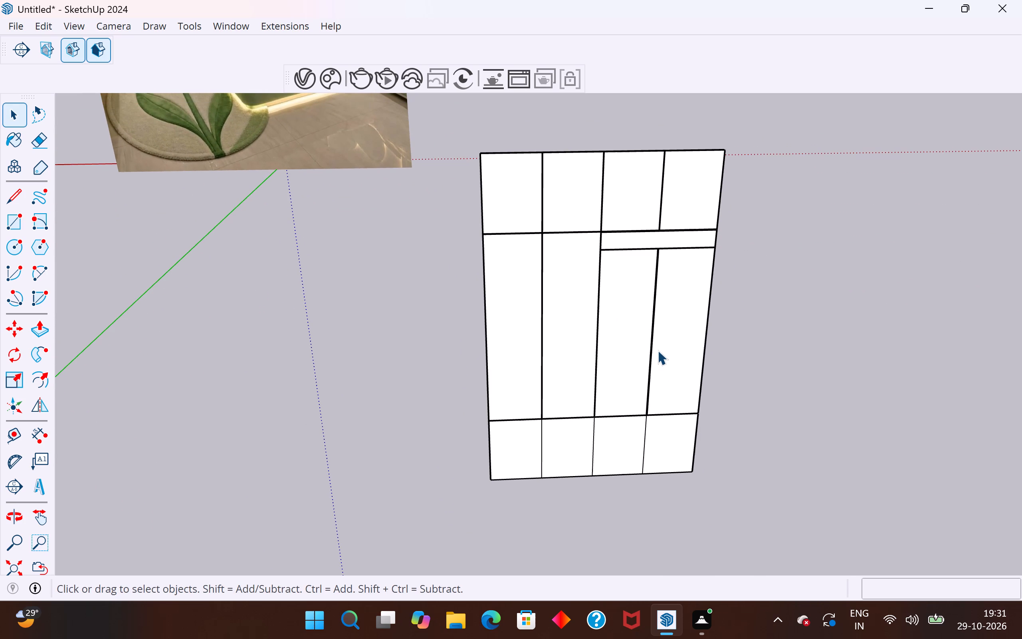
scroll(658, 350, up, 3)
scroll(635, 375, down, 2)
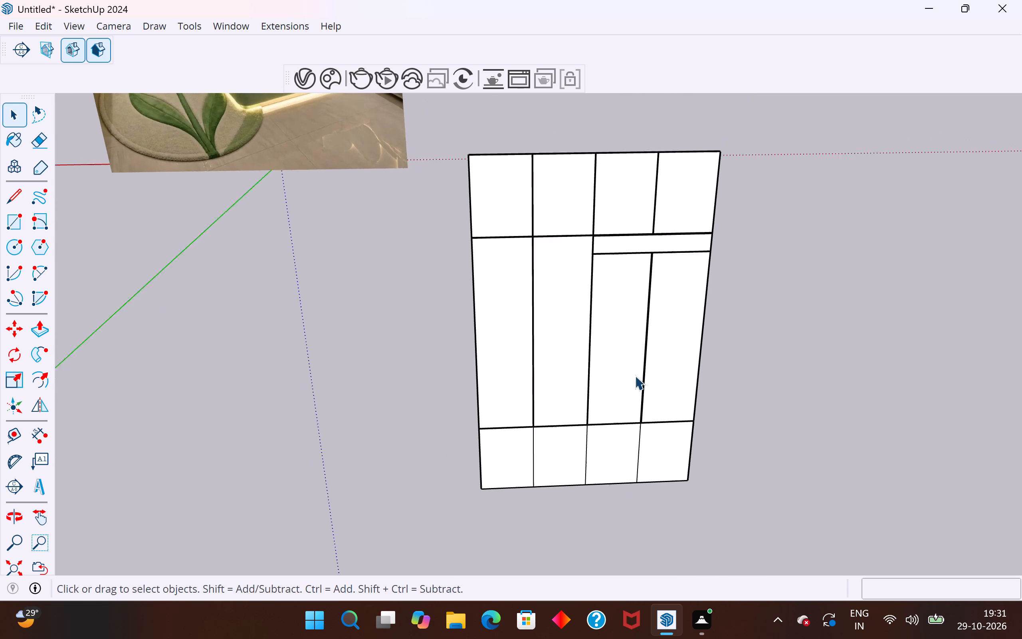
scroll(635, 375, down, 2)
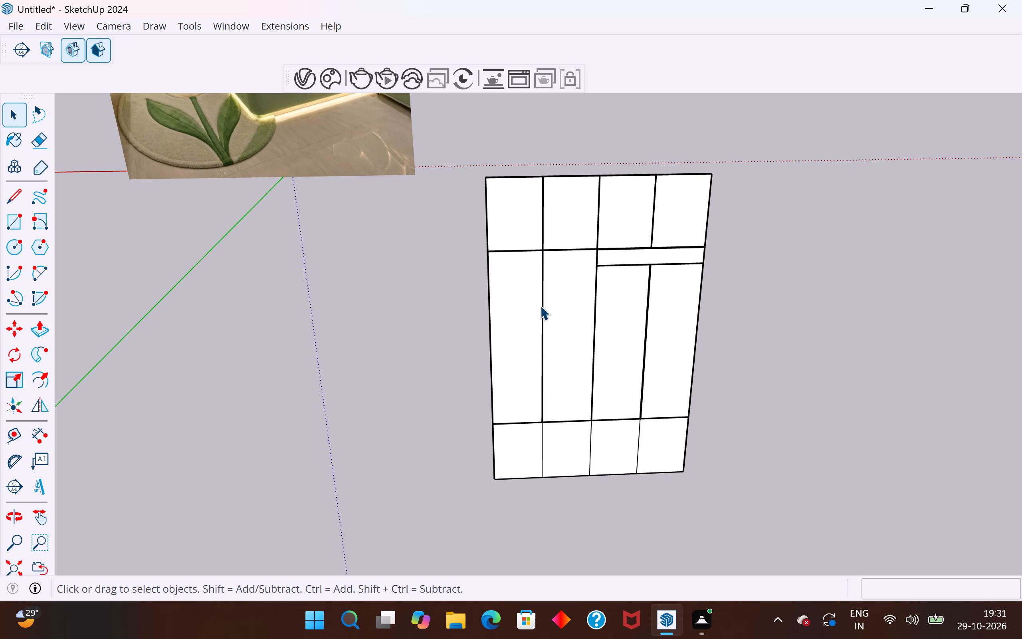
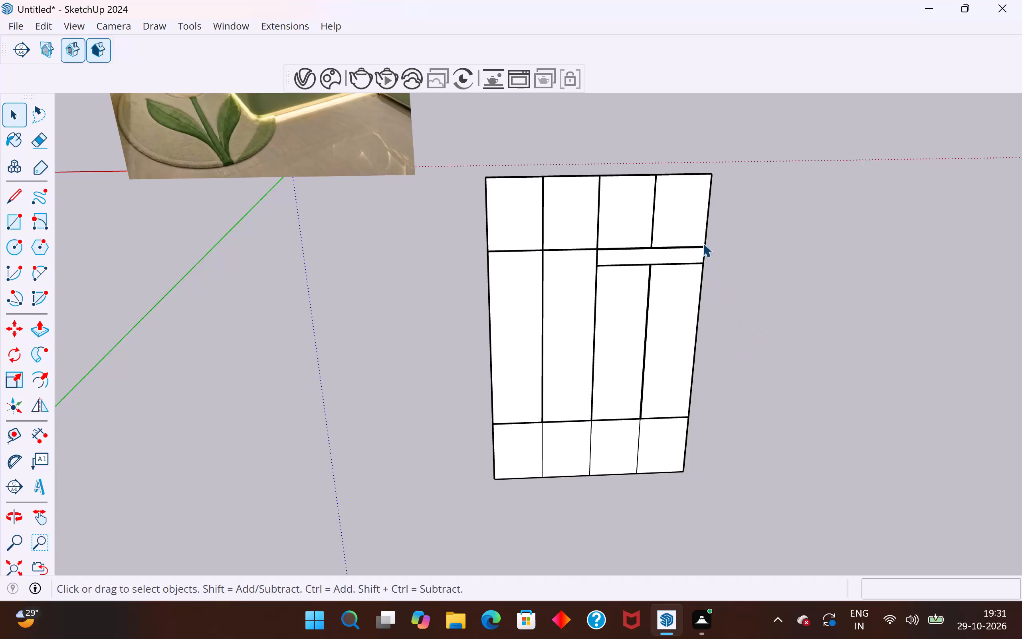
Undo the recent edits back to before the extra horizontal groove and its guide were added across the wardrobe front's third and fourth columns.
scroll(700, 235, up, 2)
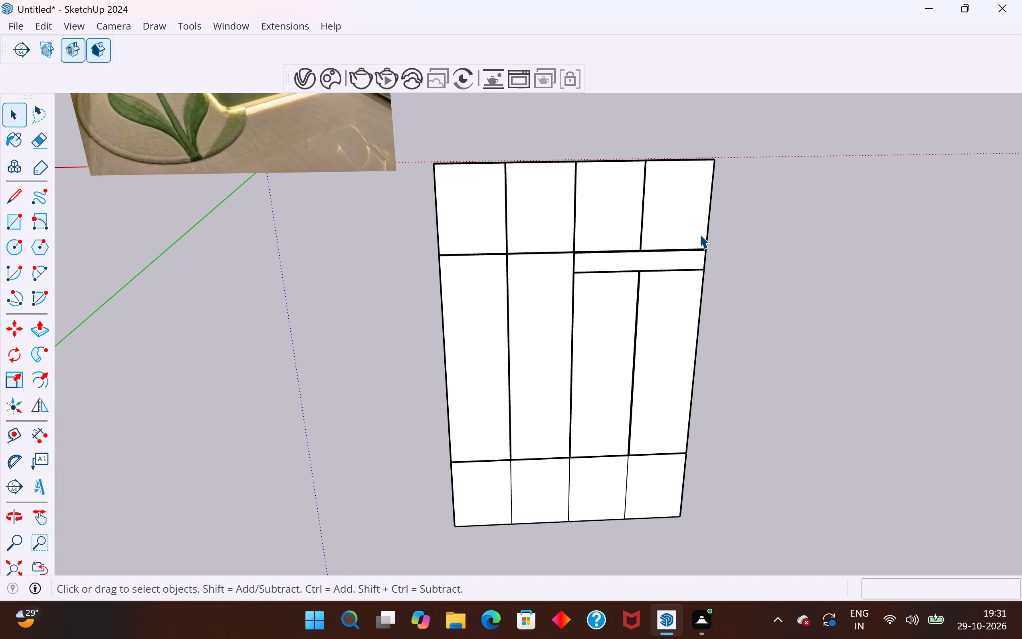
middle_drag(689, 240, 681, 183)
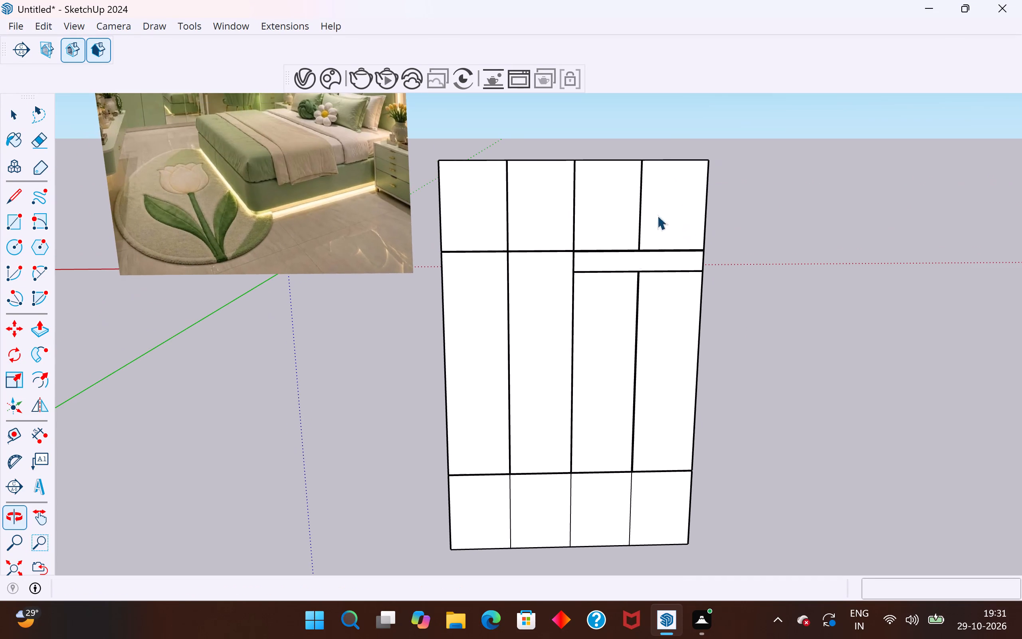
scroll(633, 255, up, 2)
scroll(644, 252, down, 3)
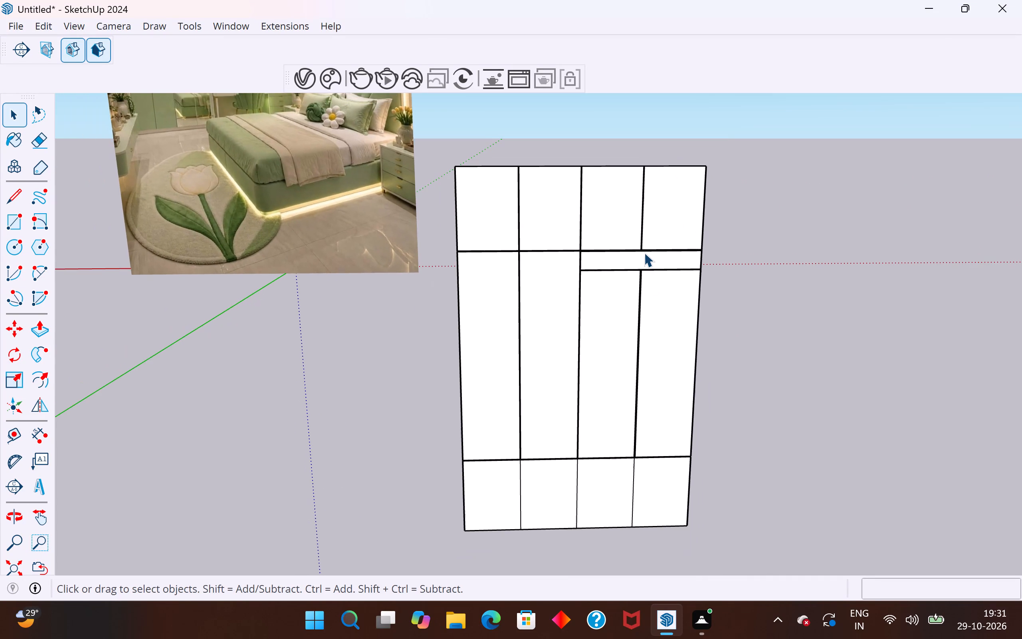
middle_drag(654, 319, 636, 282)
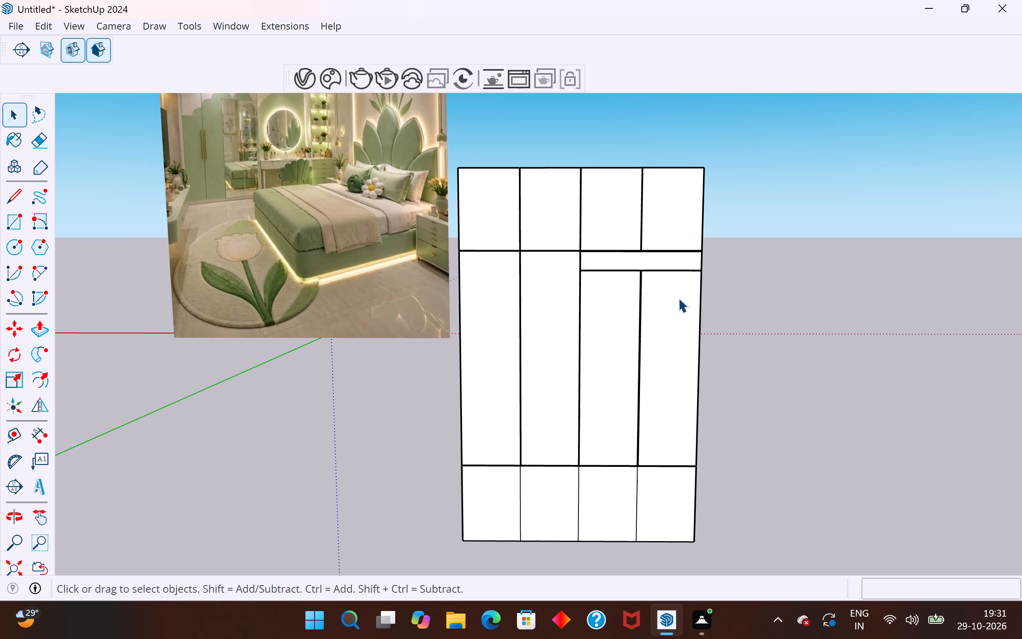
key(ctrl+z)
key(ctrl+z)
key(ctrl+z)
key(ctrl+z)
key(ctrl+z)
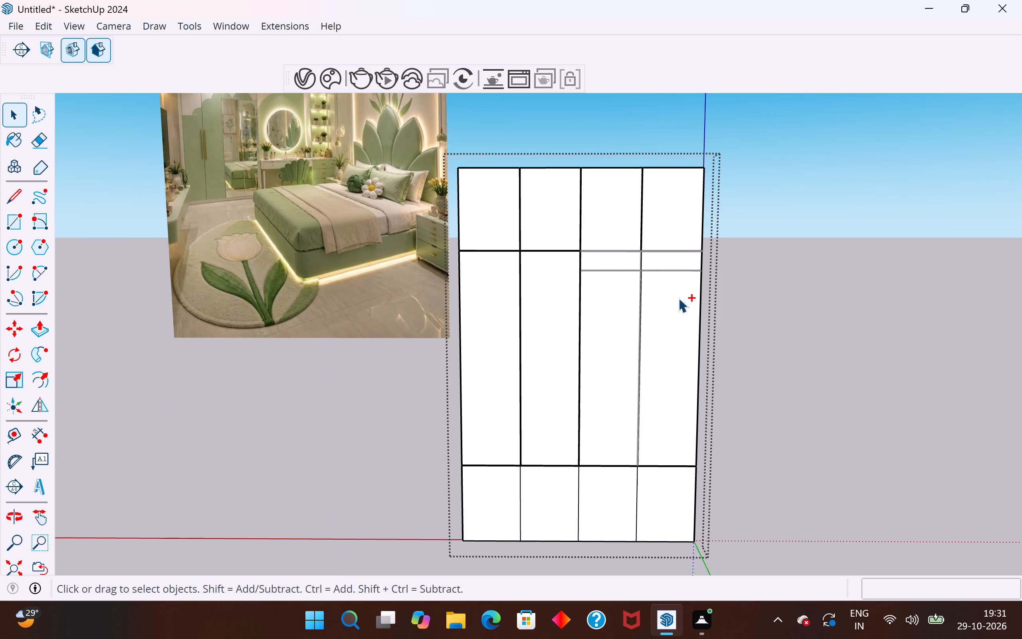
key(ctrl+z)
key(ctrl+z)
key(ctrl+z)
key(ctrl+z)
key(ctrl+z)
key(ctrl+z)
key(ctrl+z)
key(ctrl+z)
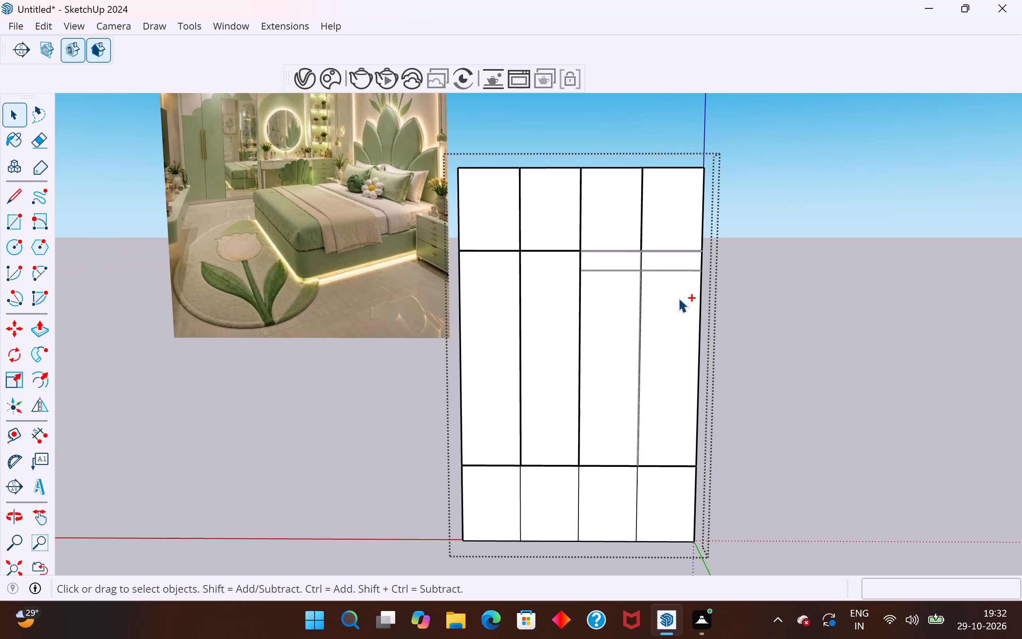
key(ctrl+z)
key(ctrl+z)
key(ctrl+z)
key(ctrl+z)
key(ctrl+z)
ctrl+click(678, 298)
key(ctrl+z)
key(ctrl+z)
key(ctrl+z)
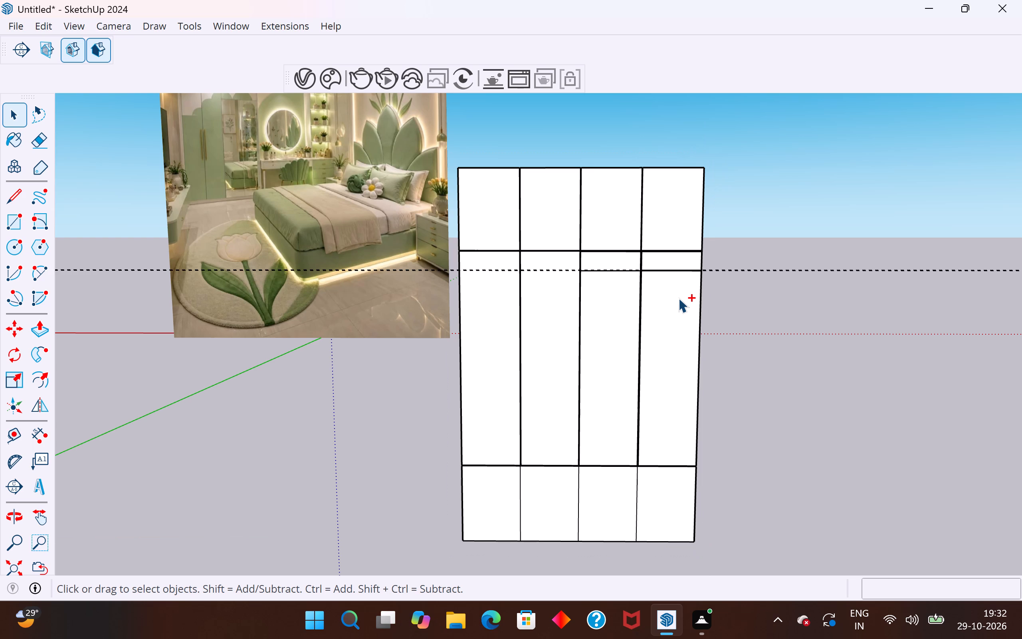
key(ctrl+z)
key(ctrl+z)
key(ctrl+z)
key(ctrl+z)
key(ctrl+z)
key(ctrl+z)
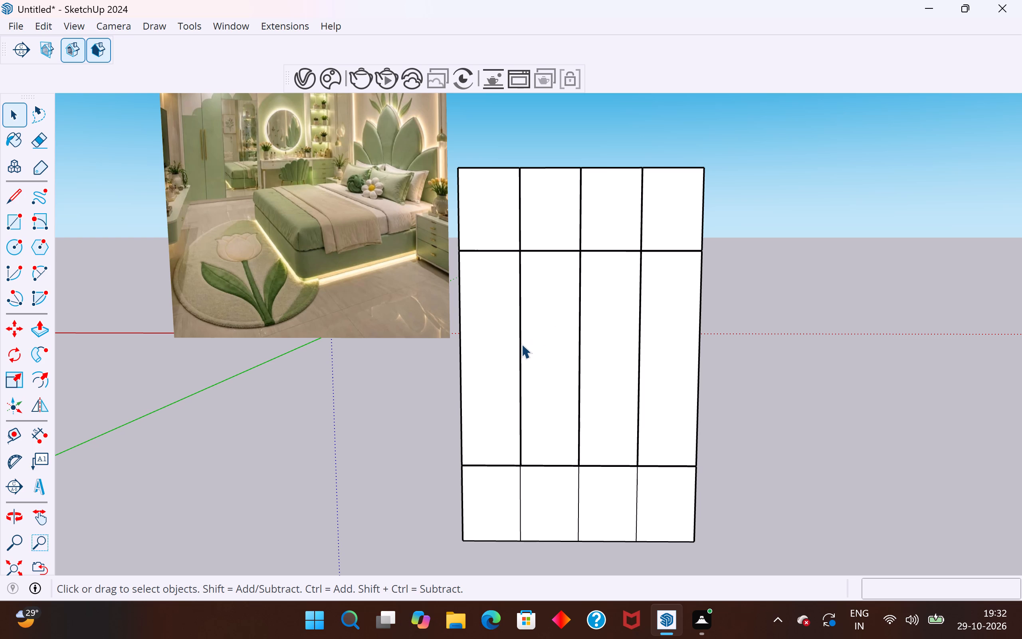
Examine the whole wardrobe front's panel layout against the bedroom reference image.
scroll(521, 345, down, 3)
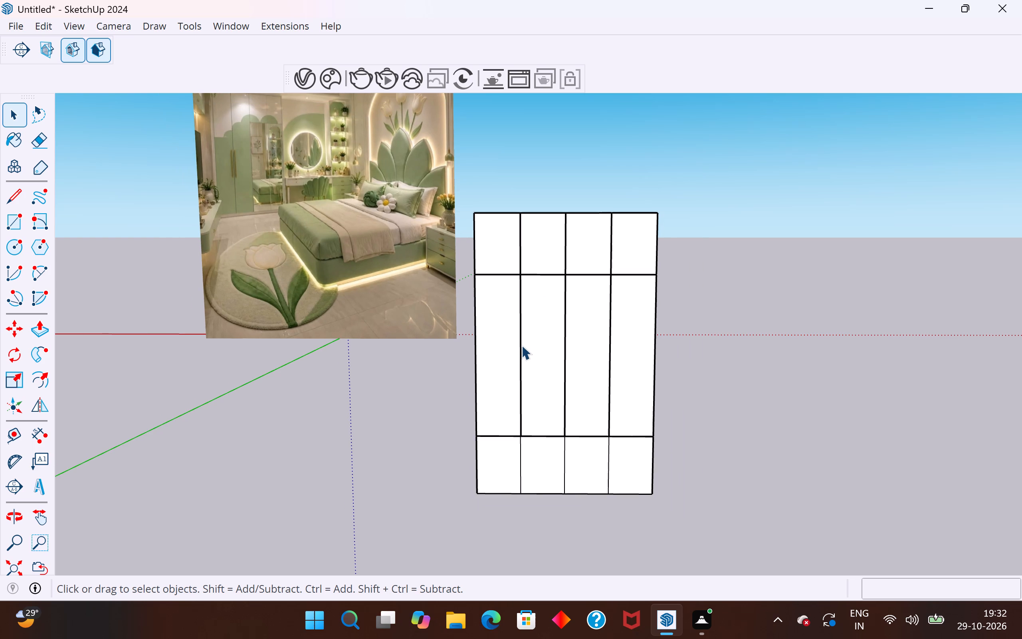
scroll(521, 345, down, 2)
middle_drag(516, 352, 571, 378)
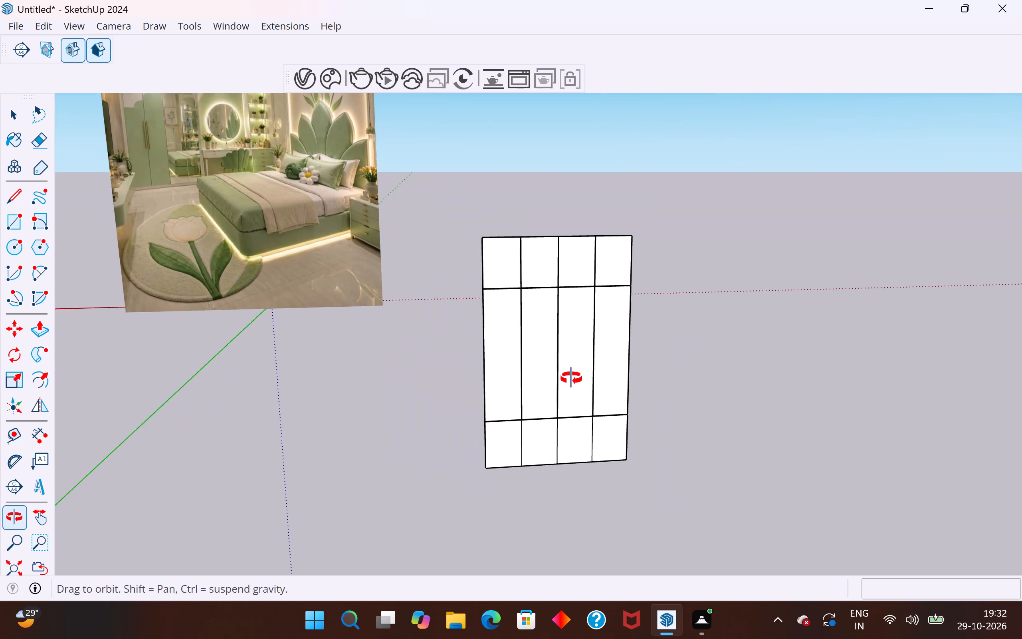
middle_drag(571, 378, 572, 369)
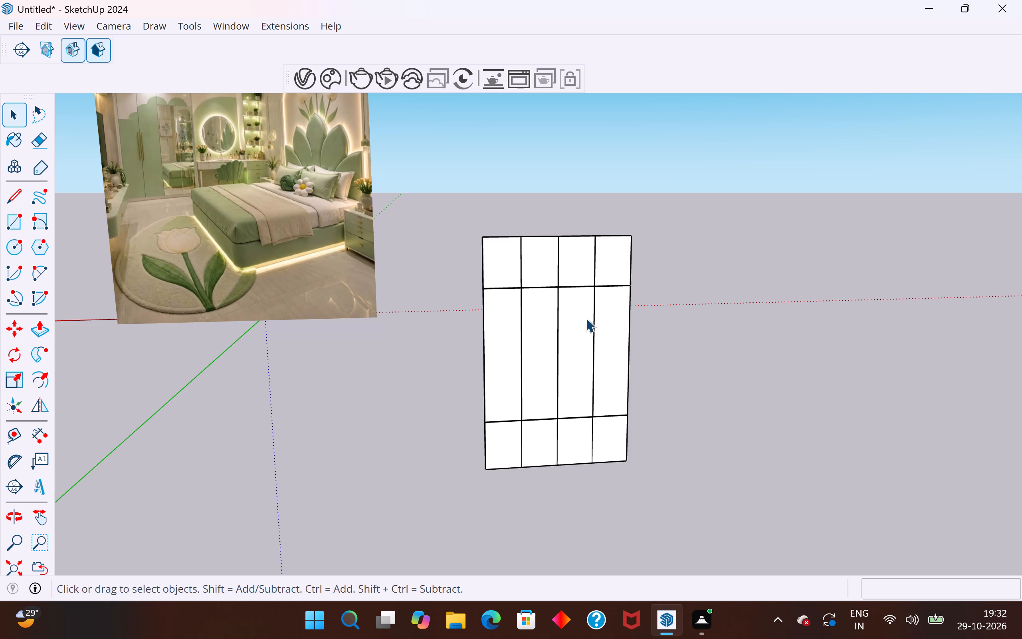
middle_drag(596, 320, 608, 304)
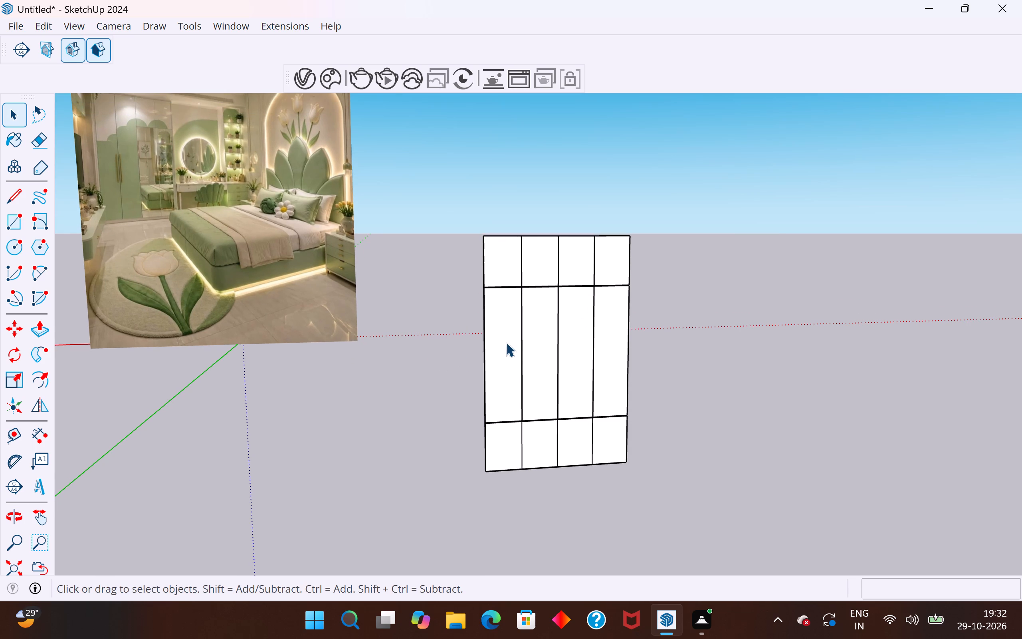
scroll(507, 342, up, 1)
scroll(507, 342, down, 2)
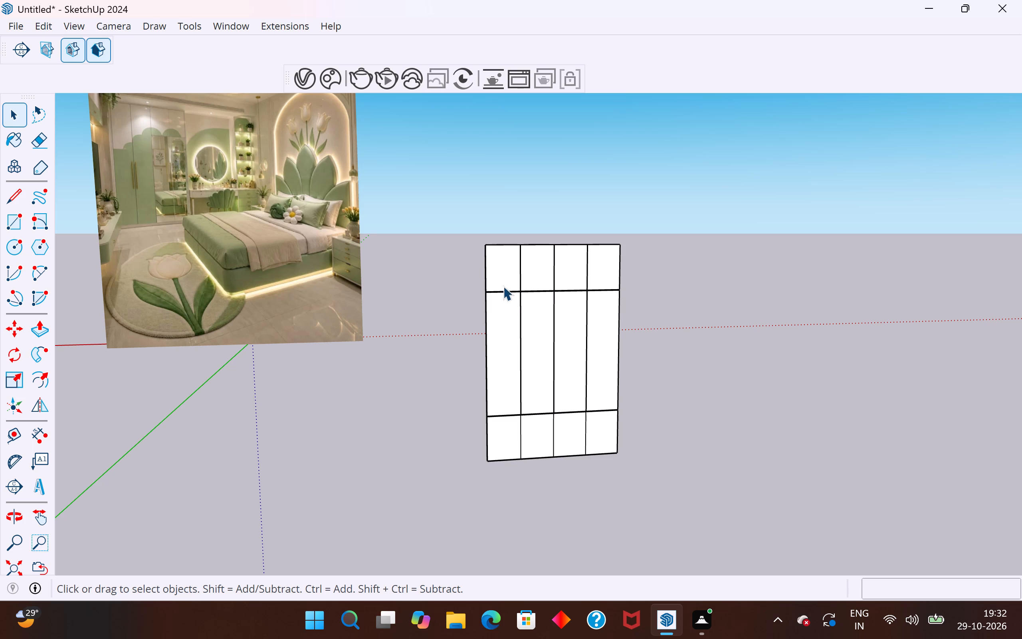
scroll(503, 286, up, 3)
scroll(690, 343, down, 3)
Push/Pull the upper horizontal groove's inner face outward 3/4" across the first column, flush with the panel front.
scroll(561, 309, up, 4)
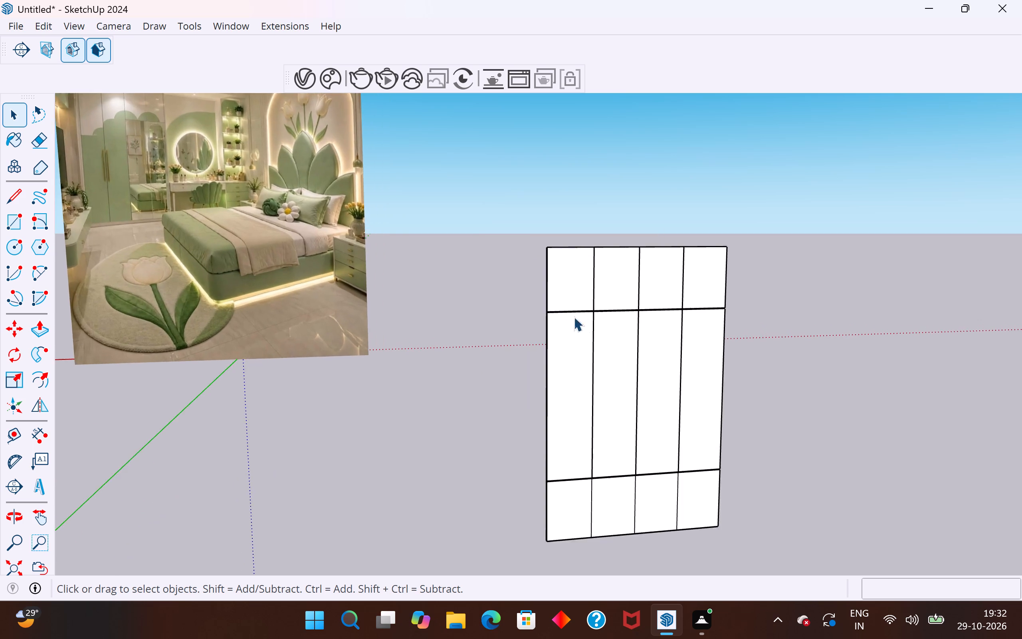
scroll(585, 317, up, 18)
middle_drag(599, 315, 685, 320)
scroll(587, 296, up, 4)
middle_drag(685, 260, 707, 260)
scroll(768, 239, down, 4)
scroll(537, 287, up, 3)
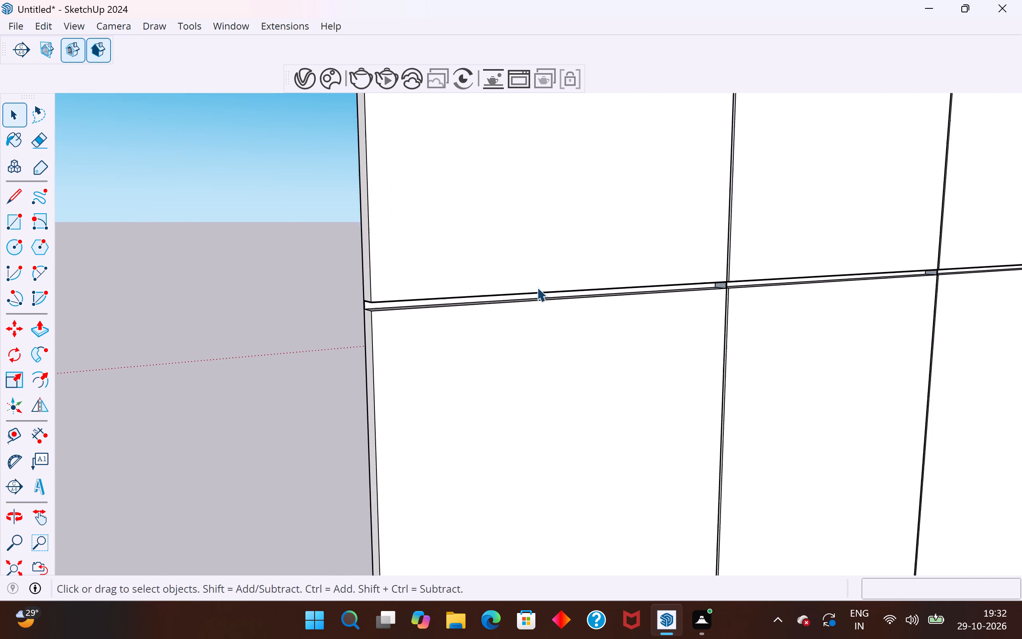
scroll(537, 287, up, 1)
middle_drag(756, 236, 790, 234)
scroll(472, 365, up, 2)
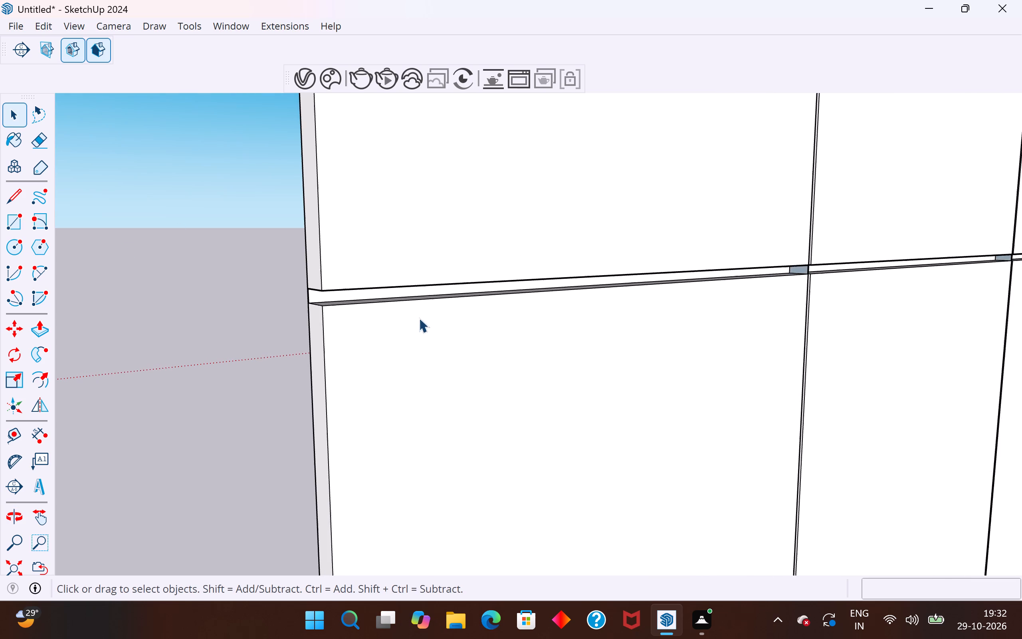
scroll(419, 318, up, 1)
scroll(246, 312, up, 4)
scroll(303, 297, down, 8)
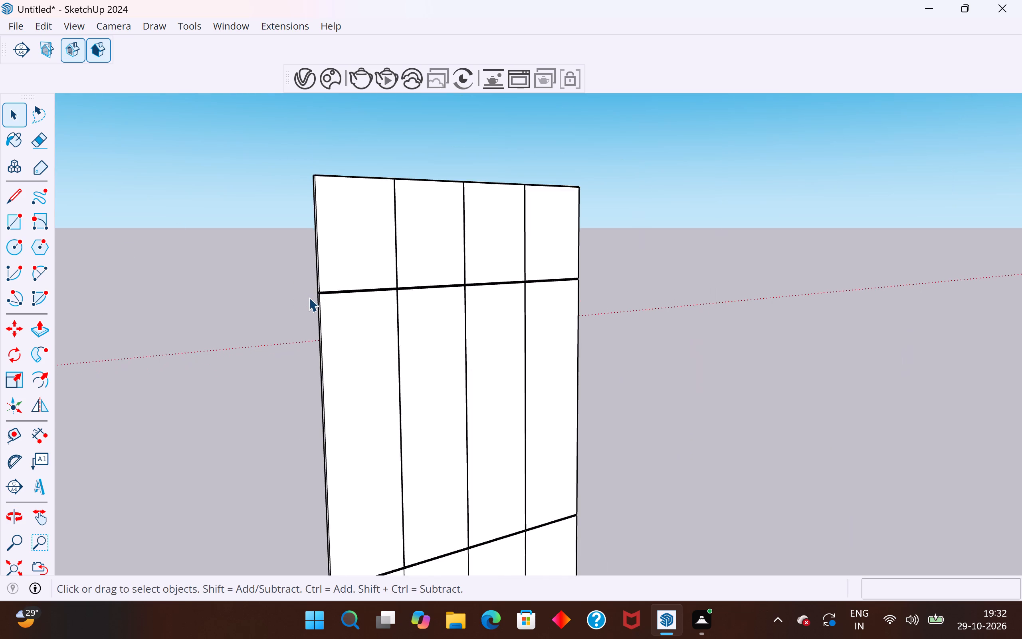
scroll(323, 299, up, 20)
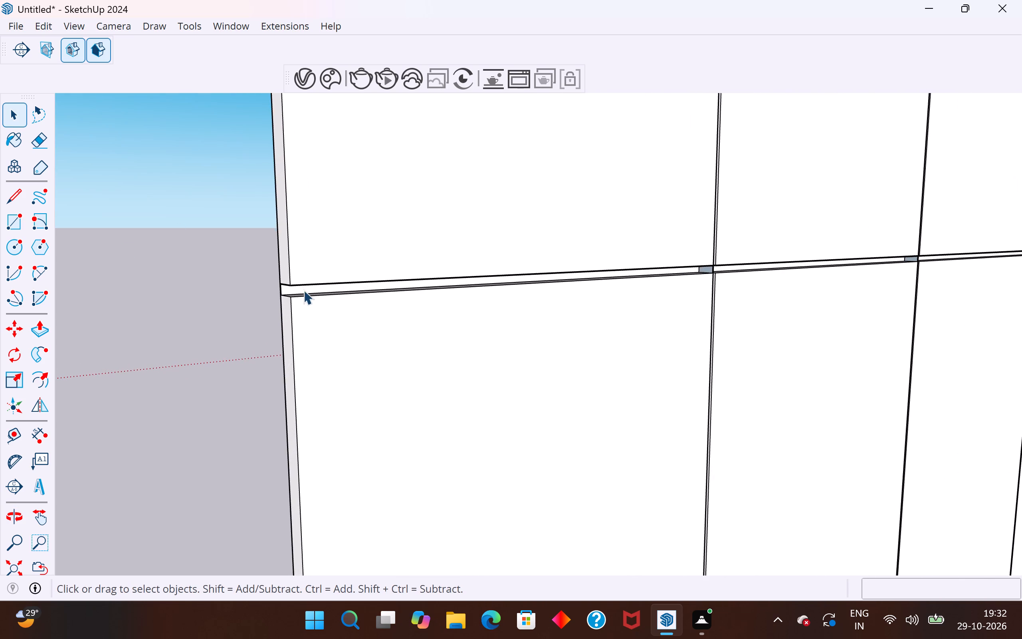
scroll(302, 287, up, 4)
click(295, 289)
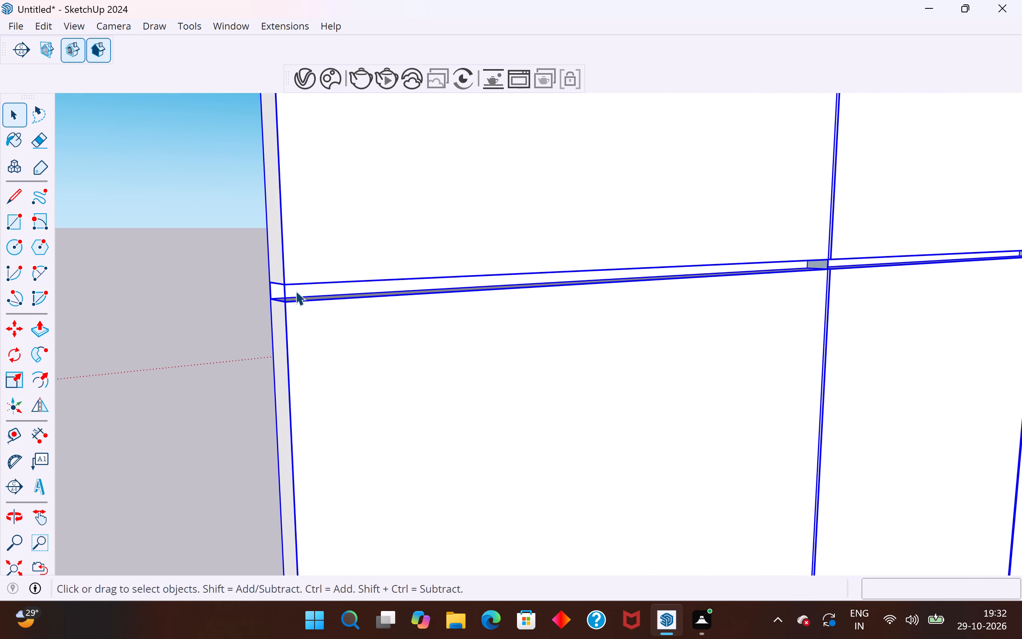
click(295, 291)
double_click(307, 291)
click(314, 288)
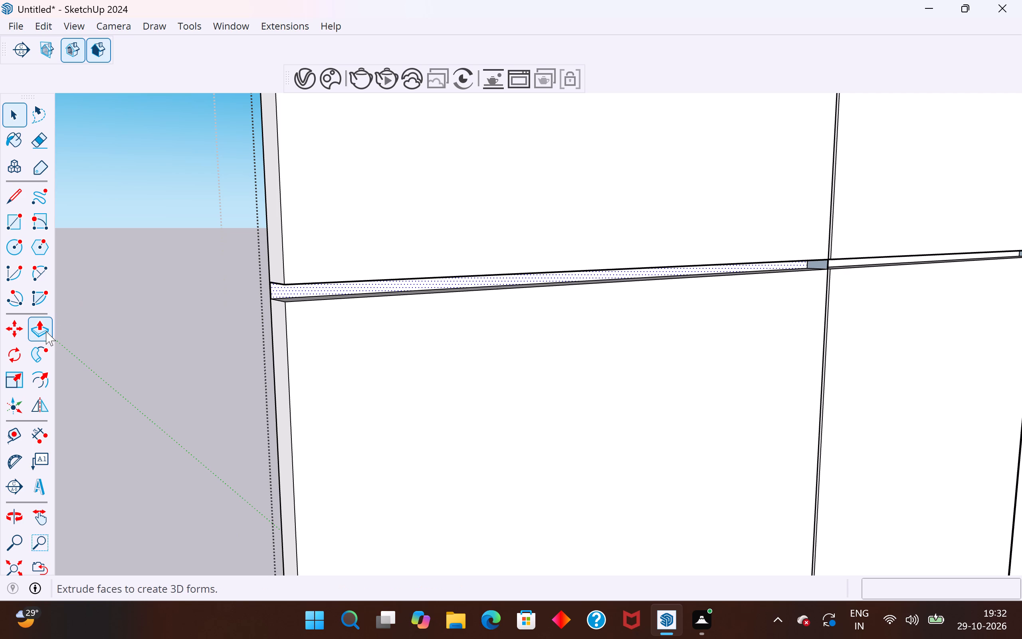
click(46, 331)
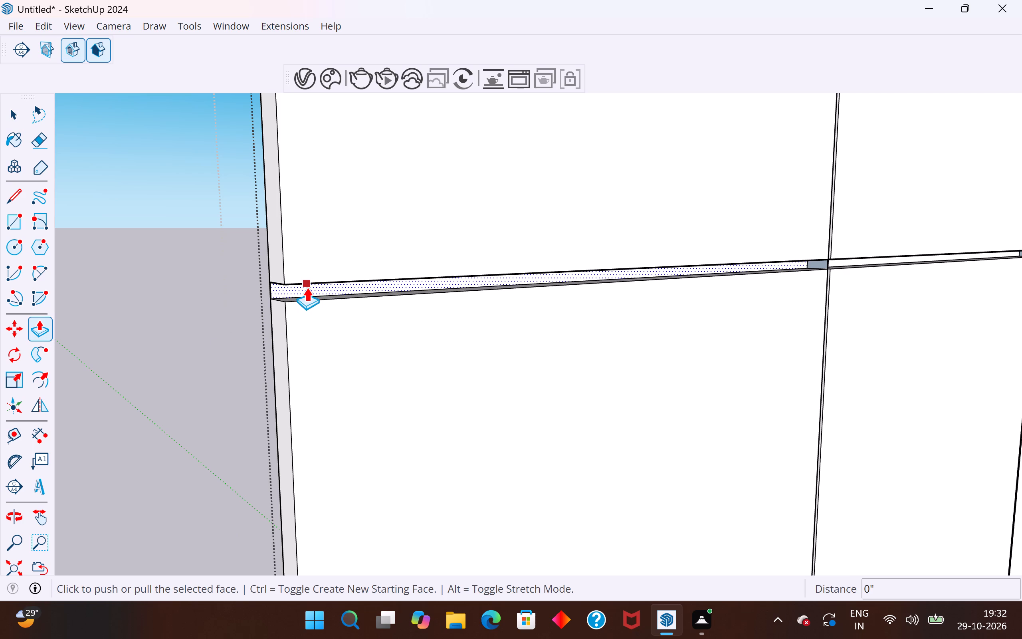
scroll(302, 287, up, 8)
click(291, 292)
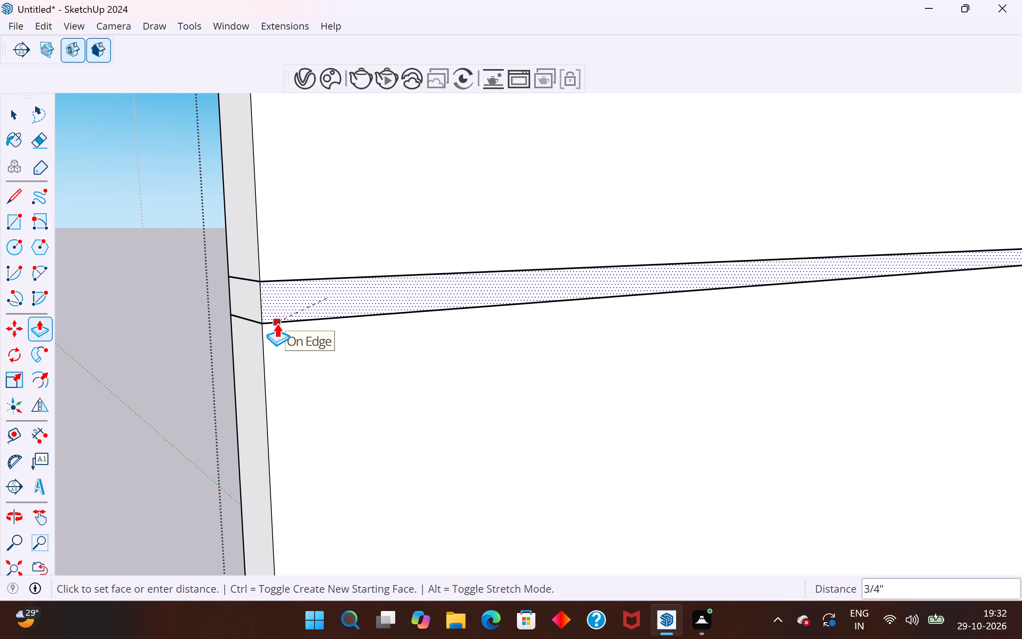
click(277, 323)
scroll(214, 293, down, 11)
scroll(573, 262, up, 3)
scroll(582, 279, down, 4)
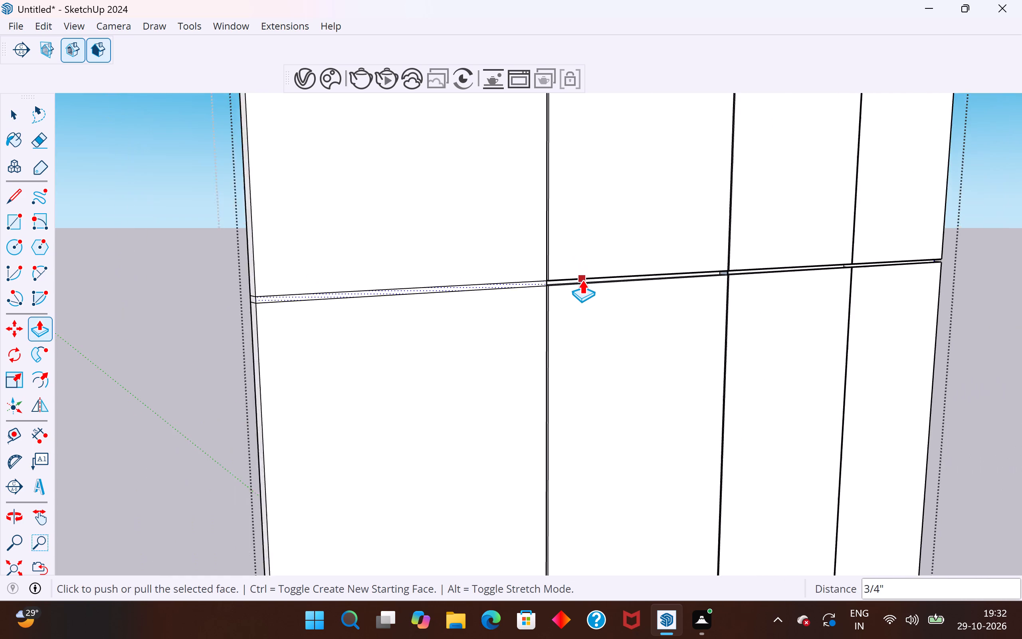
scroll(582, 280, down, 6)
click(25, 116)
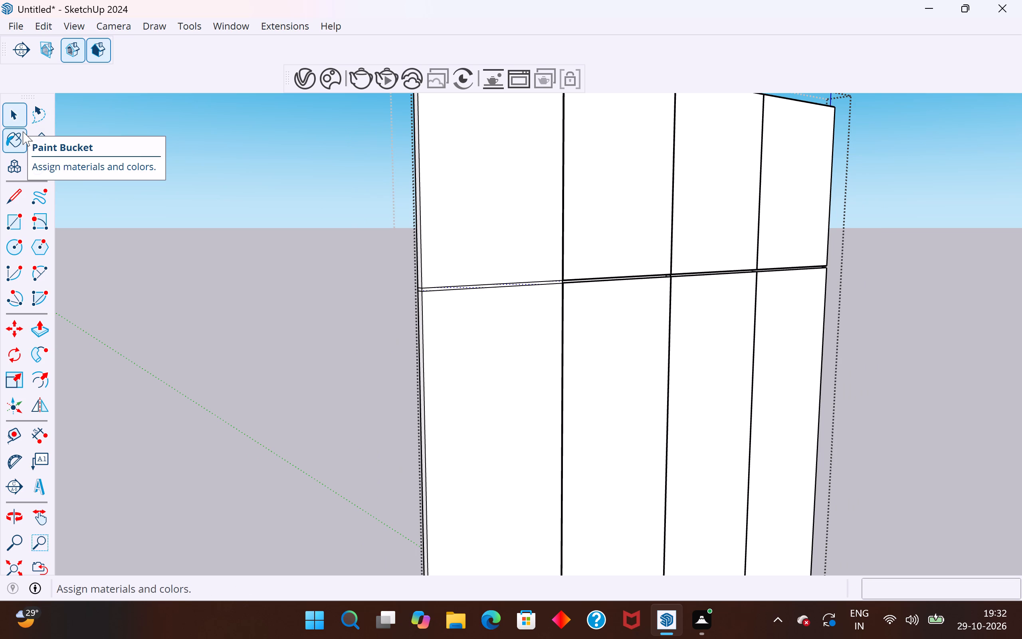
click(175, 178)
Push/Pull the upper horizontal groove's inner face outward 3/4" across the second column, between the first and second vertical grooves.
scroll(725, 272, up, 5)
scroll(461, 267, up, 5)
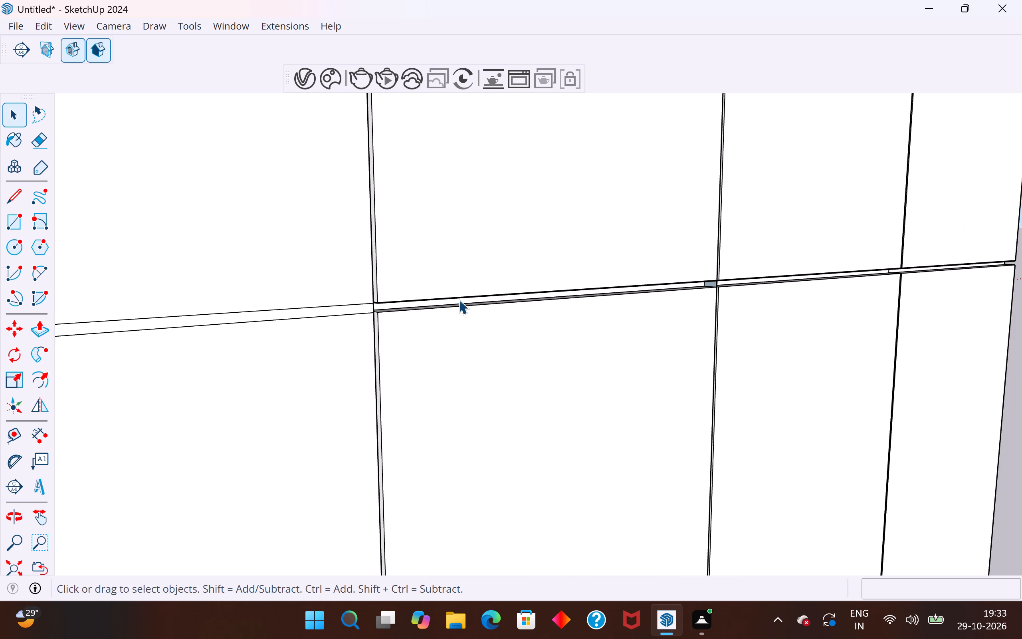
scroll(464, 312, up, 5)
click(432, 293)
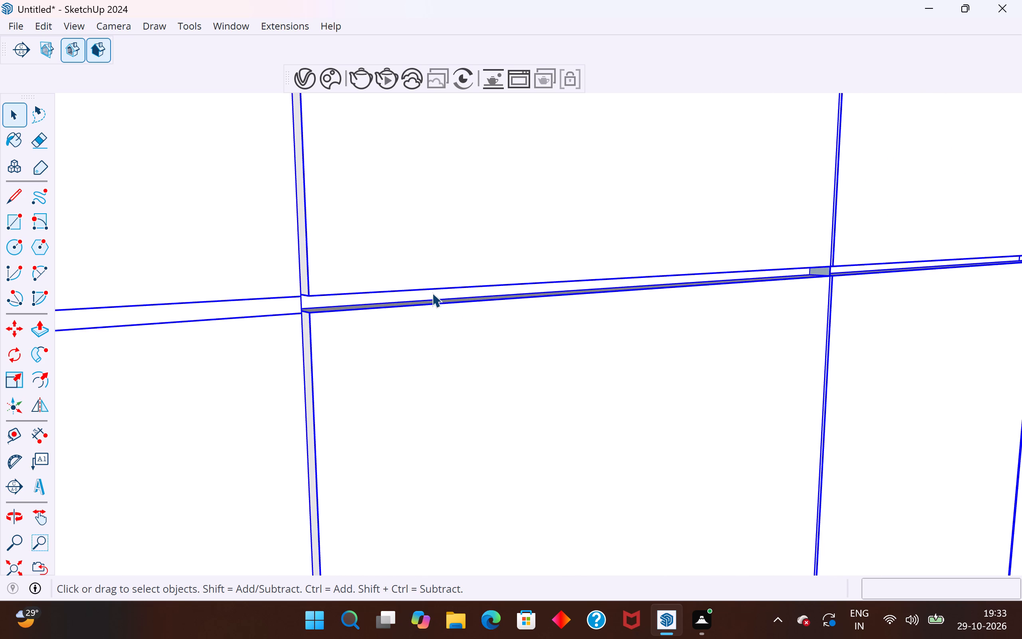
double_click(432, 293)
click(363, 296)
scroll(363, 296, up, 4)
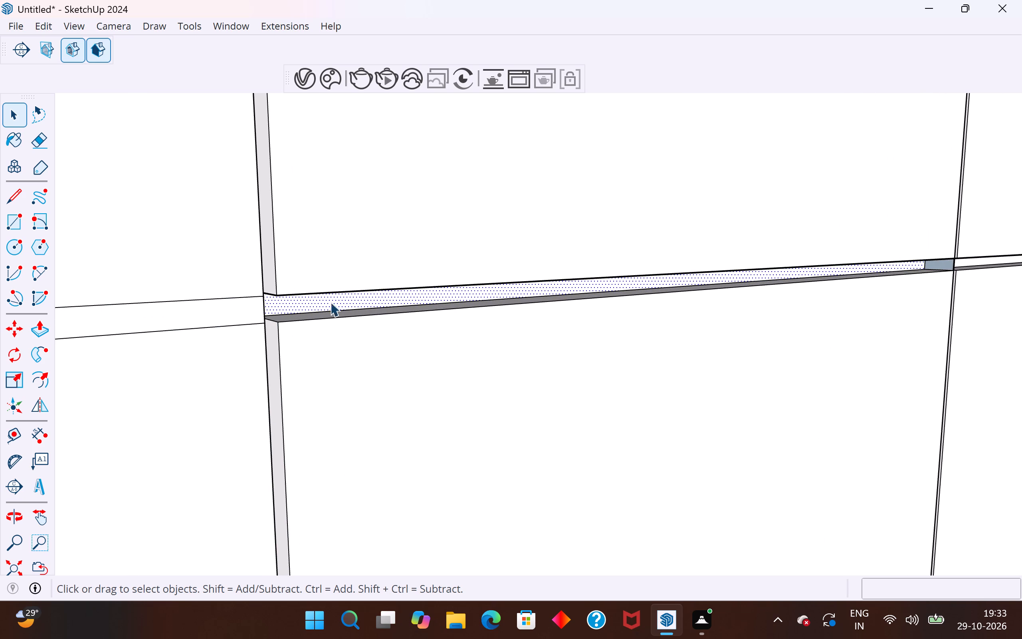
click(39, 334)
scroll(298, 332, up, 4)
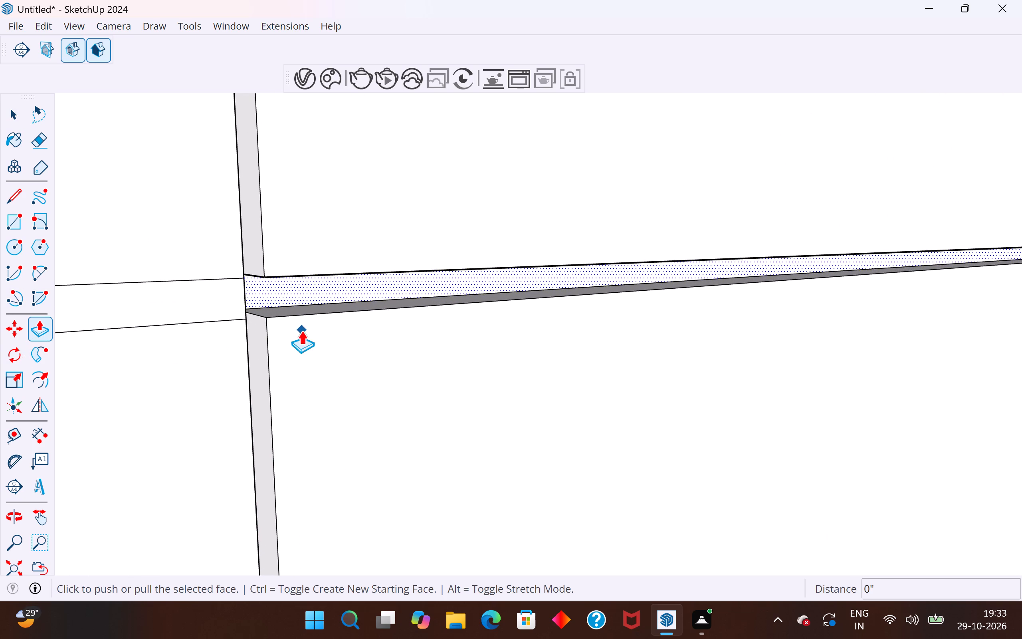
click(261, 294)
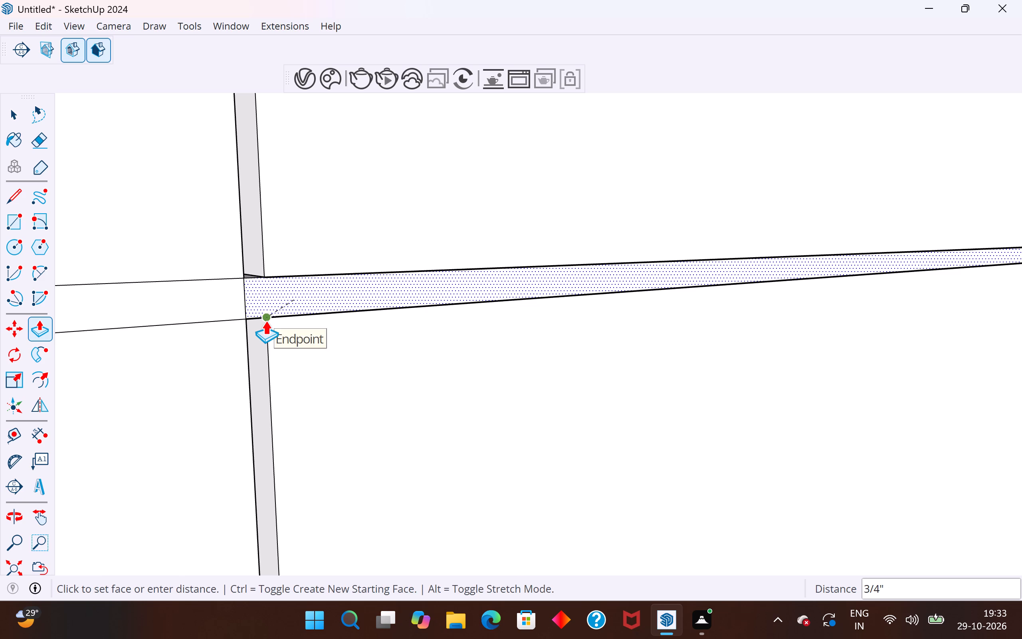
click(265, 320)
Examine the filled groove junction up close and the back of the wardrobe front, and leave the group's editing mode.
middle_drag(406, 284, 246, 278)
scroll(481, 271, down, 4)
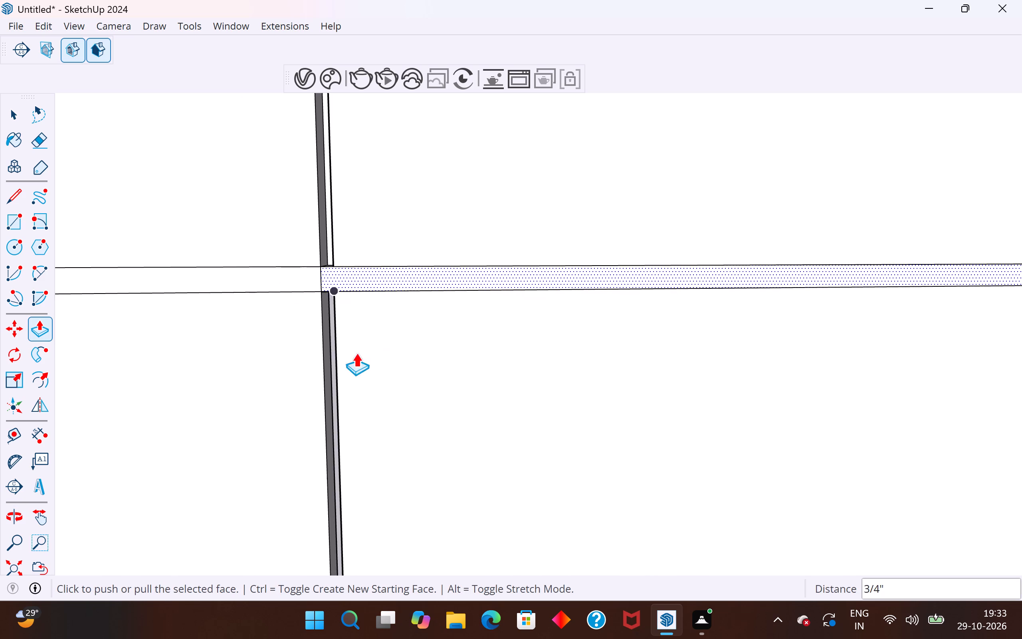
scroll(341, 363, up, 13)
scroll(636, 263, down, 10)
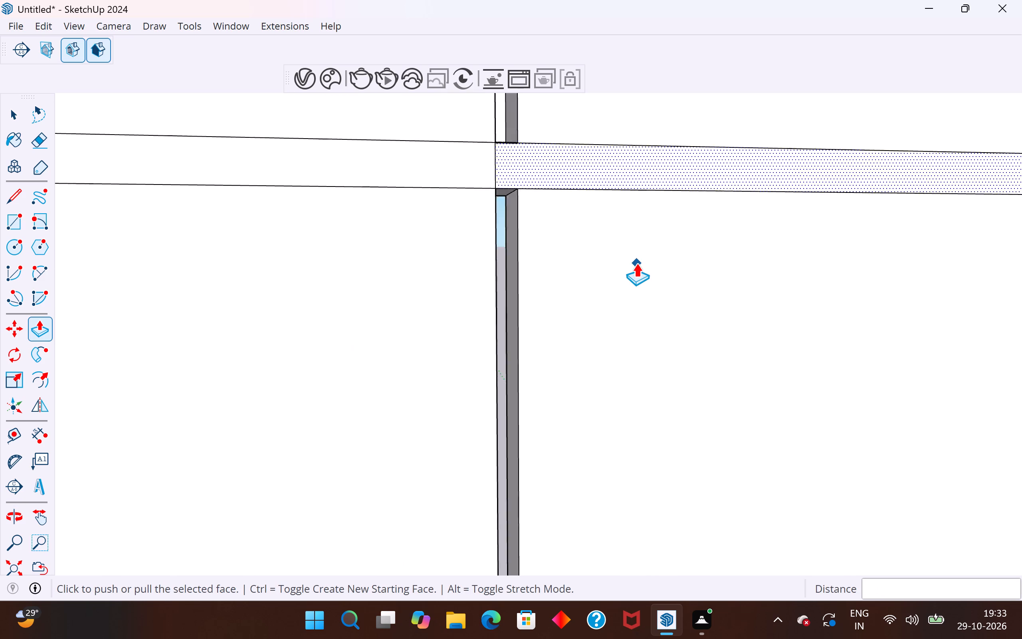
scroll(636, 263, down, 2)
middle_drag(337, 244, 664, 280)
scroll(691, 265, down, 18)
middle_drag(623, 294, 843, 337)
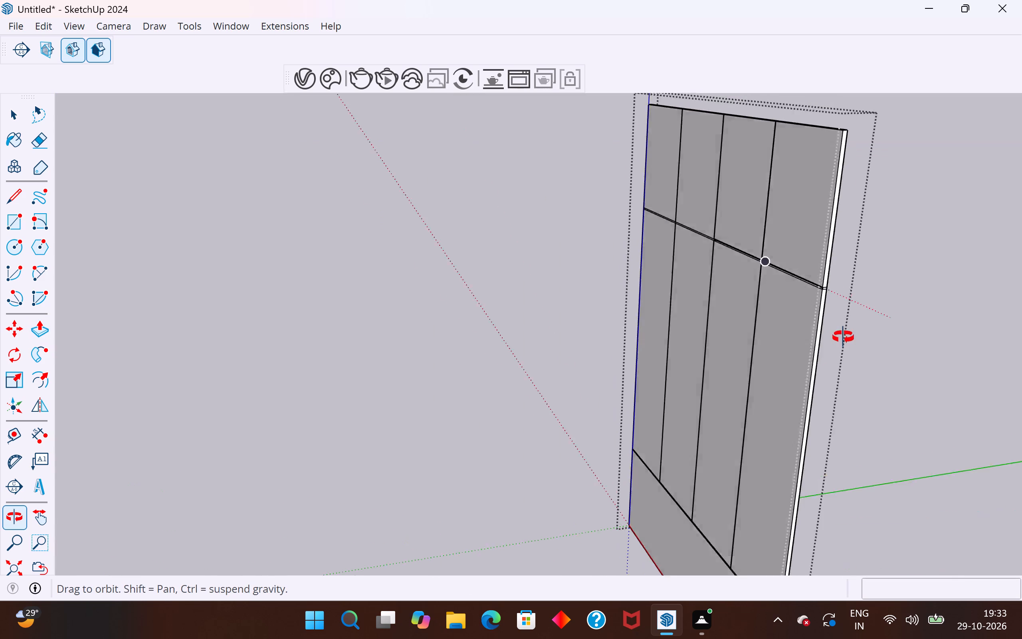
middle_drag(843, 337, 844, 401)
click(32, 97)
click(16, 127)
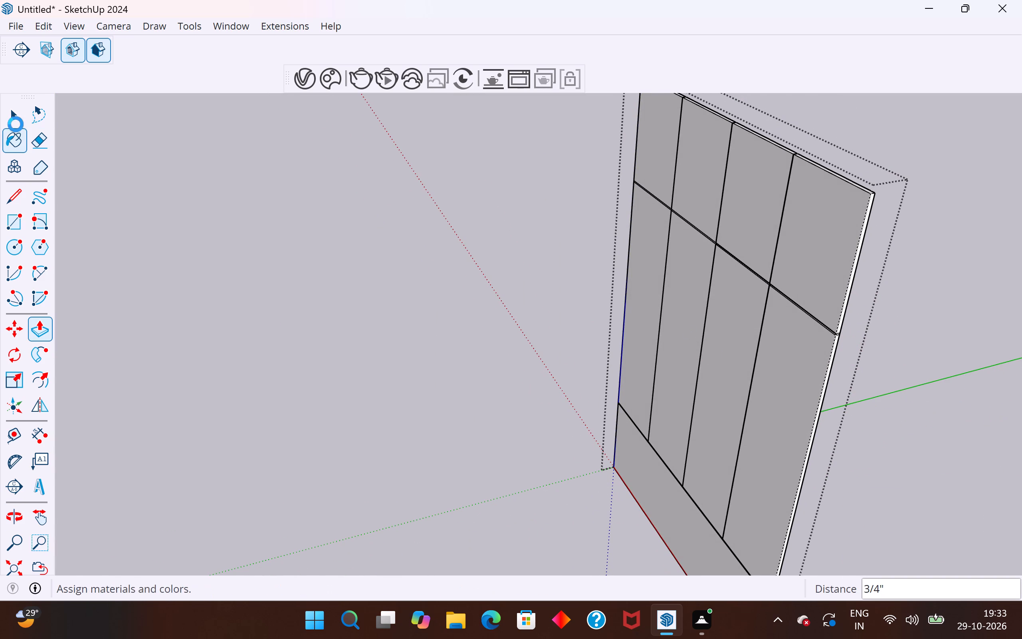
click(16, 115)
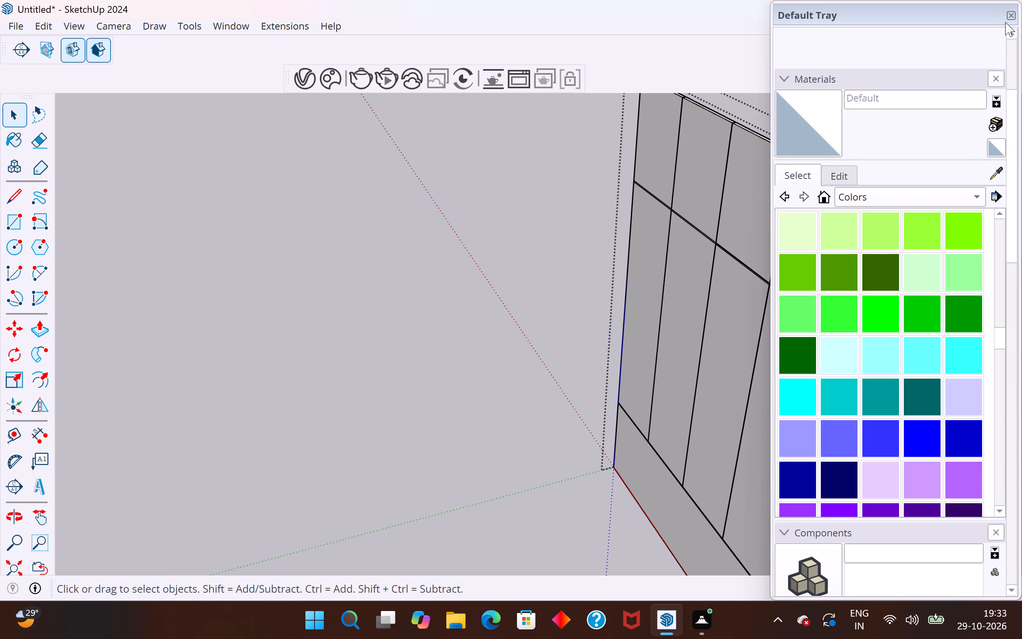
click(1011, 18)
click(483, 306)
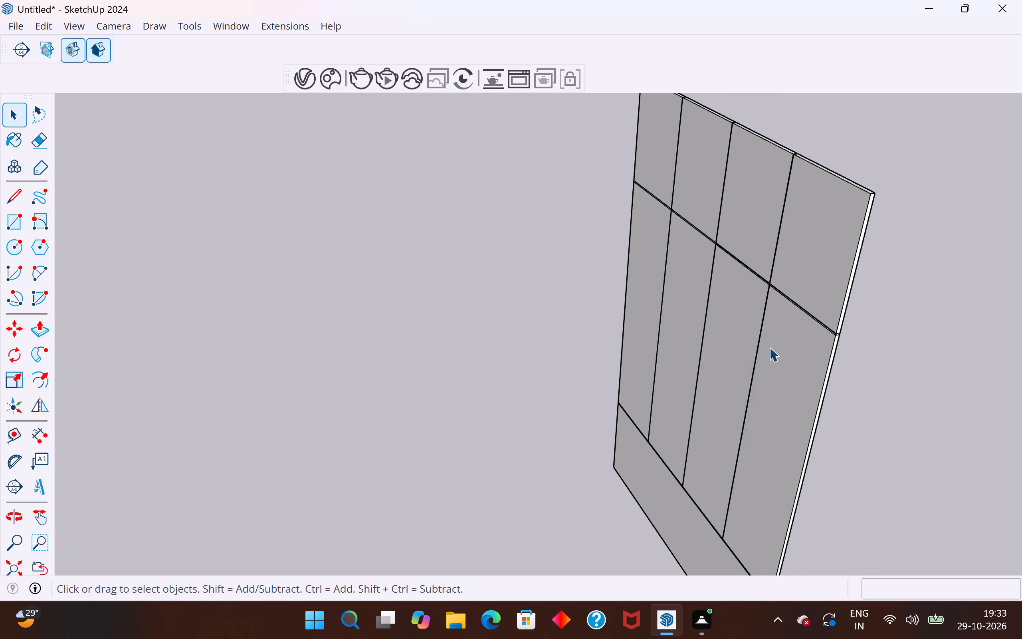
Examine the upper horizontal groove of the wardrobe front from both the front and back sides.
scroll(816, 300, up, 7)
middle_drag(857, 333, 482, 296)
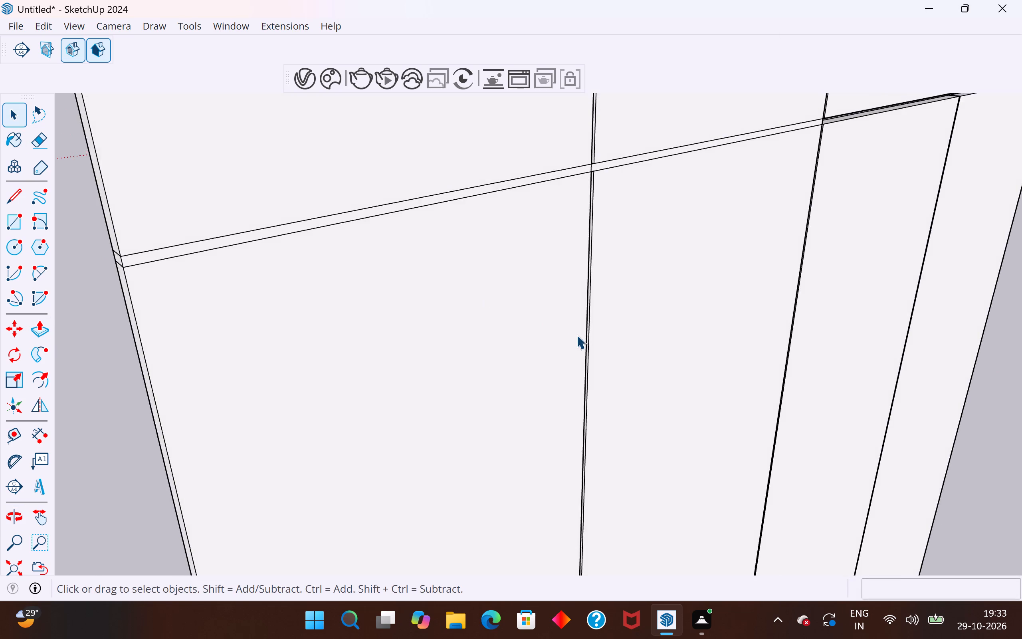
scroll(573, 336, down, 4)
middle_drag(630, 218, 447, 212)
scroll(616, 218, up, 4)
middle_drag(553, 261, 551, 256)
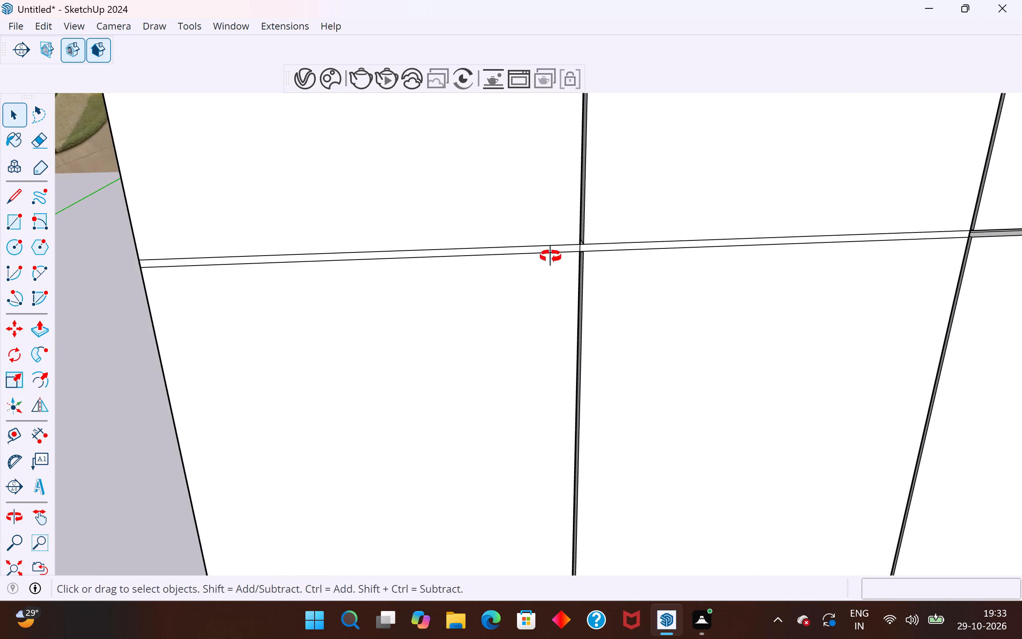
middle_drag(551, 256, 893, 277)
middle_drag(273, 318, 460, 283)
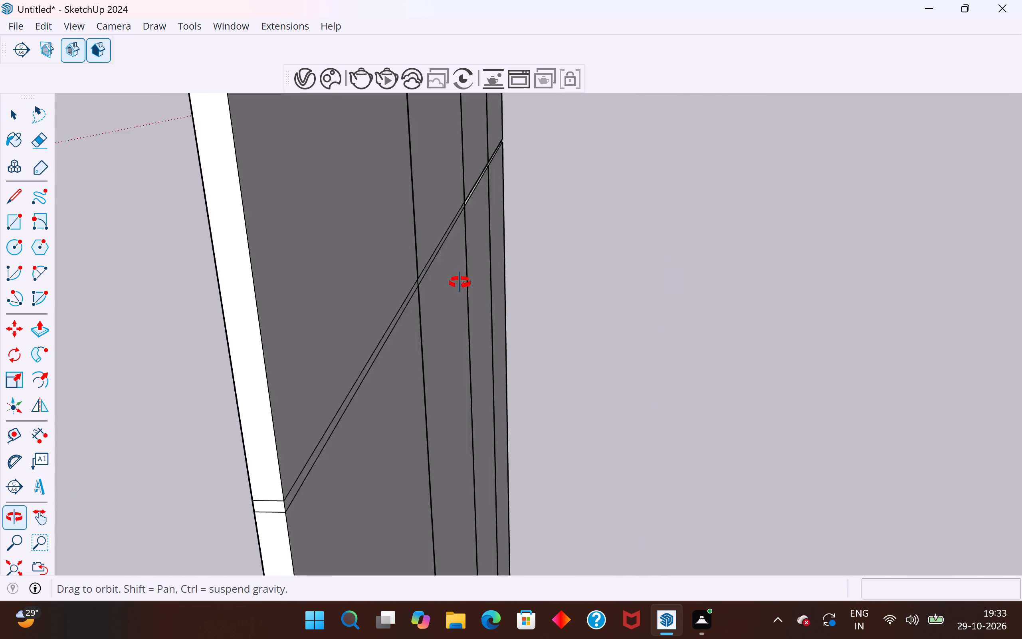
middle_drag(460, 283, 588, 258)
scroll(677, 315, down, 4)
scroll(509, 290, up, 8)
middle_drag(555, 296, 558, 297)
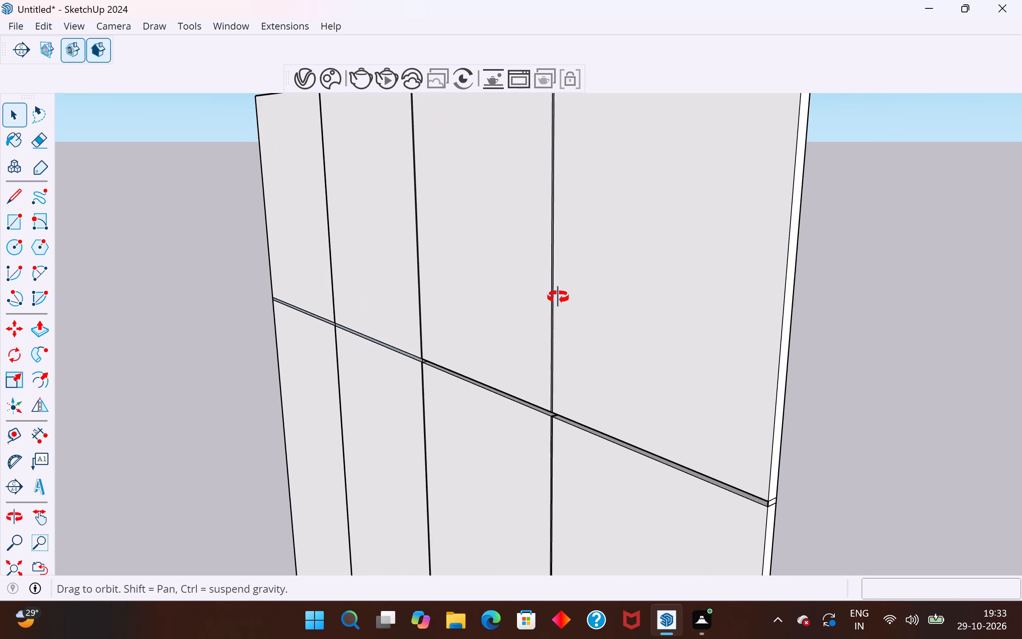
middle_drag(558, 297, 620, 272)
Draw a rectangle about 5/16" by 3' on the wardrobe's back, covering the upper horizontal groove across the first two columns.
middle_drag(633, 351, 725, 292)
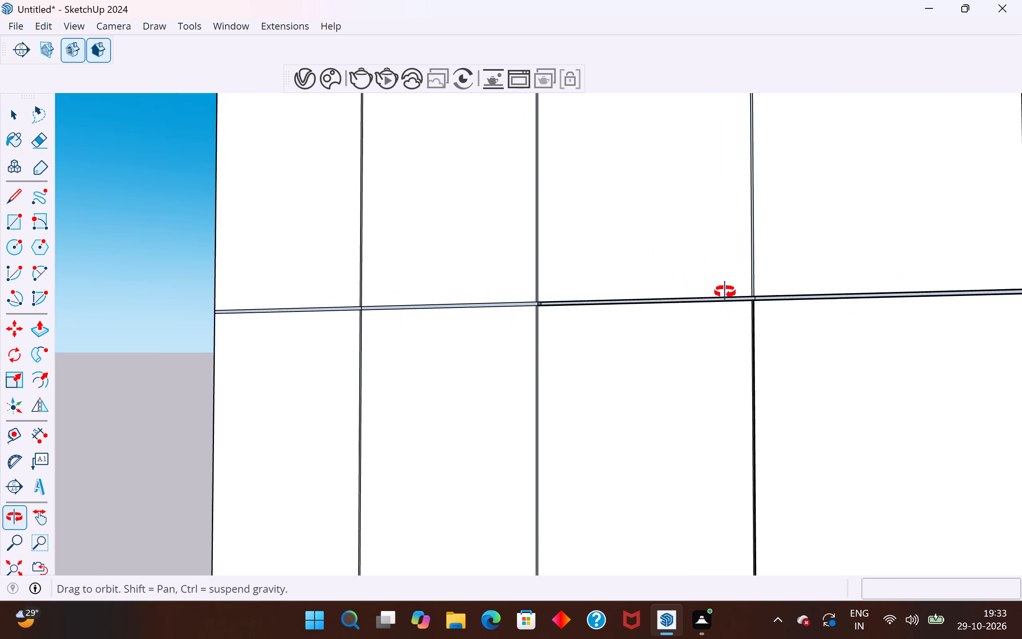
middle_drag(725, 292, 725, 315)
scroll(531, 325, up, 3)
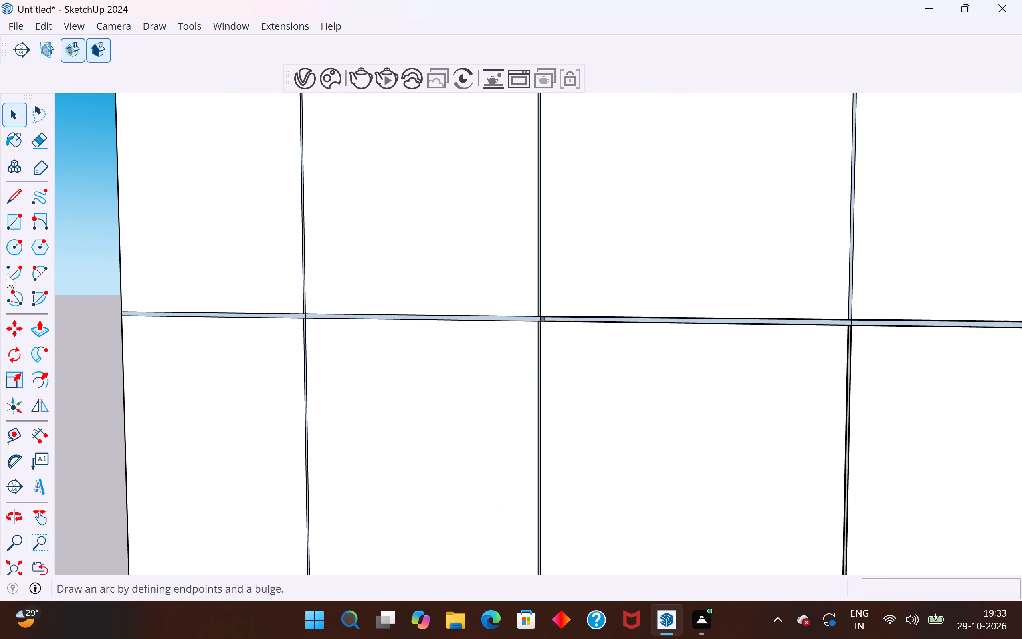
click(17, 227)
scroll(151, 276, down, 4)
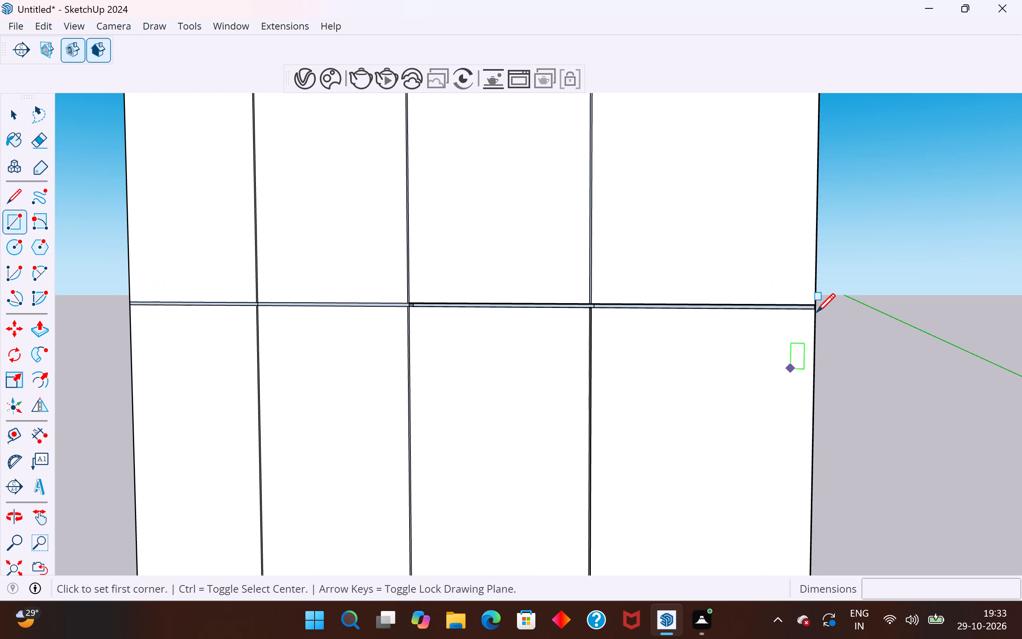
scroll(816, 306, up, 5)
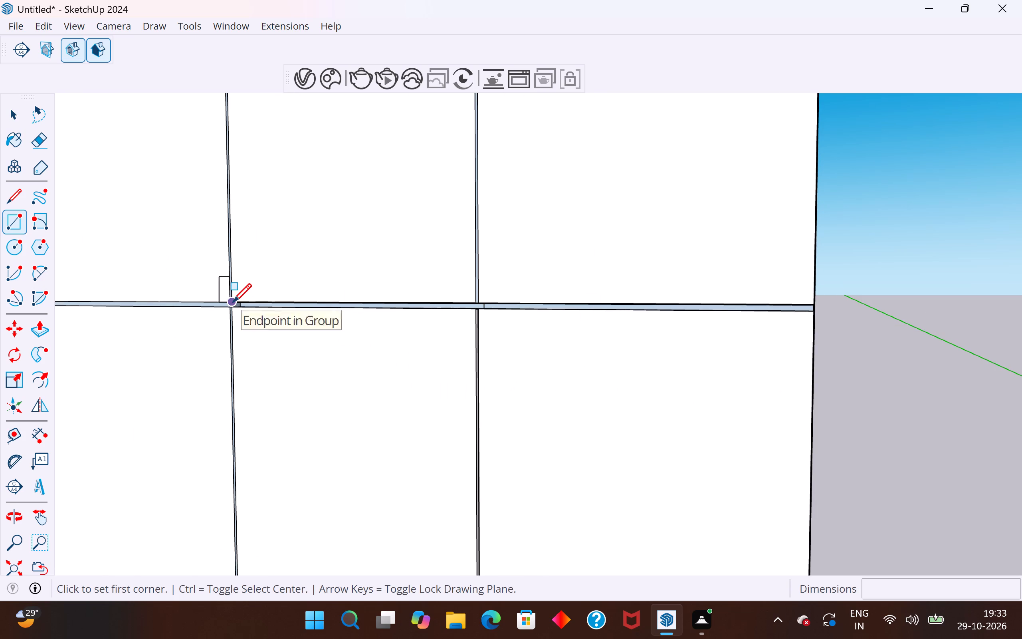
click(233, 302)
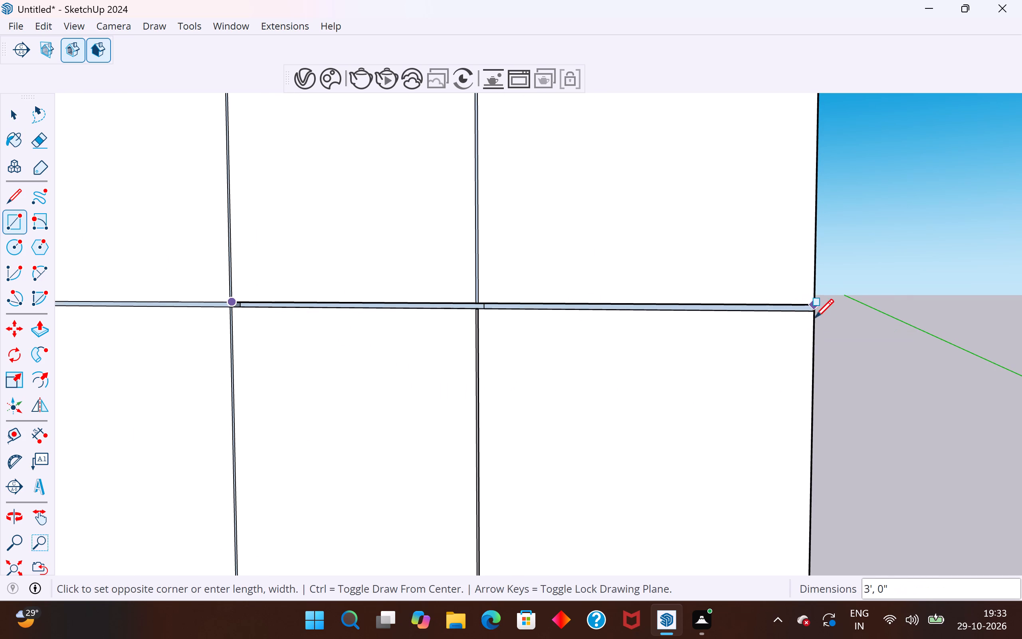
scroll(815, 326, up, 4)
click(812, 310)
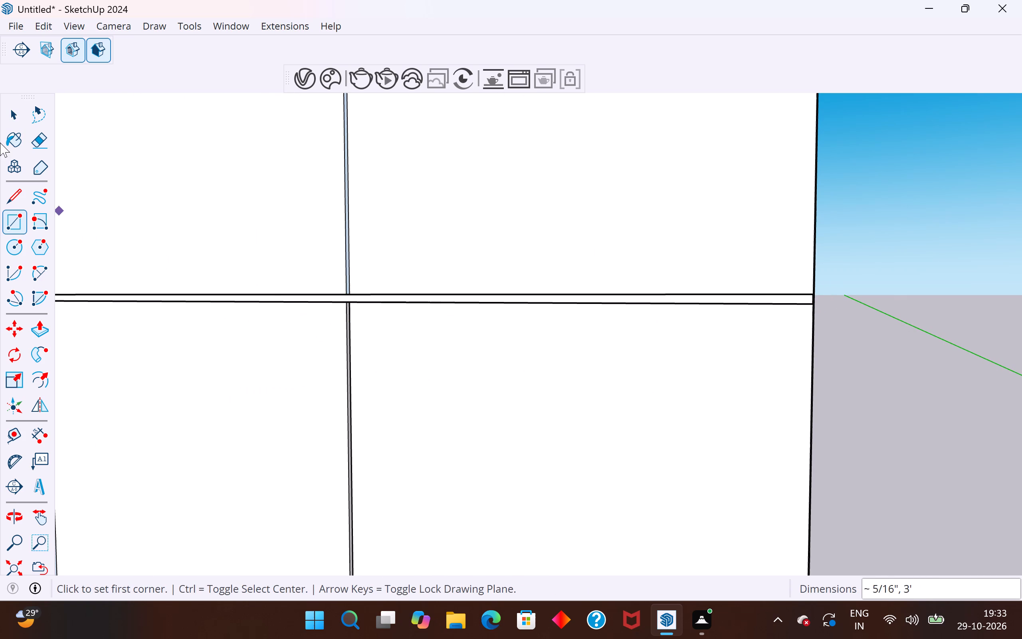
click(15, 106)
Examine the covered groove on the back and a vertical groove's opening at the panel's top edge.
middle_drag(680, 319, 631, 365)
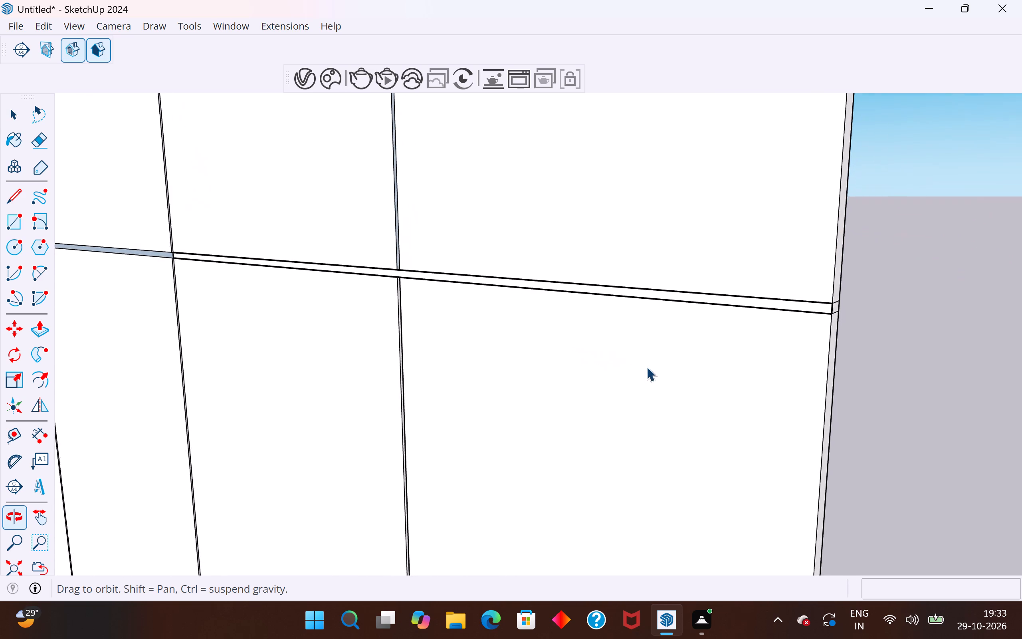
scroll(713, 388, down, 5)
scroll(575, 302, down, 4)
scroll(566, 379, down, 4)
scroll(507, 121, up, 2)
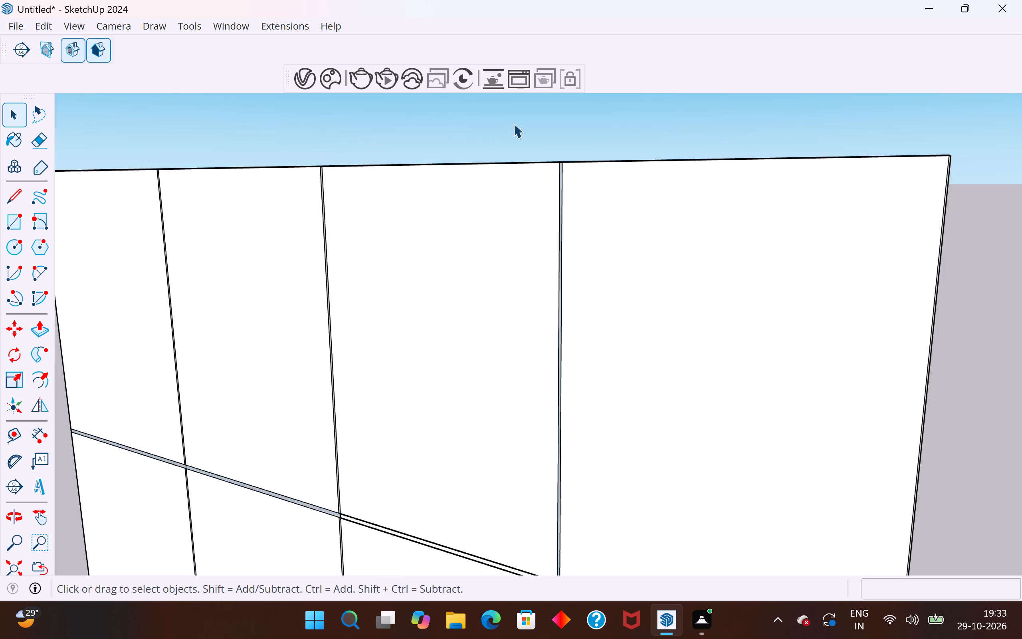
scroll(513, 123, up, 1)
middle_drag(639, 228, 775, 337)
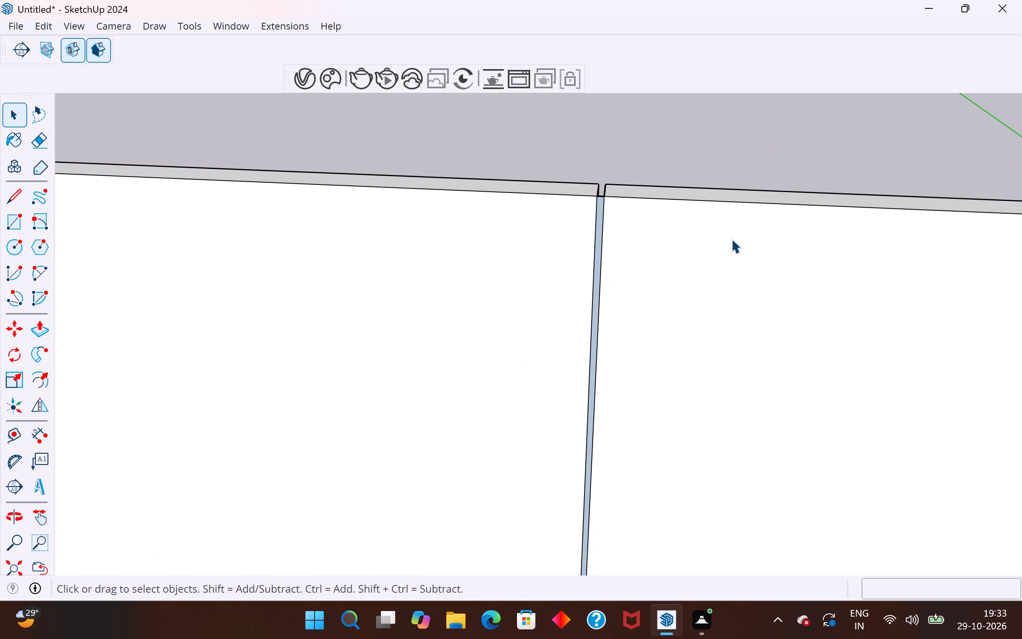
Examine the wardrobe's front side, checking the vertical grooves and their junctions with the upper and lower horizontal grooves.
middle_drag(724, 247, 140, 270)
scroll(406, 200, down, 9)
middle_drag(433, 210, 307, 211)
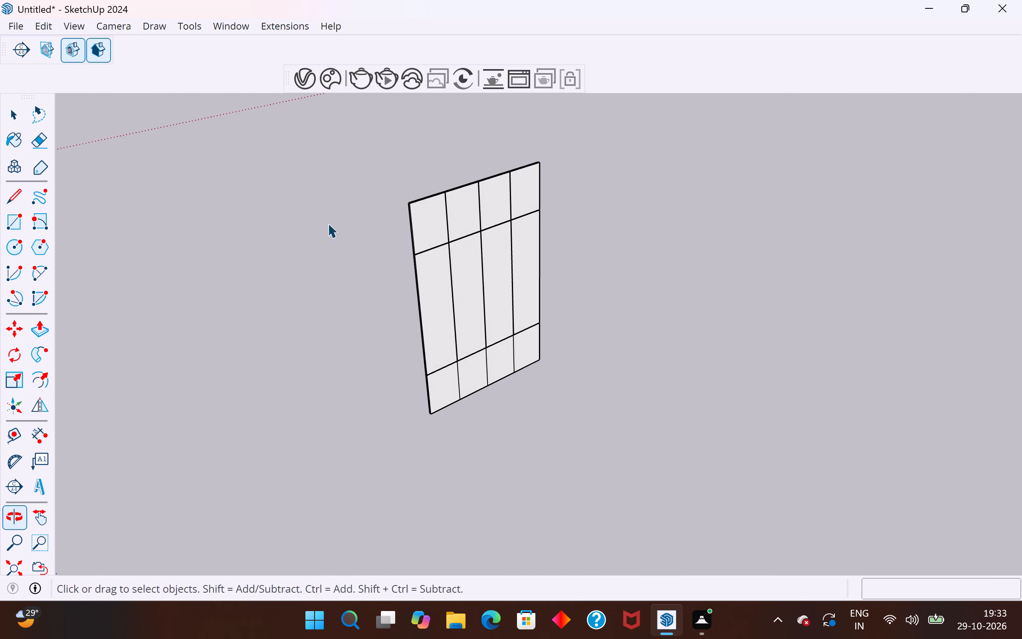
scroll(393, 231, up, 3)
middle_drag(456, 240, 398, 208)
scroll(532, 268, up, 5)
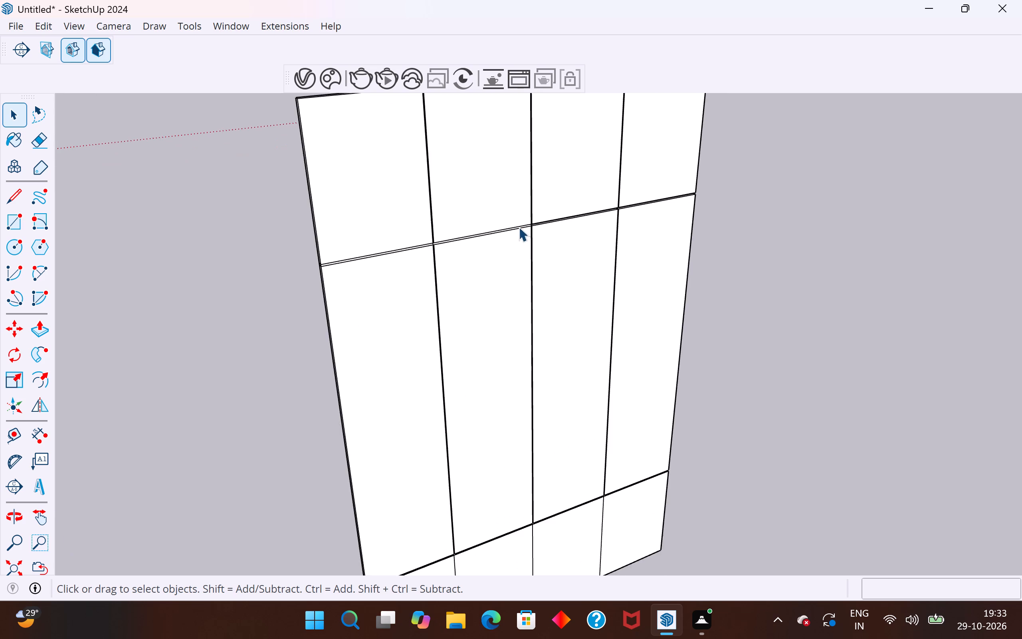
scroll(519, 227, up, 5)
scroll(533, 344, down, 9)
scroll(493, 504, up, 5)
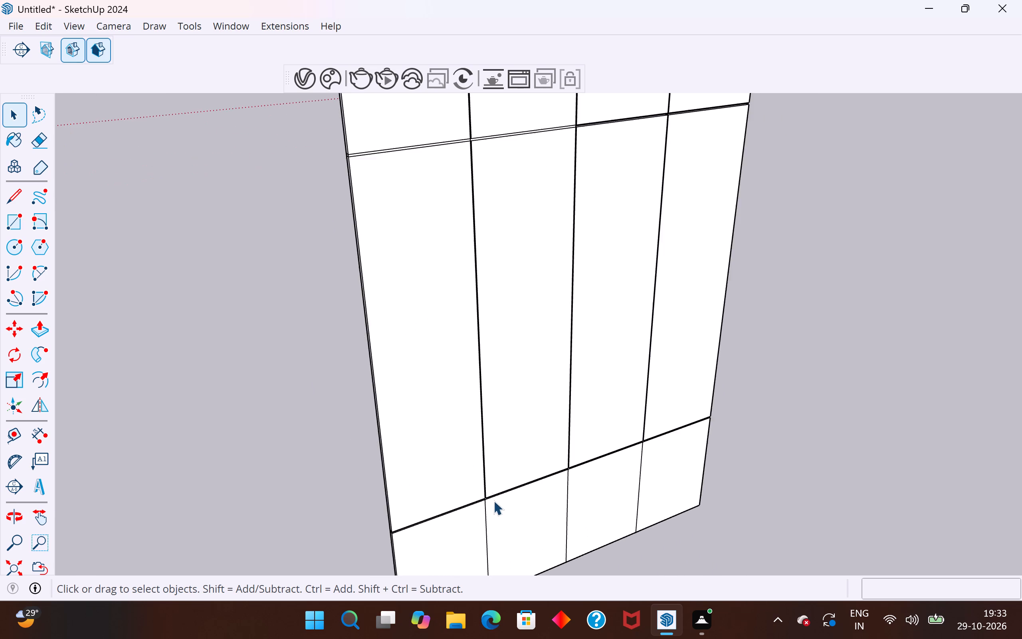
scroll(493, 500, up, 19)
middle_drag(494, 373, 310, 357)
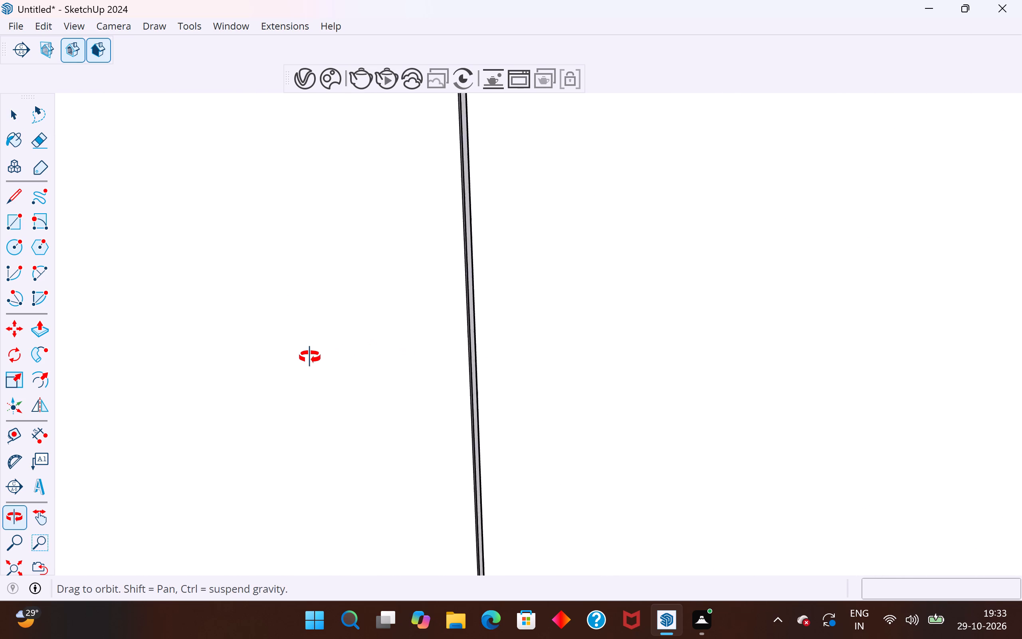
middle_drag(310, 357, 361, 366)
scroll(556, 293, down, 16)
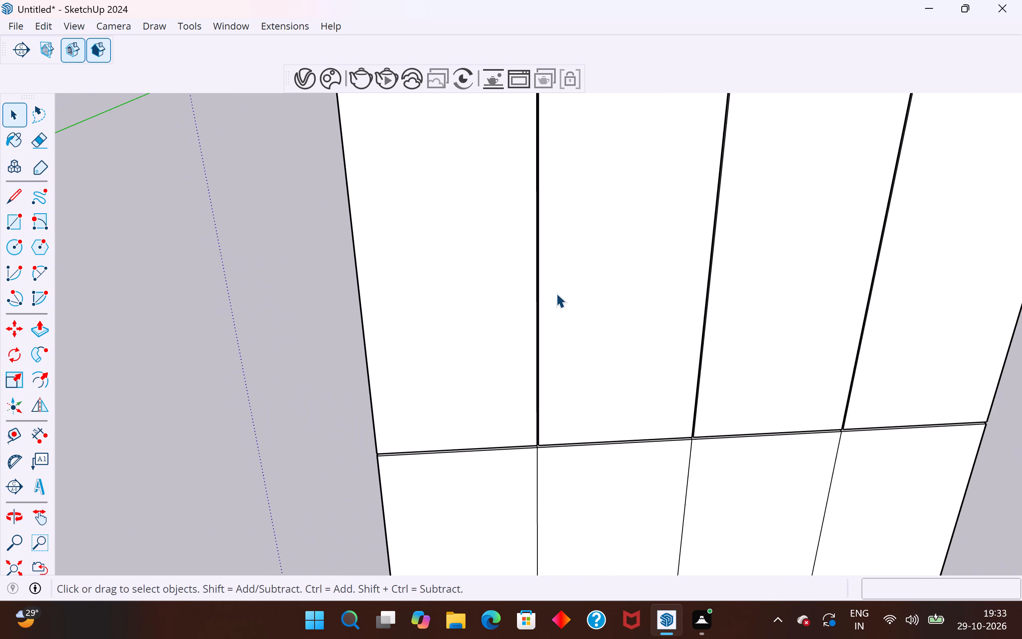
scroll(503, 421, down, 4)
scroll(523, 354, down, 6)
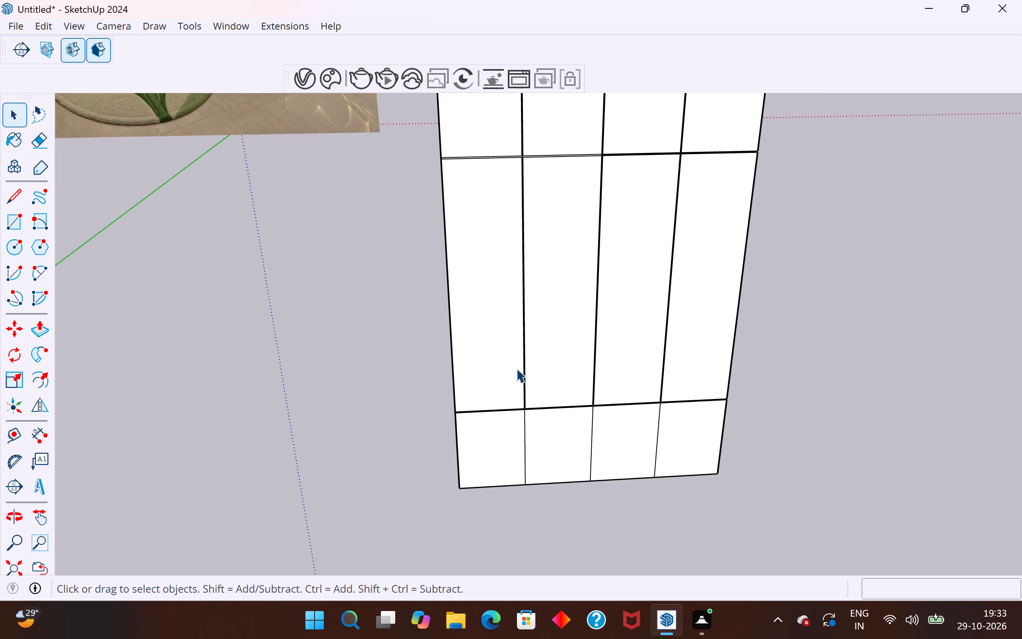
scroll(523, 465, down, 3)
Draw a rectangle 2' by about 3/16" on the front, covering the first vertical groove from the top edge to the upper horizontal groove.
scroll(535, 232, up, 8)
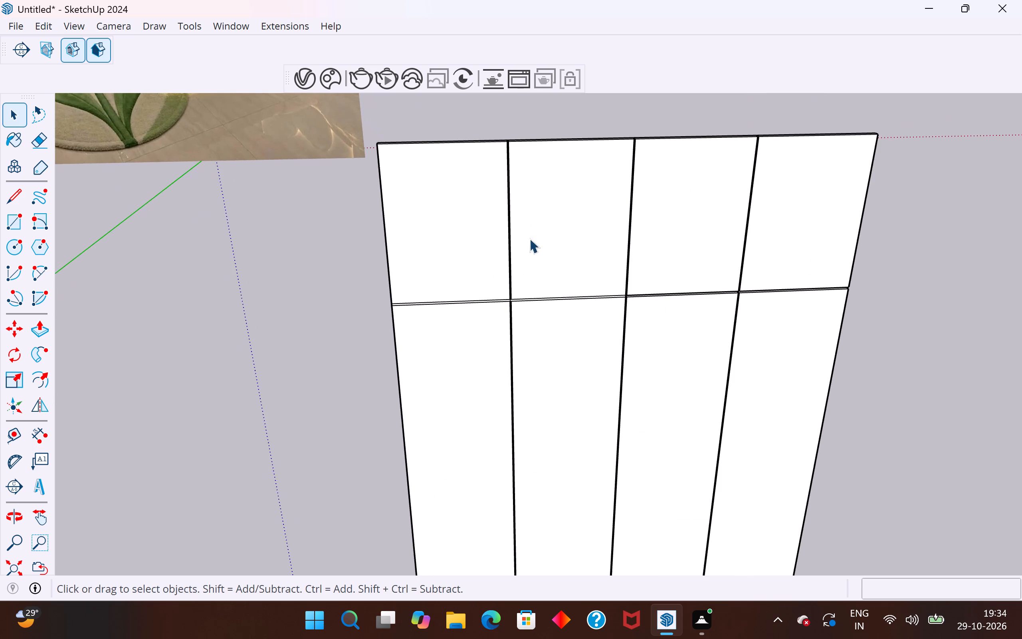
scroll(529, 245, up, 3)
scroll(508, 131, up, 5)
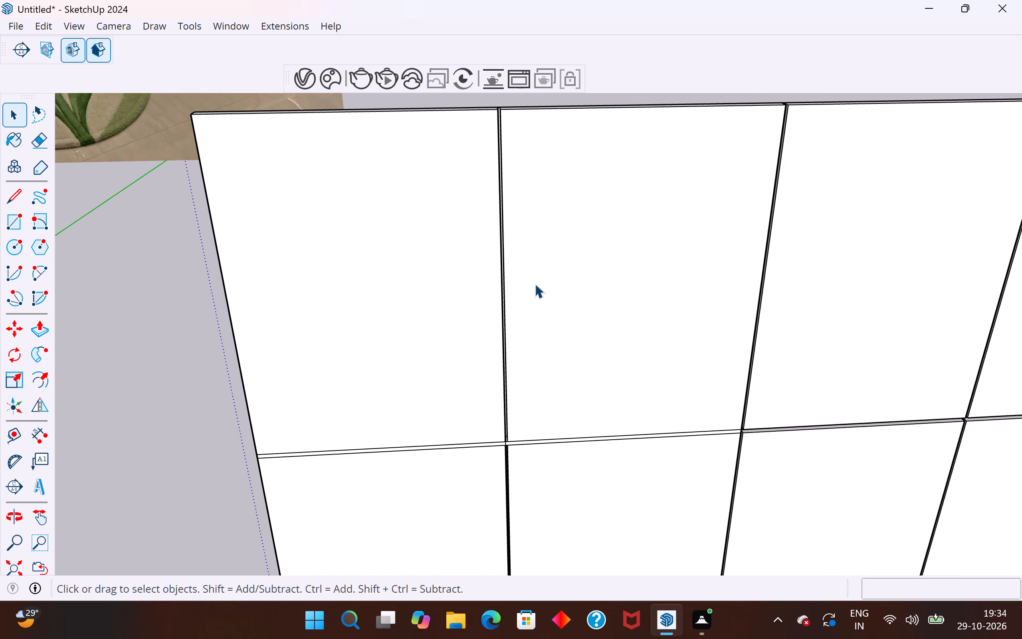
scroll(533, 282, down, 1)
scroll(497, 138, up, 11)
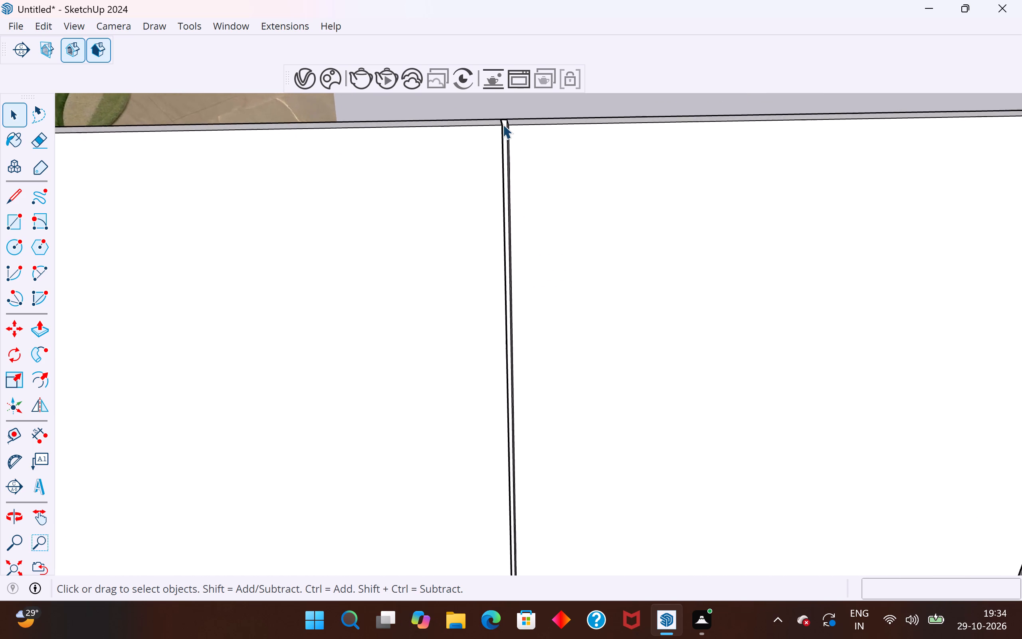
middle_drag(517, 146, 505, 167)
click(17, 226)
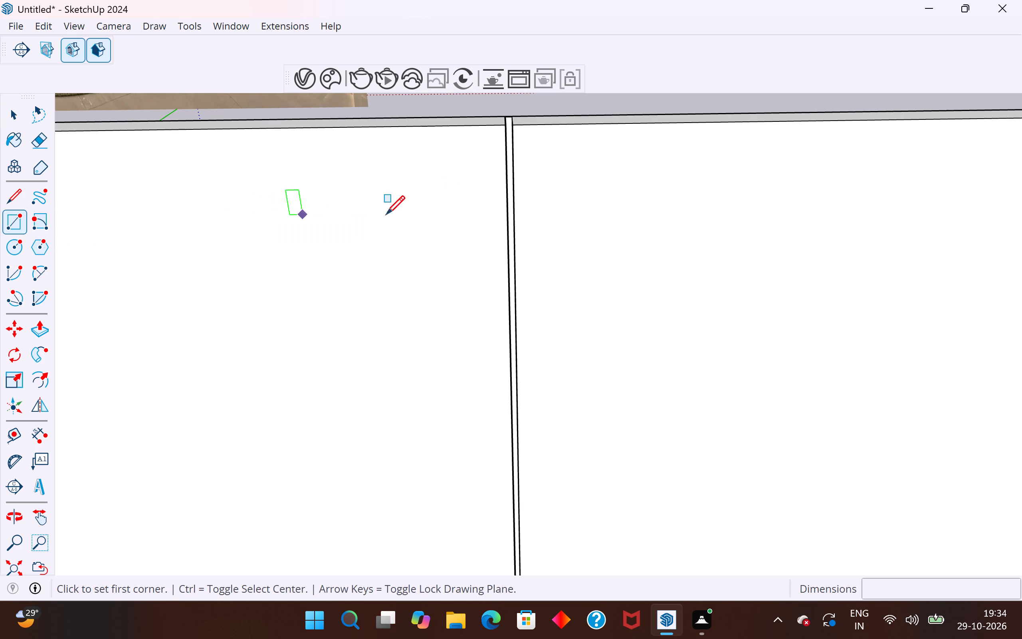
click(504, 127)
scroll(504, 127, down, 2)
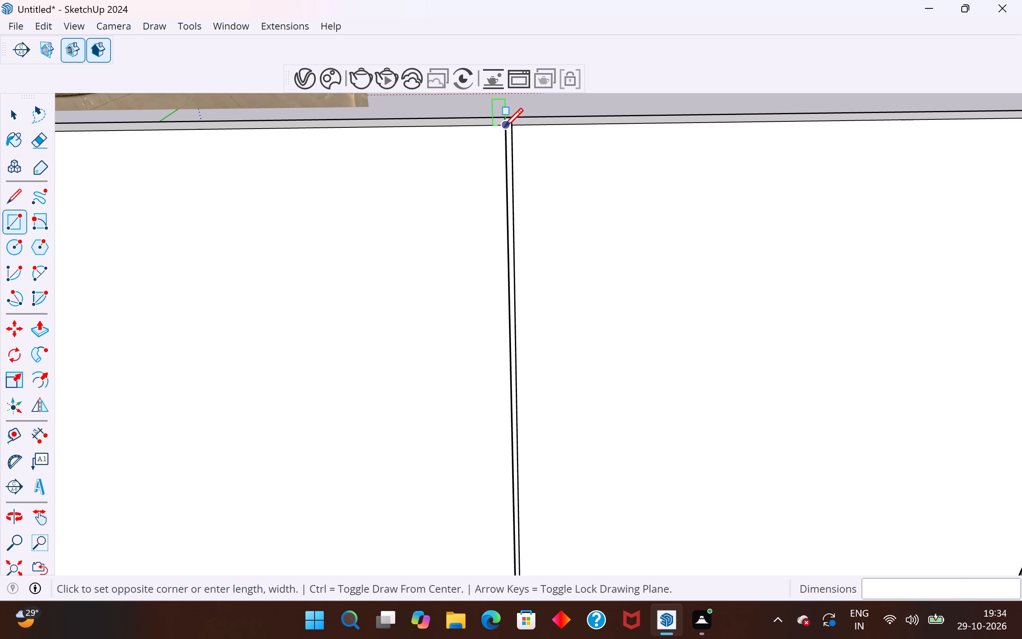
scroll(514, 230, down, 11)
scroll(525, 444, up, 8)
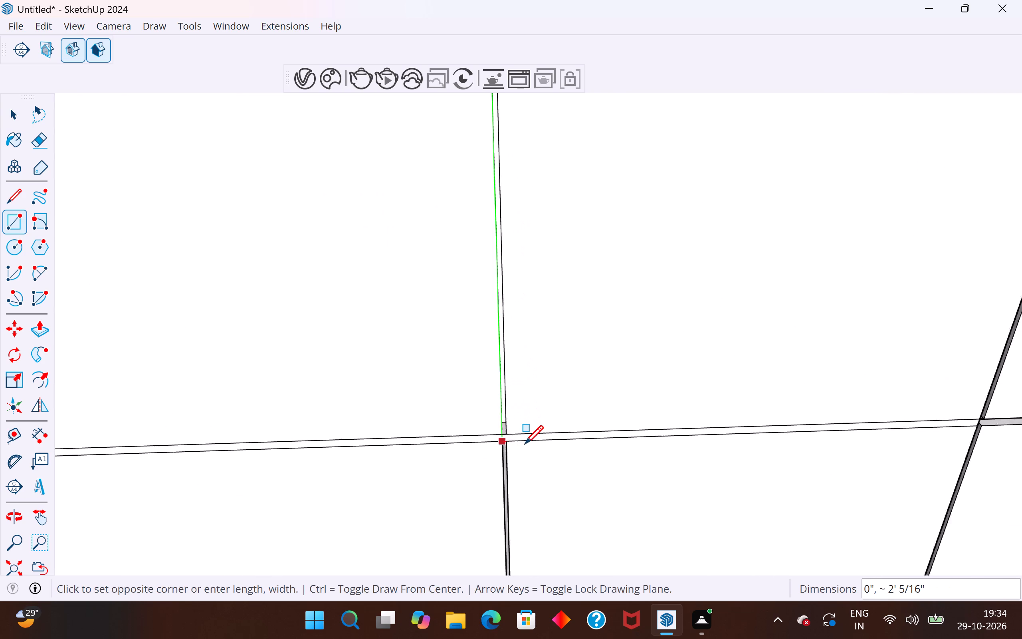
scroll(525, 444, up, 7)
click(495, 426)
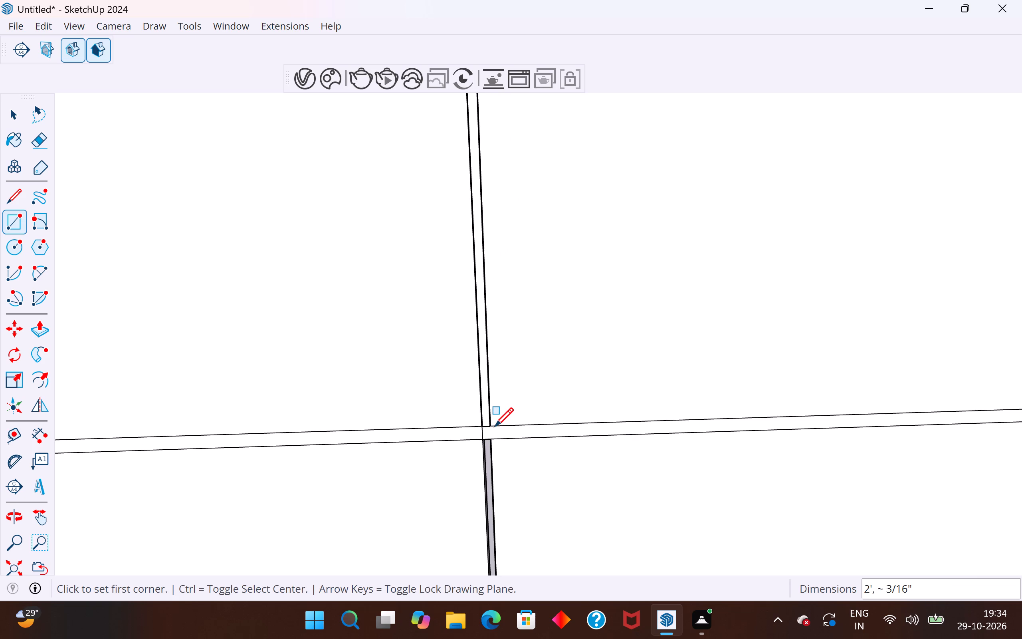
click(22, 122)
Draw a narrow rectangle about 5' 5 3/8" long over the first vertical groove, from the upper horizontal groove to the lower one.
scroll(570, 325, down, 14)
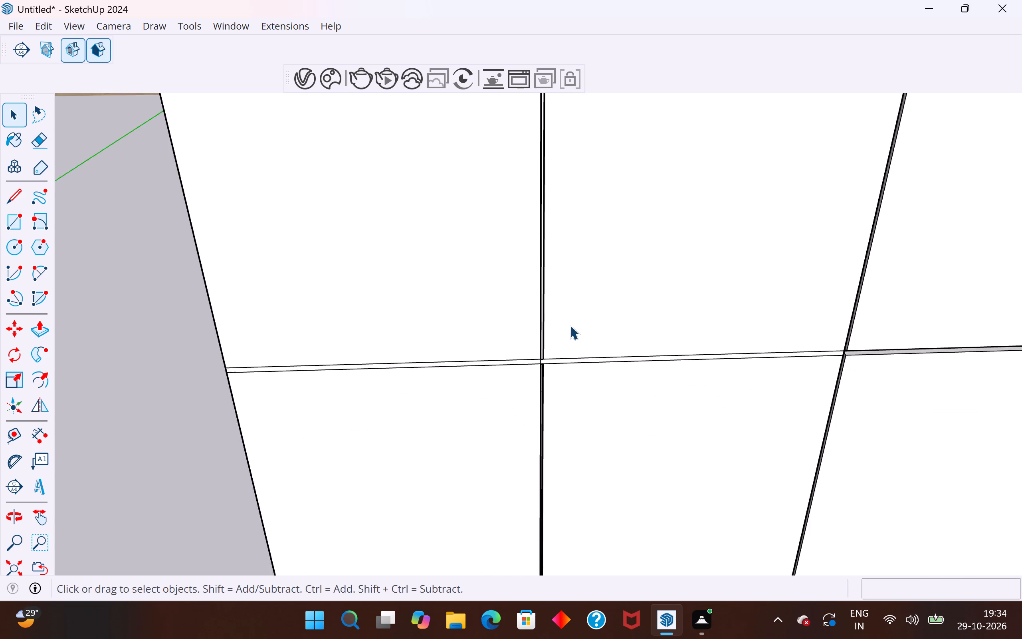
scroll(570, 325, down, 5)
scroll(561, 257, down, 6)
scroll(588, 294, down, 4)
scroll(589, 401, up, 4)
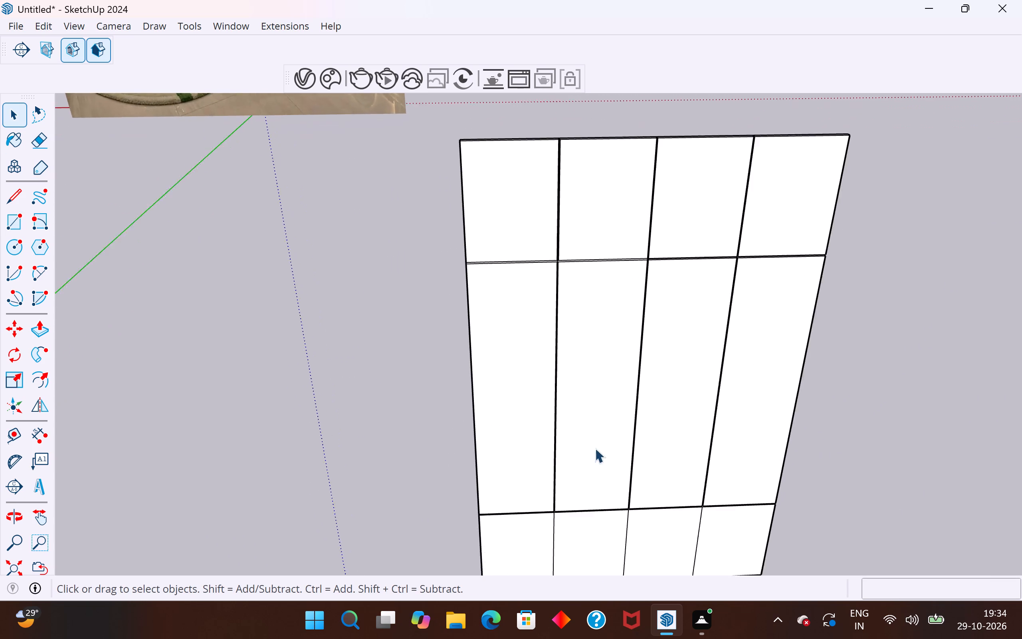
scroll(558, 249, up, 17)
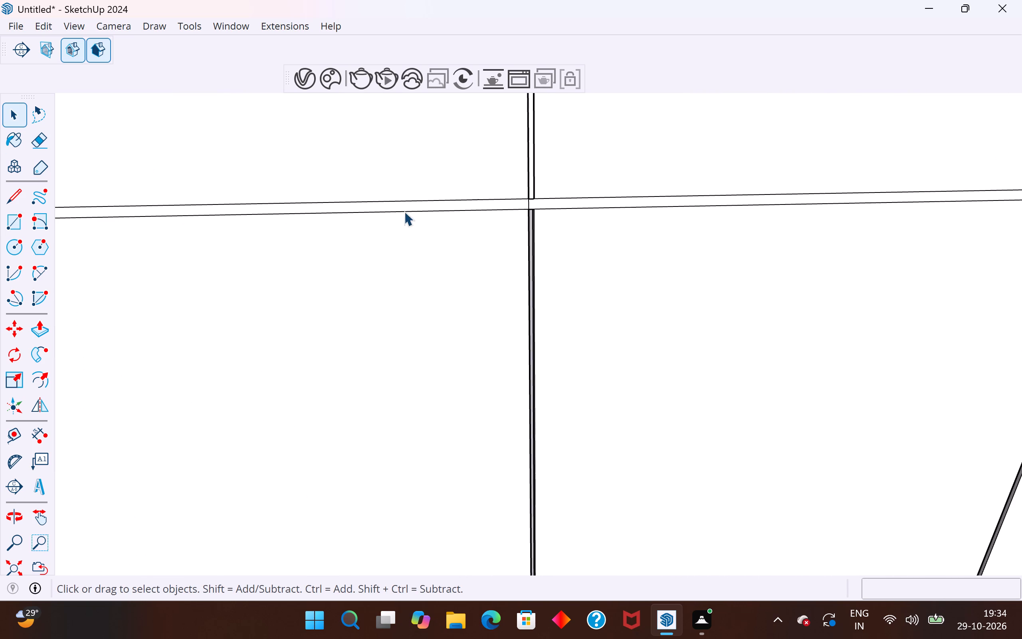
click(18, 222)
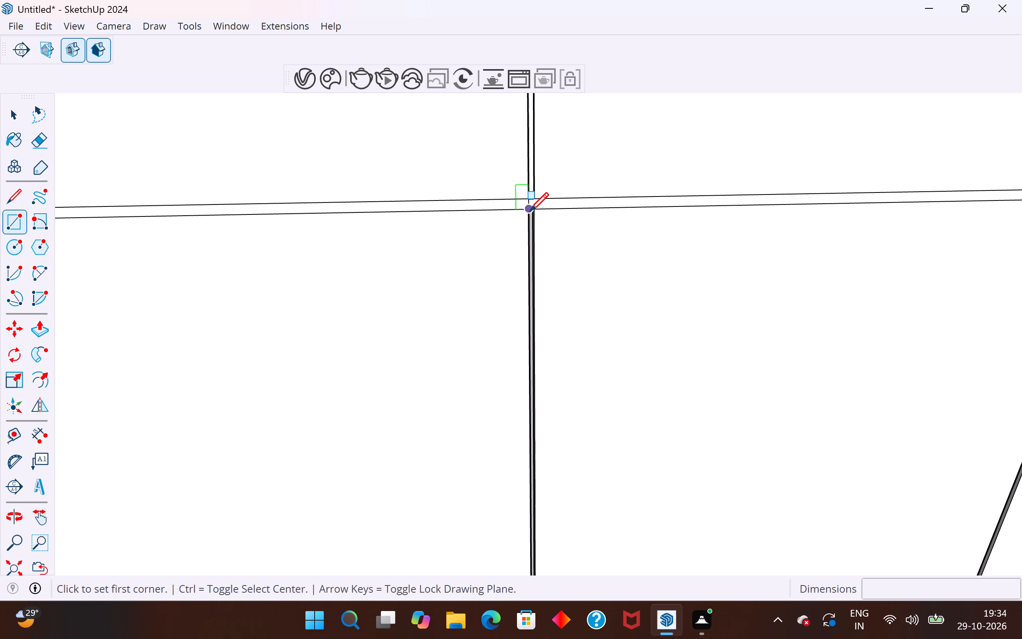
click(530, 211)
scroll(530, 211, down, 20)
scroll(530, 211, down, 1)
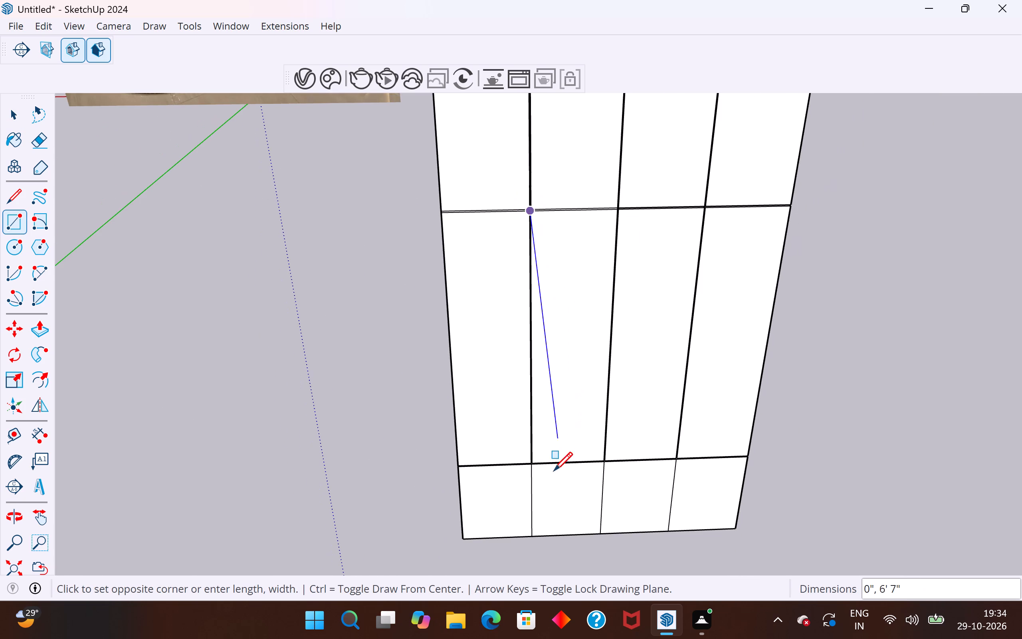
scroll(538, 476, up, 20)
scroll(538, 476, up, 3)
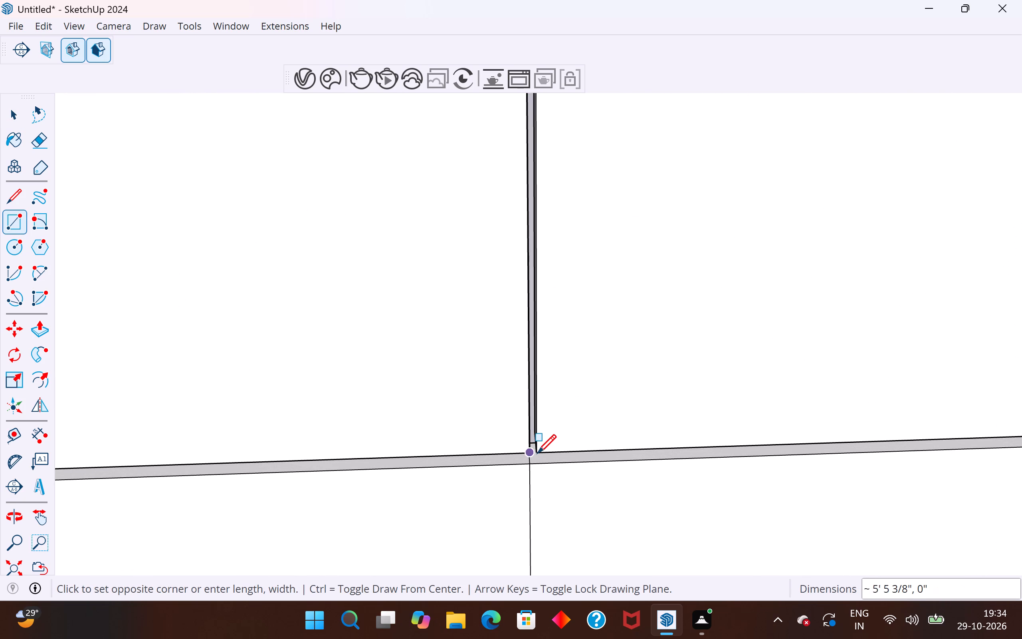
click(541, 452)
click(17, 114)
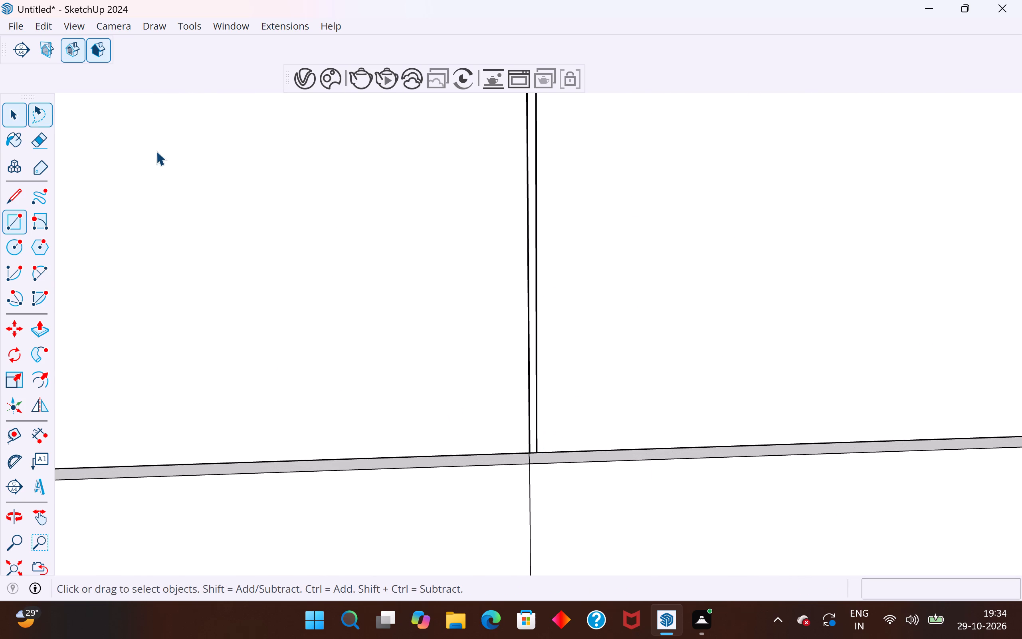
Examine the whole wardrobe front around the covered first vertical groove.
scroll(543, 272, down, 17)
click(279, 322)
middle_drag(565, 426, 631, 412)
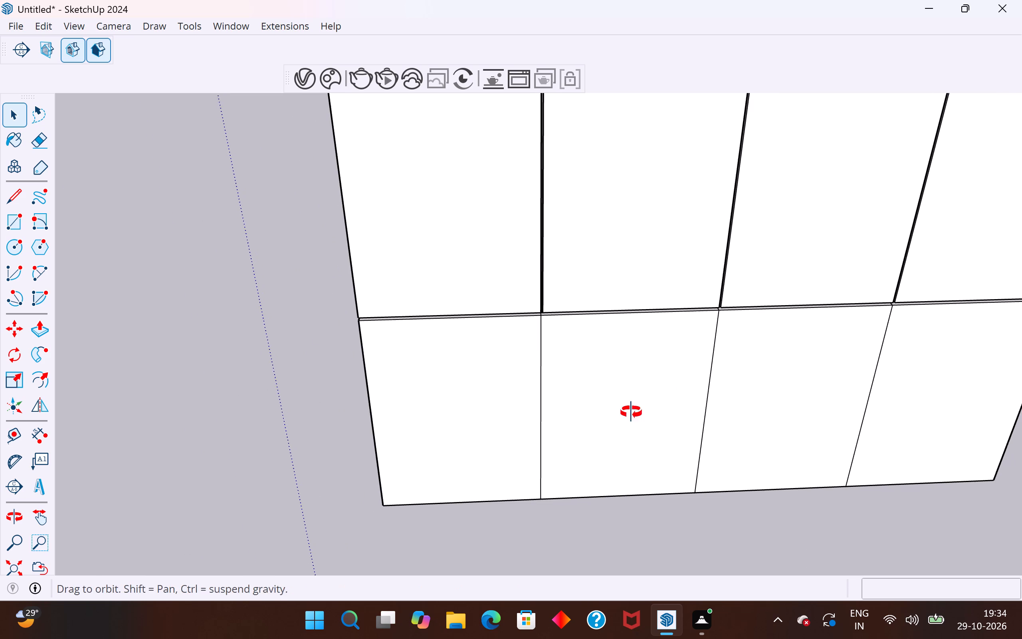
middle_drag(631, 412, 698, 365)
scroll(589, 478, down, 7)
scroll(494, 560, down, 6)
scroll(561, 257, up, 6)
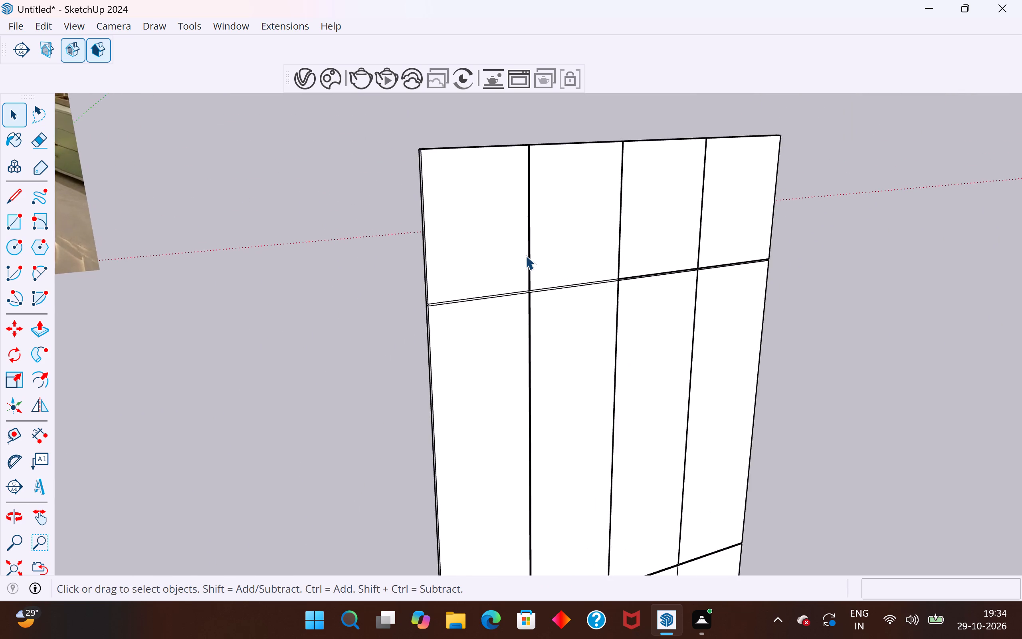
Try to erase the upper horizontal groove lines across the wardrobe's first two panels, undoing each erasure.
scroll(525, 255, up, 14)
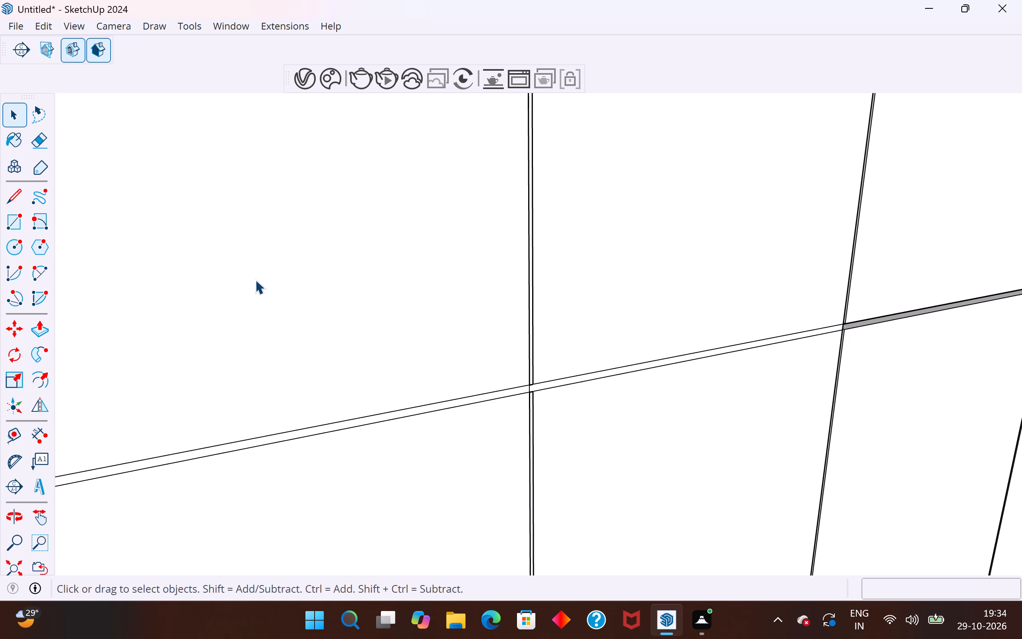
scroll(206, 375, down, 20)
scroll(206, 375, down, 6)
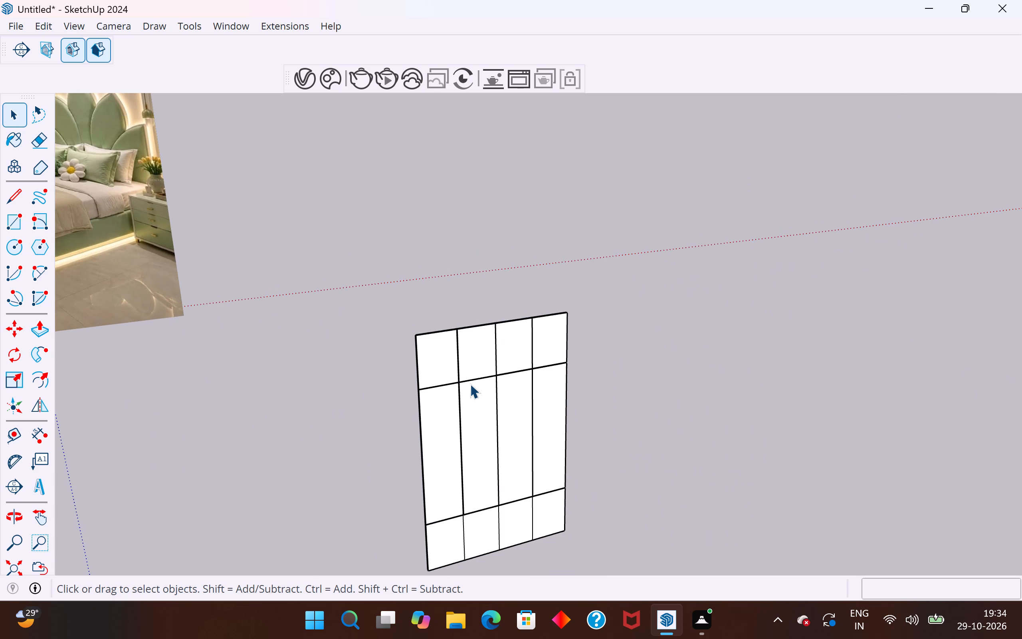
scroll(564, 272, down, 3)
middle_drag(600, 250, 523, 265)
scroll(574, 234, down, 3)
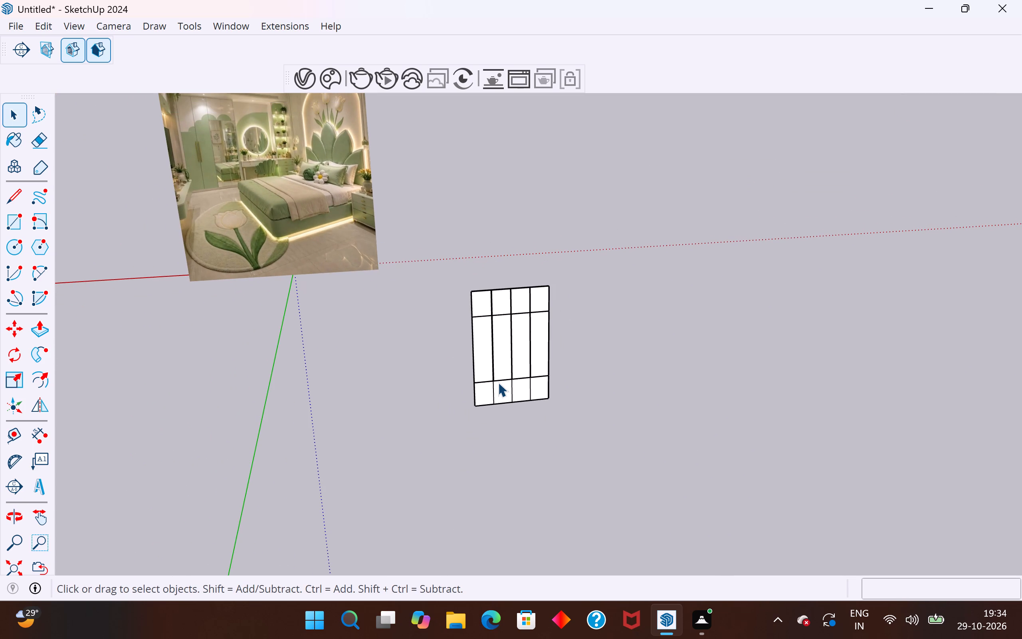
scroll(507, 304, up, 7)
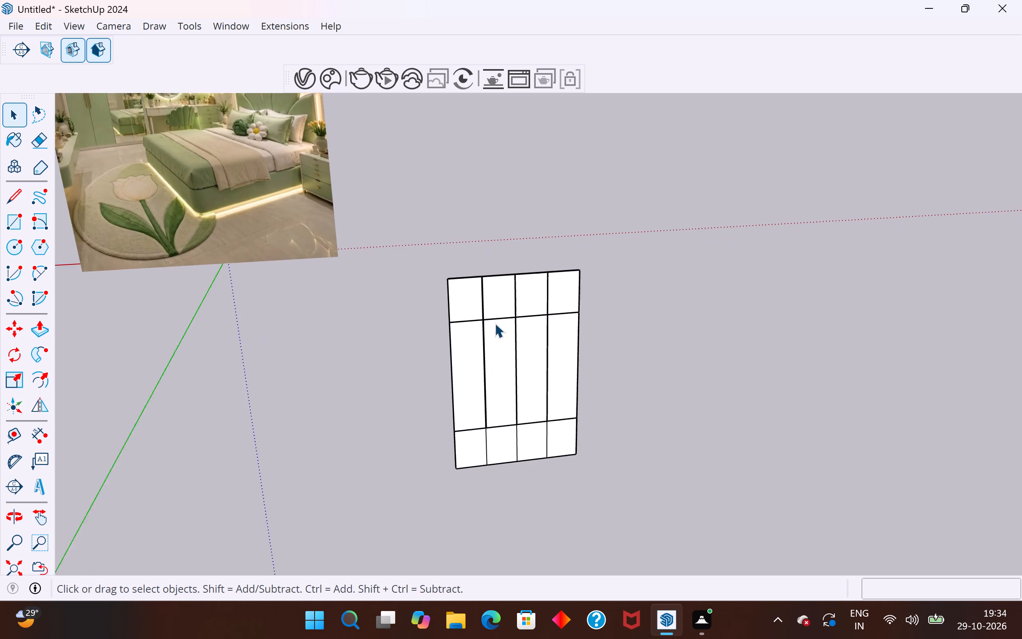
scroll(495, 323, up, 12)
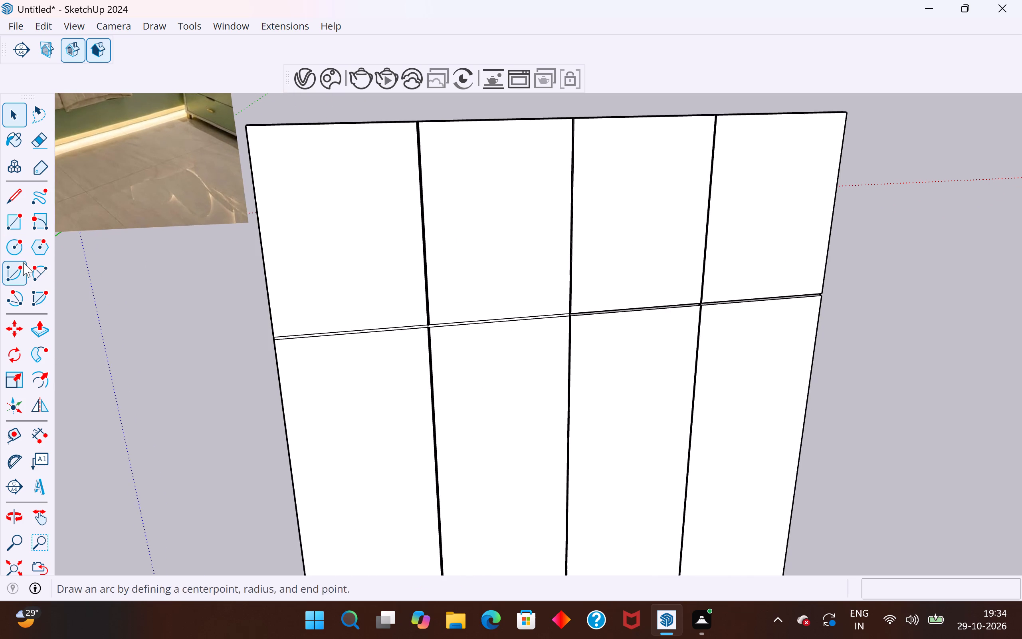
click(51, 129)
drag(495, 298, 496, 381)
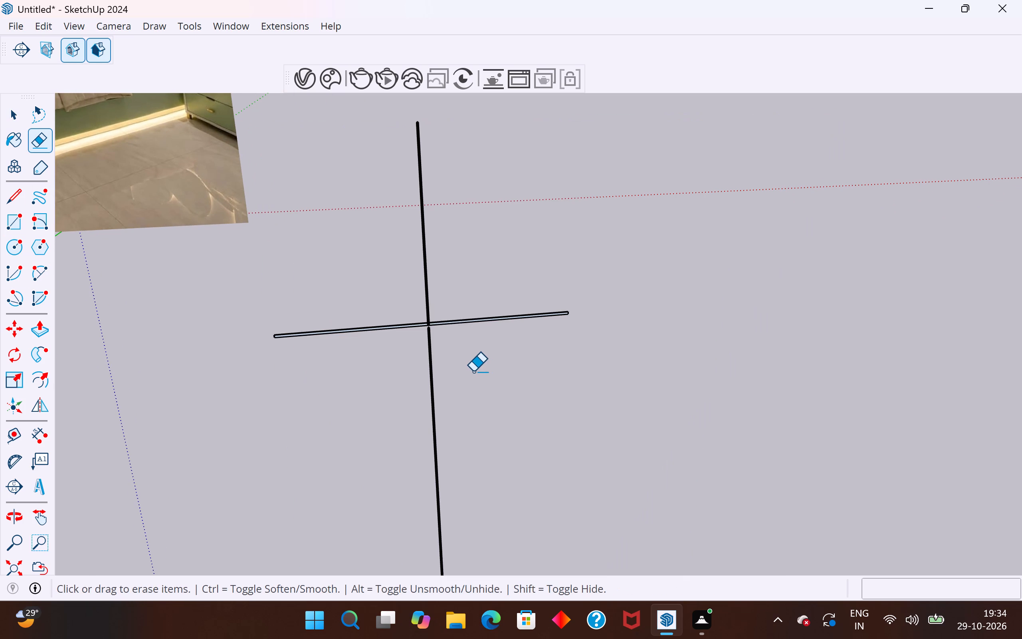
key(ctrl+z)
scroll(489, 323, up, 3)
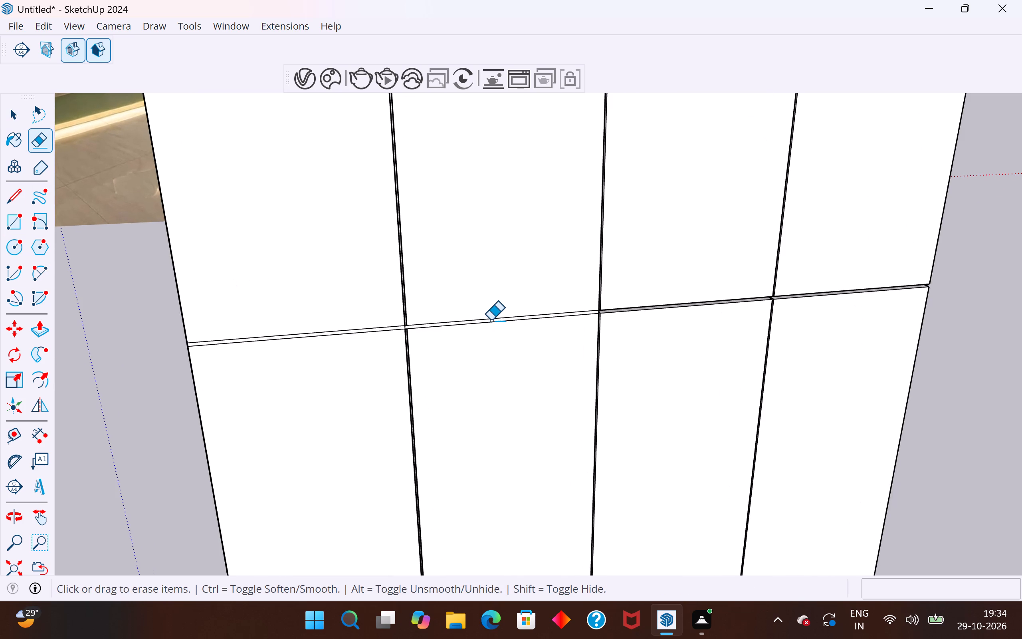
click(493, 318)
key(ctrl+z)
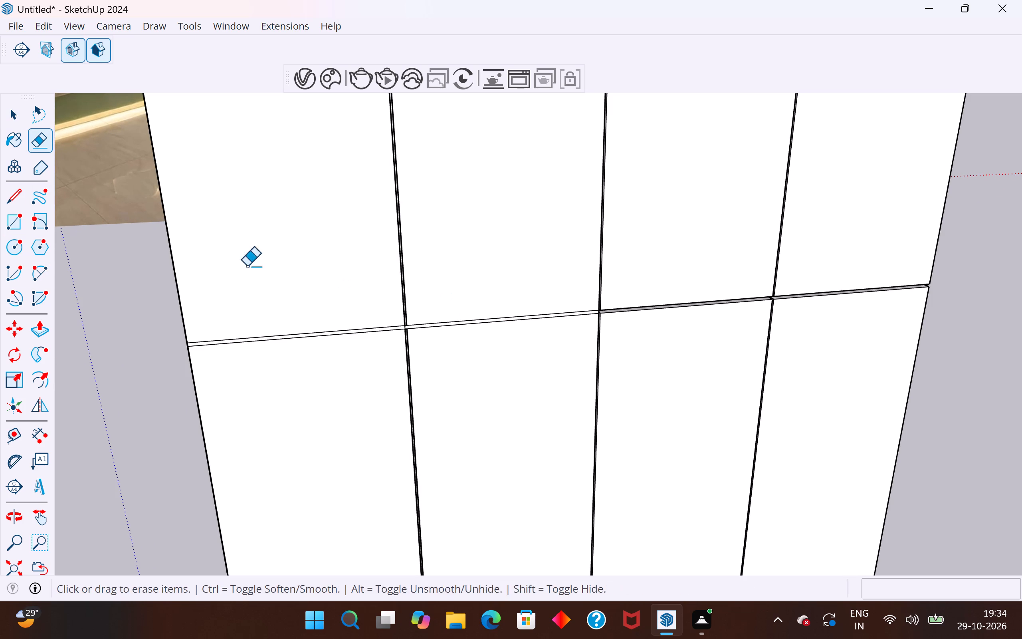
Delete both upper horizontal groove lines across the wardrobe front's first and second panels, segment by segment.
click(22, 122)
click(333, 331)
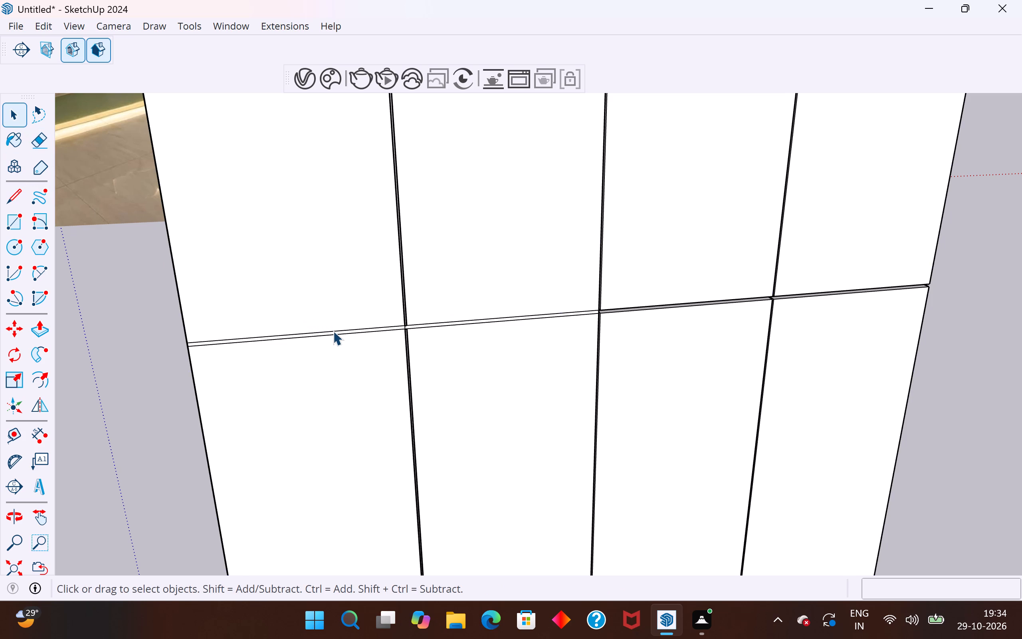
double_click(336, 331)
click(341, 331)
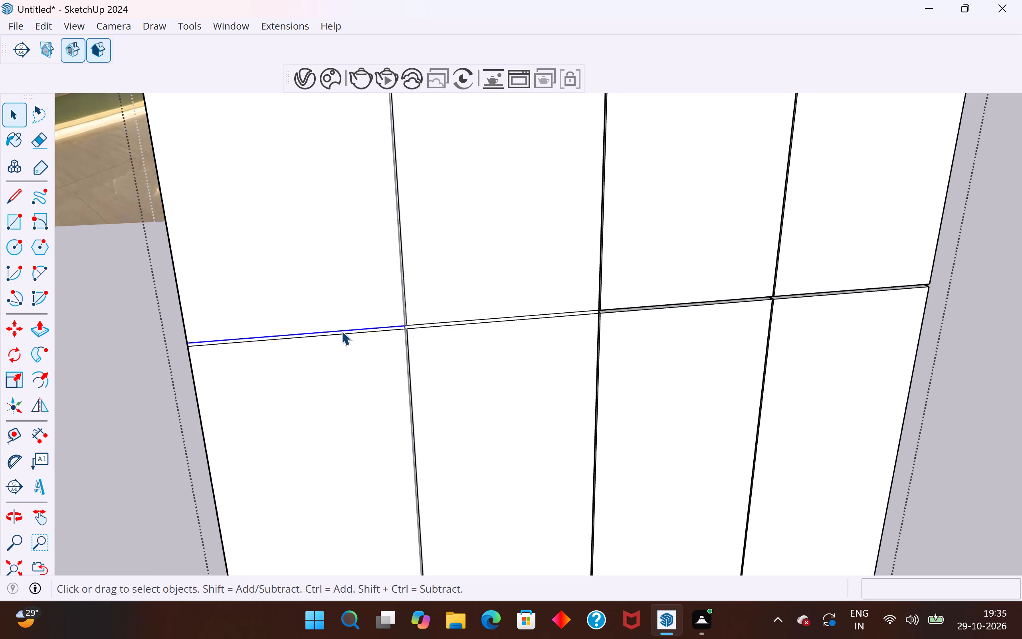
key(Delete)
click(368, 333)
key(Delete)
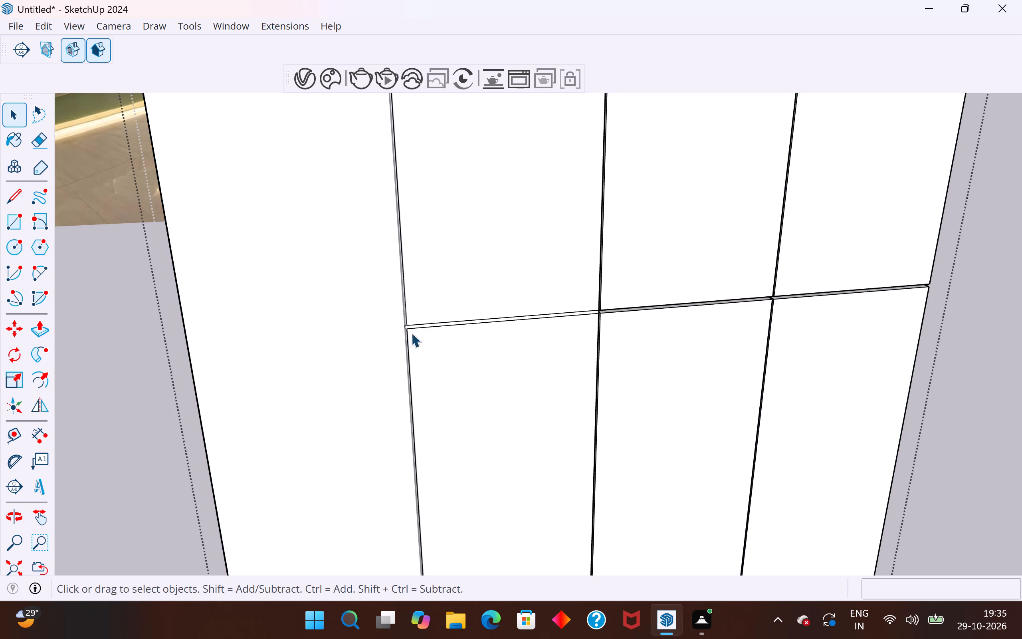
click(452, 323)
key(Delete)
click(460, 325)
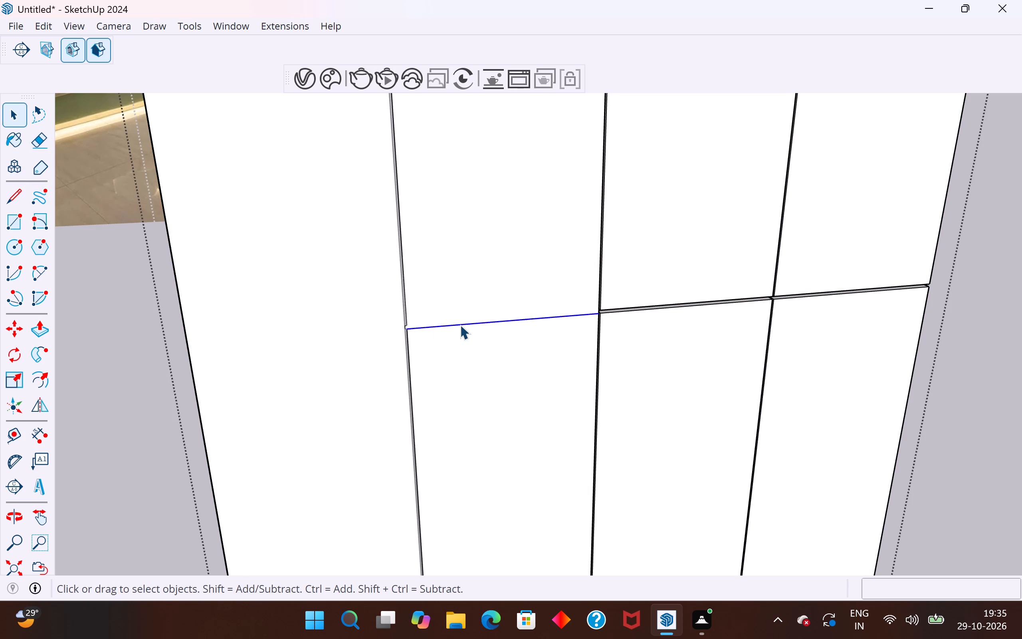
key(Delete)
Draw the missing short edge closing the gap in the first vertical groove at the former upper horizontal groove junction.
scroll(406, 333, up, 9)
middle_drag(414, 329, 513, 367)
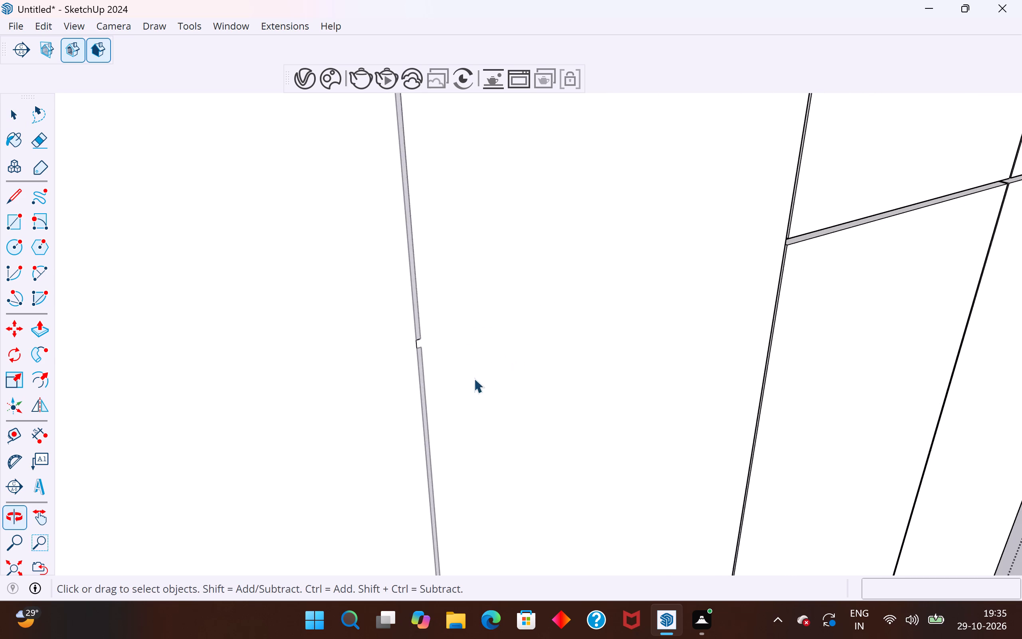
scroll(396, 352, up, 13)
middle_drag(423, 342, 339, 369)
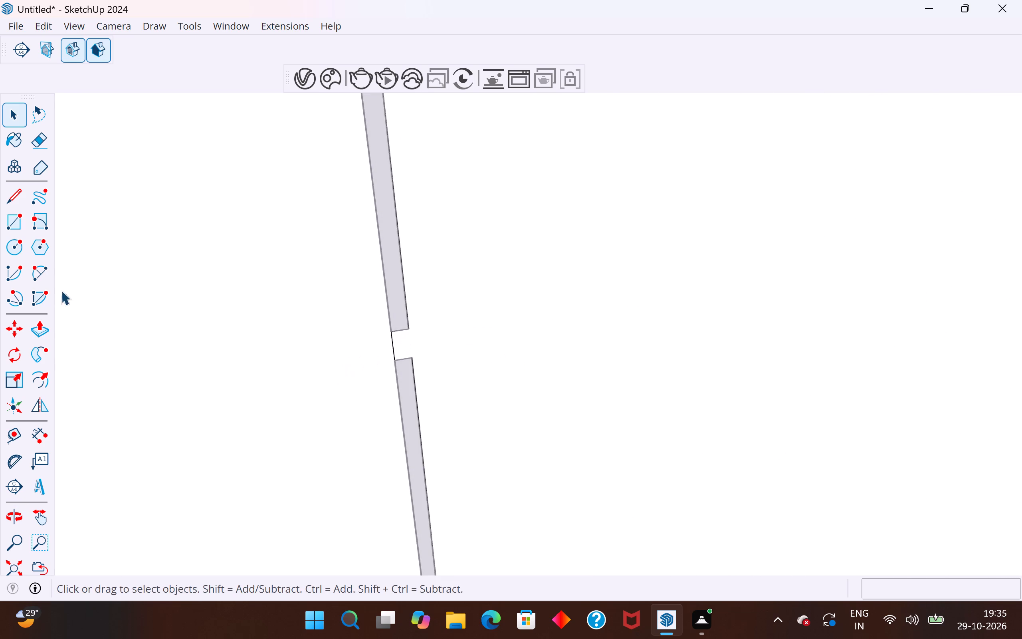
click(13, 198)
click(409, 327)
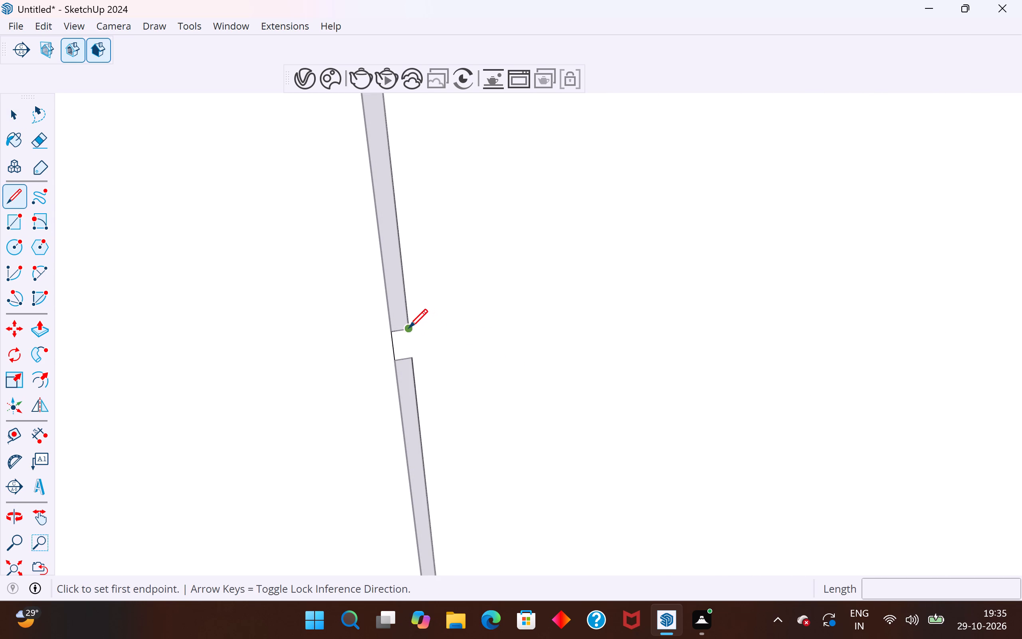
click(413, 360)
click(12, 112)
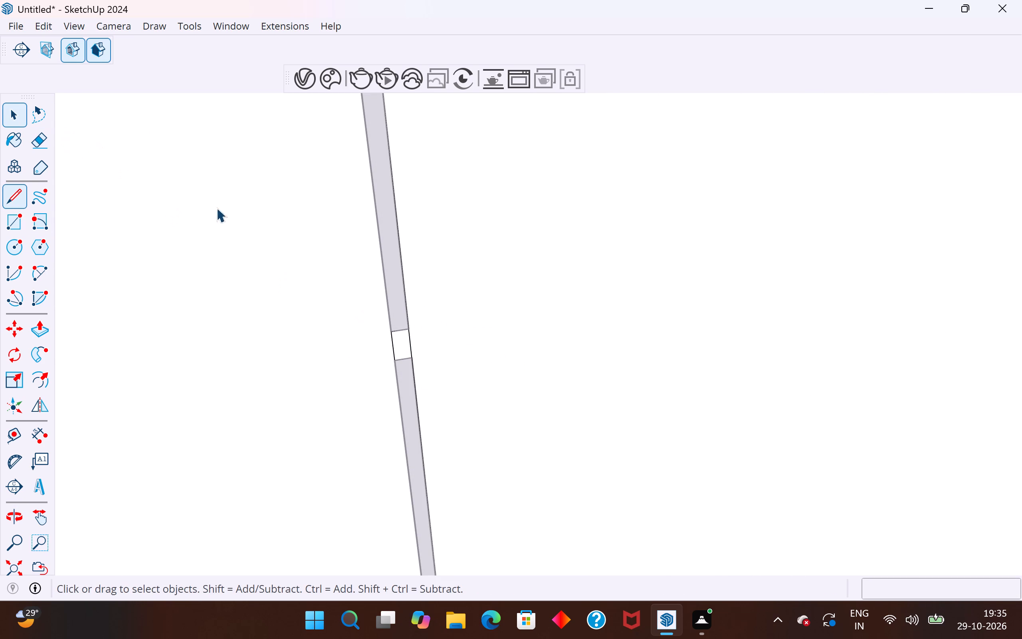
click(348, 241)
scroll(522, 305, down, 20)
scroll(522, 305, down, 3)
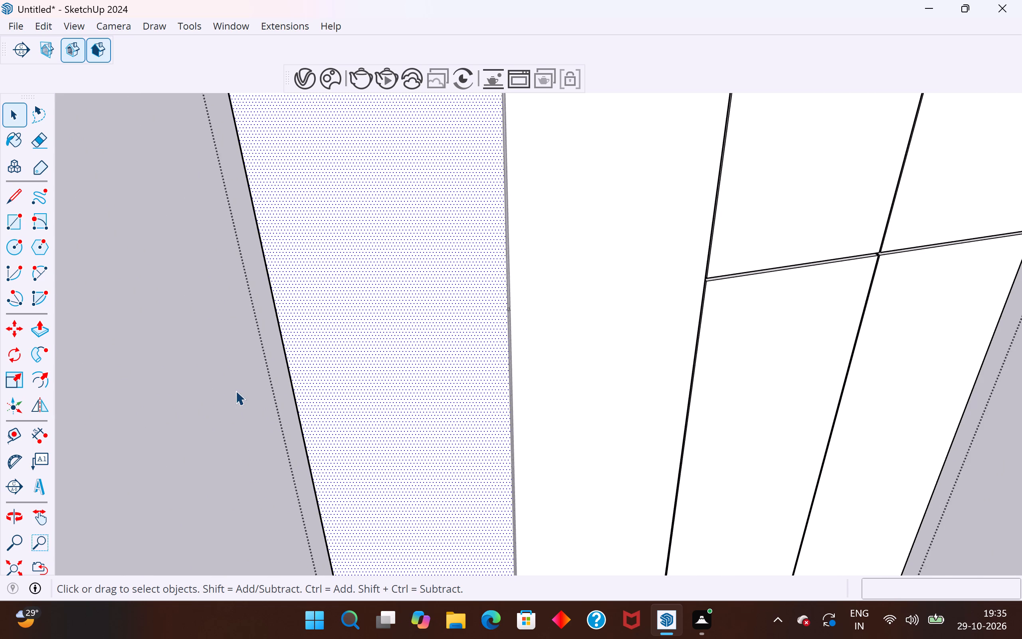
click(236, 391)
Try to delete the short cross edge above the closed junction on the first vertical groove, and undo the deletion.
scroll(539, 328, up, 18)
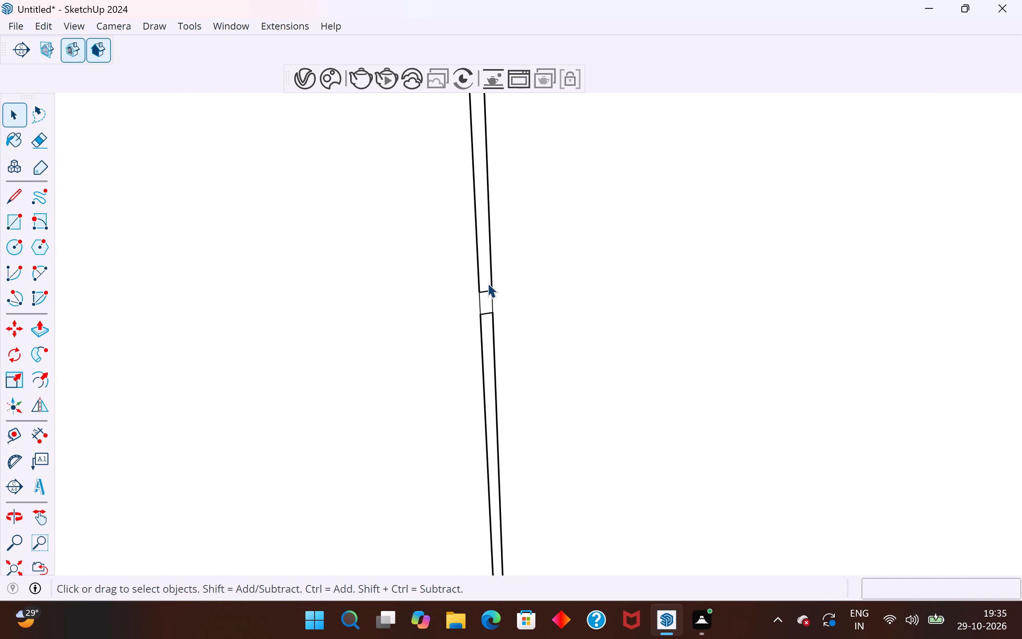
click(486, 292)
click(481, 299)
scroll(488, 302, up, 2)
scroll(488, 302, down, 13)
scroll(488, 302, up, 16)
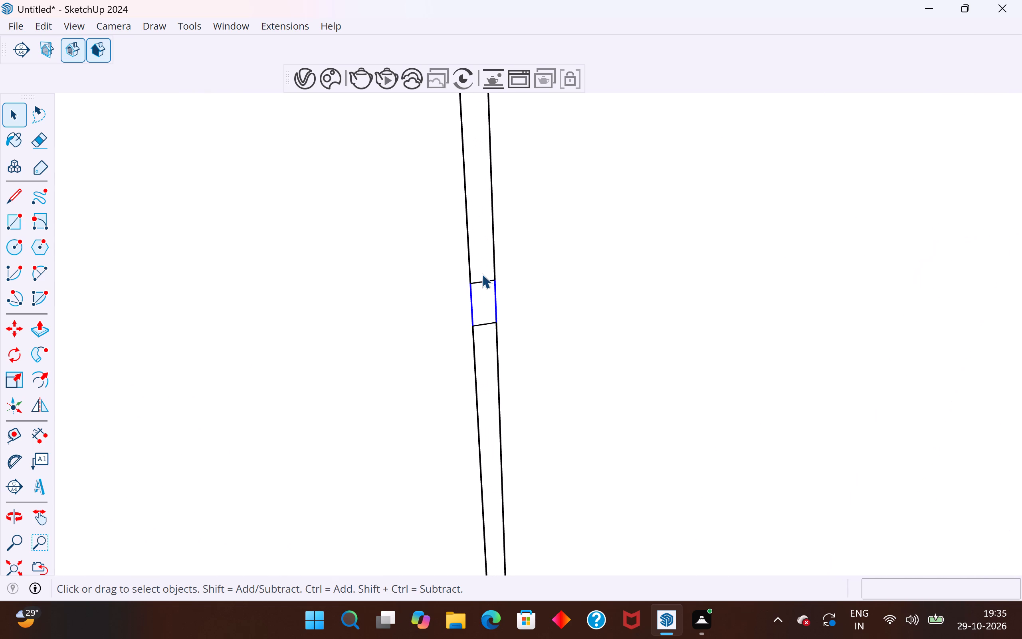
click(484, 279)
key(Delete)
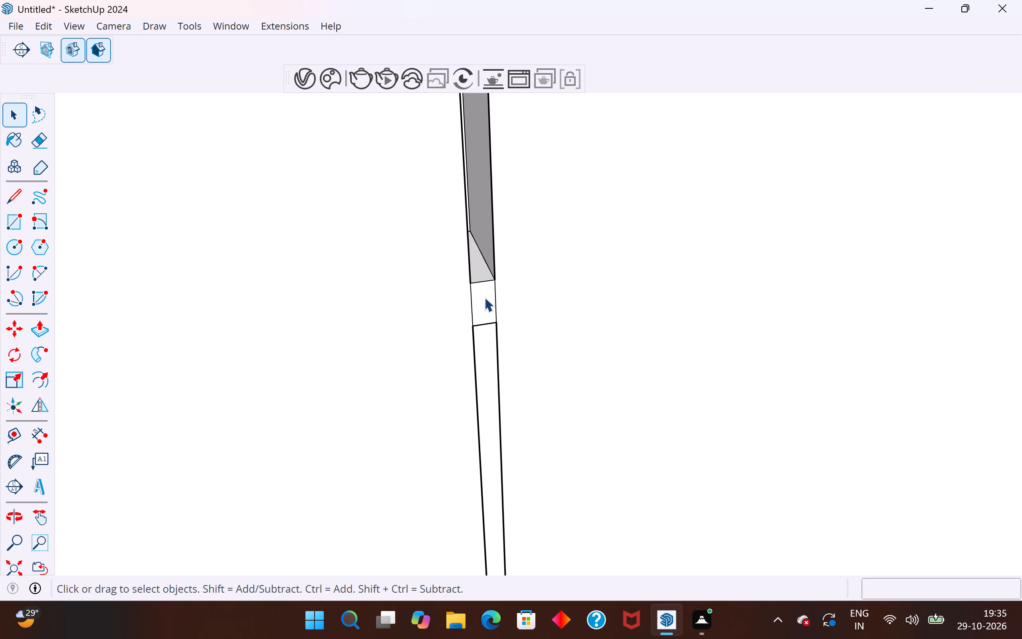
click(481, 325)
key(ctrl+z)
Examine the wardrobe front against the reference image, checking the first vertical groove and its upper and lower junctions.
scroll(519, 383, down, 14)
scroll(519, 383, up, 1)
scroll(519, 383, down, 12)
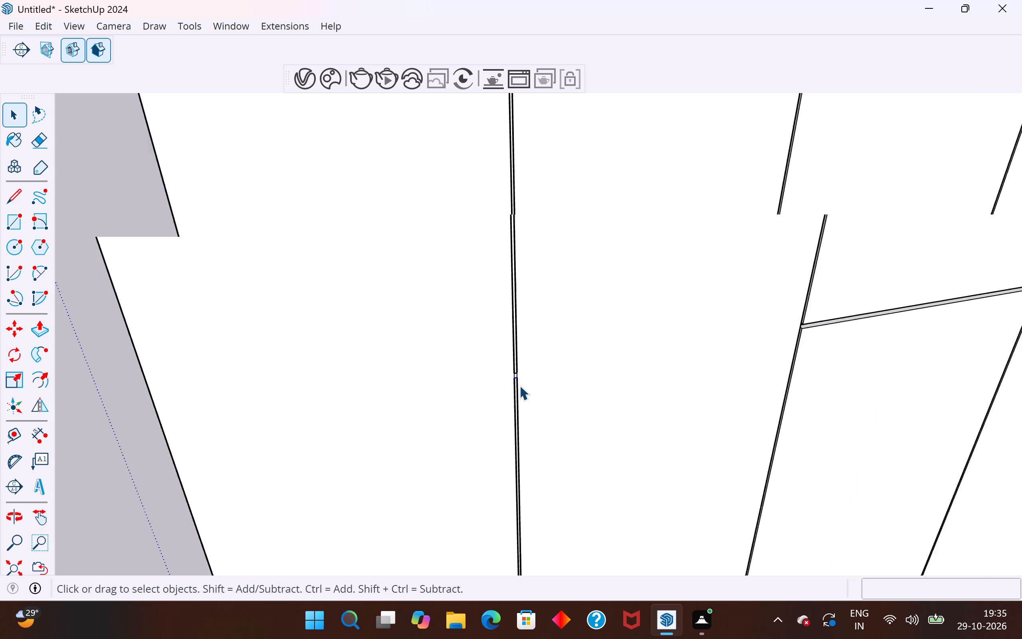
scroll(519, 385, down, 9)
click(315, 368)
scroll(448, 237, down, 6)
scroll(482, 423, up, 9)
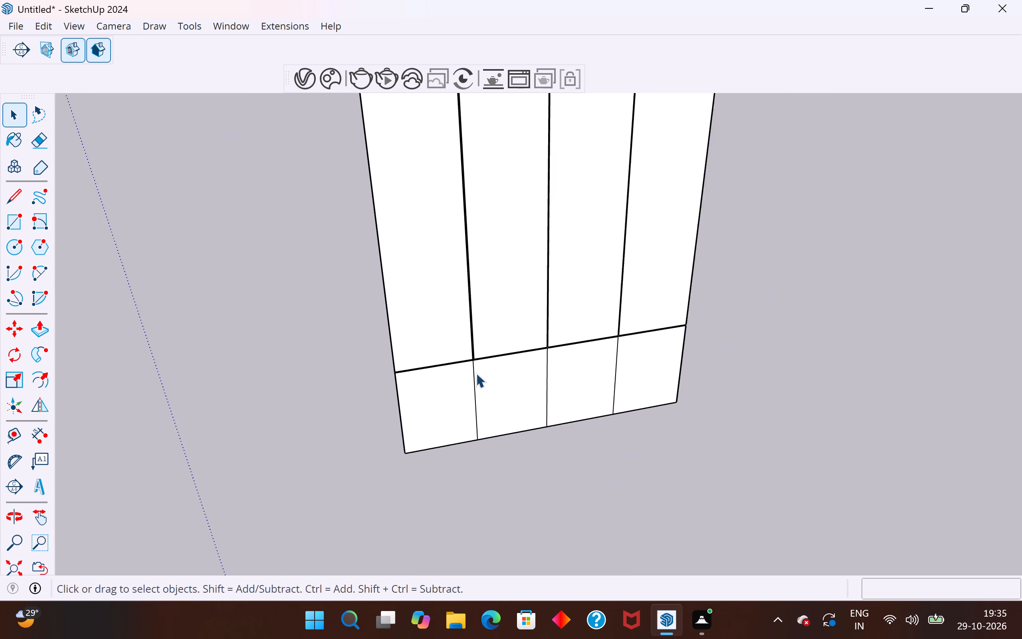
middle_drag(508, 411, 440, 387)
scroll(613, 449, down, 7)
middle_drag(647, 387, 669, 311)
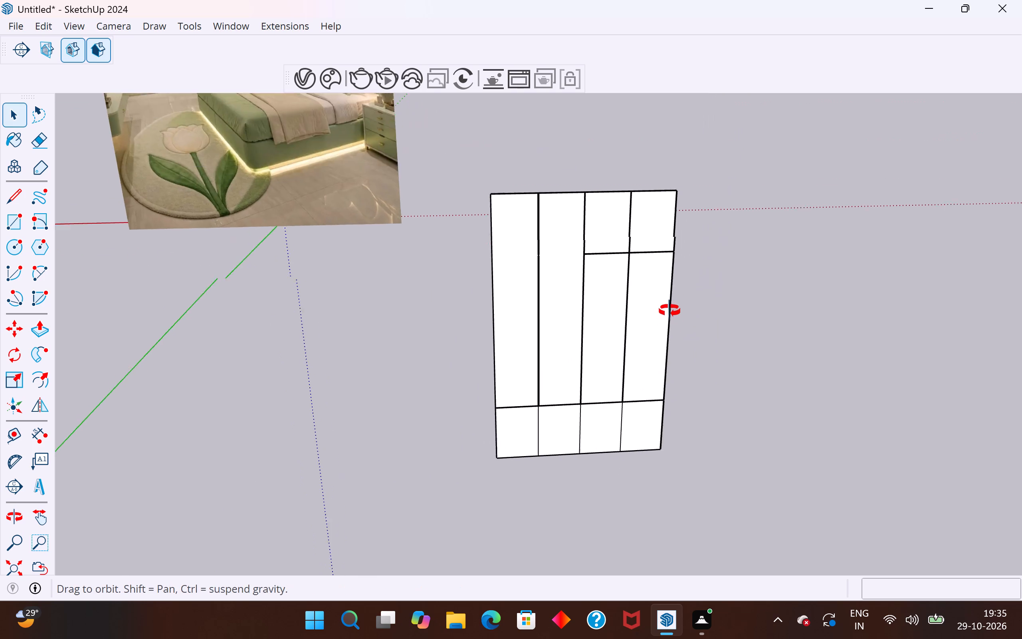
middle_drag(669, 311, 662, 241)
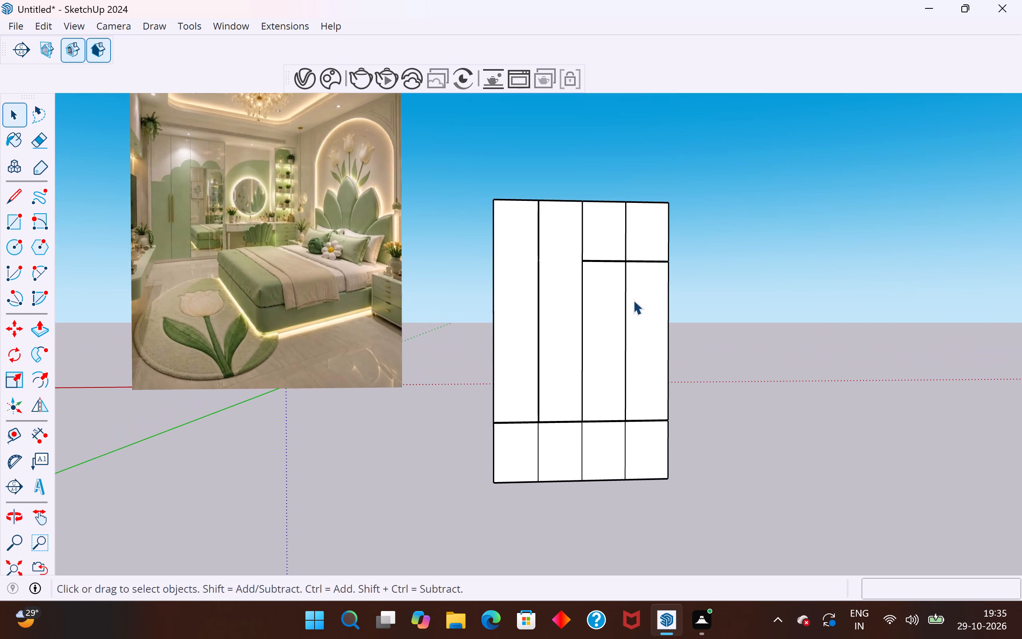
middle_drag(636, 312, 594, 333)
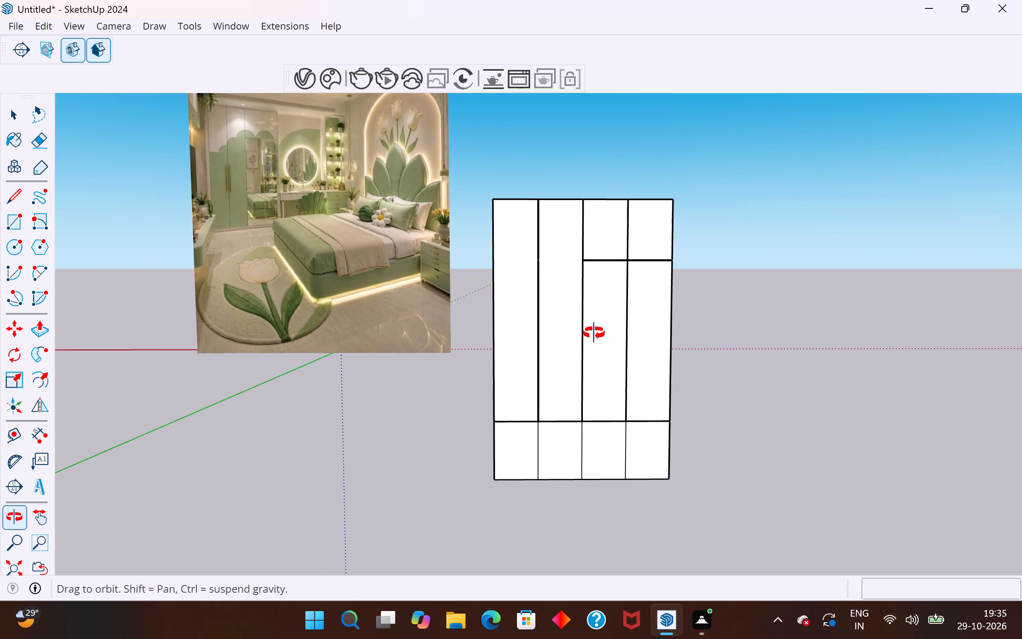
middle_drag(594, 333, 568, 342)
scroll(643, 254, up, 2)
scroll(607, 308, down, 1)
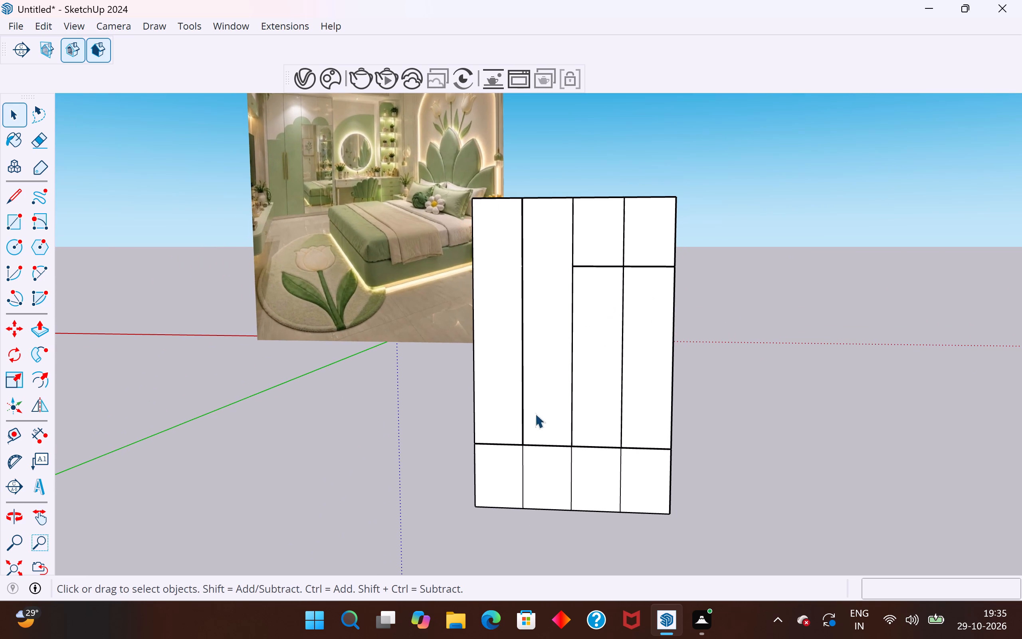
scroll(512, 441, up, 17)
middle_drag(539, 426, 582, 455)
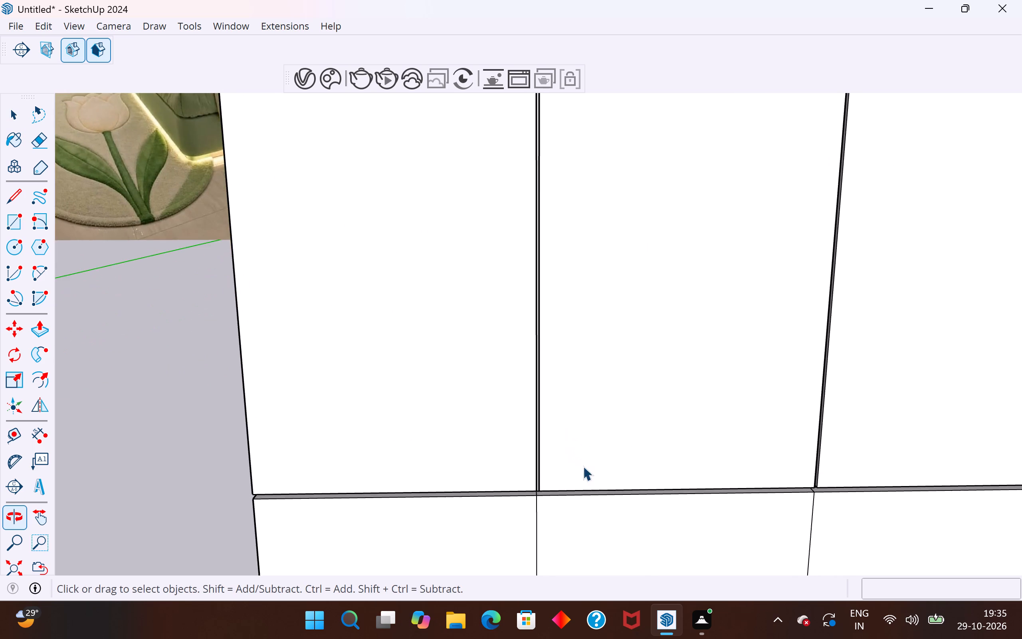
scroll(574, 493, down, 5)
middle_drag(571, 306, 624, 417)
scroll(510, 508, down, 10)
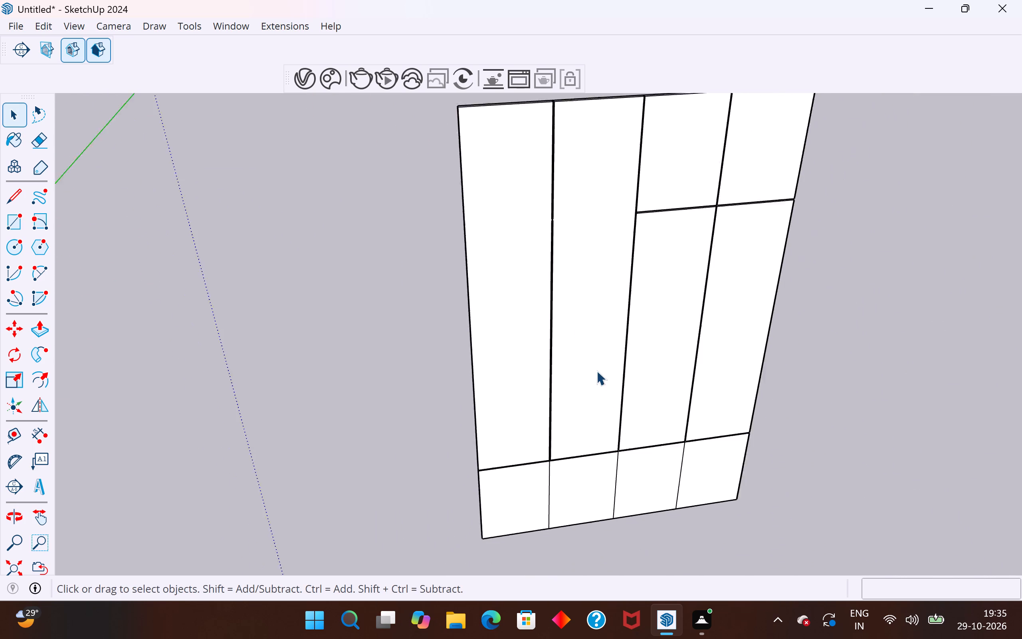
scroll(596, 371, down, 2)
middle_drag(602, 368, 573, 177)
scroll(558, 198, up, 4)
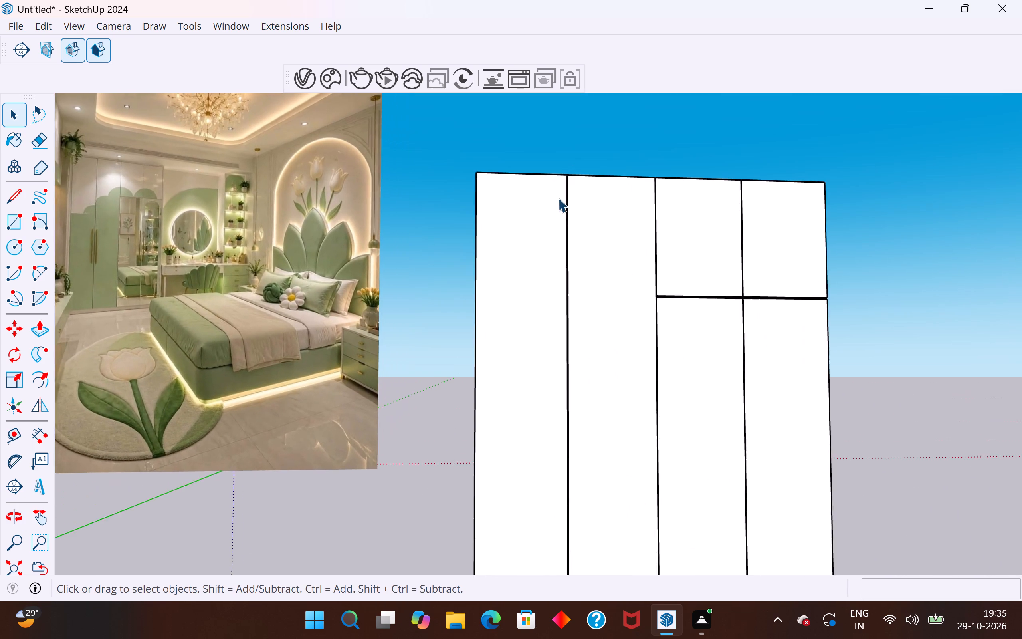
scroll(558, 198, up, 13)
middle_drag(566, 347, 591, 549)
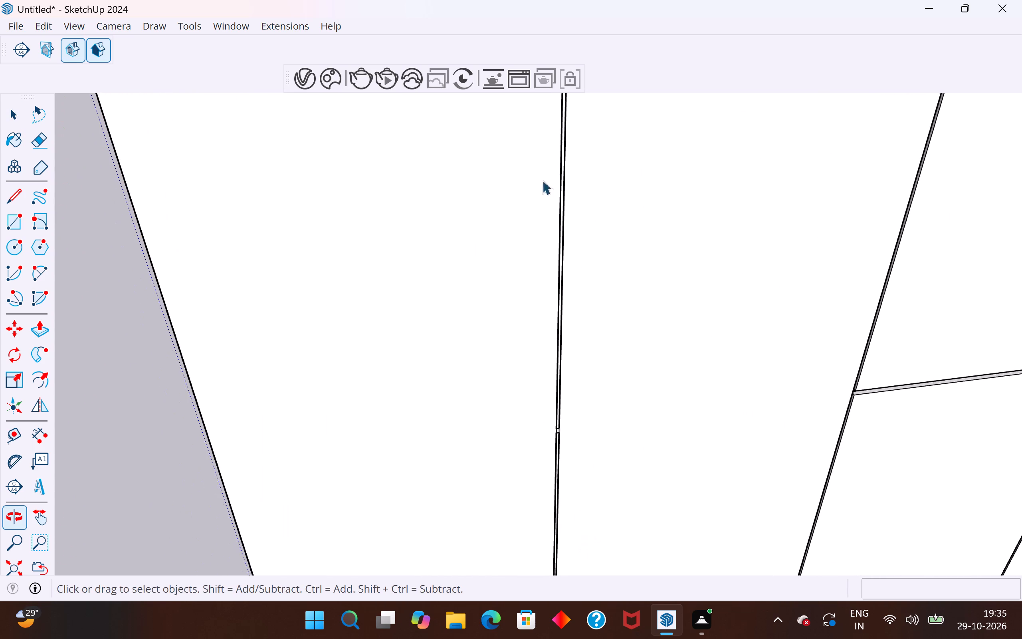
Delete the face covering the first vertical groove above the closed upper junction.
scroll(564, 95, down, 5)
middle_drag(580, 234, 563, 363)
scroll(563, 363, up, 2)
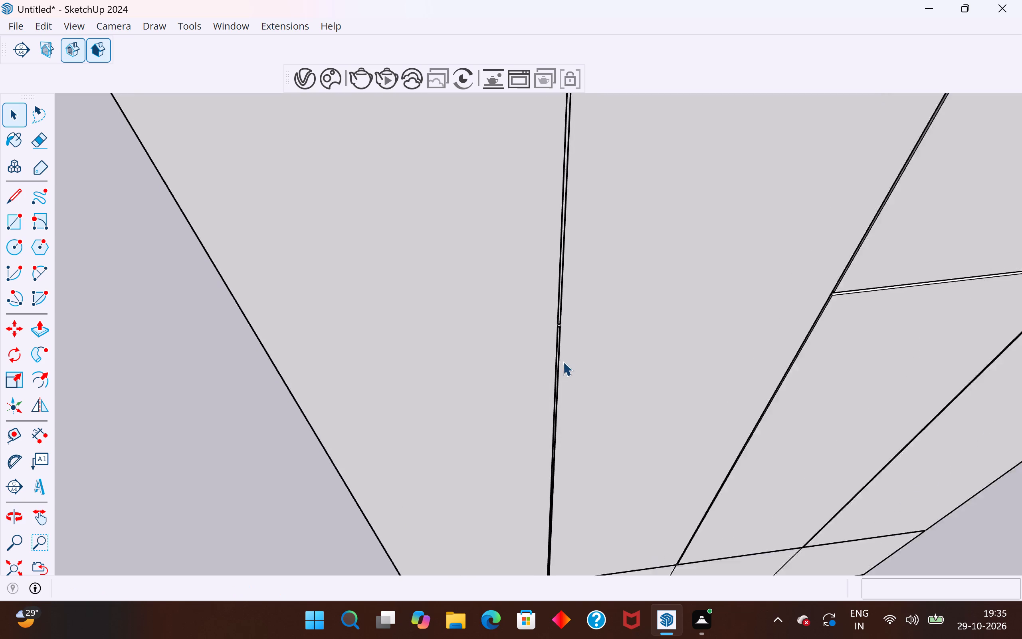
scroll(563, 361, up, 12)
click(569, 279)
click(564, 276)
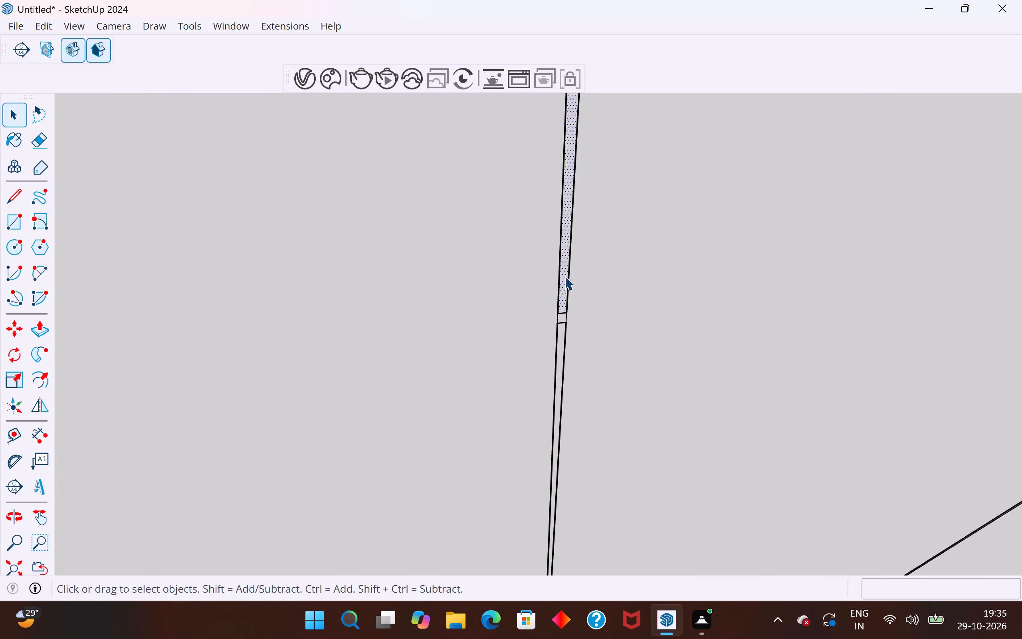
key(Delete)
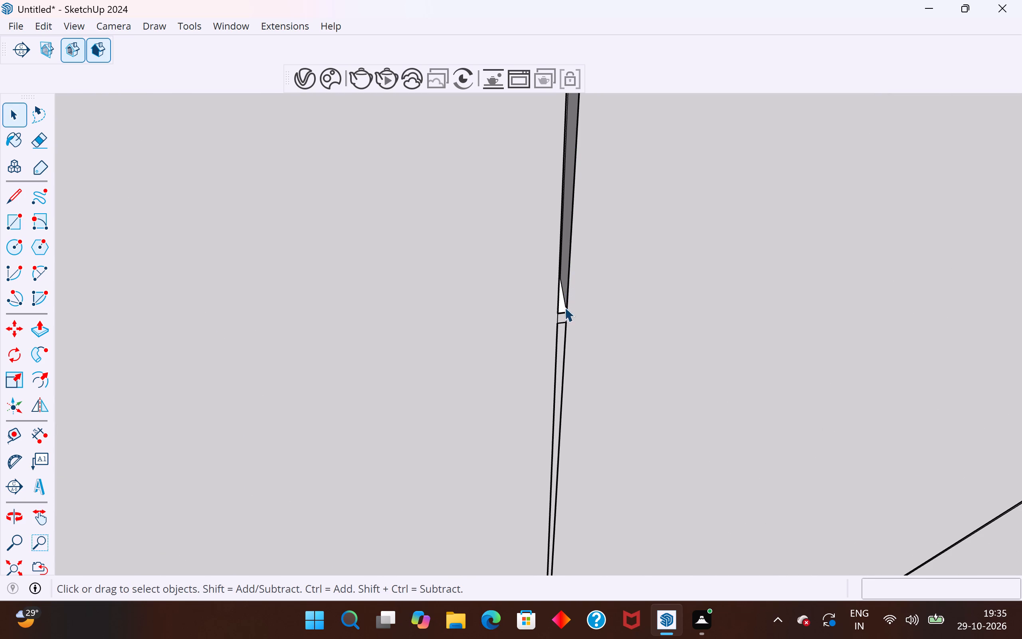
Push the small face at the first vertical groove's upper junction in by 3/4".
scroll(562, 320, up, 4)
click(561, 318)
middle_drag(568, 327, 496, 367)
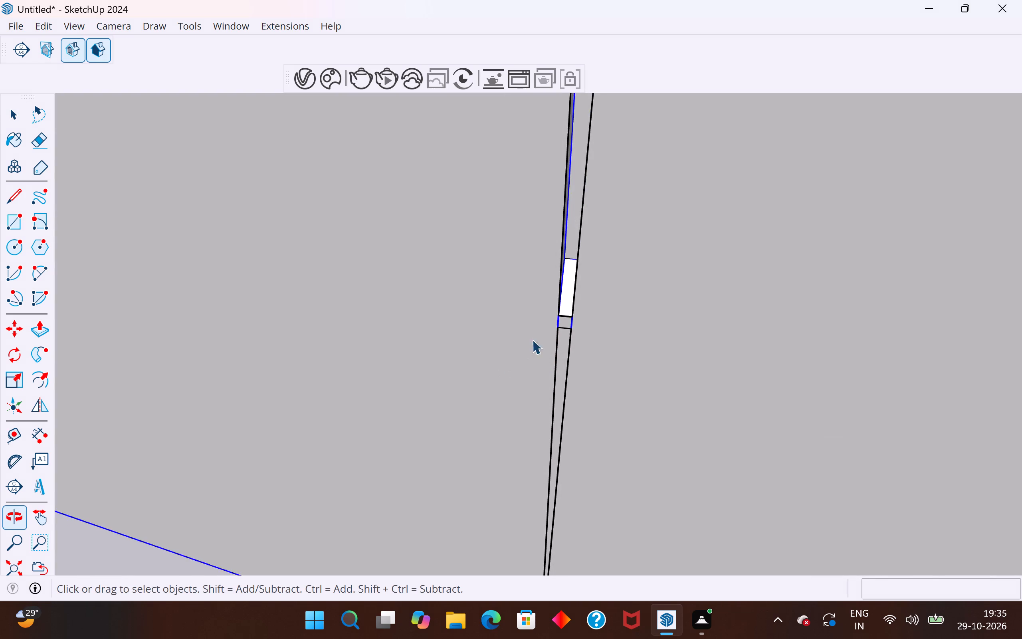
scroll(553, 324, up, 5)
click(571, 321)
double_click(572, 325)
click(572, 325)
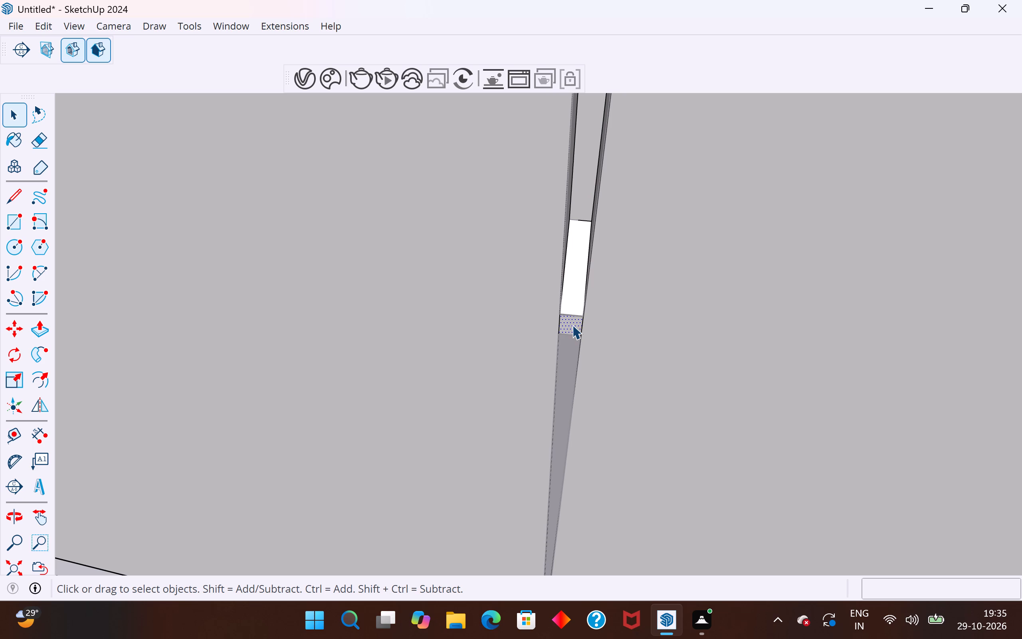
click(38, 330)
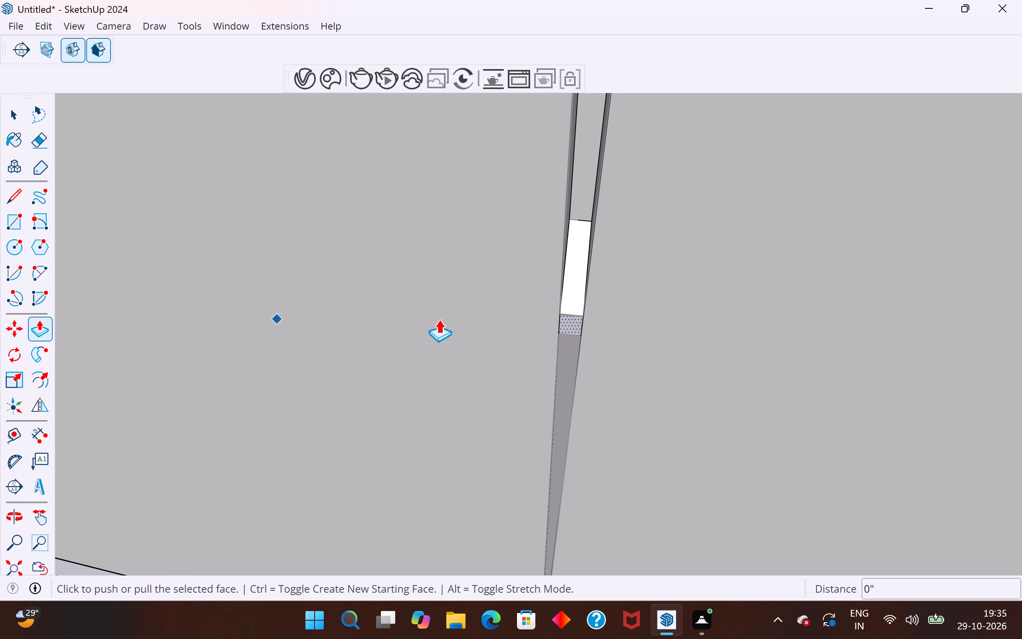
click(570, 317)
click(577, 234)
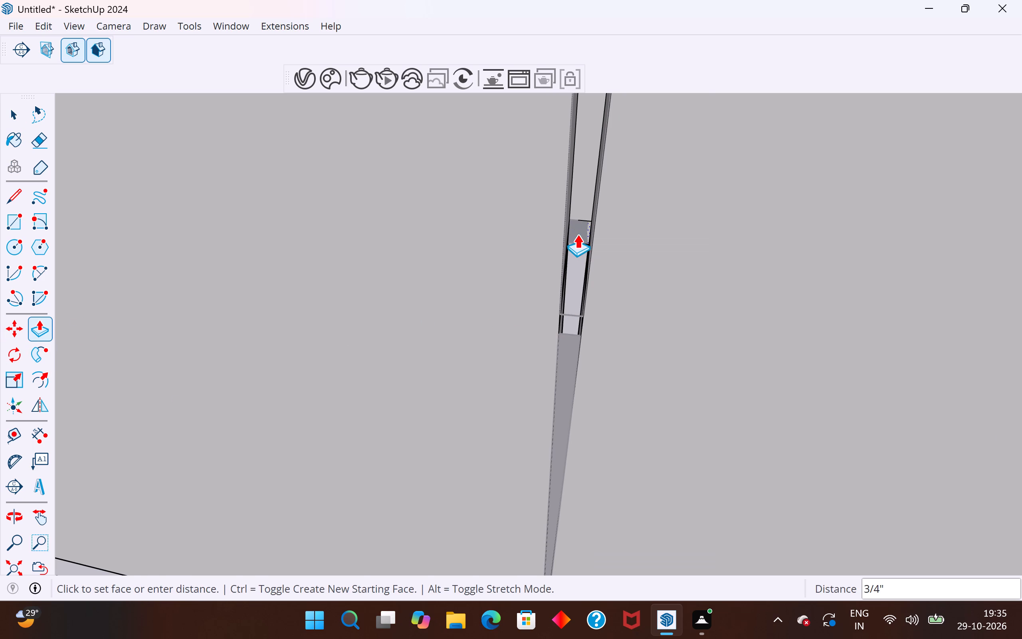
click(14, 102)
Delete the short cross edge above the pushed-in junction on the first vertical groove.
middle_drag(562, 326, 588, 208)
click(571, 307)
click(571, 307)
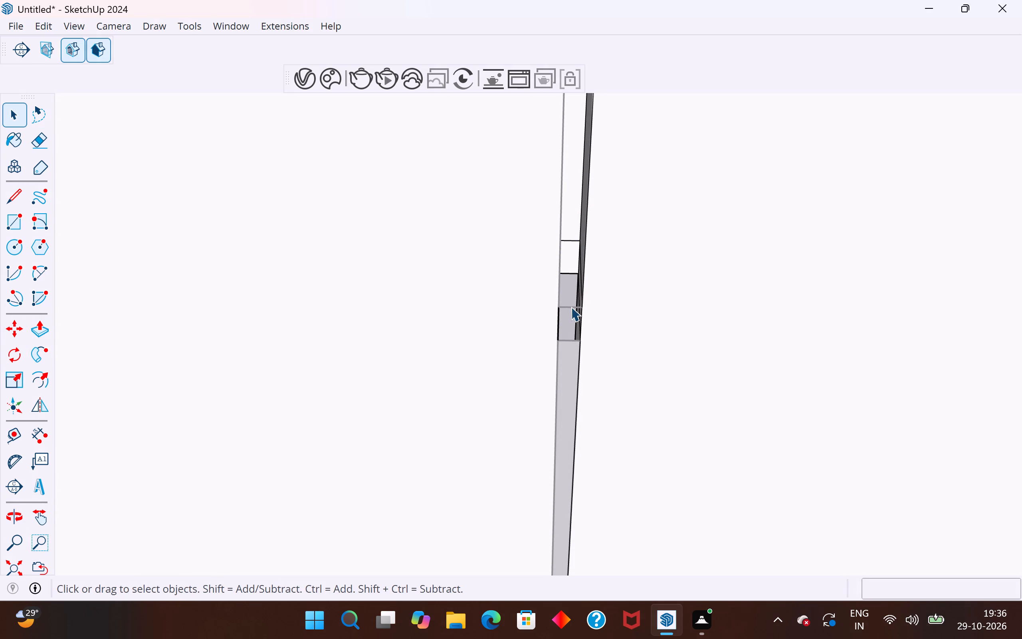
click(565, 211)
scroll(601, 218, down, 3)
scroll(570, 306, up, 2)
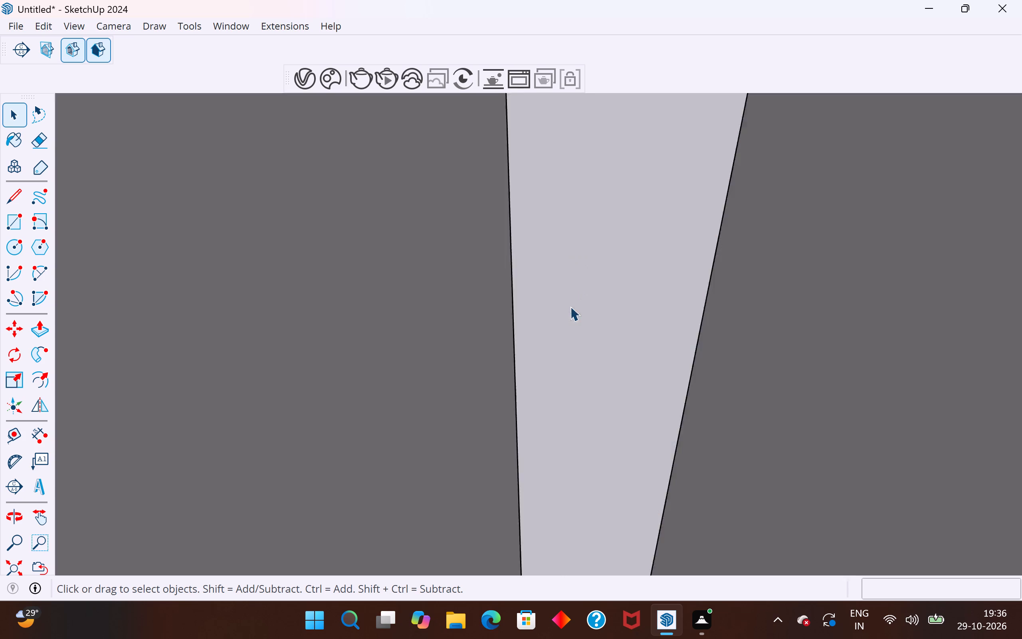
scroll(570, 306, up, 2)
scroll(576, 325, down, 12)
scroll(609, 375, down, 6)
scroll(682, 314, down, 6)
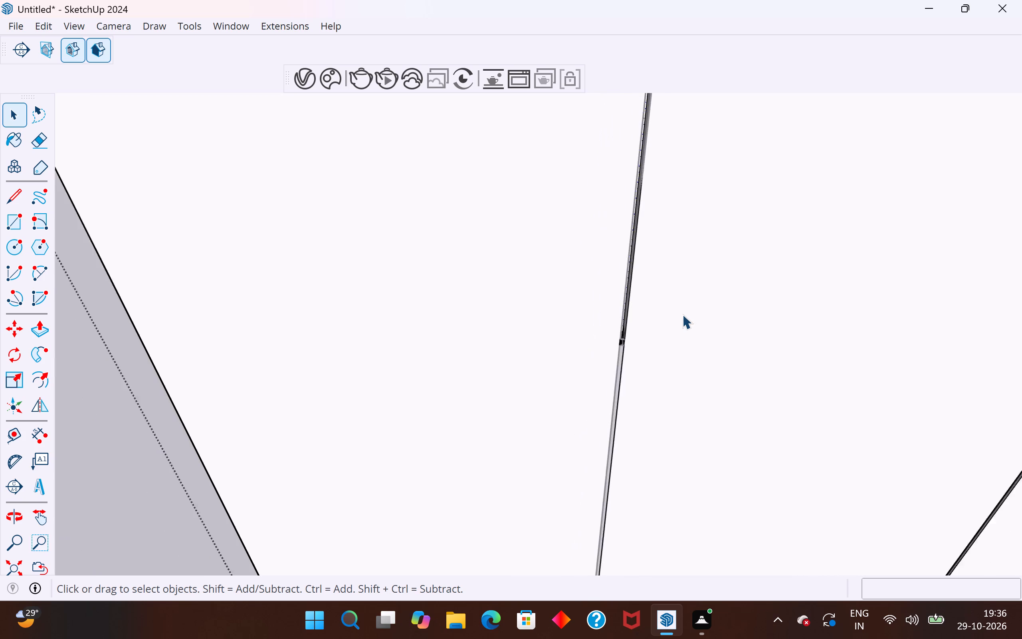
click(219, 438)
scroll(596, 359, up, 6)
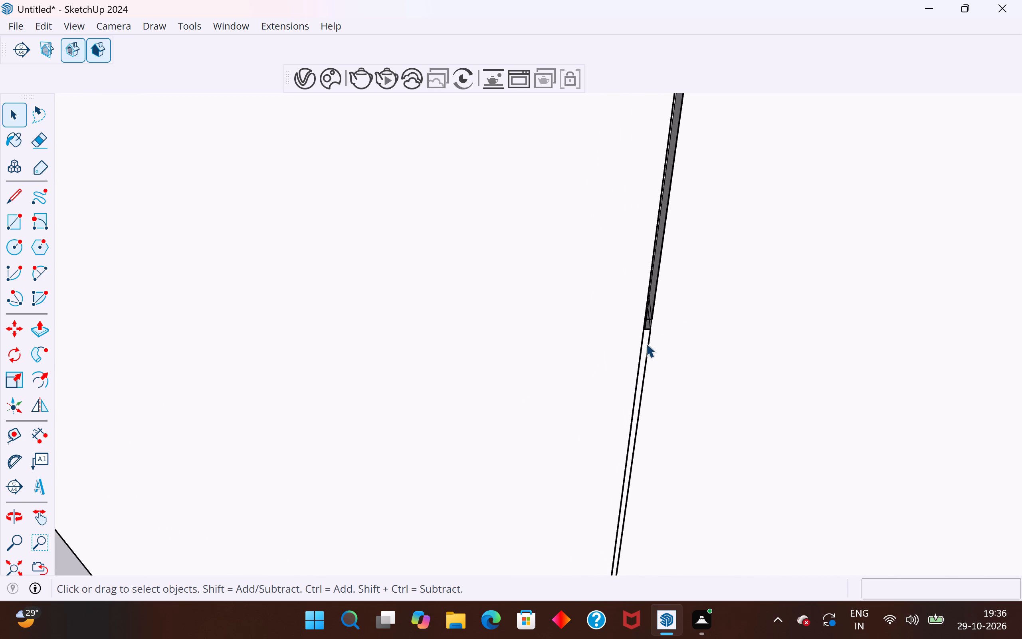
scroll(645, 335, up, 5)
click(650, 310)
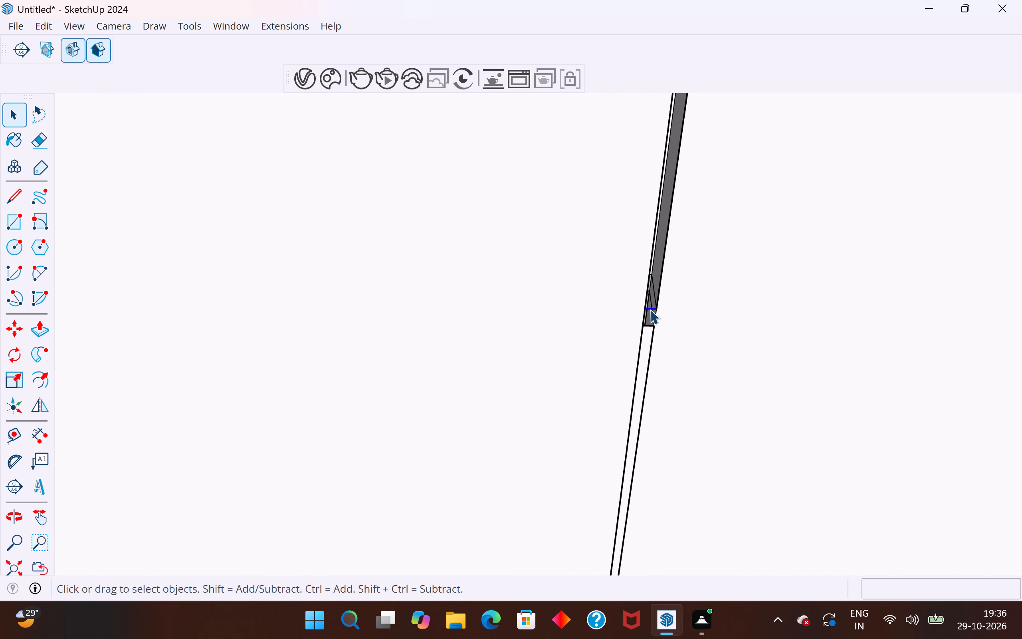
key(Delete)
Push the first vertical groove's face below the upper junction in by 3/4".
click(646, 337)
middle_drag(659, 342, 544, 348)
click(39, 330)
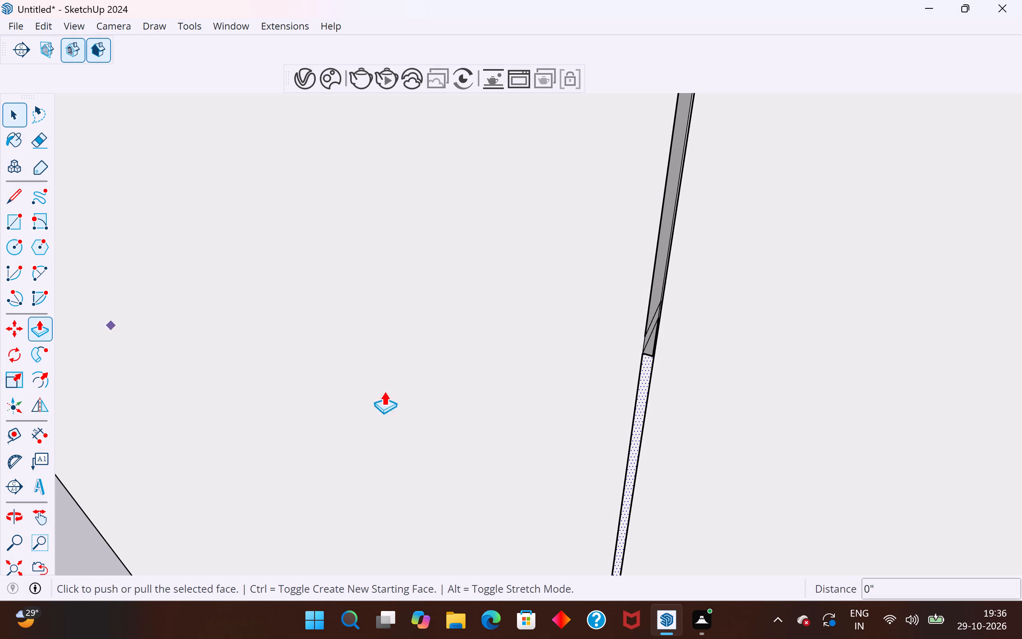
scroll(623, 341, up, 8)
middle_drag(636, 337, 661, 337)
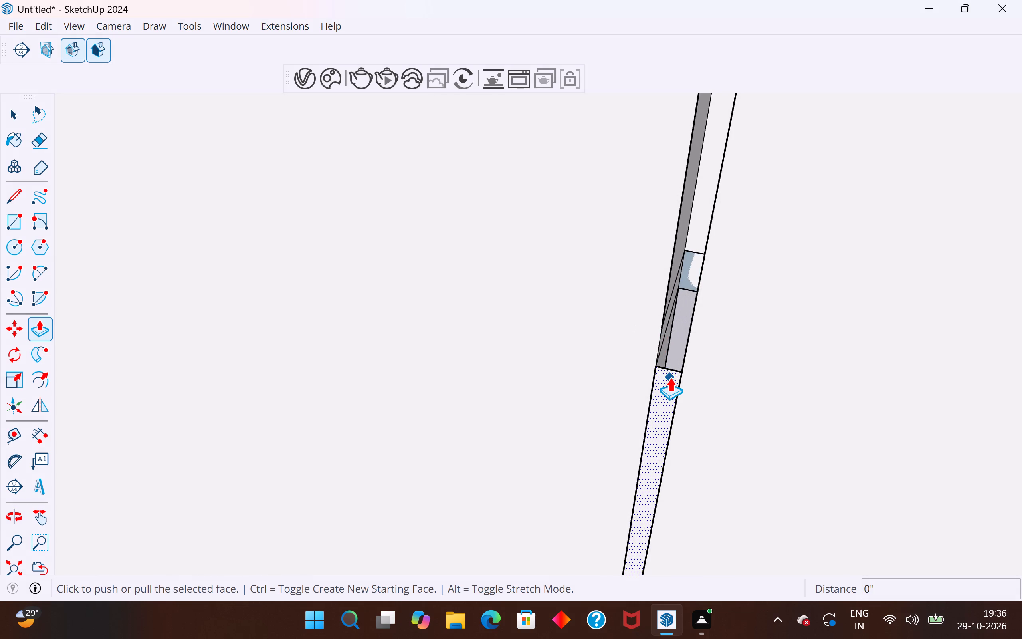
click(670, 377)
click(684, 285)
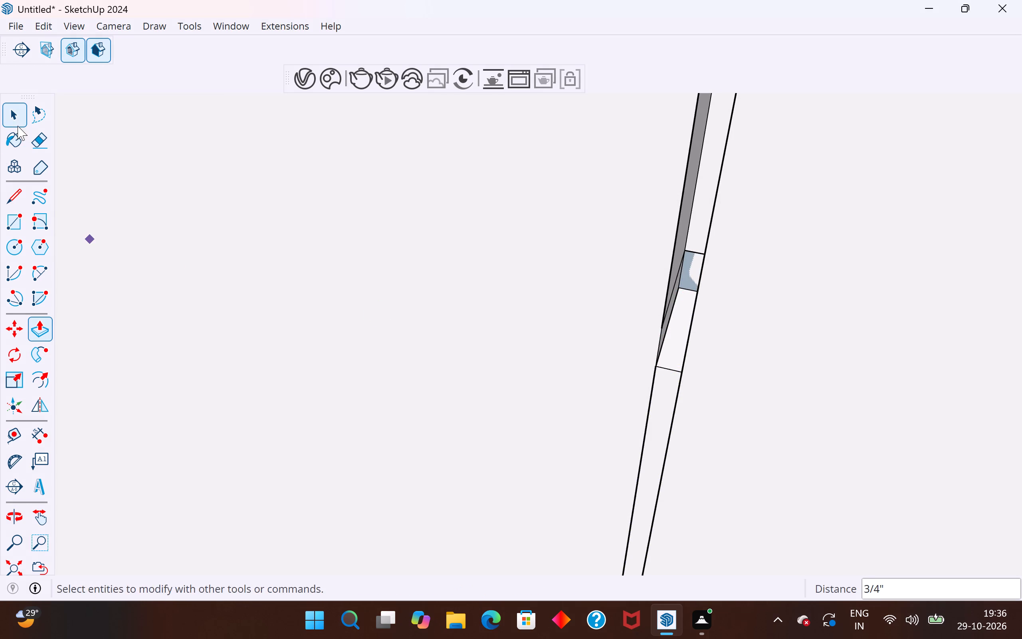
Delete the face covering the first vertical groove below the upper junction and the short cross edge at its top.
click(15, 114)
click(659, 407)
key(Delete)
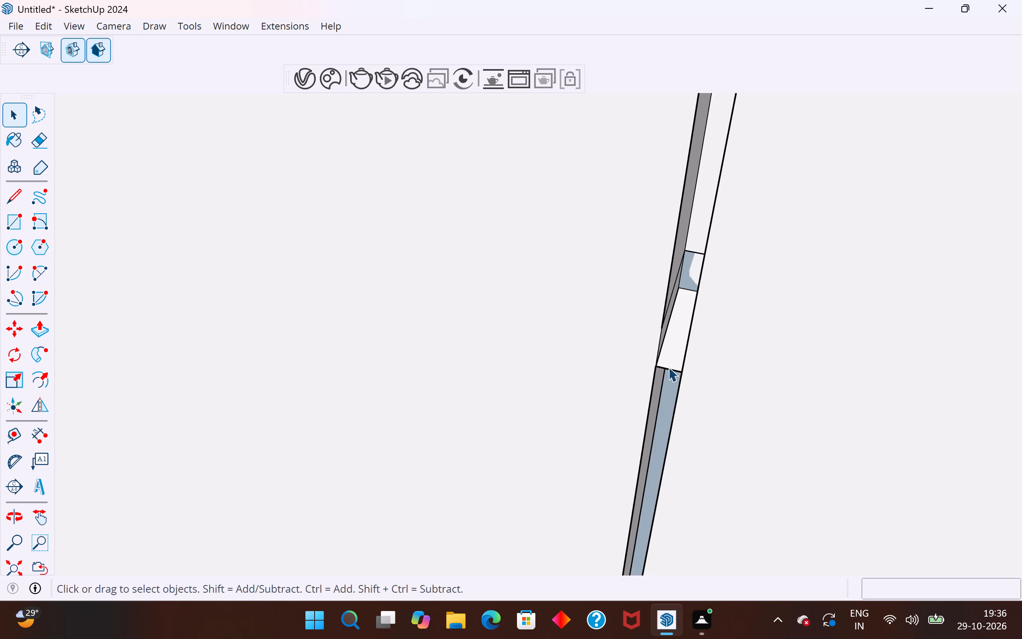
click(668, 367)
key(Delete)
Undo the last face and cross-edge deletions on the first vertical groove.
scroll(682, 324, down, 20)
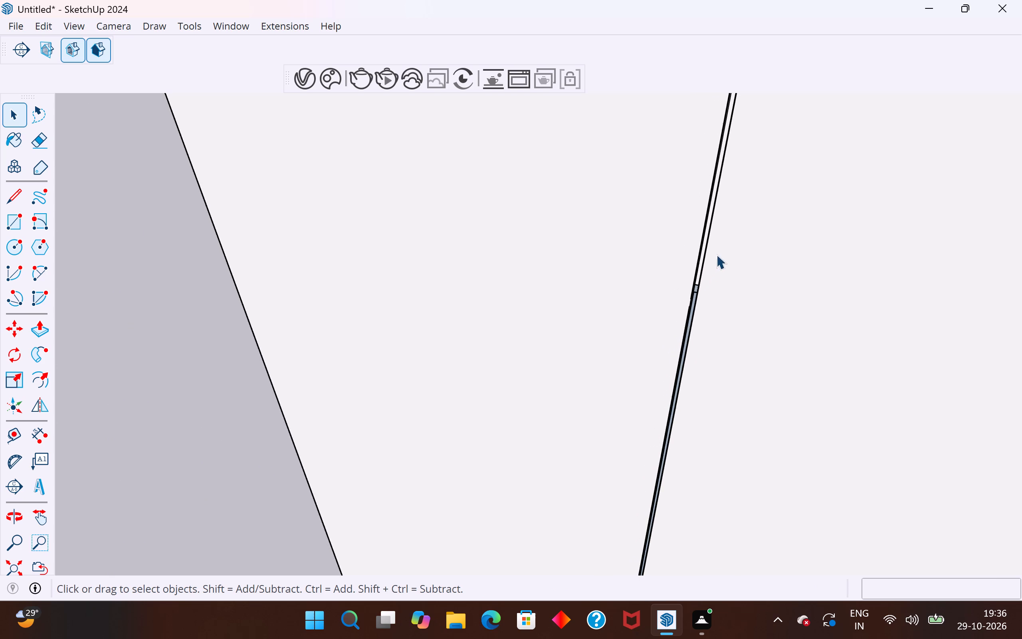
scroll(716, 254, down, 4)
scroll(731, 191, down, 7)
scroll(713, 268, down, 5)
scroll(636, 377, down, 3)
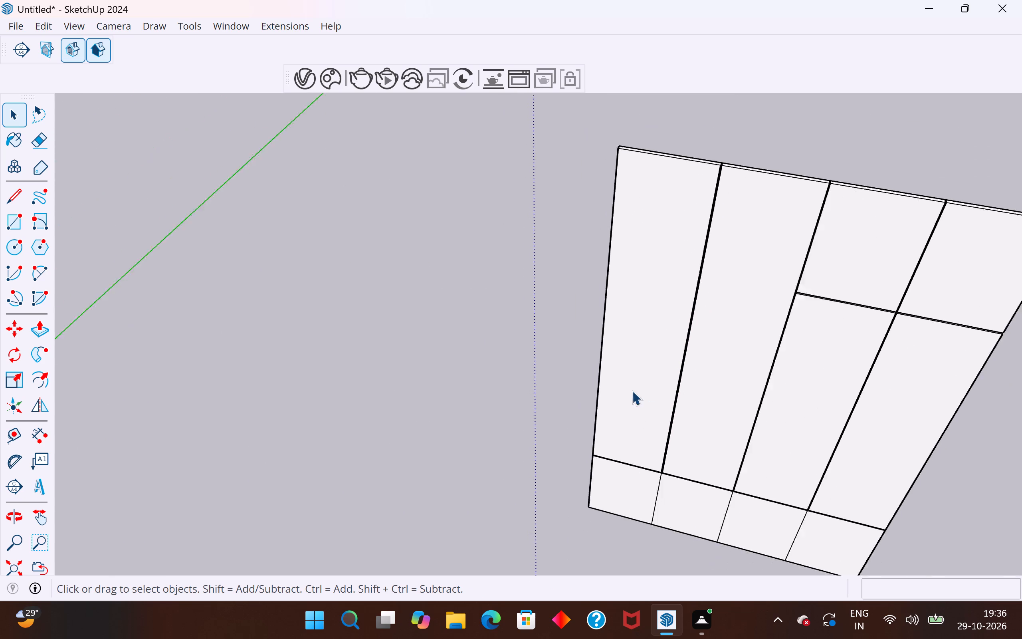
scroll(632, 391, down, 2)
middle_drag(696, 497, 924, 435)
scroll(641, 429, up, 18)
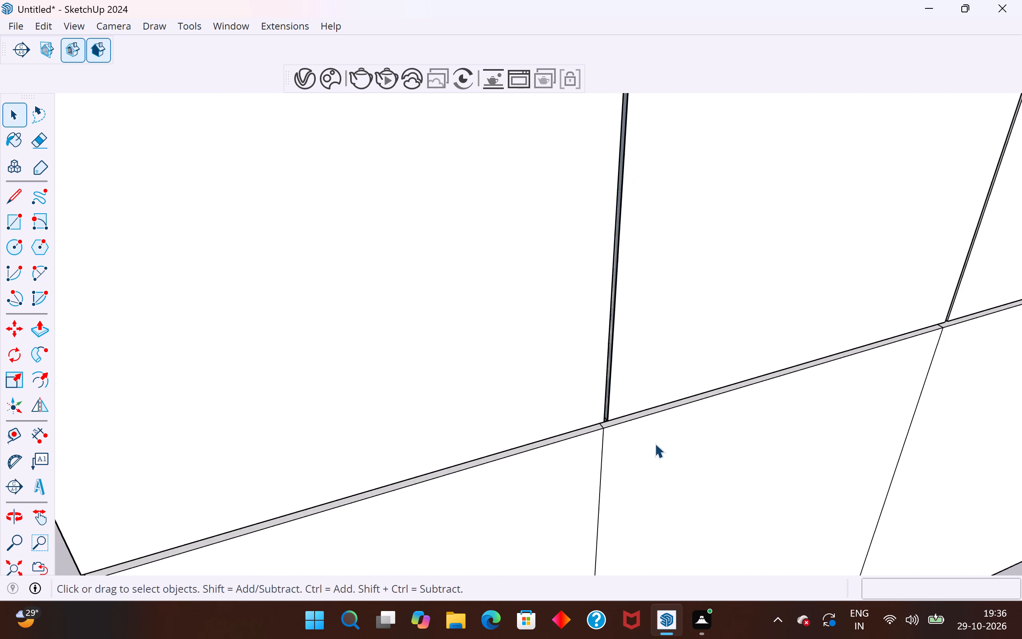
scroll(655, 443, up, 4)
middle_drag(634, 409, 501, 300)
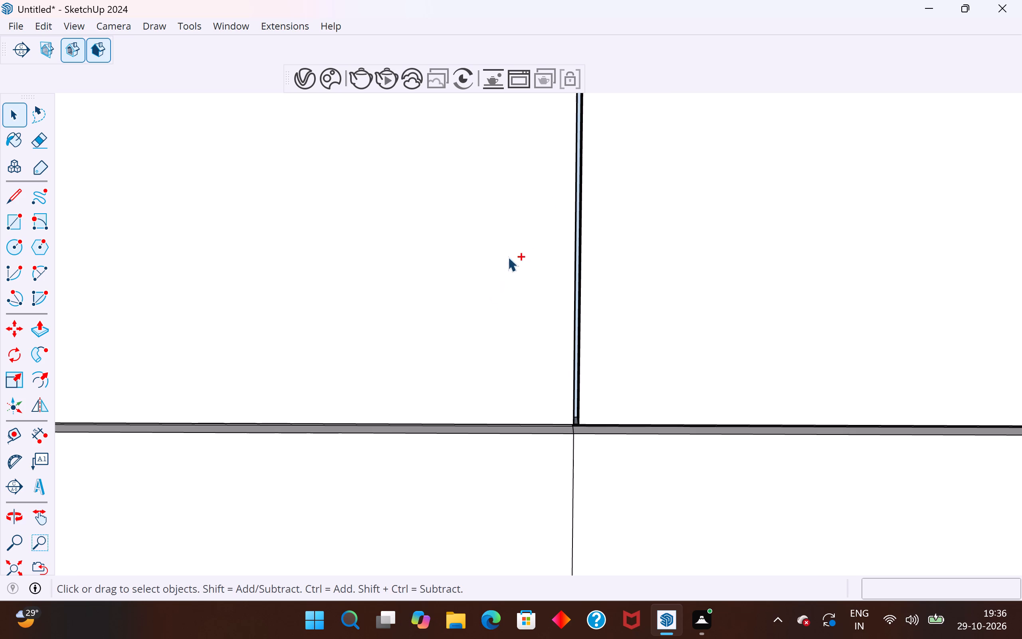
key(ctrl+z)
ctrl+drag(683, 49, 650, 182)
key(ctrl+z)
Push the first vertical groove's face above the lower horizontal groove in by about 1 3/16".
scroll(589, 334, up, 3)
middle_drag(596, 341, 625, 457)
scroll(616, 364, down, 3)
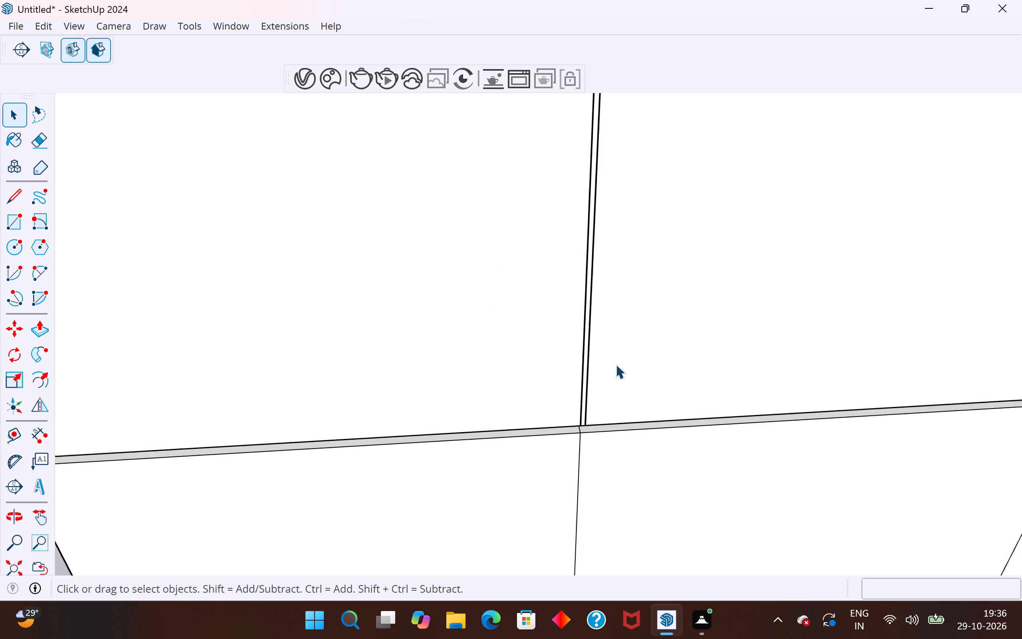
scroll(616, 364, down, 20)
scroll(613, 376, down, 5)
scroll(588, 426, up, 7)
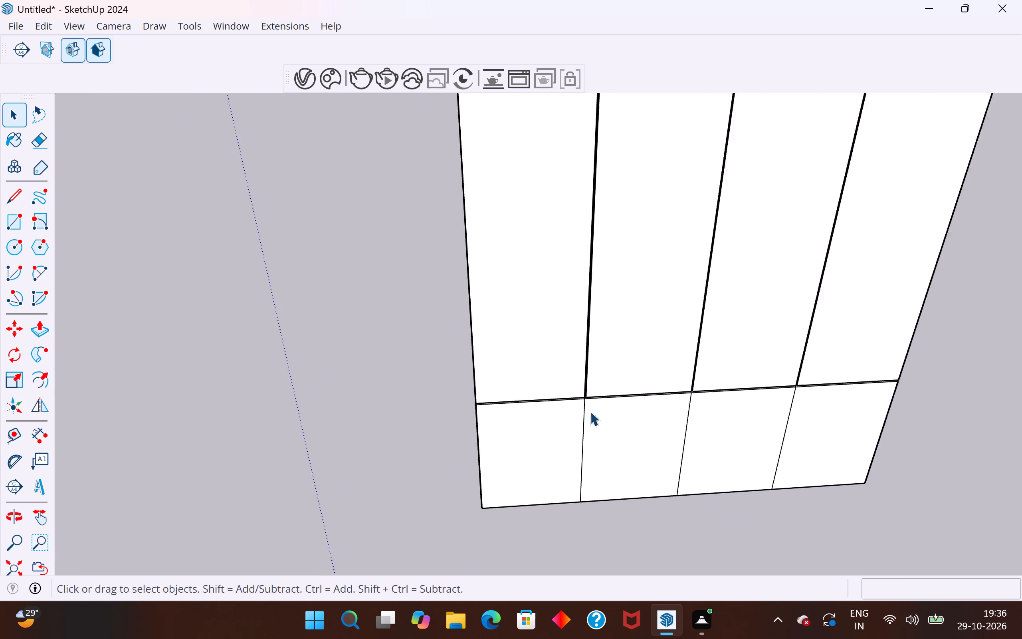
scroll(590, 411, up, 13)
middle_drag(633, 373, 622, 129)
scroll(621, 331, up, 4)
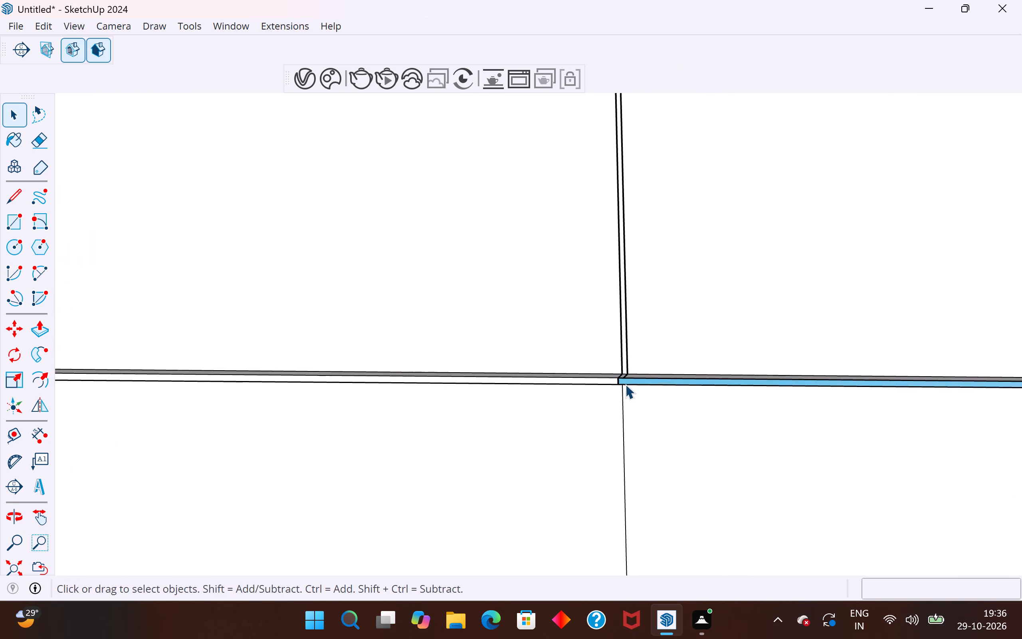
scroll(625, 384, up, 9)
middle_drag(650, 333, 595, 306)
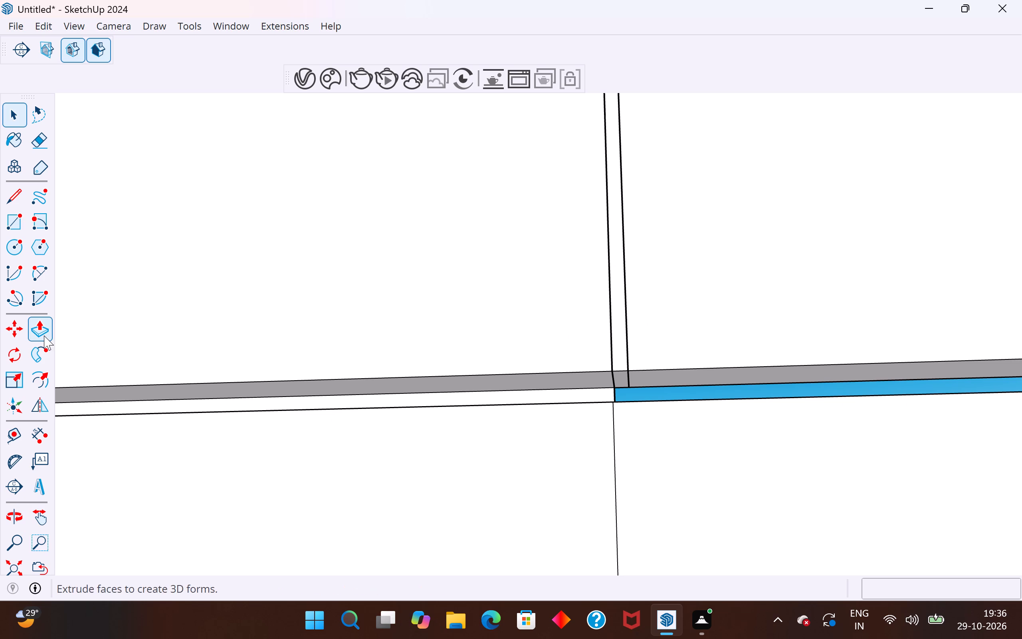
click(44, 335)
click(621, 353)
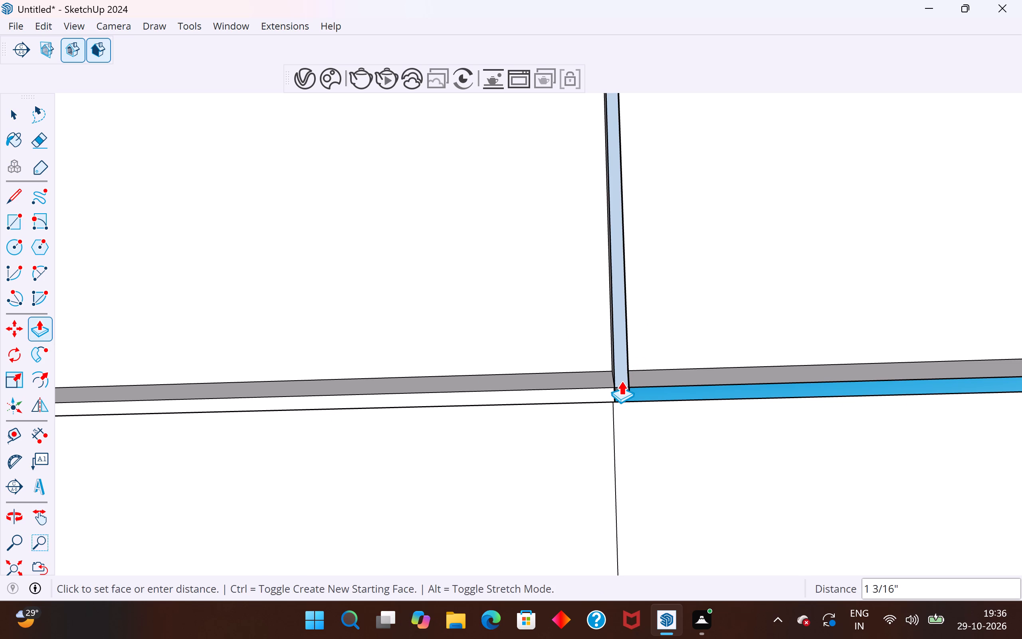
click(621, 381)
click(19, 107)
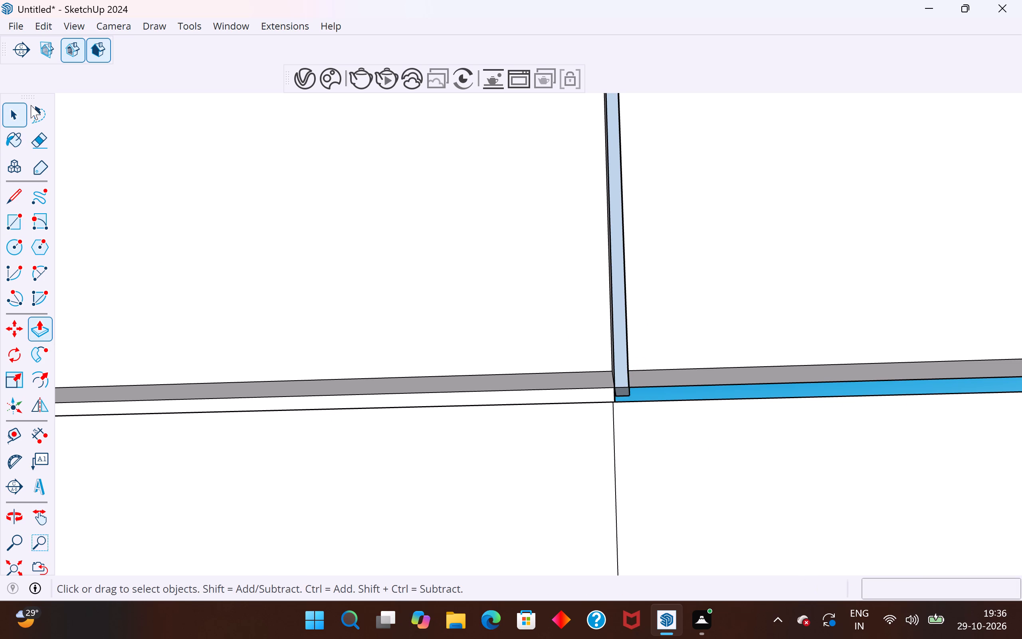
Push the groove strip protruding behind the wardrobe panel back 7/16" to the endpoint at the lower horizontal groove.
scroll(679, 257, down, 12)
middle_drag(608, 400, 1021, 505)
middle_drag(613, 223, 893, 399)
middle_drag(546, 306, 662, 340)
scroll(547, 278, up, 12)
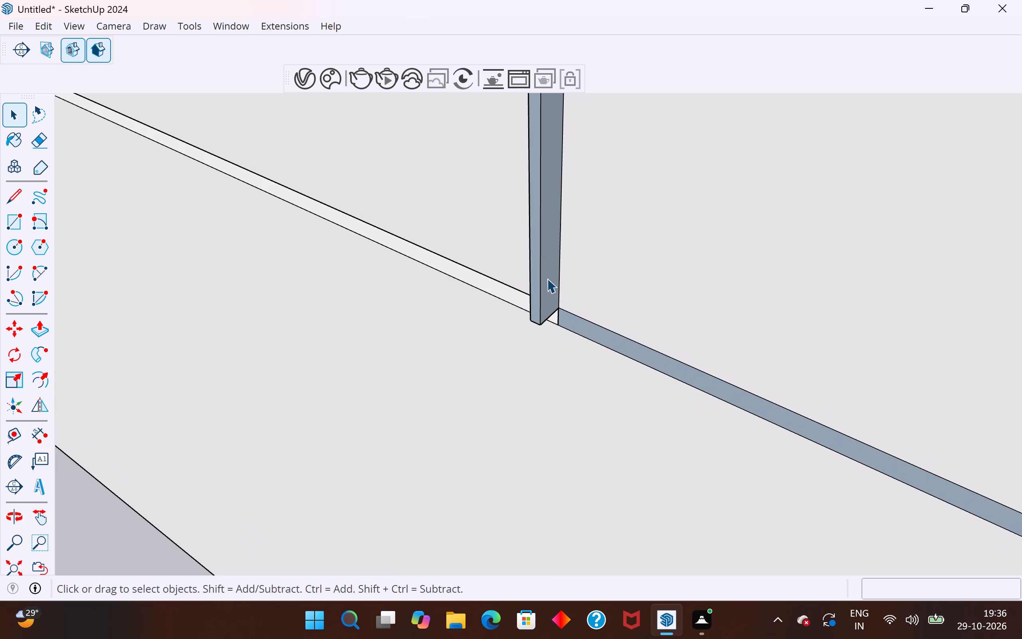
scroll(547, 278, up, 3)
click(525, 302)
click(34, 324)
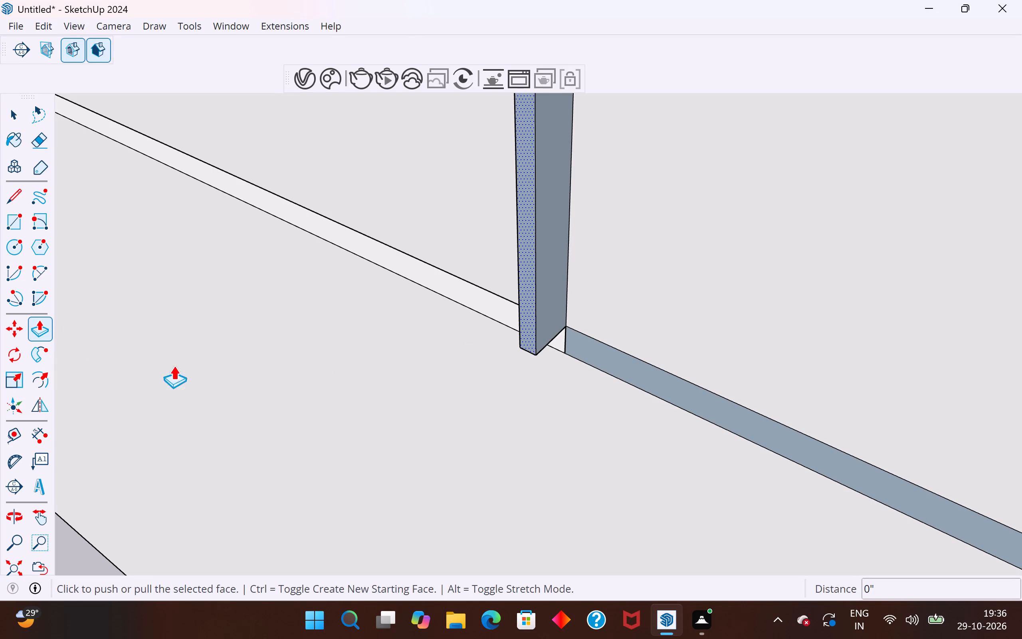
click(537, 335)
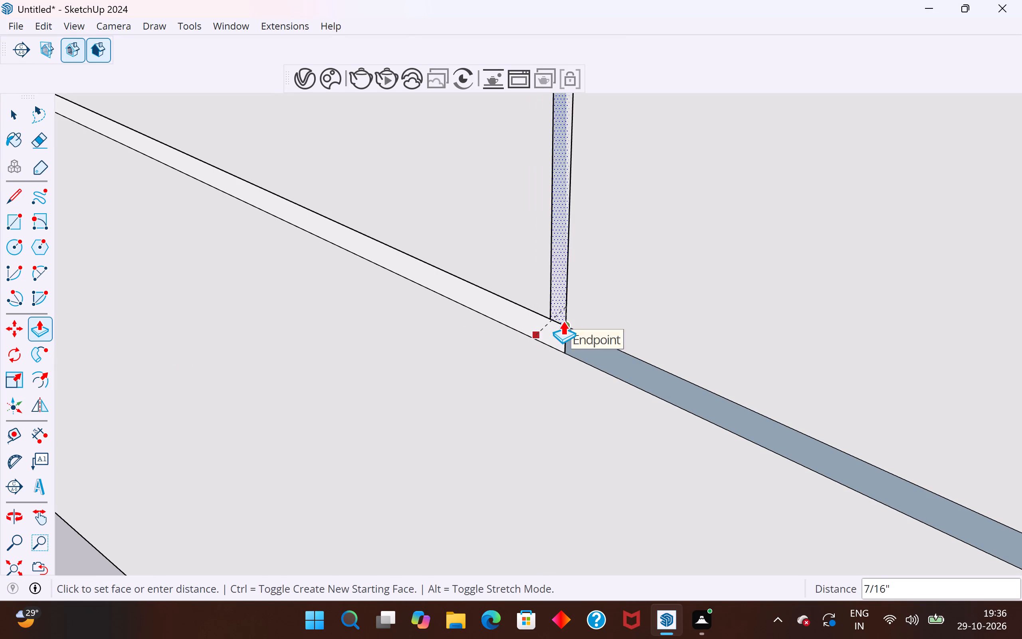
click(563, 321)
Examine the first vertical groove's lower junction and the bottom row of wardrobe panels from both sides.
middle_drag(555, 276, 776, 282)
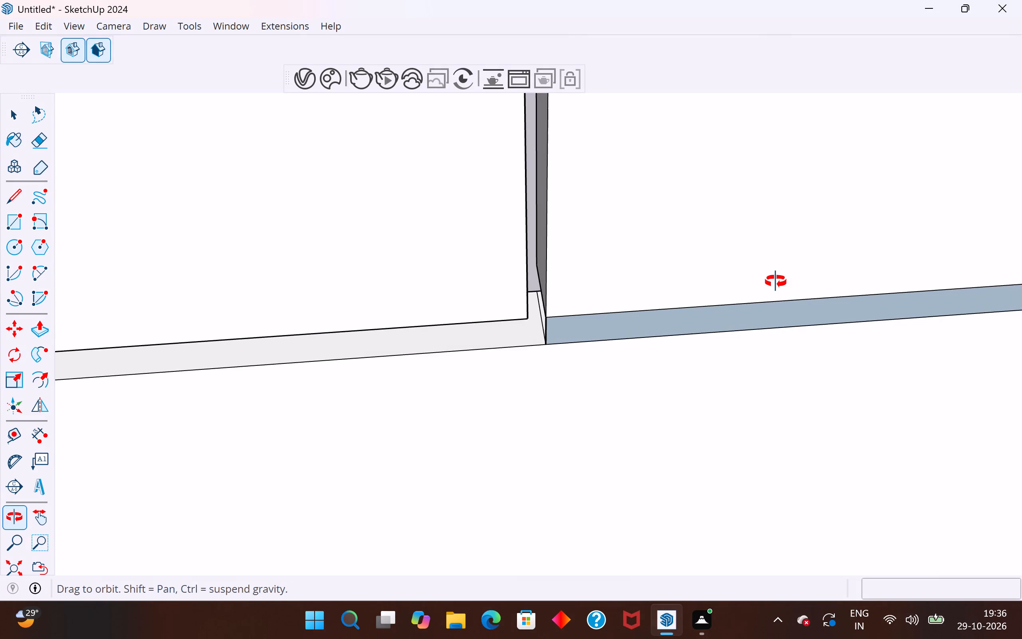
middle_drag(776, 282, 531, 294)
middle_drag(571, 321, 759, 311)
scroll(559, 295, down, 12)
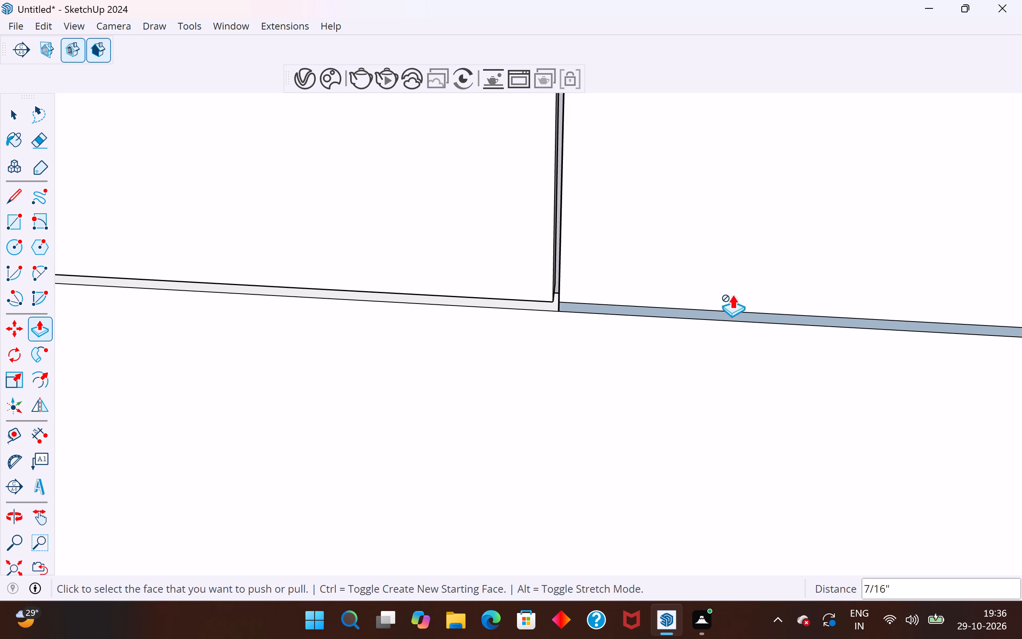
scroll(654, 266, down, 13)
middle_drag(947, 337, 168, 298)
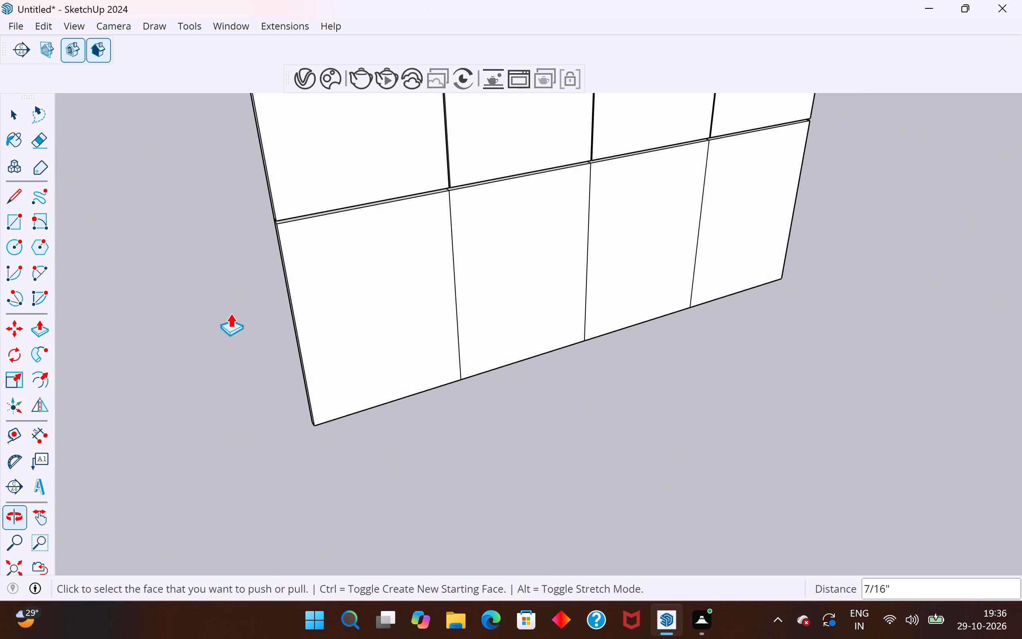
click(19, 118)
click(137, 275)
scroll(409, 479, down, 3)
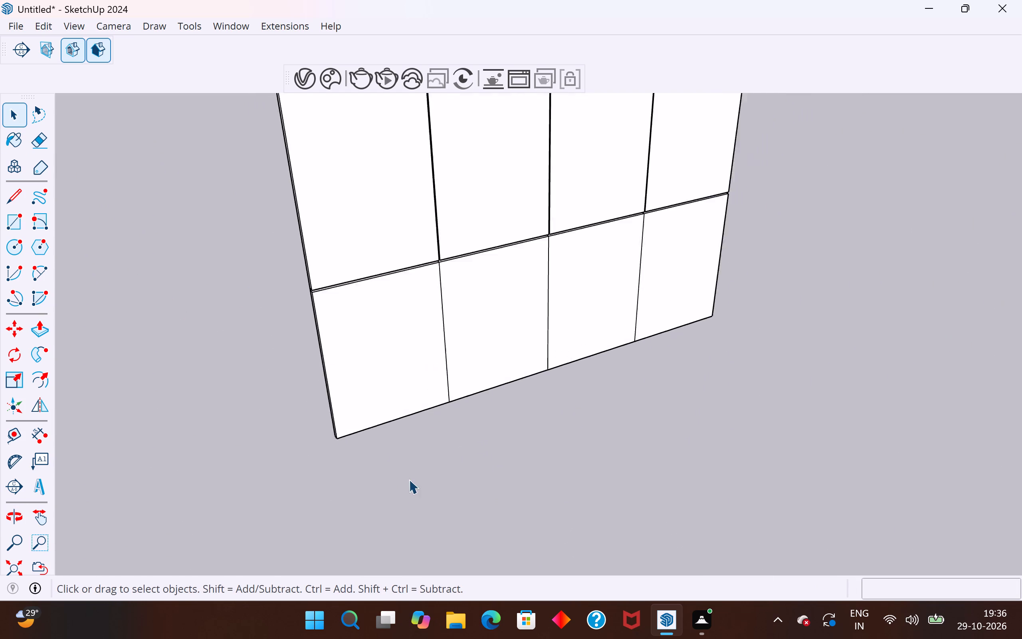
scroll(409, 479, down, 2)
Examine the wardrobe's vertical grooves and their junctions with the lower horizontal groove from the front and back.
middle_drag(456, 255, 406, 147)
scroll(416, 239, up, 18)
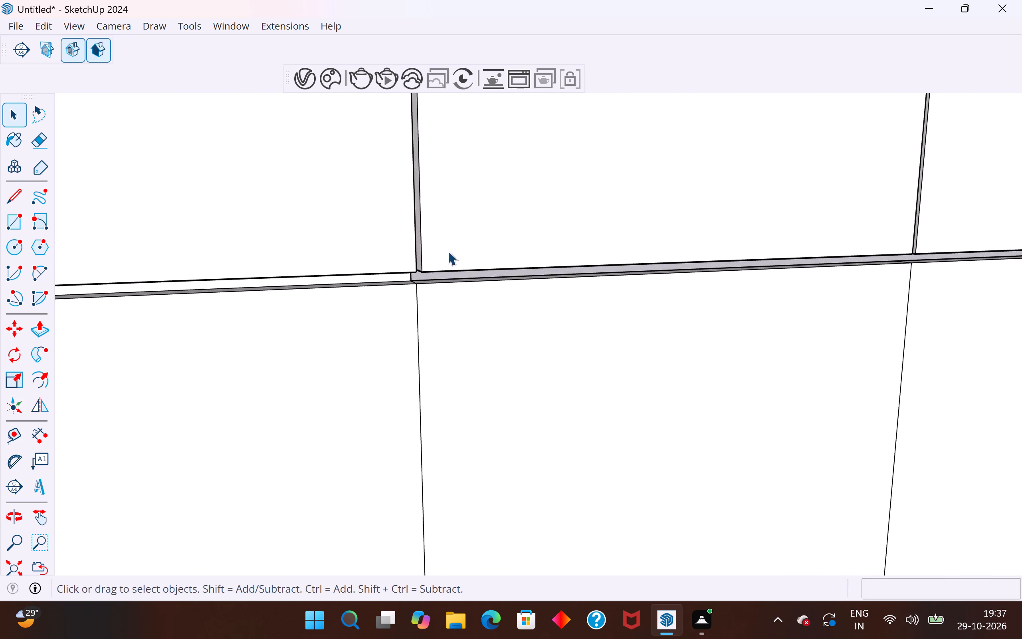
middle_drag(447, 251, 333, 268)
middle_drag(395, 245, 444, 236)
scroll(425, 250, up, 3)
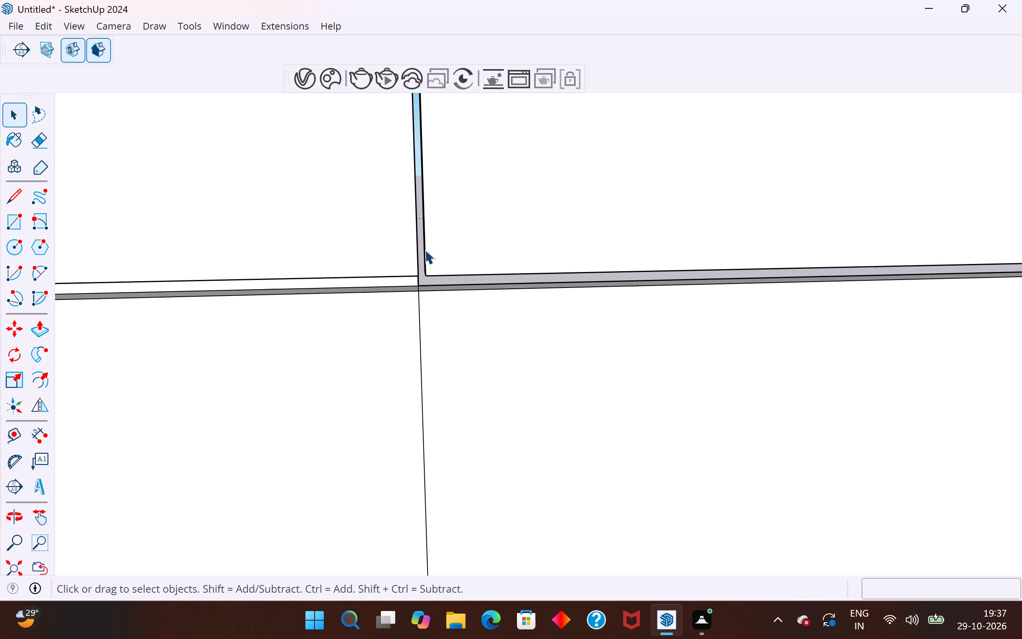
middle_drag(435, 268, 755, 294)
scroll(755, 294, up, 1)
scroll(762, 294, down, 12)
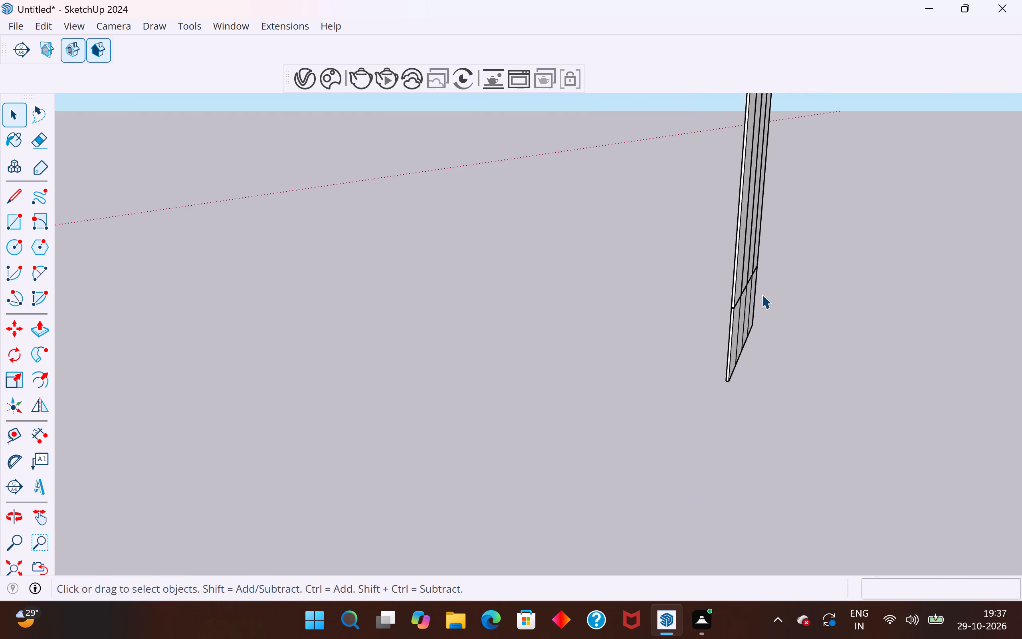
middle_drag(731, 288, 999, 346)
scroll(969, 359, up, 1)
scroll(596, 472, down, 6)
scroll(644, 209, up, 8)
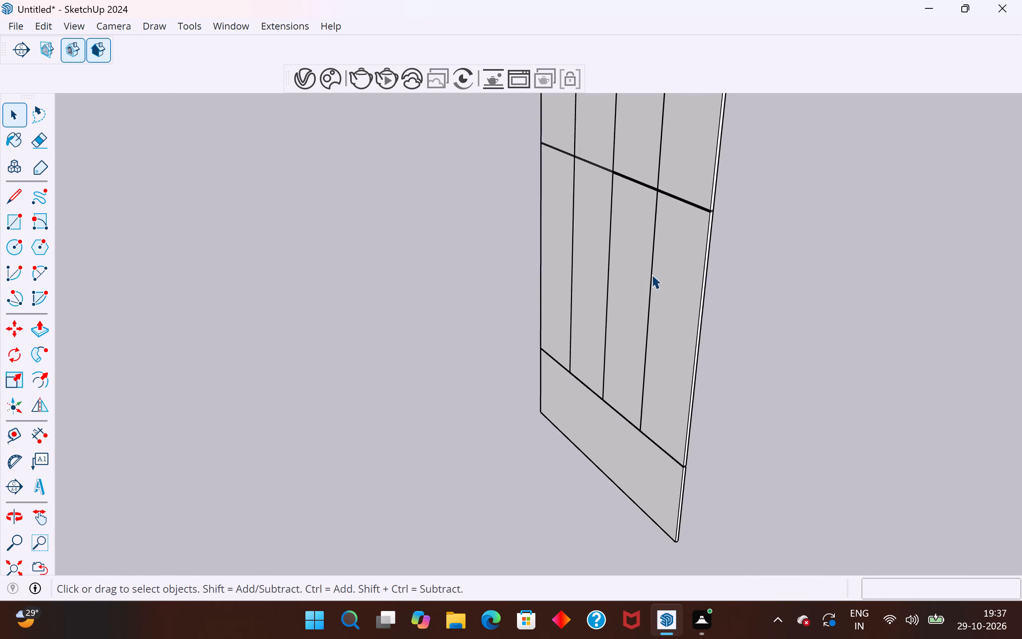
scroll(652, 274, up, 1)
middle_drag(642, 314, 828, 327)
scroll(590, 284, up, 13)
middle_drag(625, 213, 671, 215)
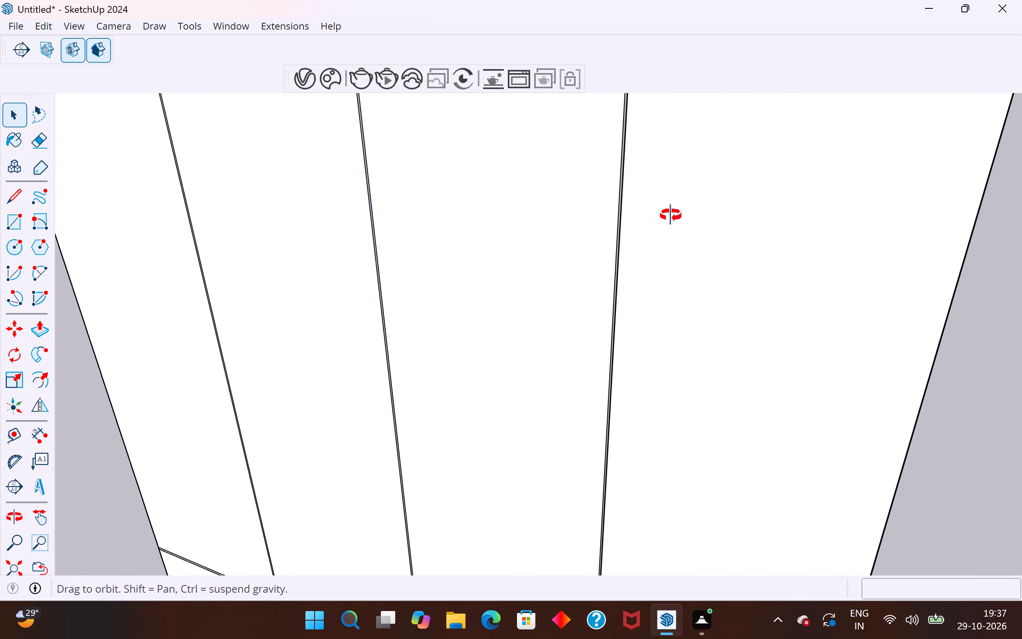
Draw a rectangle about 5' 5 3/8" by 3/16" over the first vertical groove's opening between the upper and lower horizontal grooves.
middle_drag(671, 215, 932, 247)
scroll(550, 287, up, 8)
scroll(485, 376, down, 11)
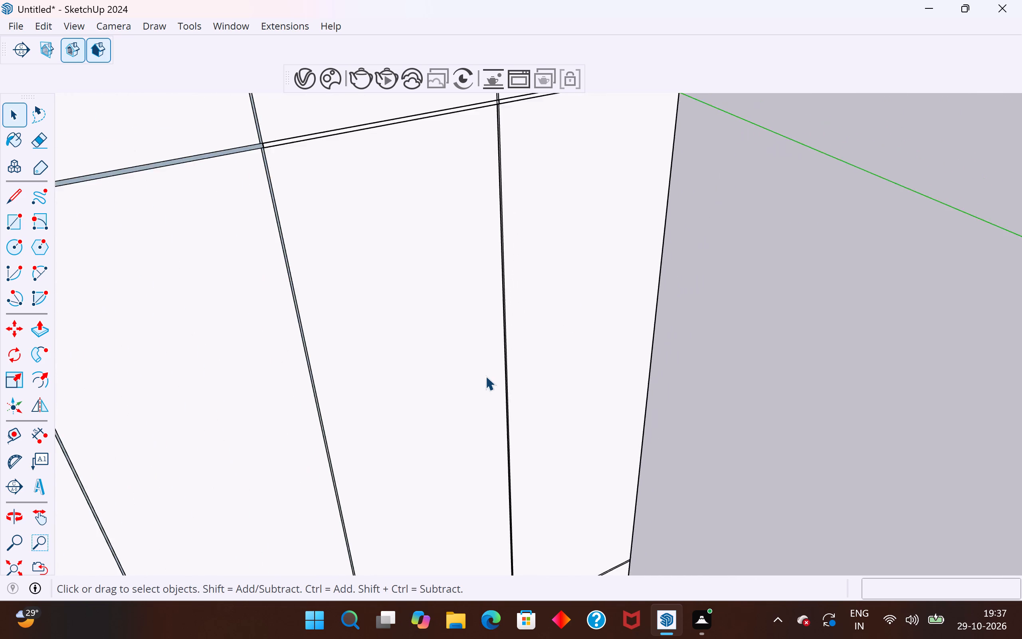
scroll(485, 376, down, 5)
scroll(483, 162, up, 20)
scroll(483, 162, up, 5)
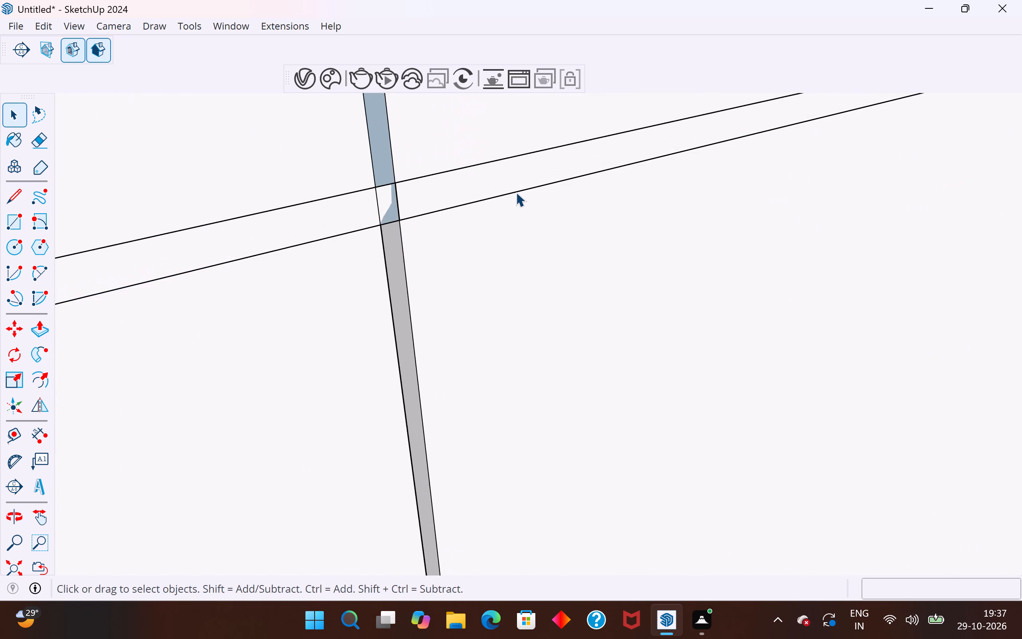
middle_drag(503, 196, 445, 190)
middle_drag(445, 190, 359, 190)
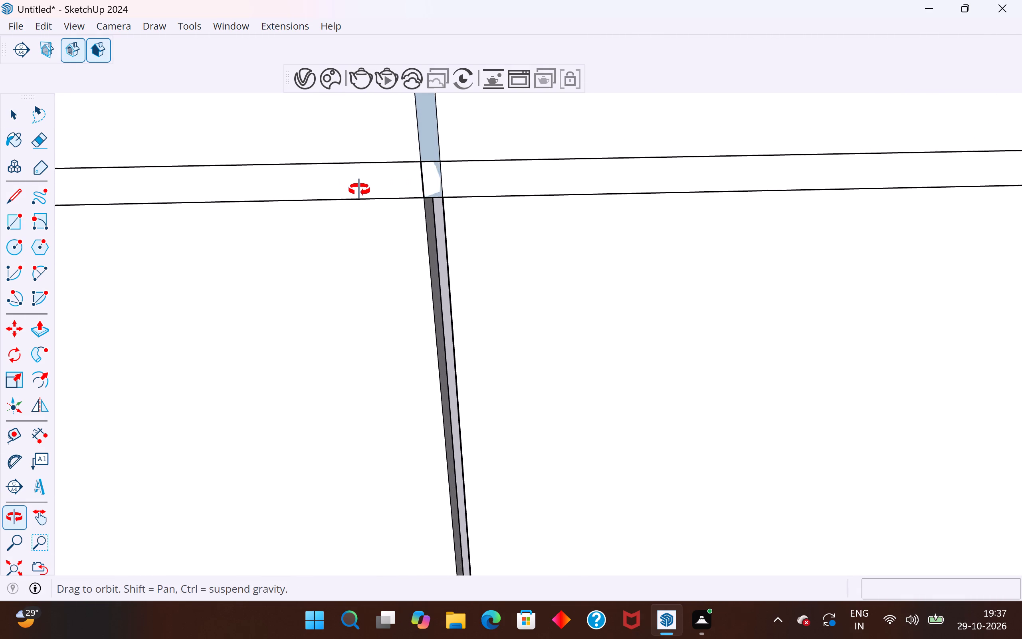
middle_drag(359, 190, 377, 202)
click(5, 222)
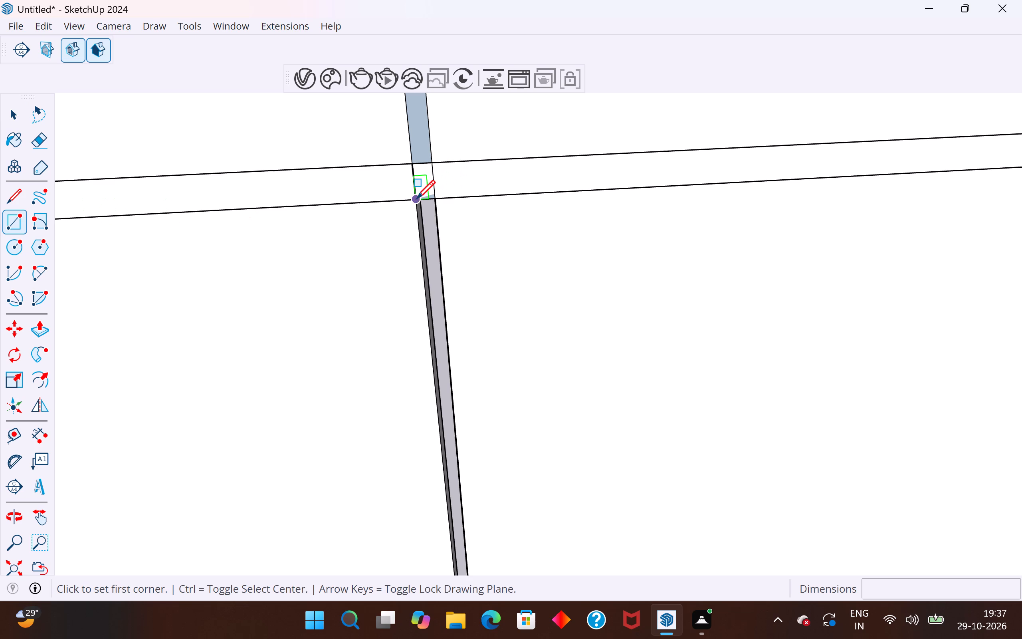
click(416, 198)
scroll(416, 198, down, 20)
scroll(416, 198, down, 9)
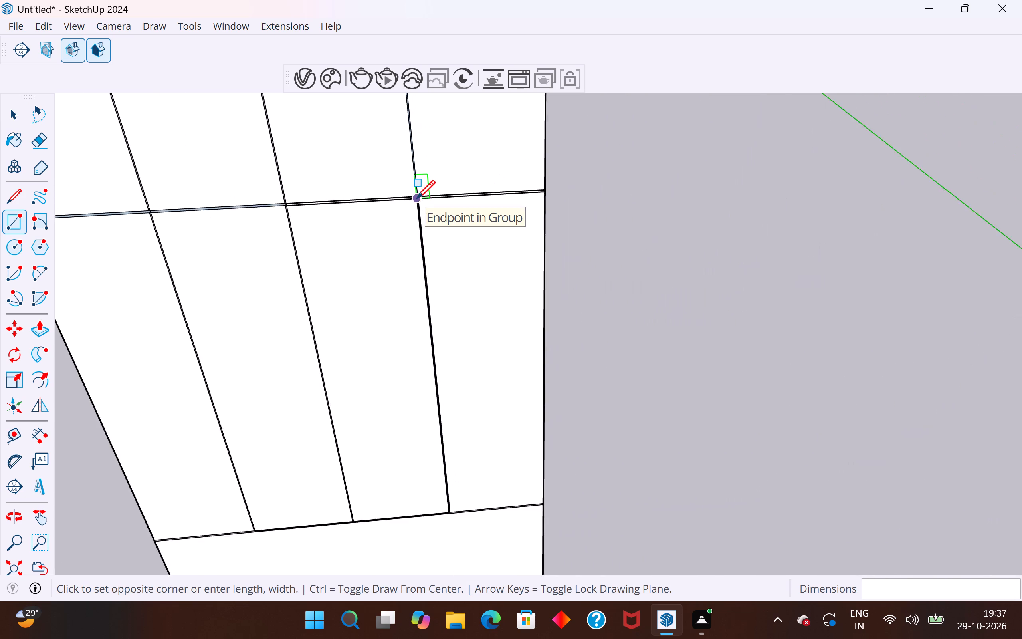
scroll(416, 198, down, 5)
scroll(449, 480, up, 18)
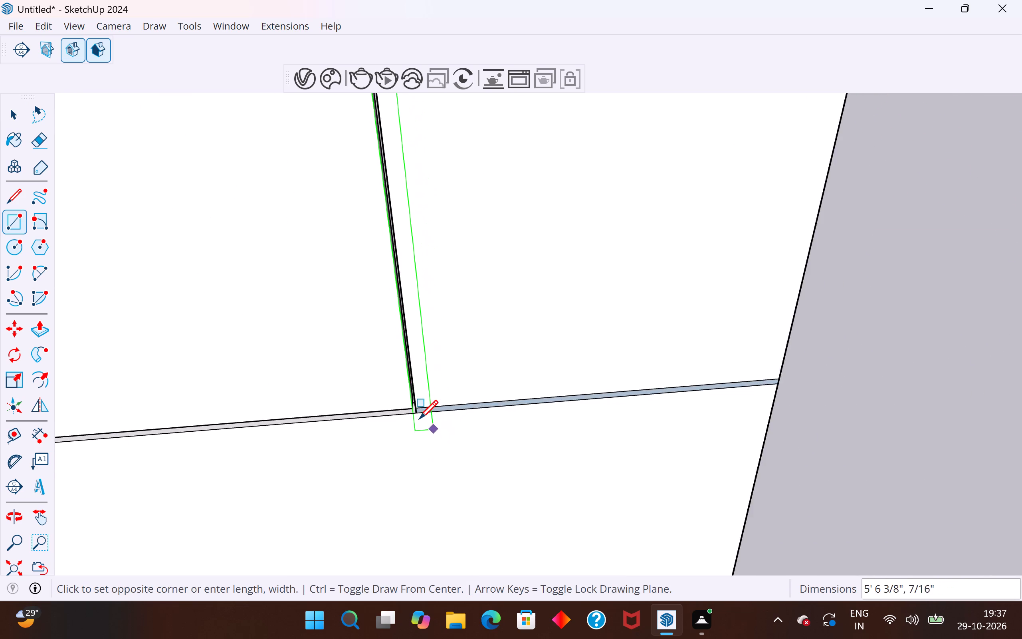
scroll(419, 419, up, 12)
click(406, 380)
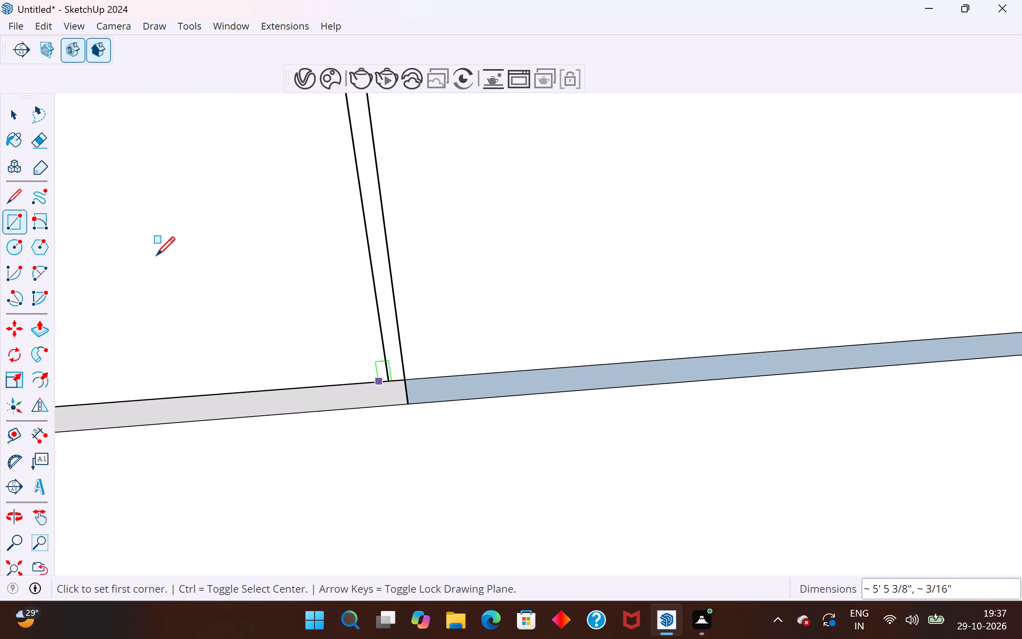
click(11, 123)
Draw a rectangle about 3' by 5/16" over the open lower horizontal groove between the first and third vertical grooves.
scroll(591, 288, down, 19)
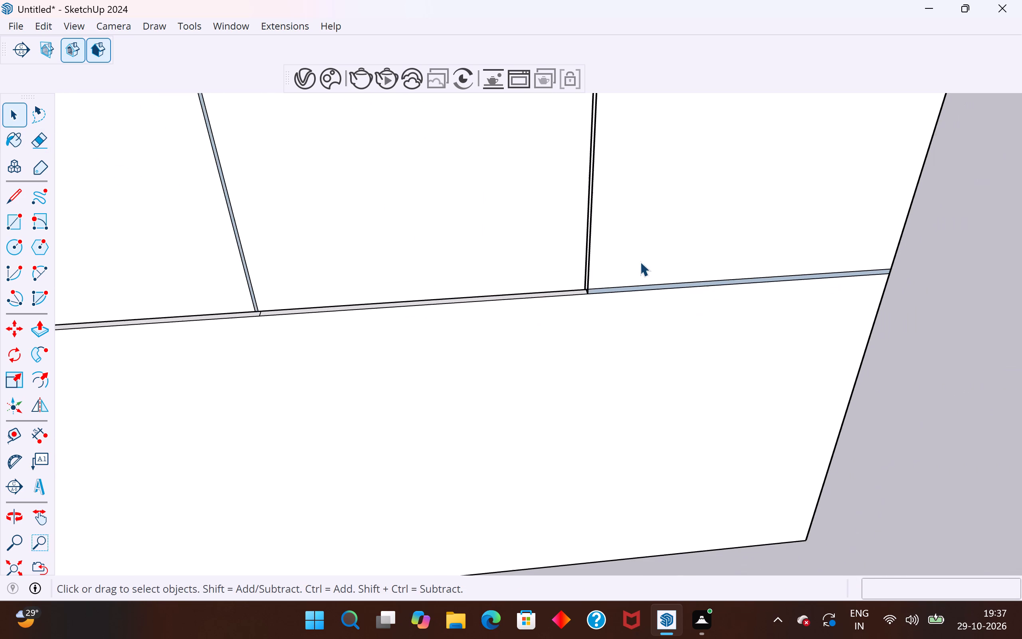
scroll(857, 271, down, 6)
middle_drag(439, 336, 564, 208)
middle_drag(522, 353, 450, 302)
scroll(860, 161, up, 1)
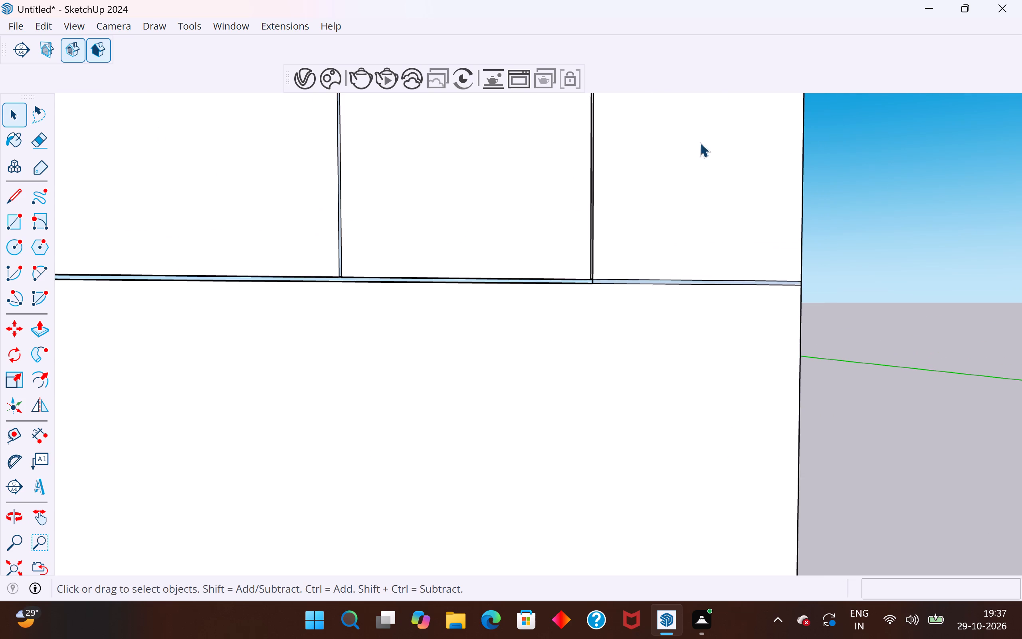
scroll(513, 325, up, 2)
scroll(915, 374, down, 5)
scroll(717, 320, up, 5)
scroll(780, 286, up, 2)
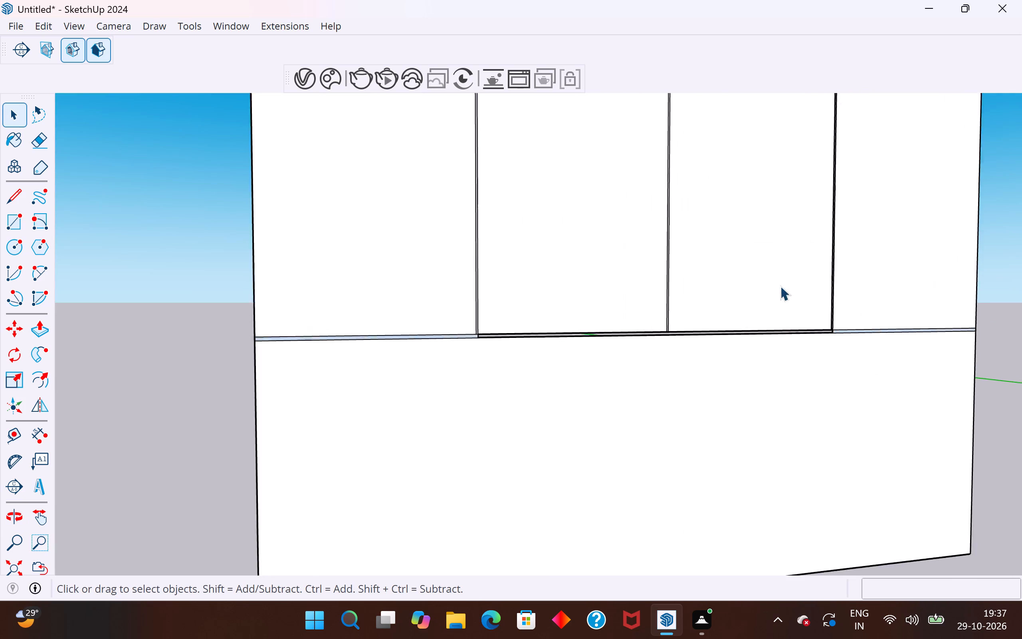
scroll(780, 286, up, 8)
click(23, 214)
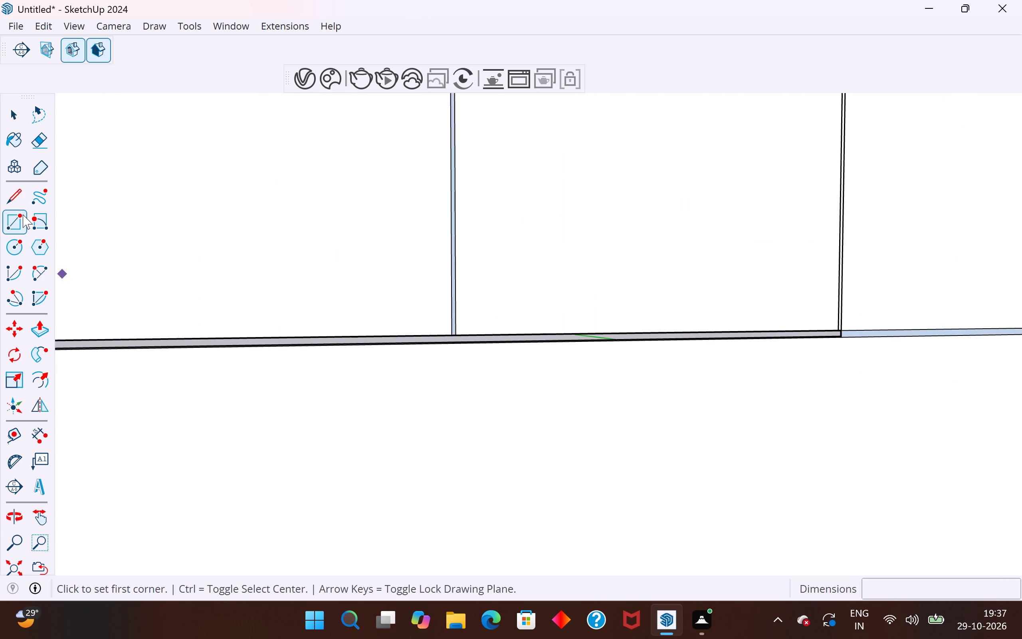
scroll(602, 337, down, 4)
scroll(331, 345, up, 11)
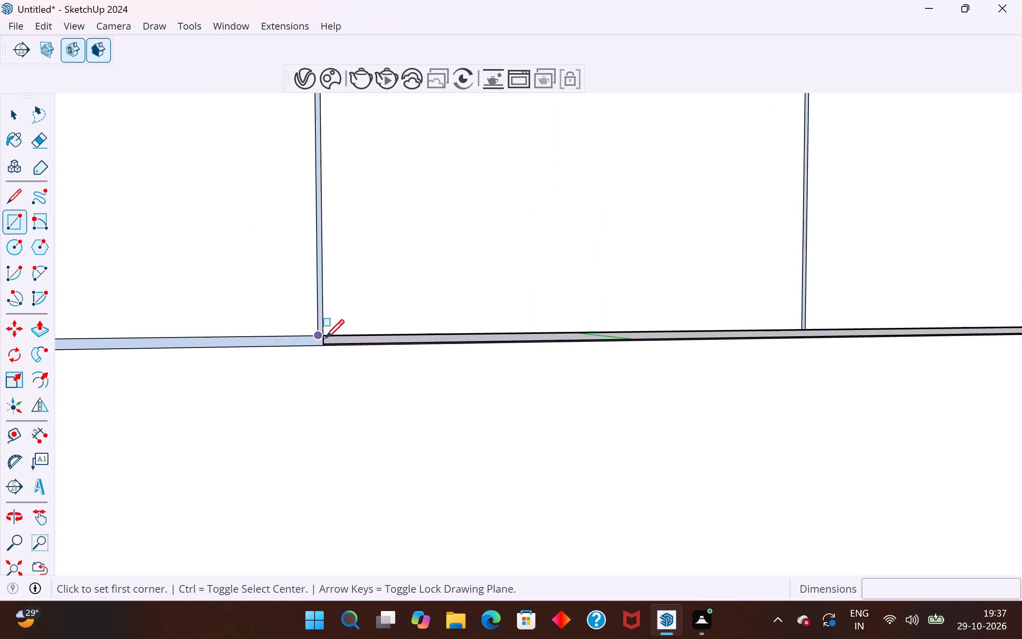
click(319, 331)
scroll(319, 331, down, 11)
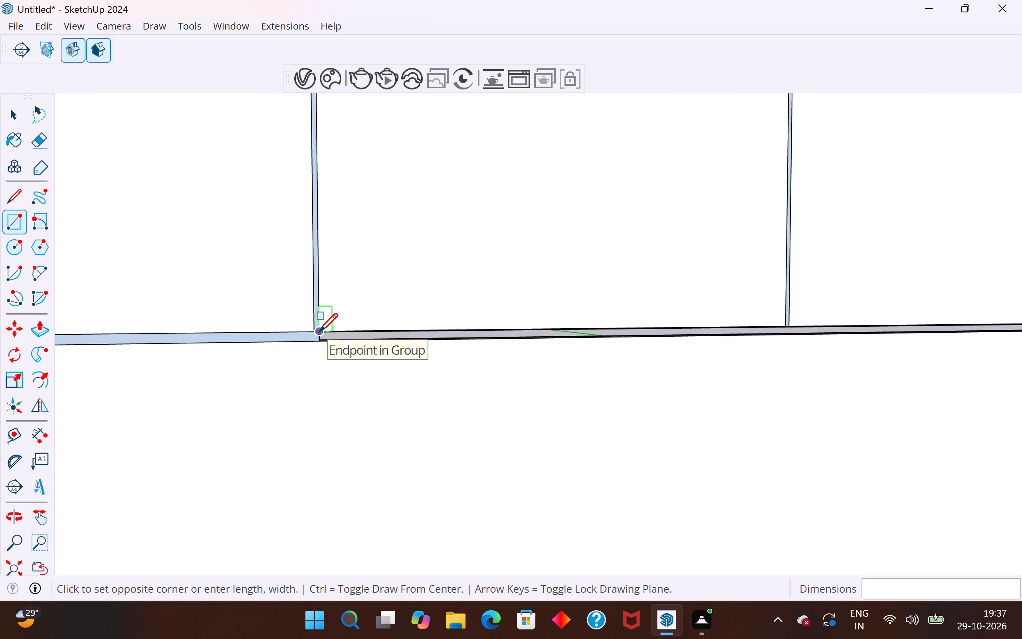
scroll(612, 345, down, 9)
scroll(873, 339, up, 6)
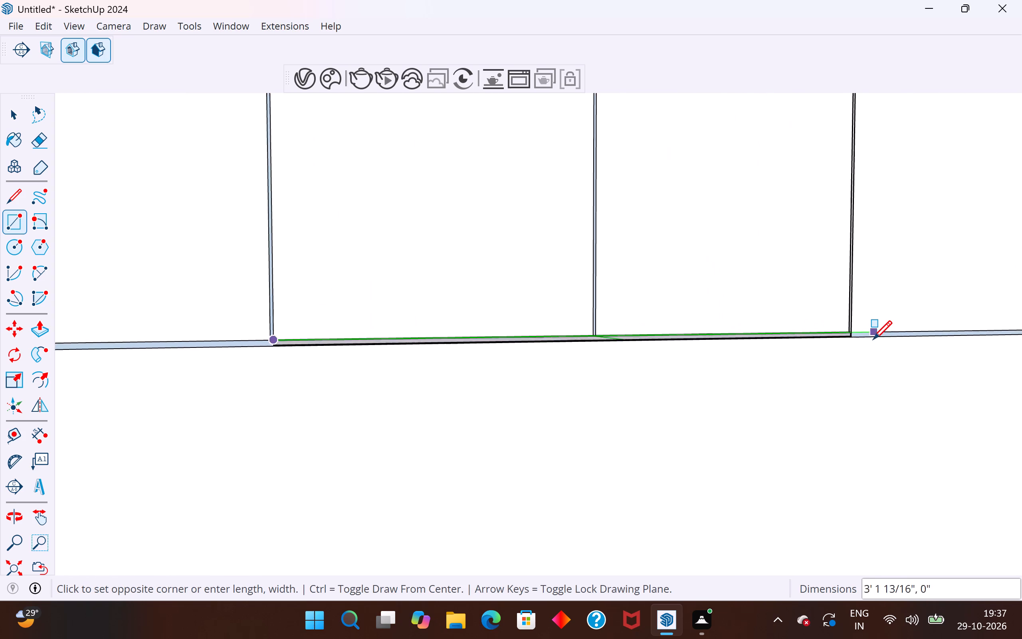
scroll(873, 339, up, 12)
click(824, 332)
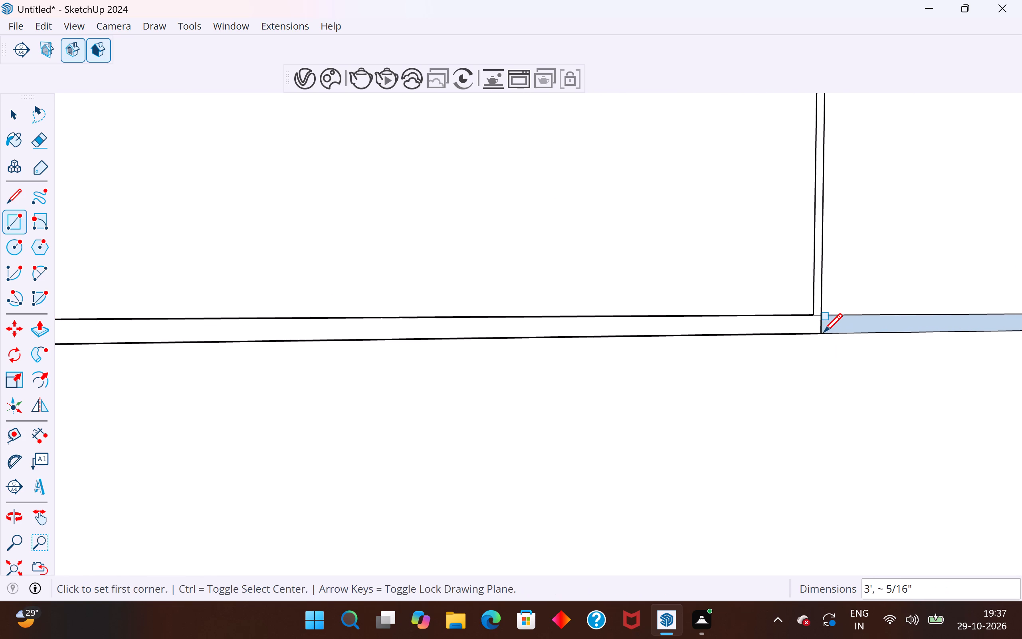
click(20, 111)
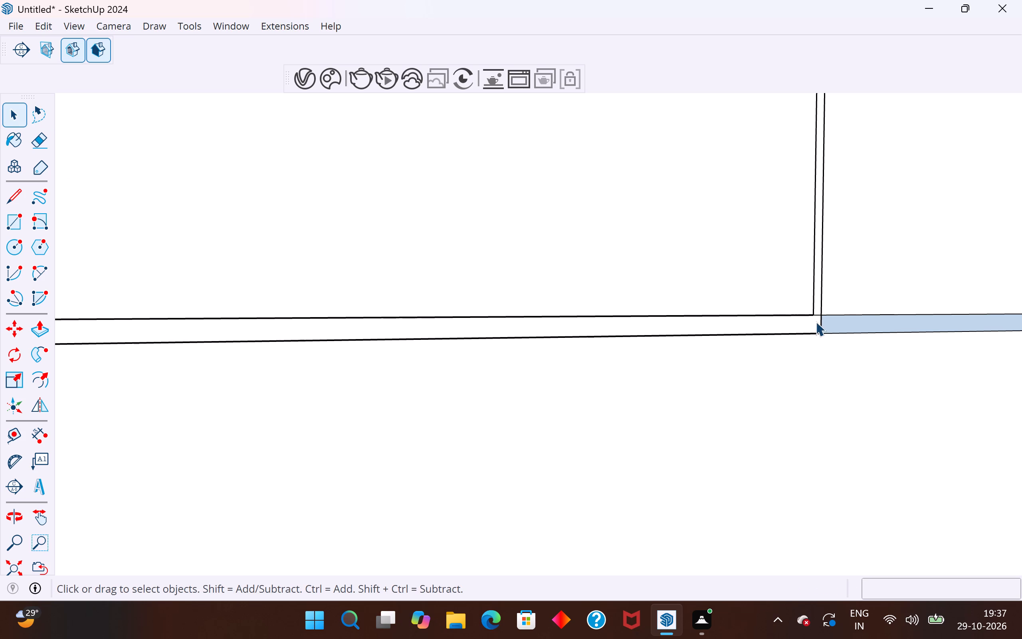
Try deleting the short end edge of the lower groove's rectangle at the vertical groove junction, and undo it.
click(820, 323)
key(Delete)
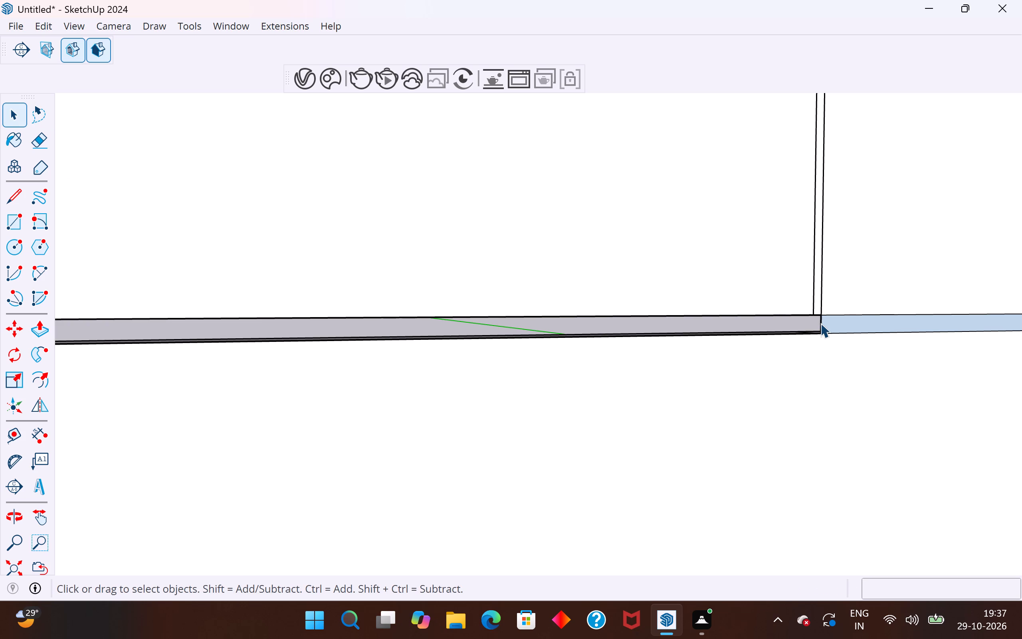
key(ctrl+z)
Examine the wardrobe's grooves and panels from the front and back, and compare the wardrobe with the reference image.
scroll(820, 361, down, 12)
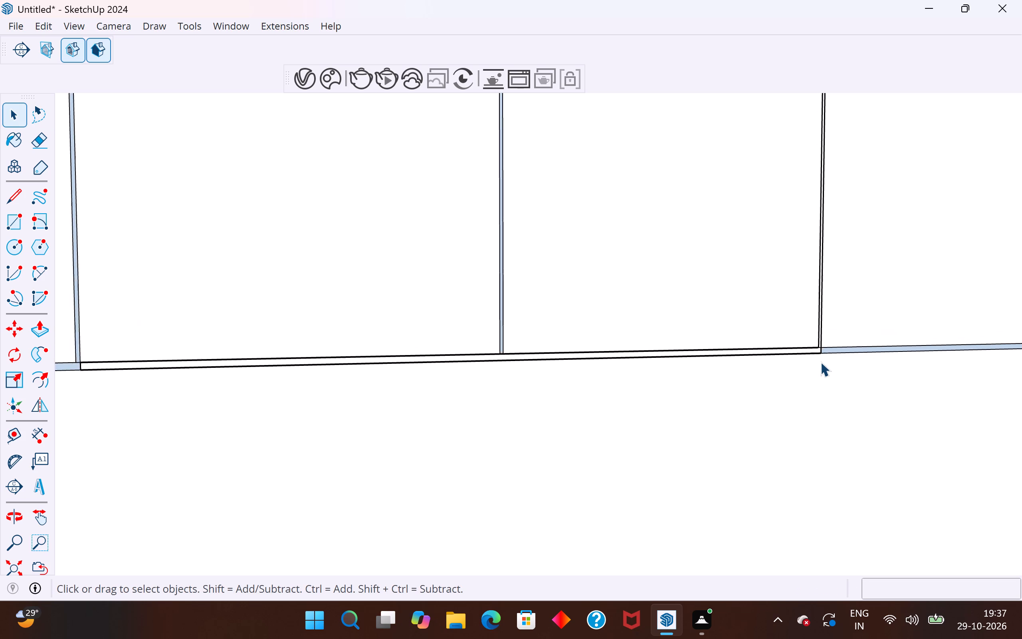
scroll(820, 362, down, 14)
scroll(600, 405, down, 5)
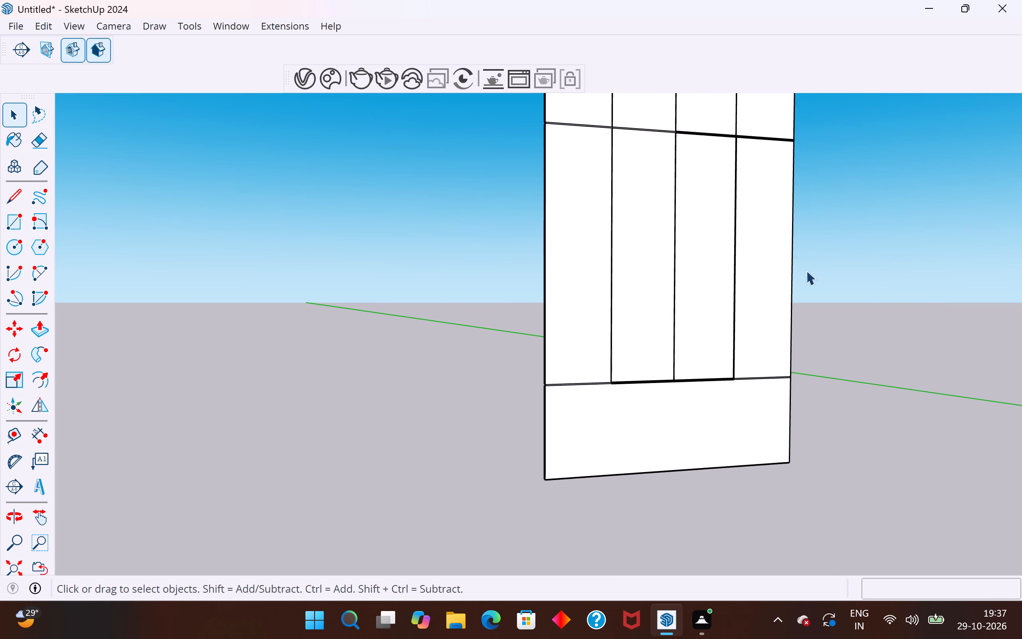
middle_drag(804, 274, 626, 403)
scroll(749, 136, up, 8)
middle_drag(820, 243, 943, 266)
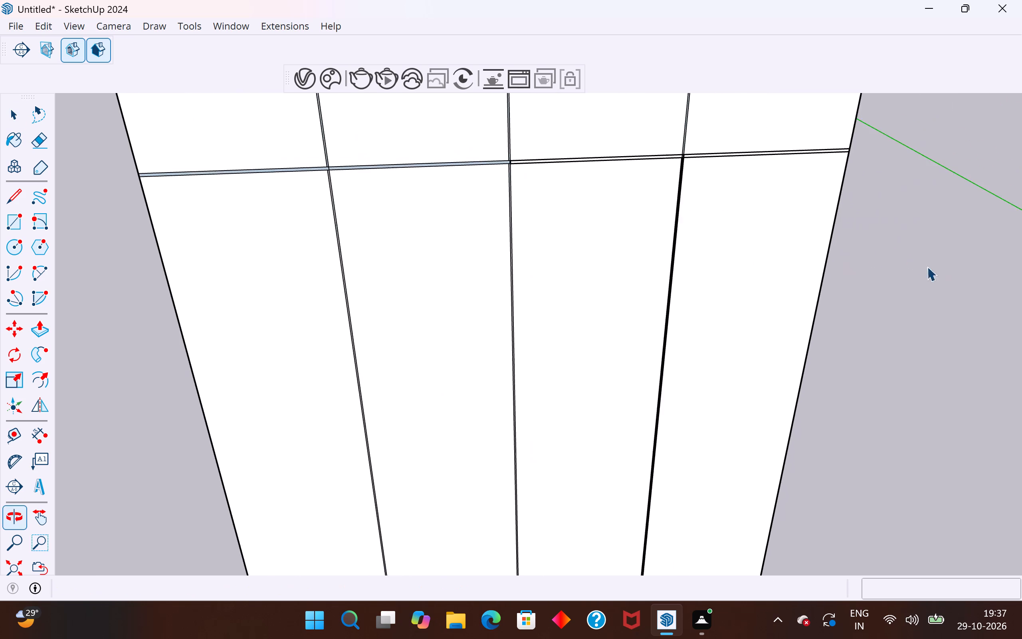
scroll(537, 193, up, 7)
scroll(697, 210, down, 11)
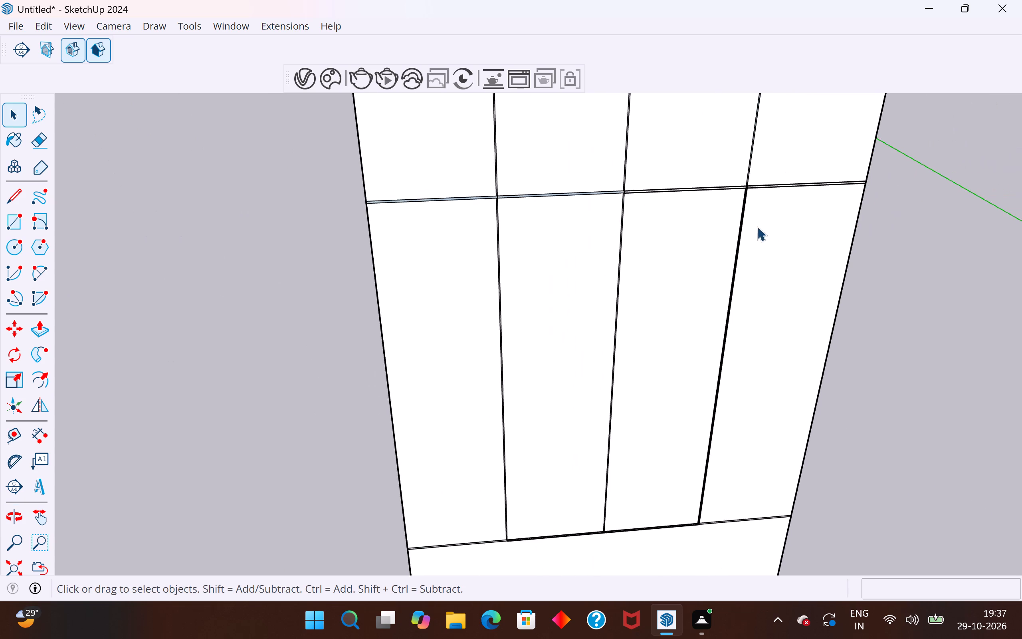
middle_drag(773, 254, 151, 325)
middle_drag(614, 254, 305, 330)
scroll(597, 289, down, 5)
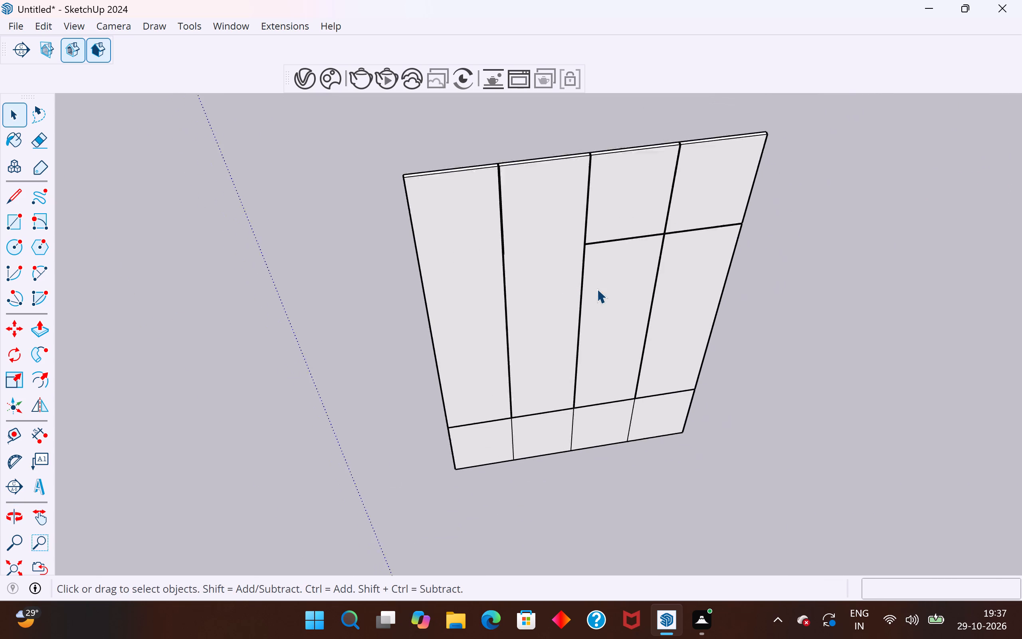
scroll(597, 289, down, 1)
middle_drag(658, 236, 635, 131)
scroll(655, 214, up, 5)
scroll(605, 227, down, 5)
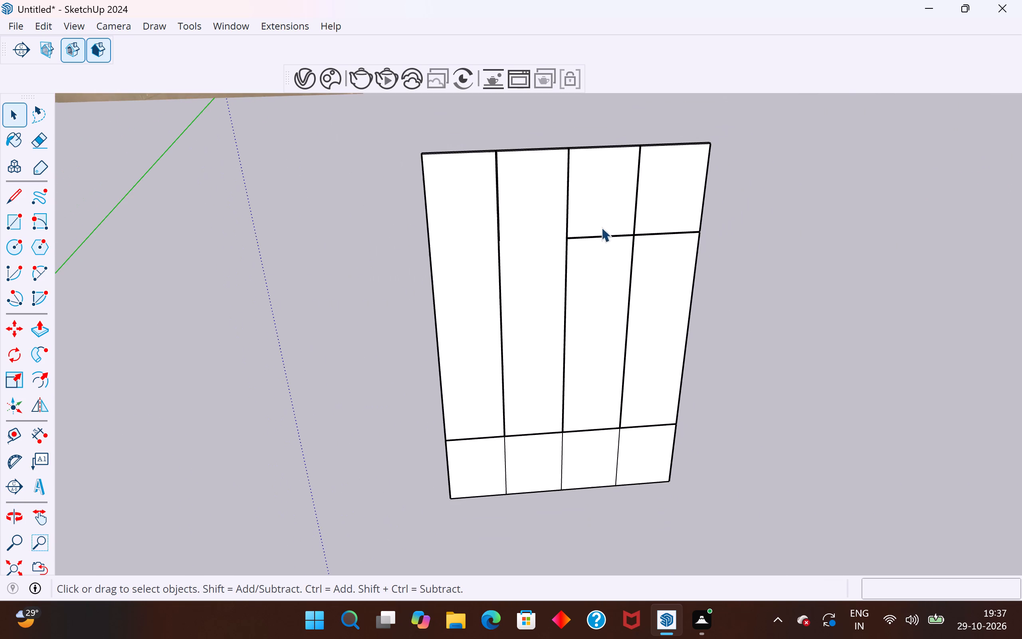
scroll(601, 227, down, 1)
scroll(497, 305, down, 4)
scroll(654, 243, down, 4)
middle_drag(638, 291, 647, 211)
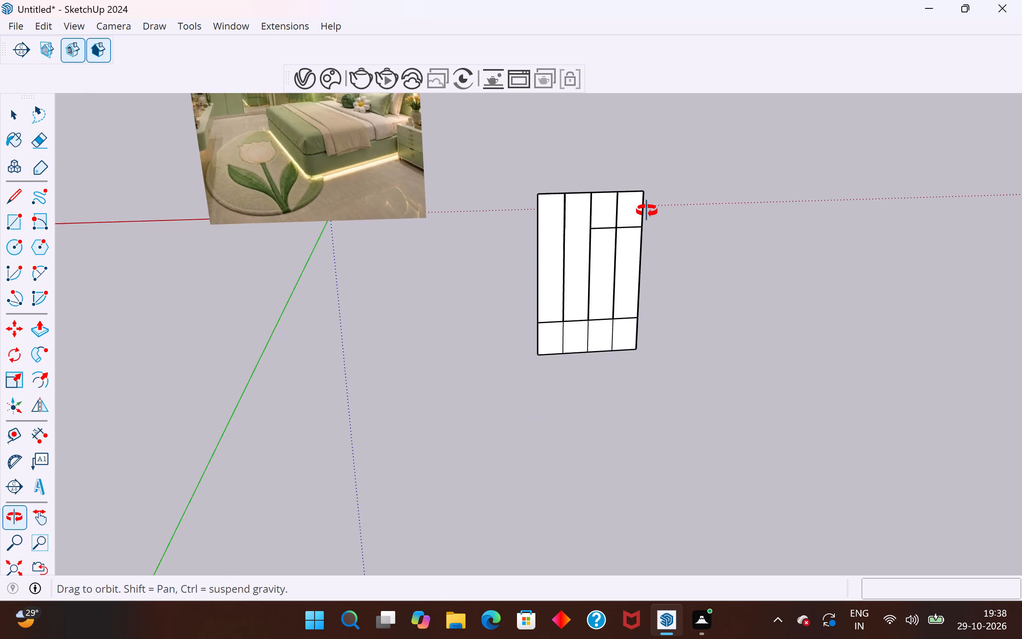
middle_drag(647, 211, 627, 118)
middle_drag(626, 292, 597, 277)
scroll(587, 254, up, 2)
scroll(552, 249, up, 1)
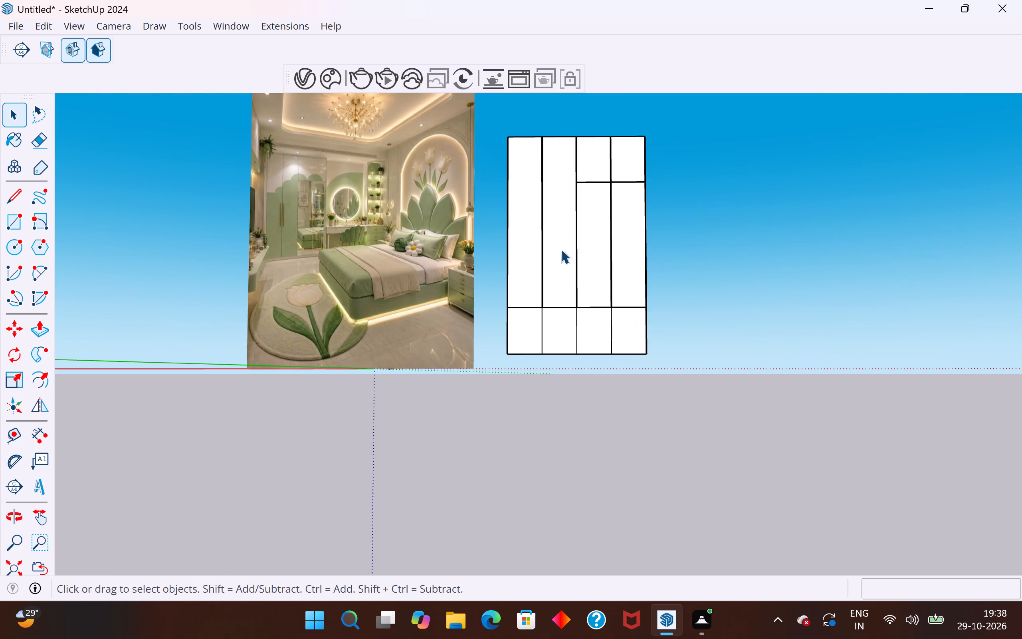
middle_drag(618, 284, 639, 363)
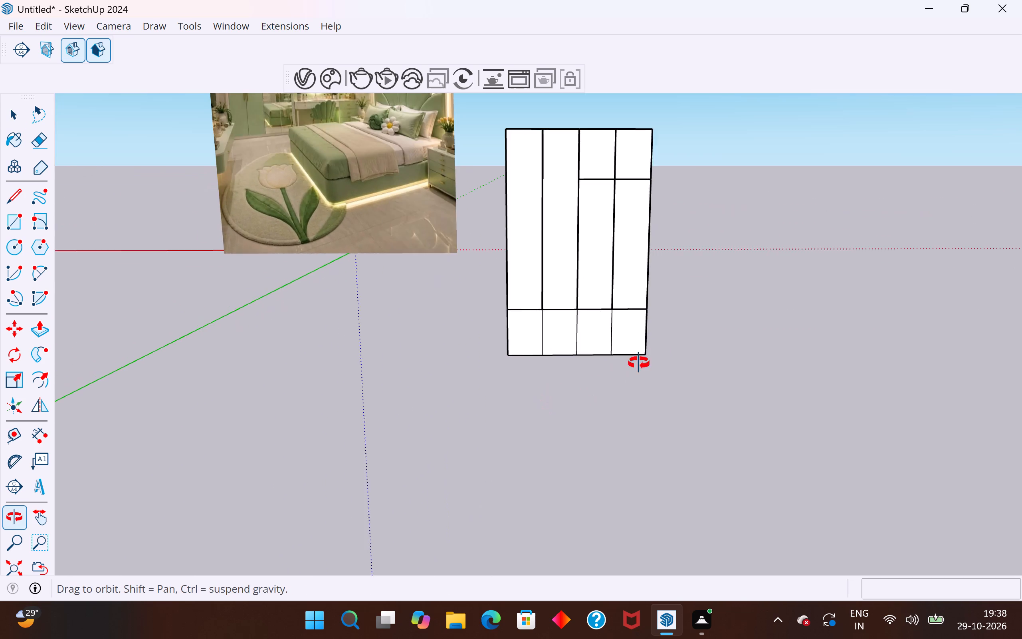
middle_drag(639, 363, 650, 305)
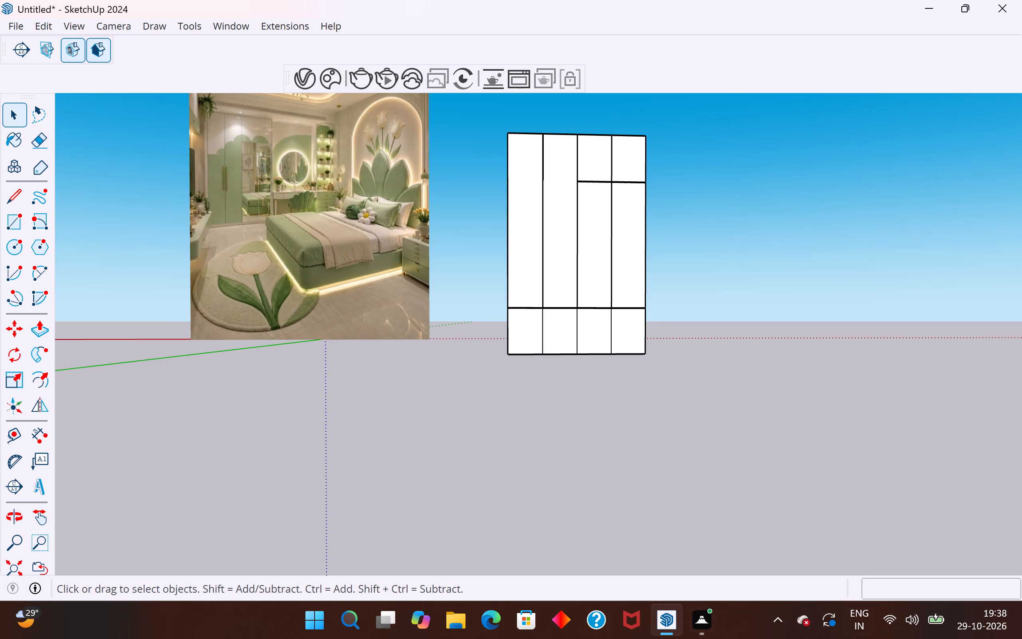
Draw a narrow upright rectangle with lines beside the wardrobe, about 3' 8" tall and 2 3/4" wide.
click(14, 196)
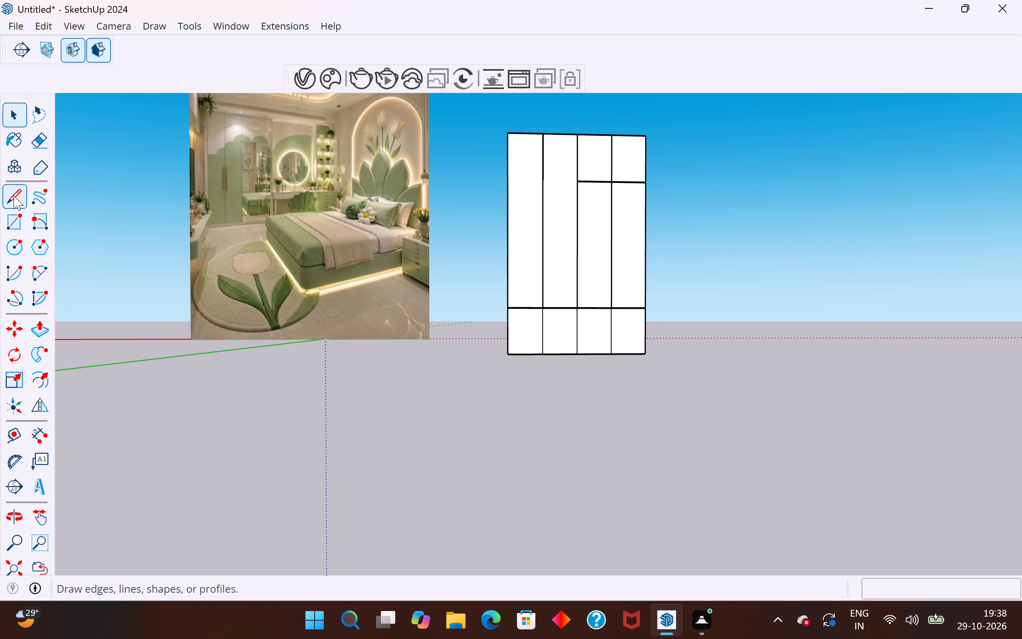
click(724, 350)
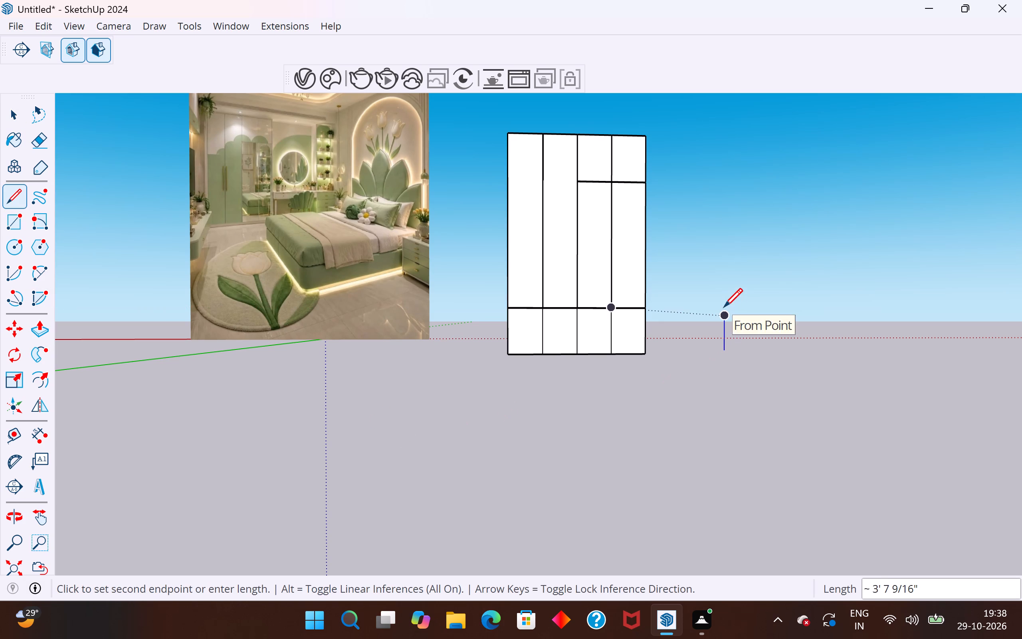
click(727, 315)
scroll(727, 315, up, 8)
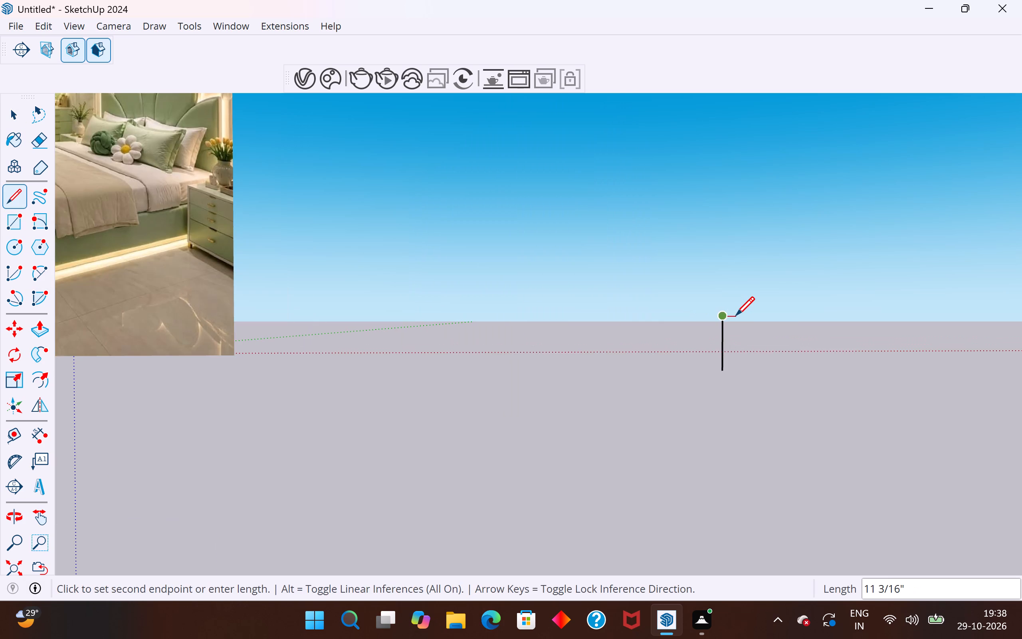
scroll(736, 316, up, 9)
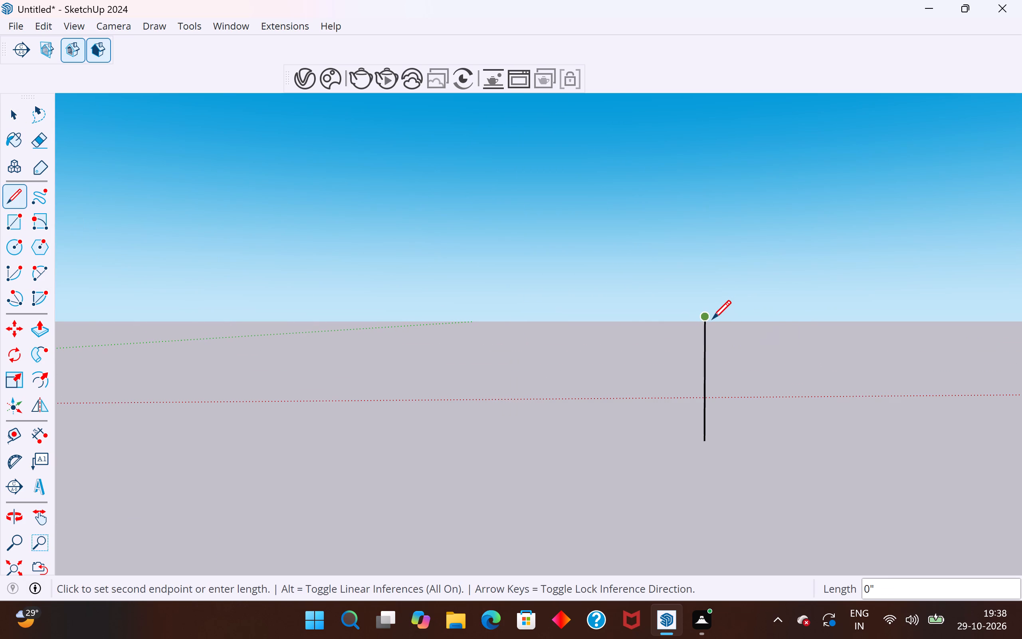
scroll(714, 315, up, 5)
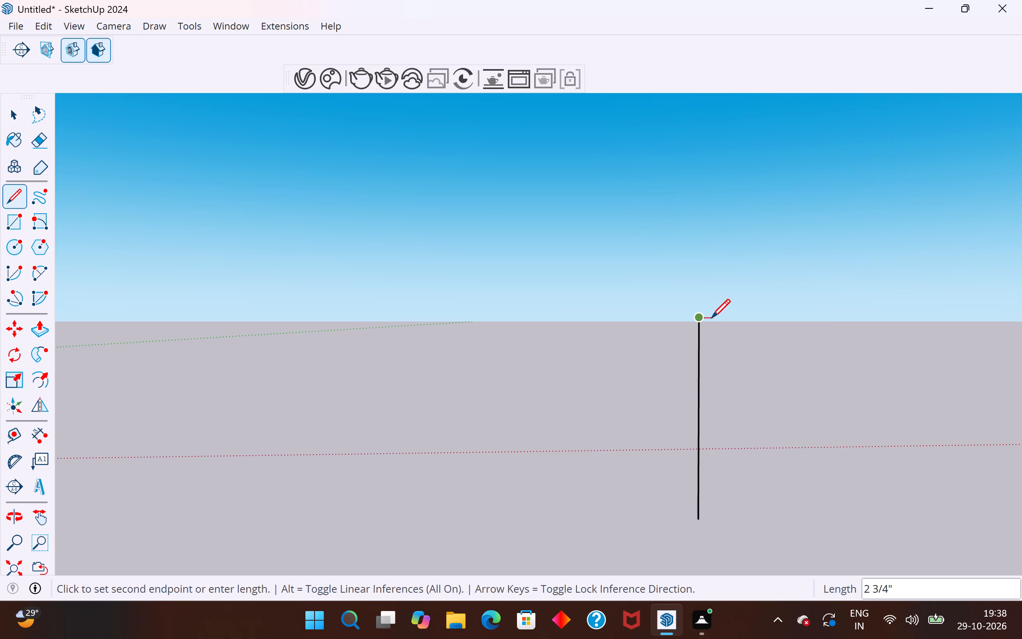
click(711, 318)
click(708, 522)
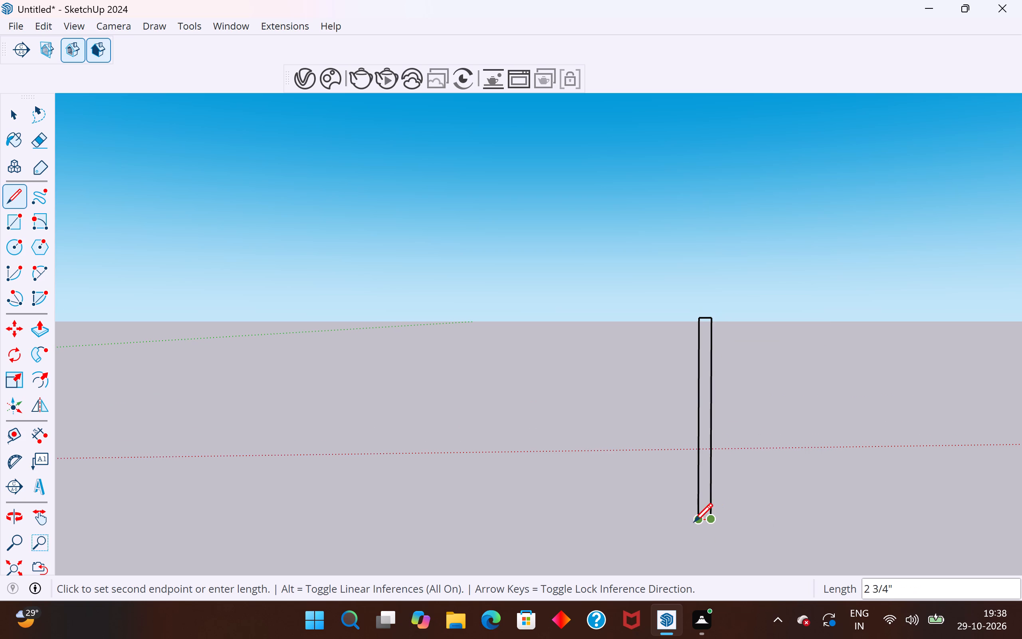
click(699, 521)
click(19, 120)
Move one long edge of the upright rectangle inward by about 1 5/8" to make the strip narrower.
click(379, 295)
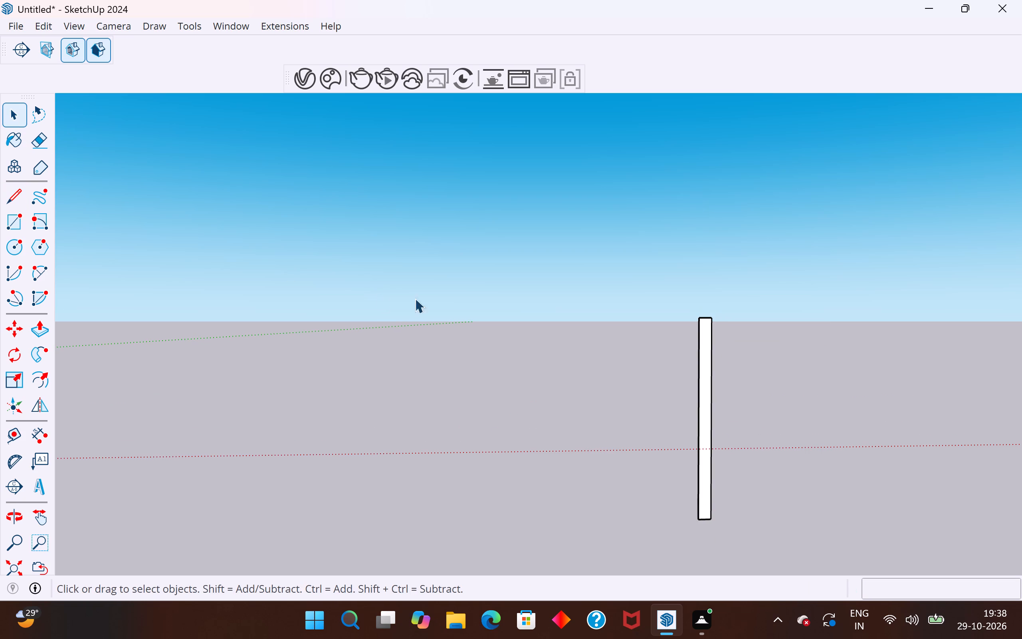
click(711, 429)
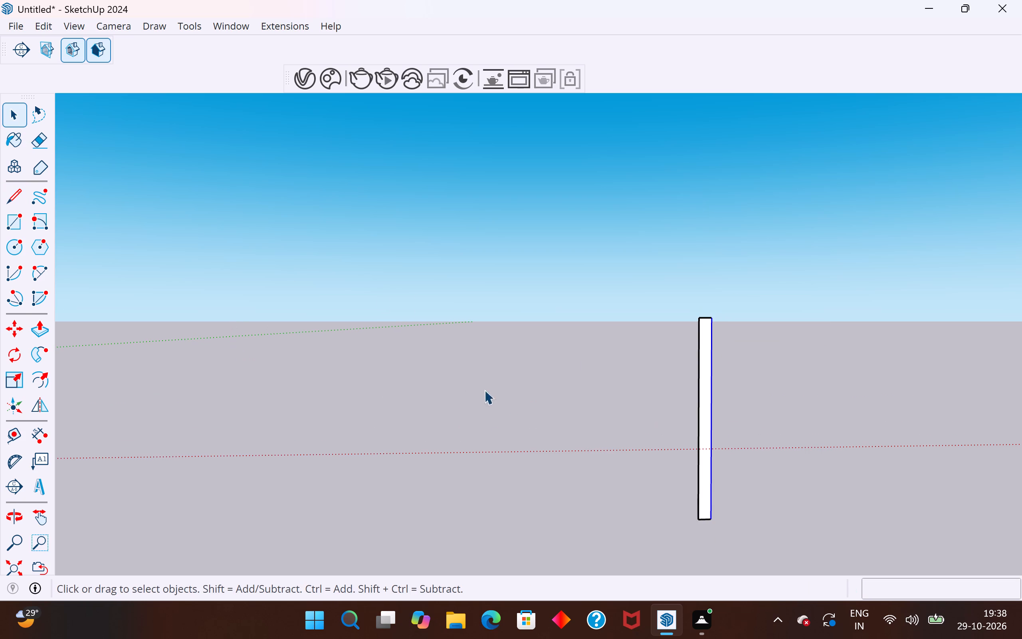
key(m)
scroll(729, 421, up, 4)
click(699, 414)
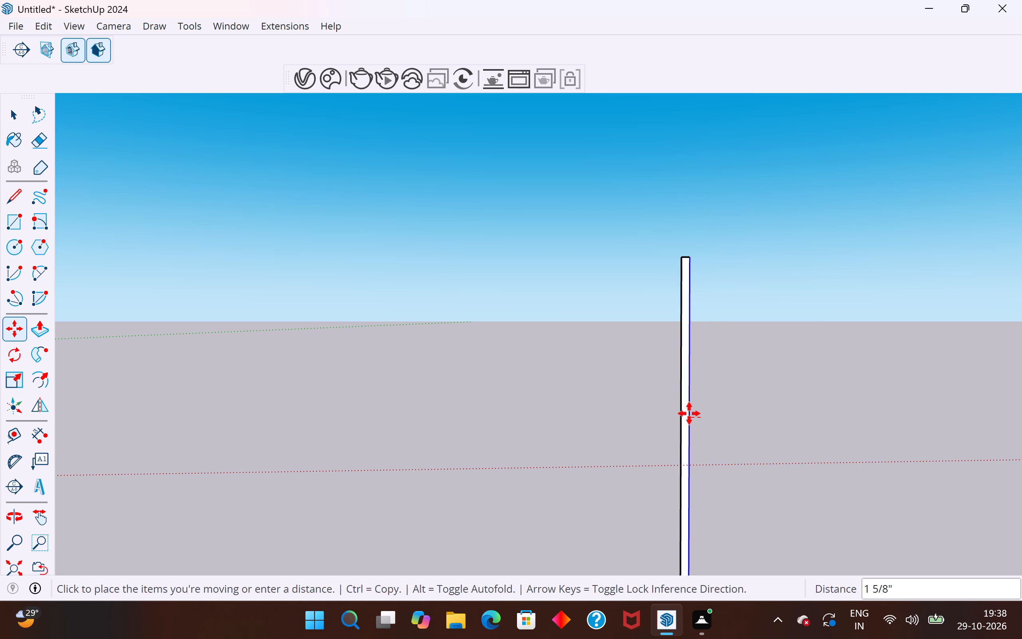
click(689, 413)
click(20, 114)
click(334, 318)
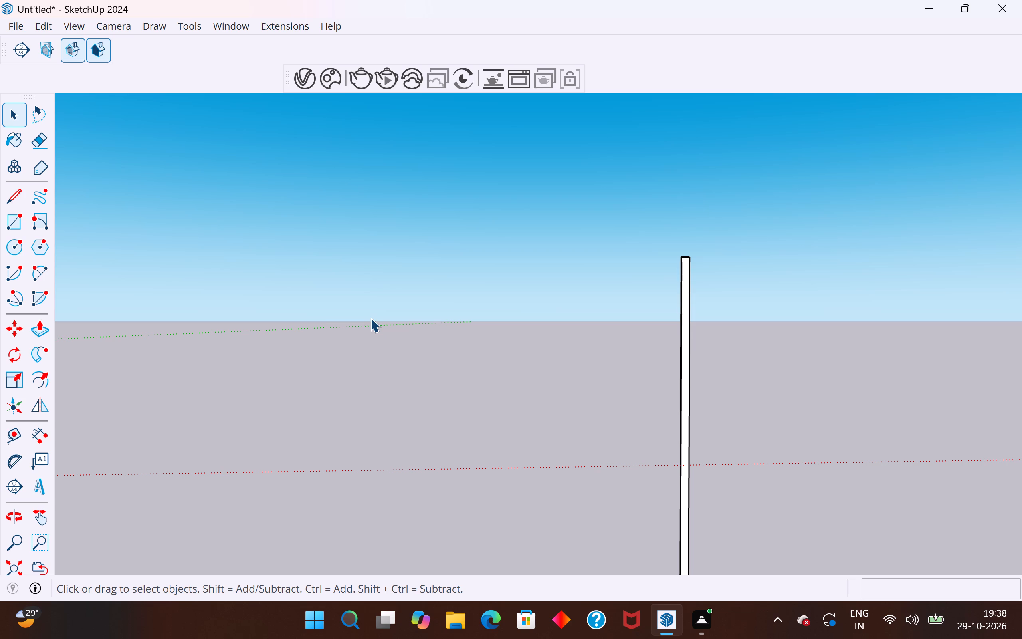
Draw a line about 5 5/16" long perpendicular to the strip from its top corner, and a short line across the far end.
scroll(607, 265, down, 5)
middle_drag(652, 331, 902, 358)
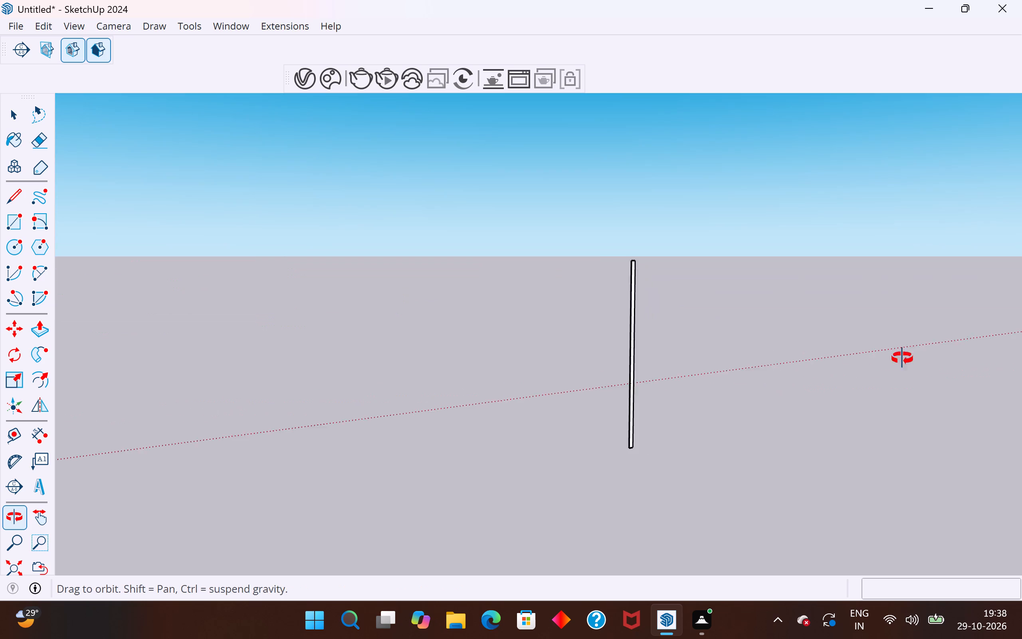
middle_drag(902, 358, 940, 358)
scroll(564, 270, up, 4)
middle_drag(593, 266, 703, 274)
scroll(606, 248, up, 4)
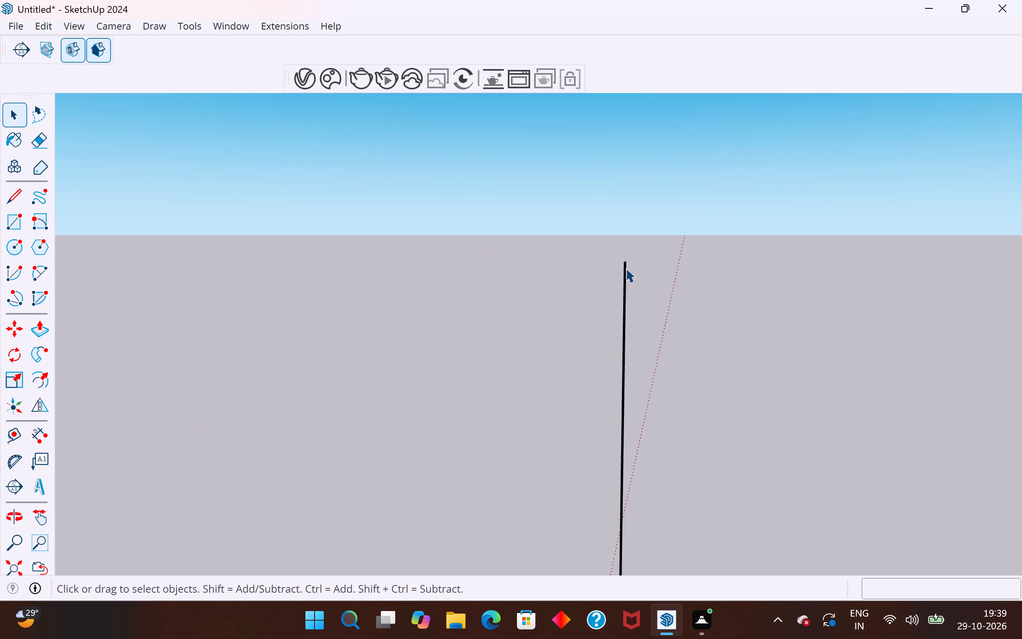
middle_drag(620, 275, 229, 290)
middle_drag(790, 220, 202, 321)
middle_drag(551, 306, 453, 245)
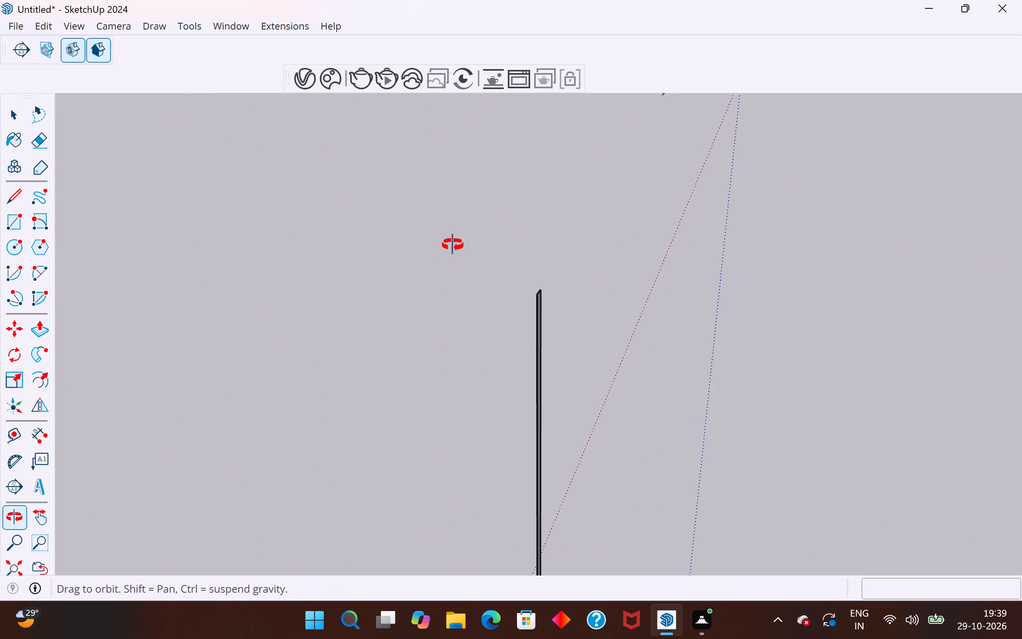
middle_drag(453, 245, 449, 243)
scroll(557, 300, down, 5)
scroll(578, 429, up, 4)
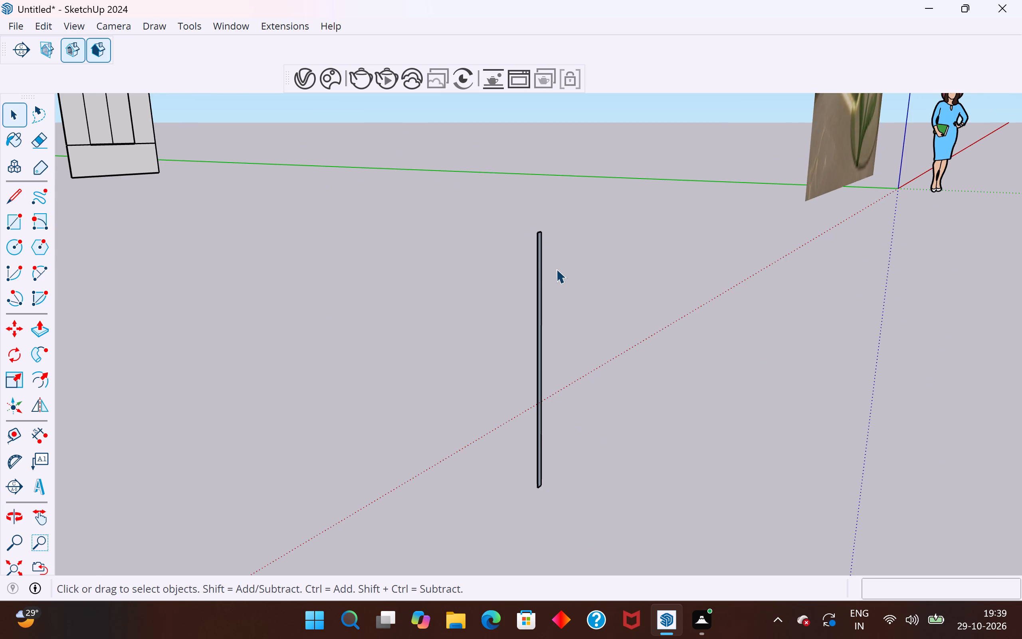
click(19, 205)
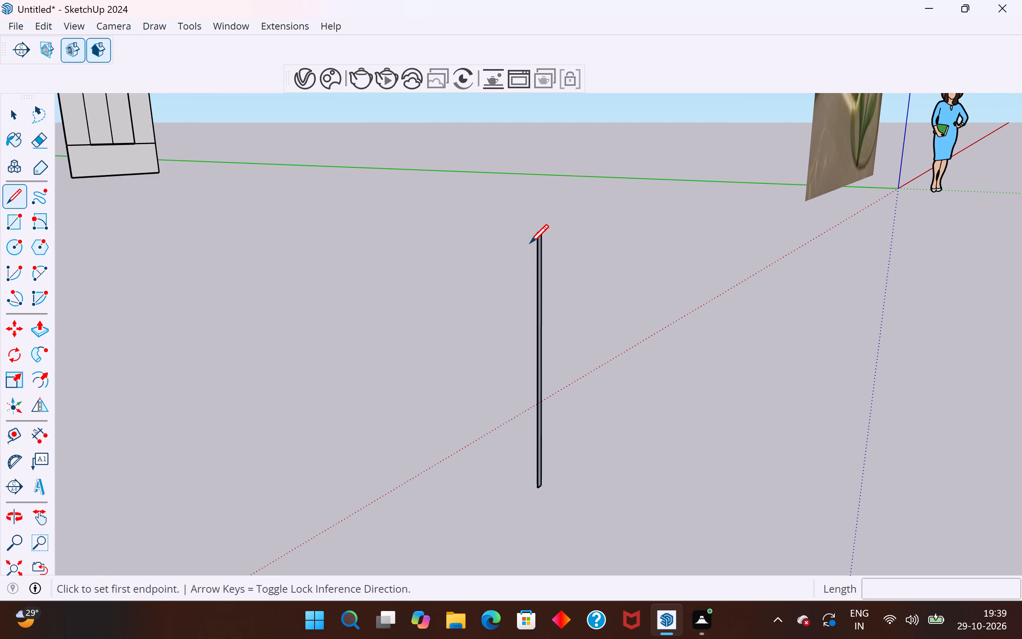
click(536, 236)
click(566, 243)
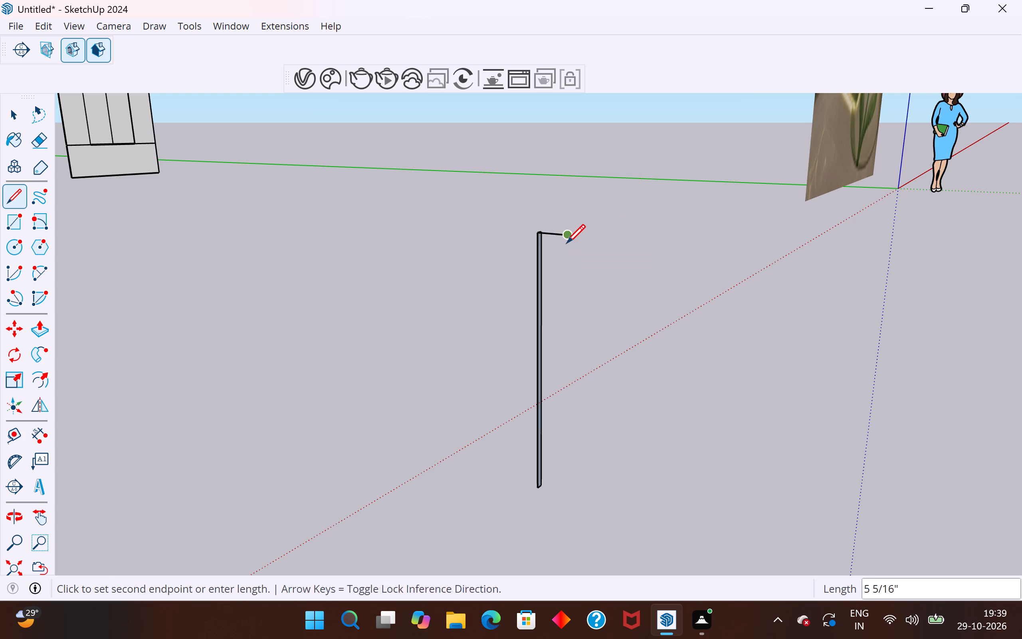
middle_drag(612, 239, 303, 368)
scroll(528, 280, up, 3)
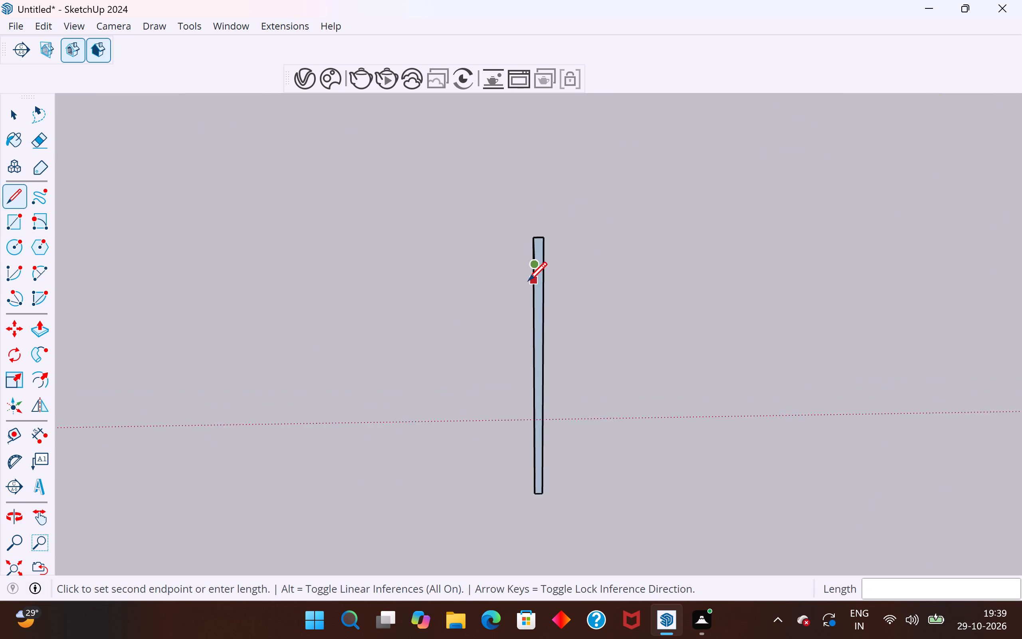
scroll(528, 280, up, 1)
click(566, 262)
key(Escape)
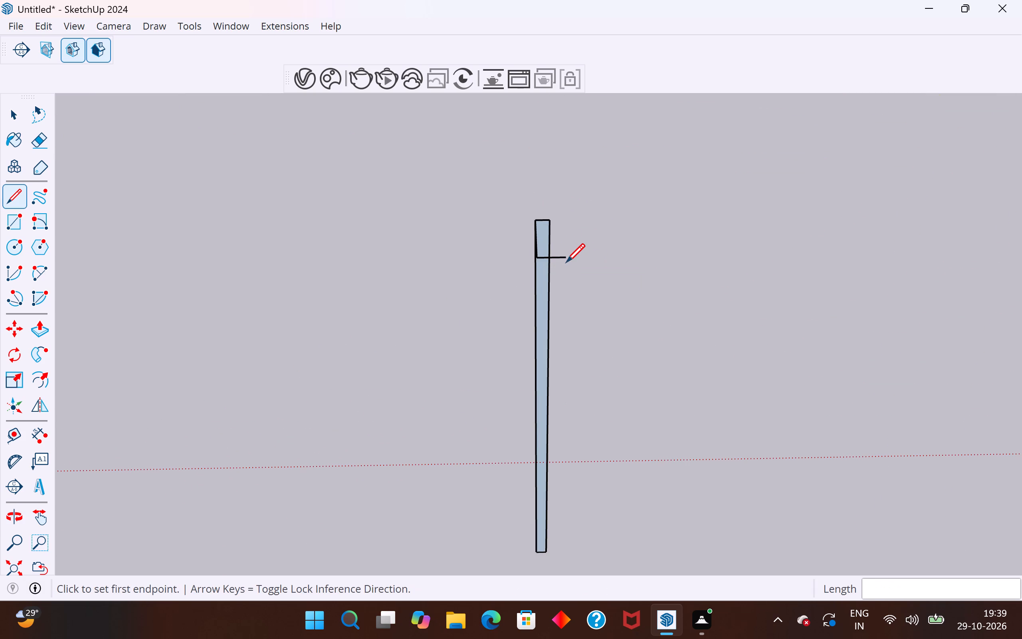
Close the top return face with a parallel line about 5 5/16" from the strip's other top corner, and delete the overhanging line end.
middle_drag(653, 222, 531, 277)
scroll(537, 248, up, 3)
click(537, 243)
click(501, 310)
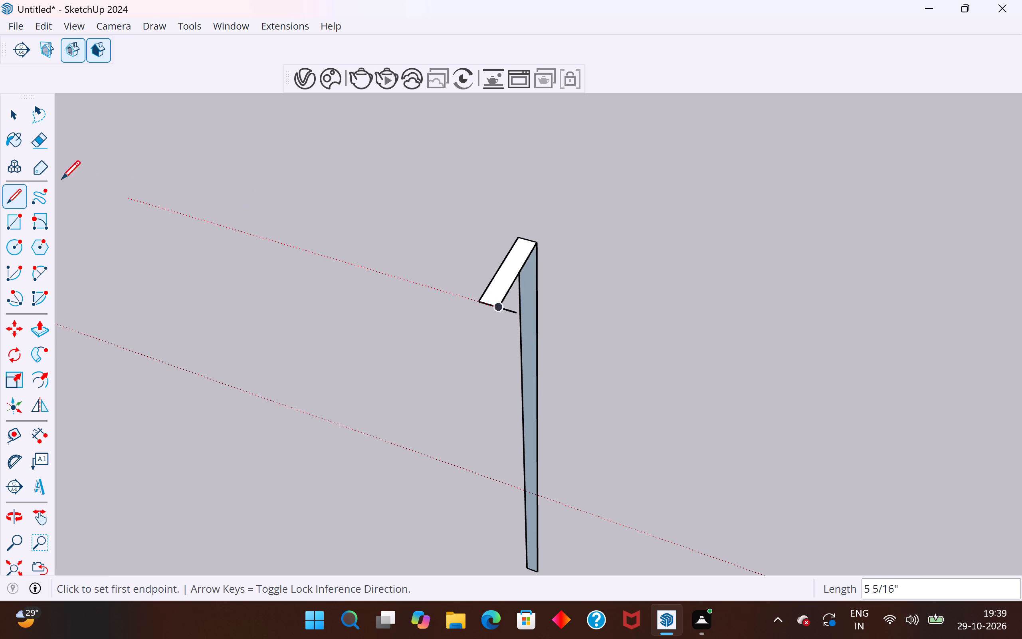
click(17, 121)
click(511, 311)
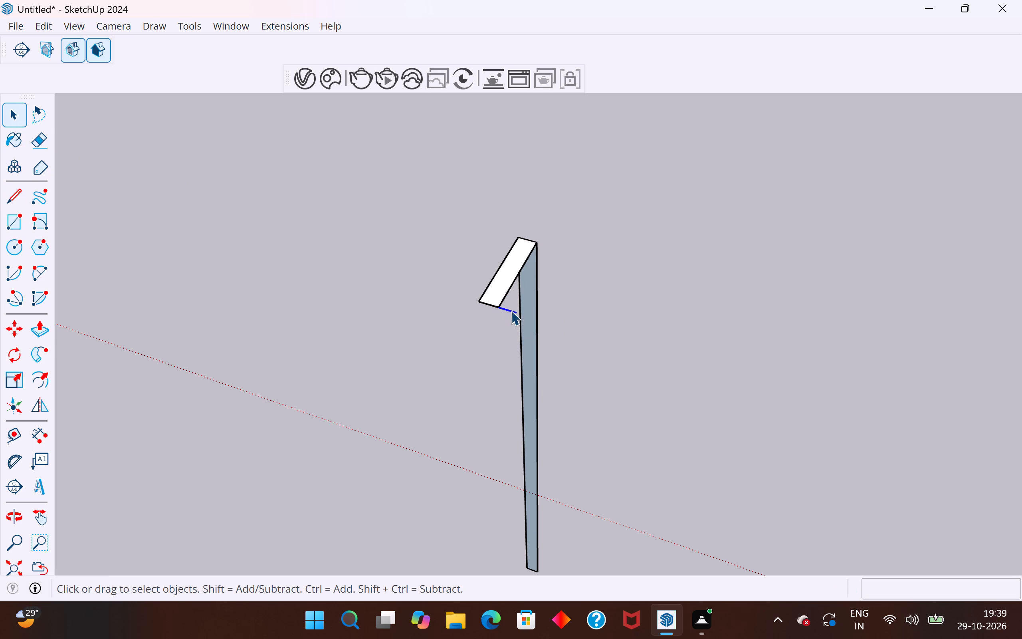
key(Delete)
Draw a line perpendicular to the strip from its bottom corner, and an end line about 2 7/16" long at right angles to it.
middle_drag(472, 382, 881, 173)
scroll(617, 192, down, 5)
middle_drag(617, 192, 644, 208)
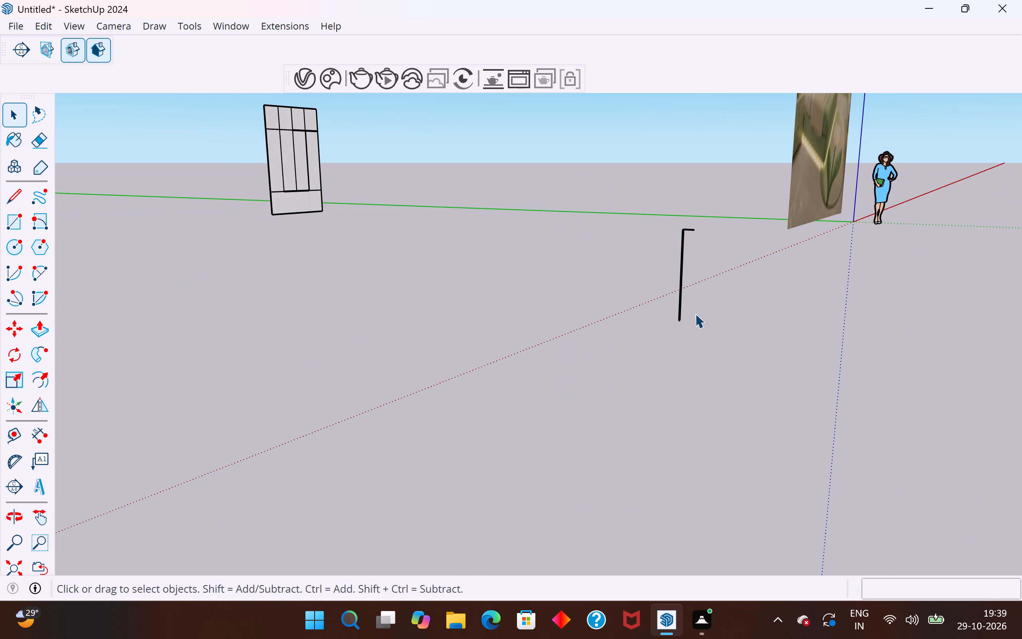
scroll(695, 314, up, 4)
middle_drag(691, 324, 726, 335)
scroll(563, 301, down, 4)
scroll(754, 346, up, 3)
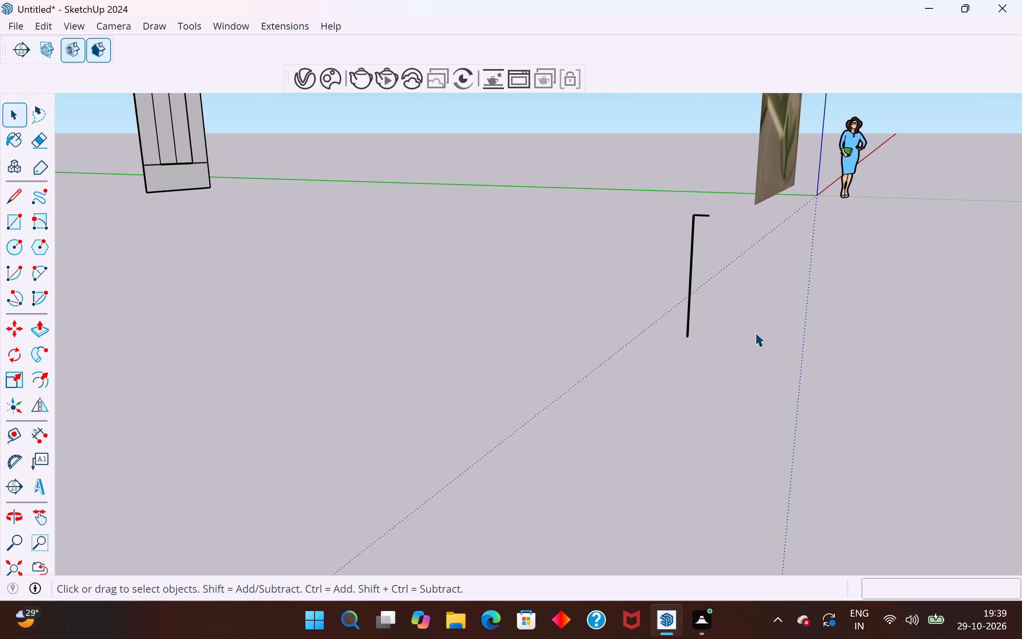
scroll(755, 332, up, 20)
scroll(755, 332, up, 5)
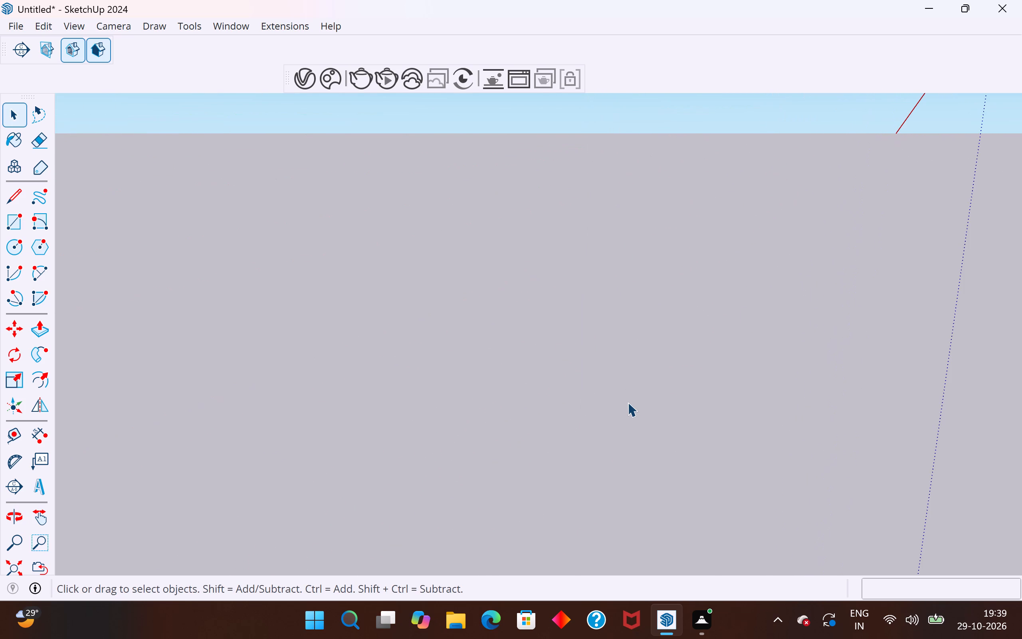
scroll(622, 405, down, 4)
click(18, 194)
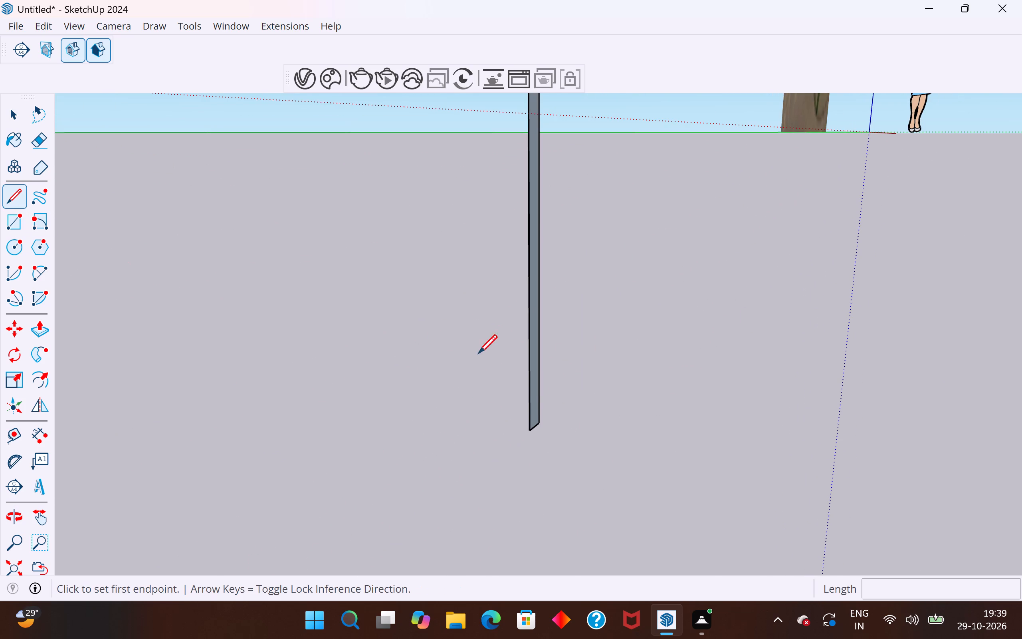
click(529, 431)
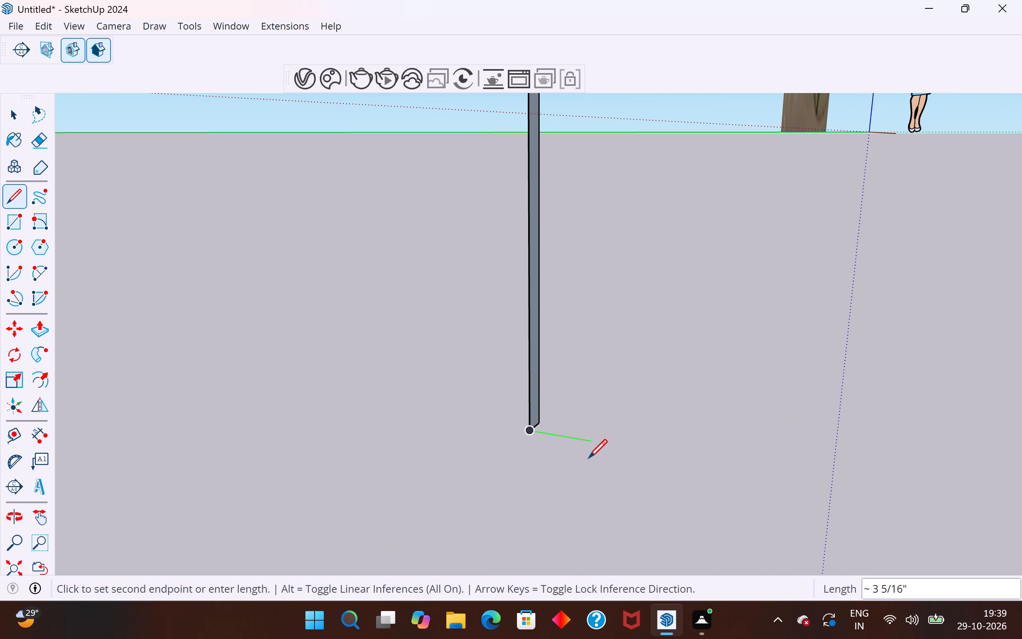
click(622, 455)
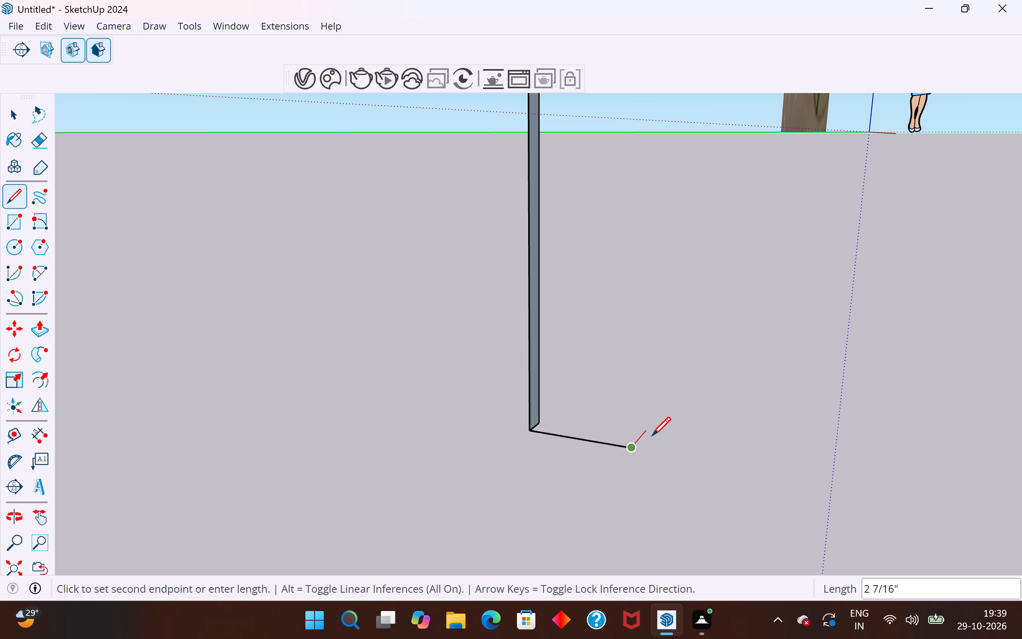
click(652, 435)
Close the bottom return face with a parallel line from the strip's other bottom corner, and delete both overhanging line ends.
click(7, 119)
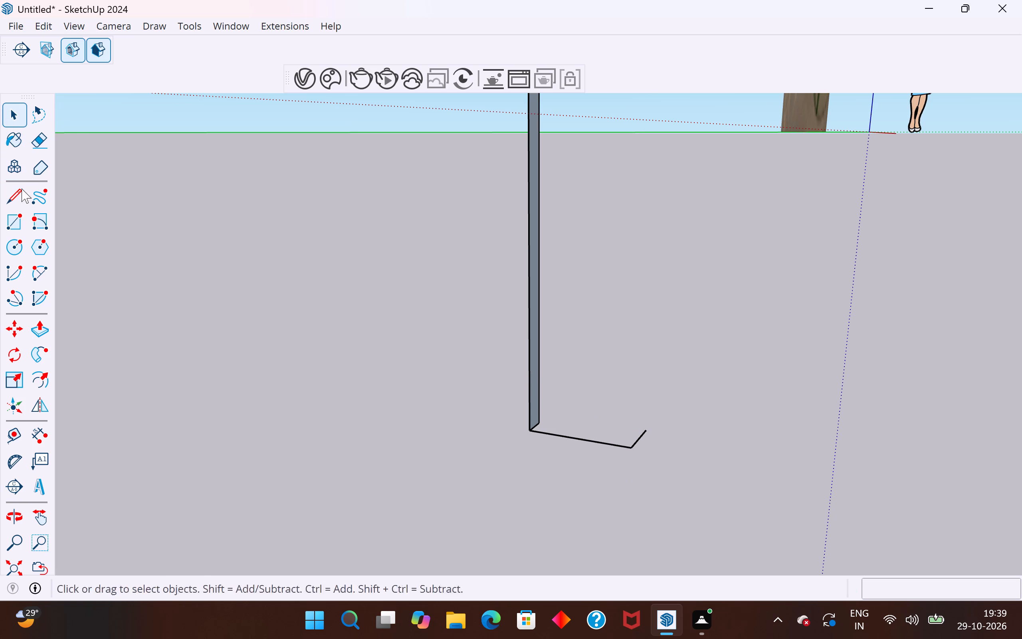
click(20, 193)
click(543, 420)
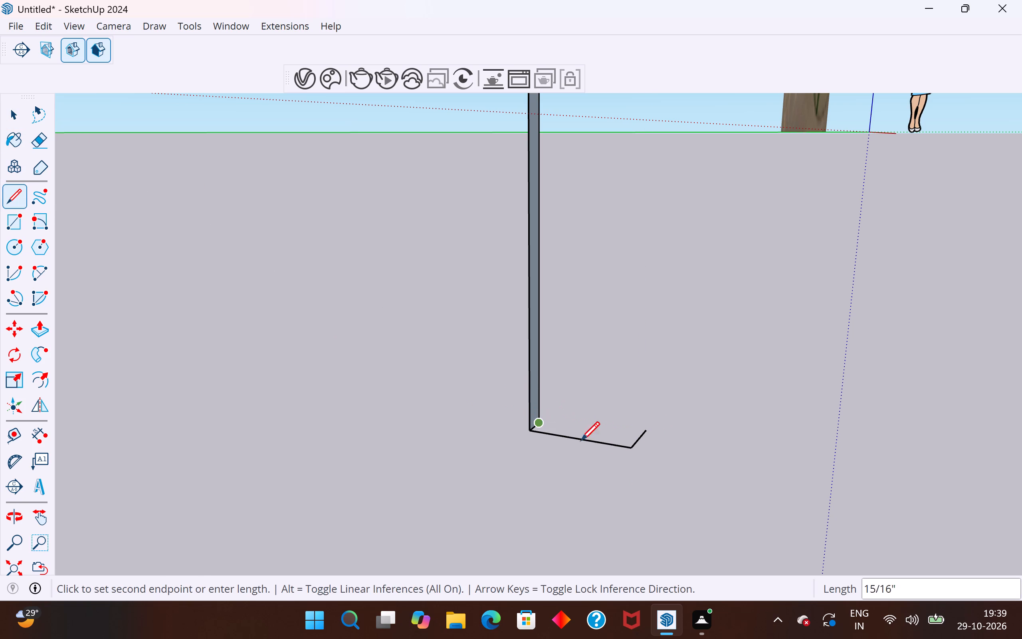
click(655, 446)
click(16, 107)
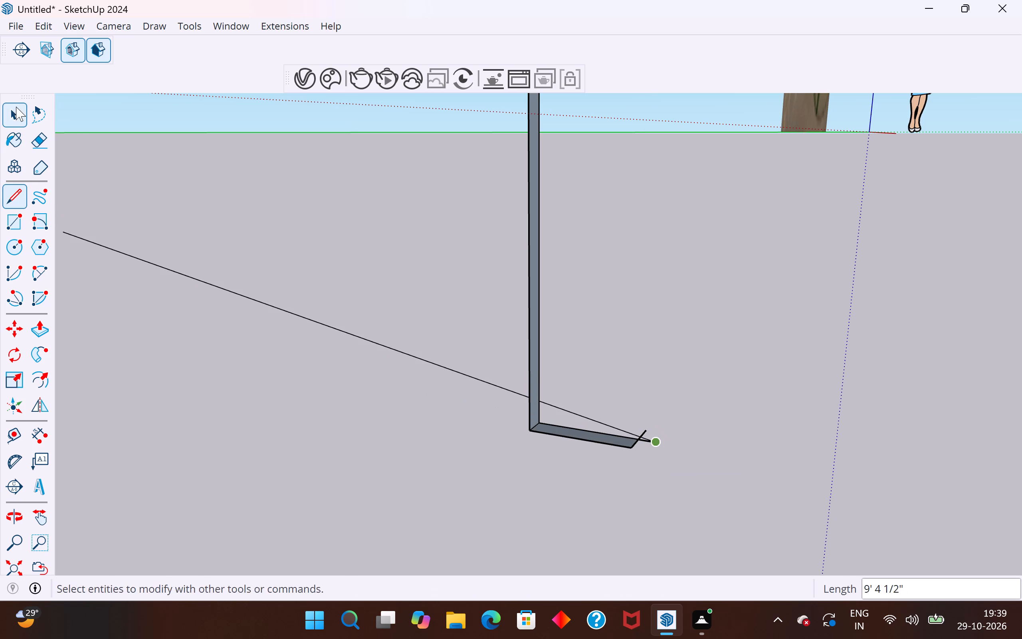
click(652, 441)
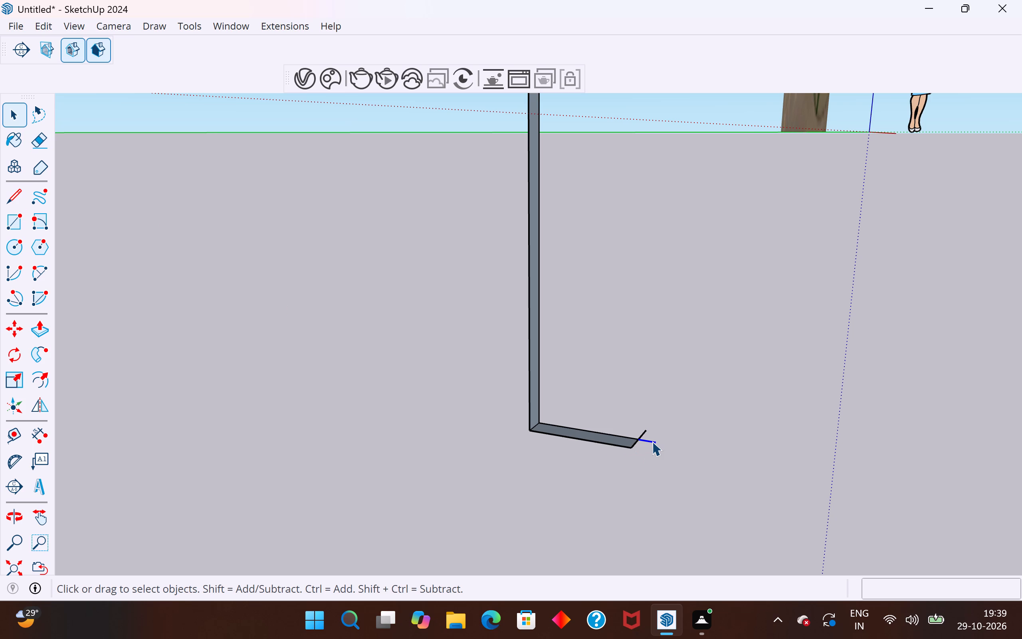
key(Delete)
click(642, 435)
key(Delete)
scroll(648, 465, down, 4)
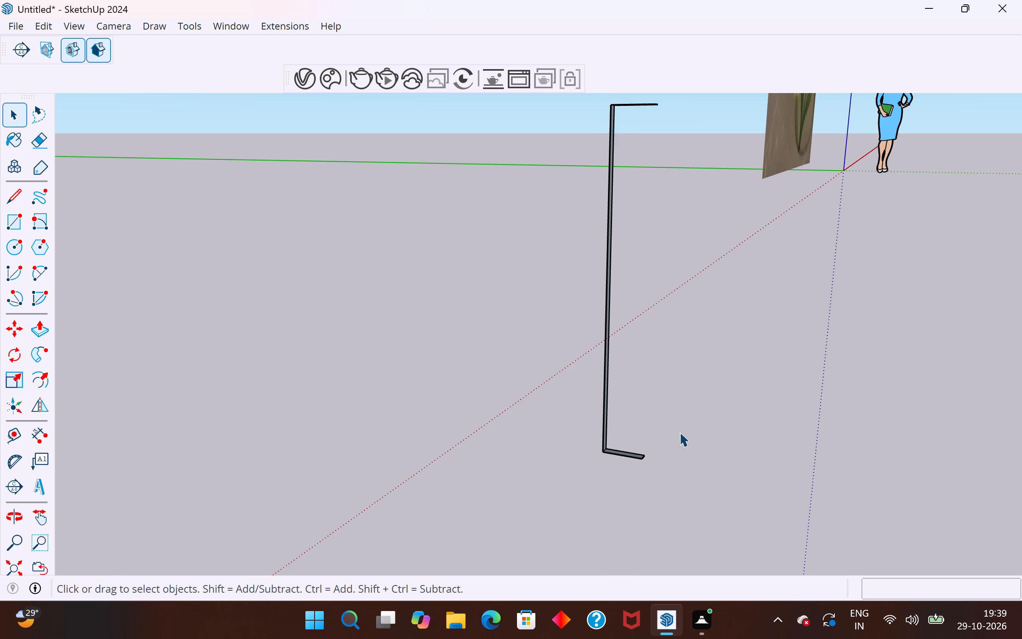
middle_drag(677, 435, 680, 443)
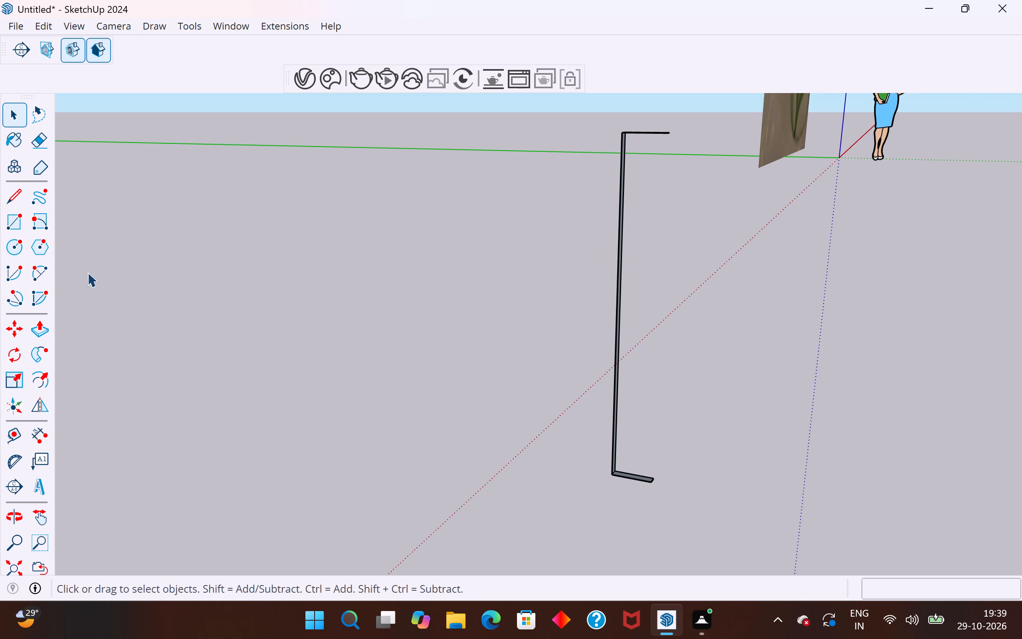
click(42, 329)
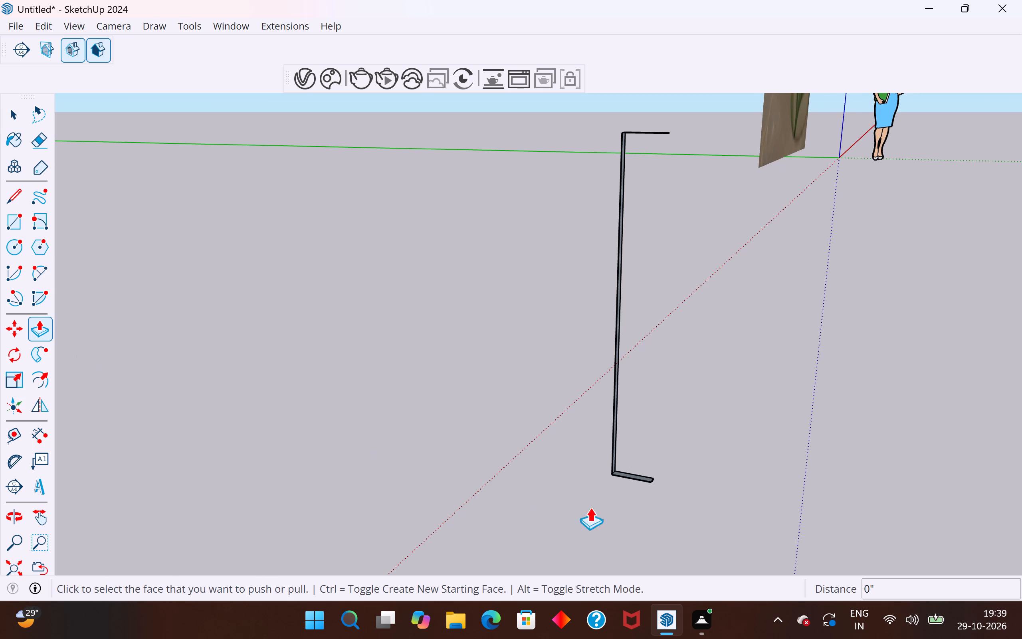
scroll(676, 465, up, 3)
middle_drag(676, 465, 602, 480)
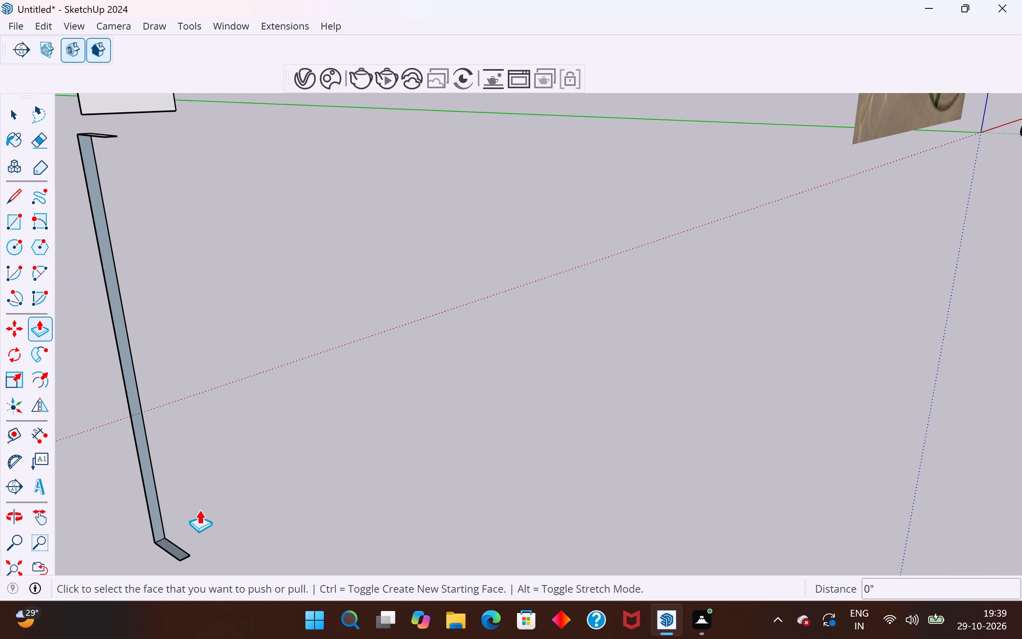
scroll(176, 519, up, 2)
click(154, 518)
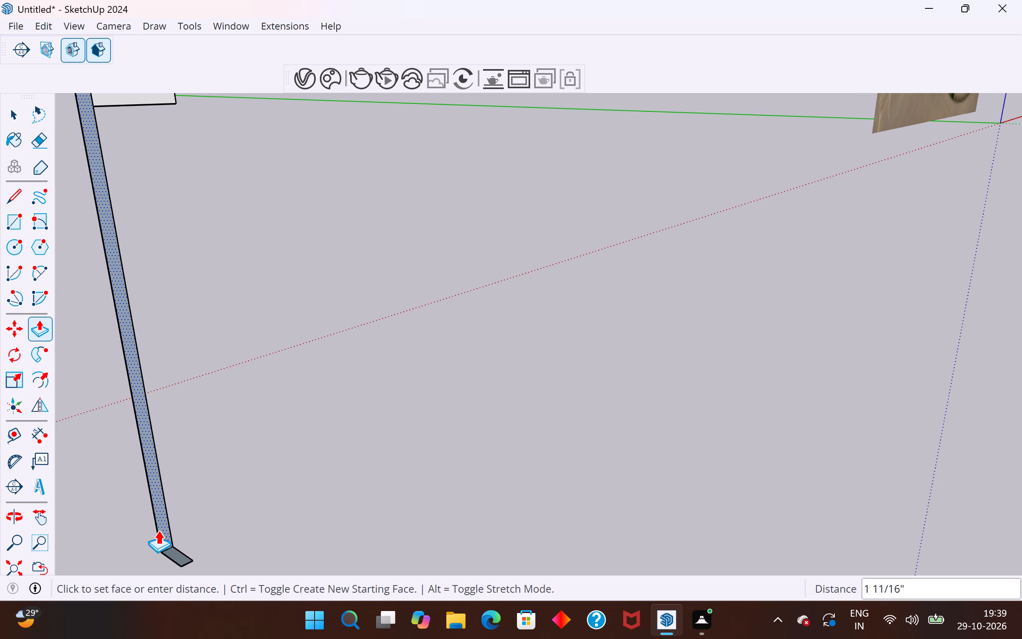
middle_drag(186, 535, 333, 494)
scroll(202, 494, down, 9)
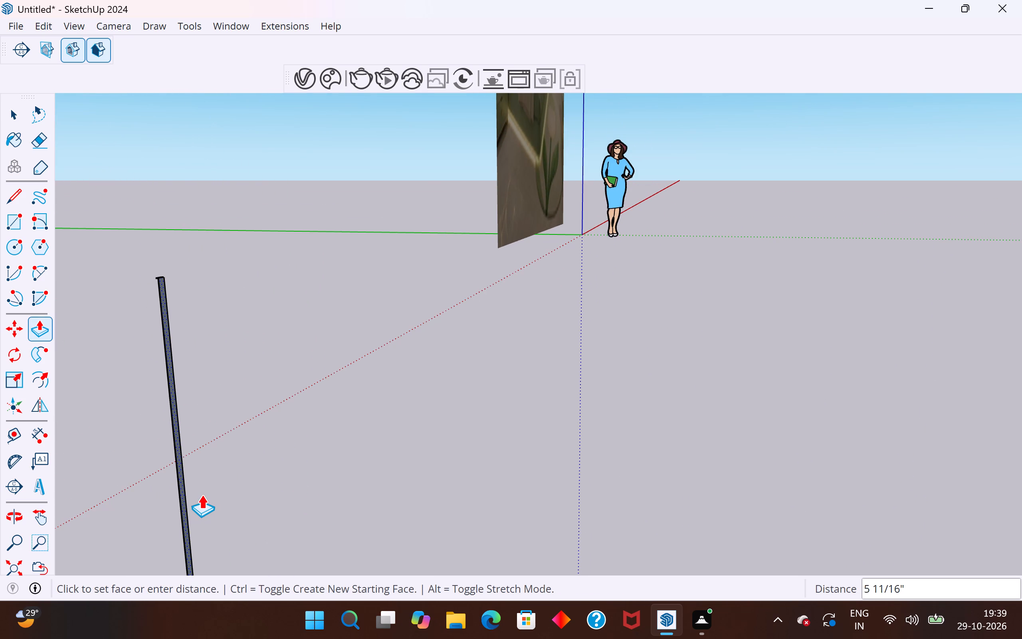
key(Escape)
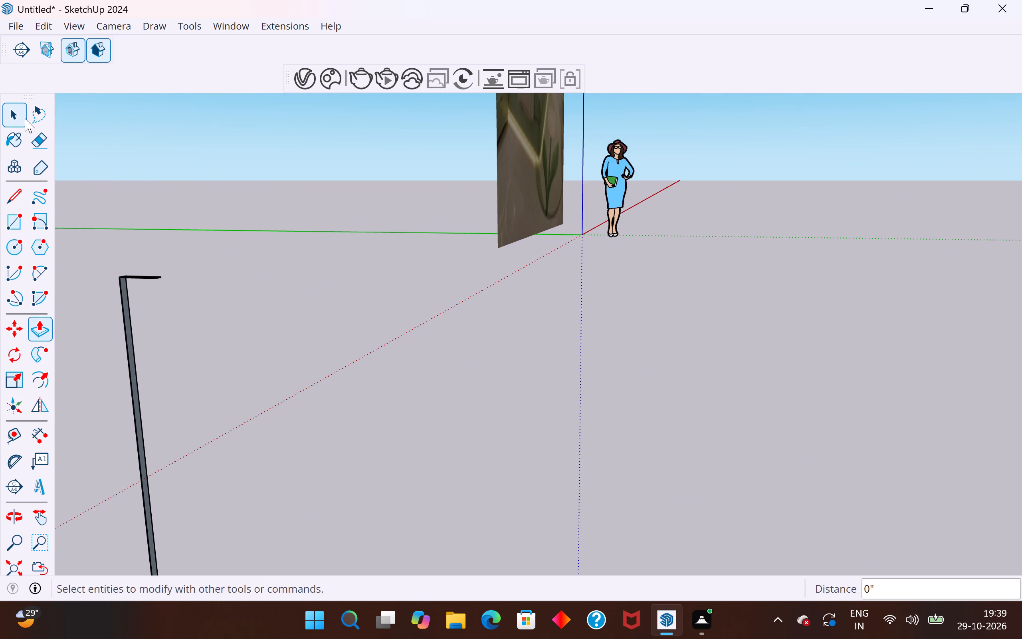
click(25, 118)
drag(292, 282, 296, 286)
Close the handle's first side face with a line about 3' 7 9/16" long joining the free ends of the top and bottom returns.
scroll(342, 273, down, 5)
scroll(283, 370, up, 3)
middle_drag(309, 365, 337, 358)
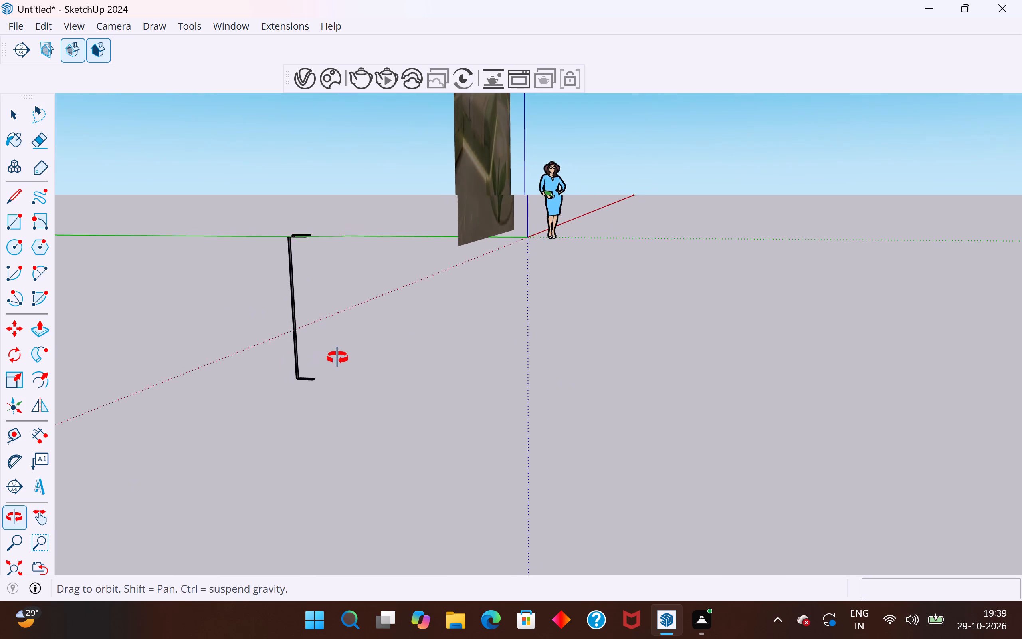
middle_drag(337, 358, 378, 368)
scroll(413, 283, up, 1)
middle_drag(427, 309, 410, 302)
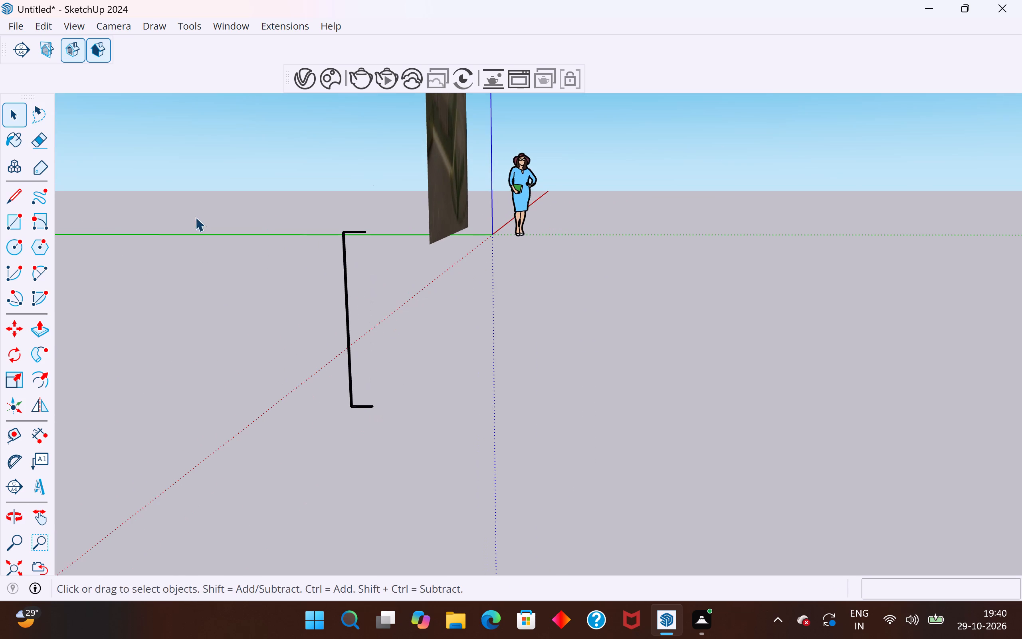
click(26, 198)
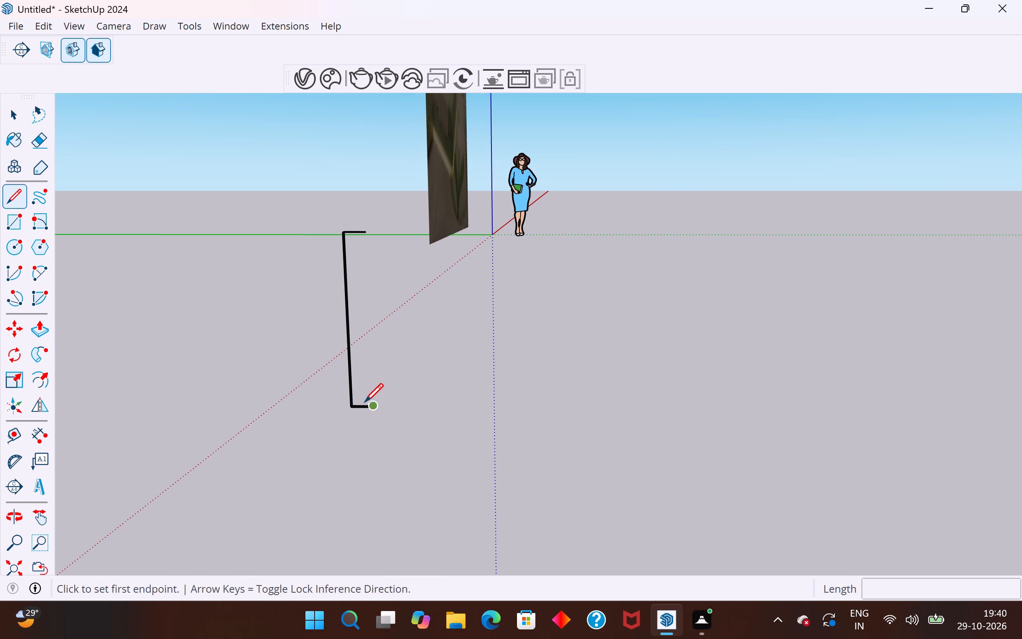
scroll(364, 402, up, 7)
middle_drag(387, 416, 370, 454)
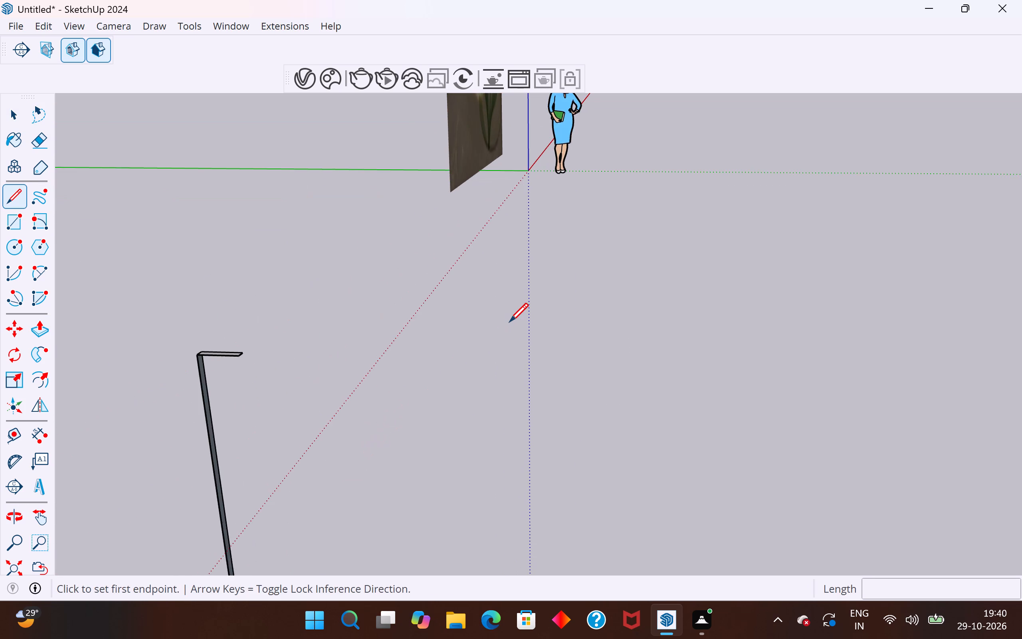
scroll(509, 321, down, 4)
scroll(389, 379, up, 4)
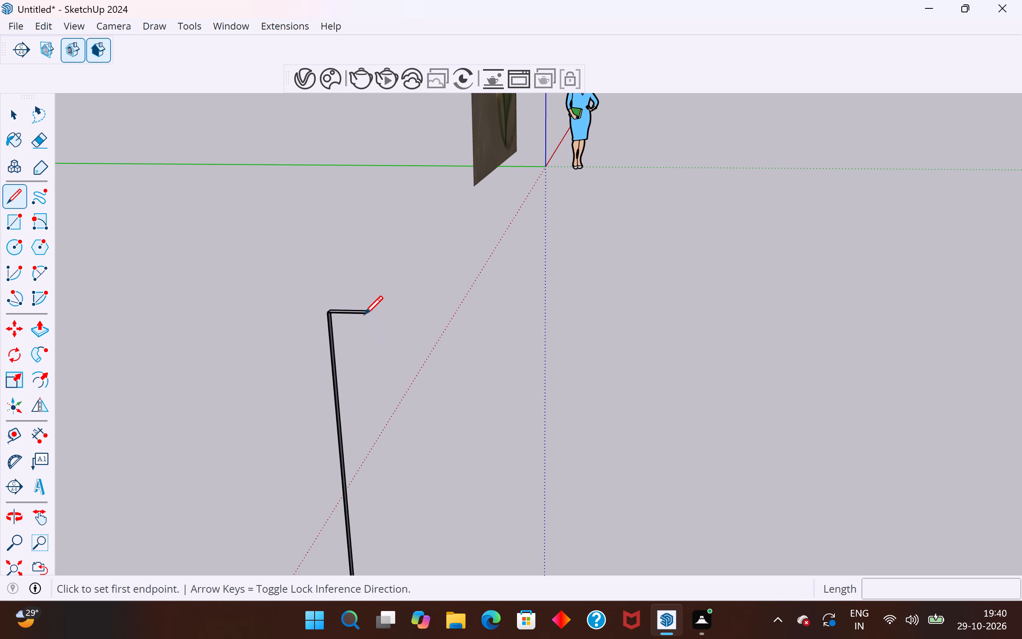
click(364, 314)
scroll(364, 314, down, 6)
scroll(381, 477, up, 4)
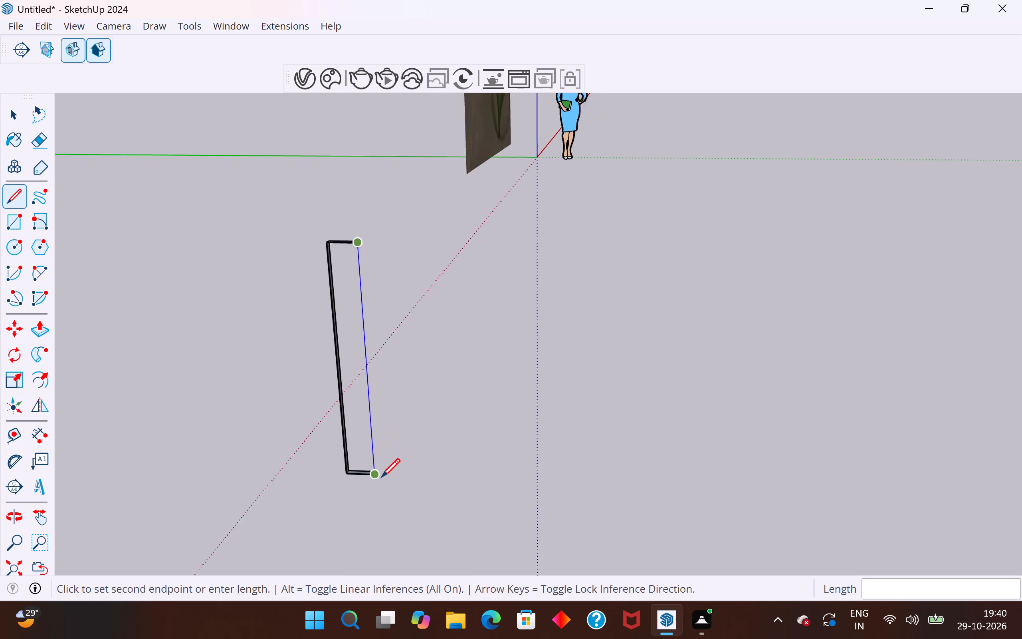
scroll(381, 477, up, 6)
click(372, 473)
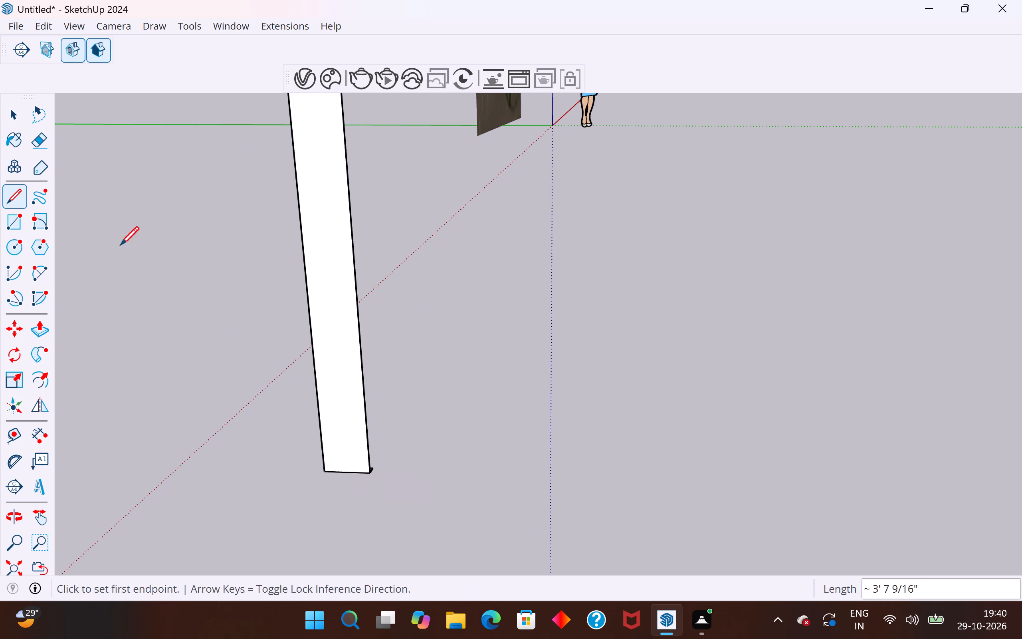
click(20, 118)
Close the handle block's remaining open faces with a parallel line about 3' 7 9/16" long between the other free ends of the returns.
click(18, 192)
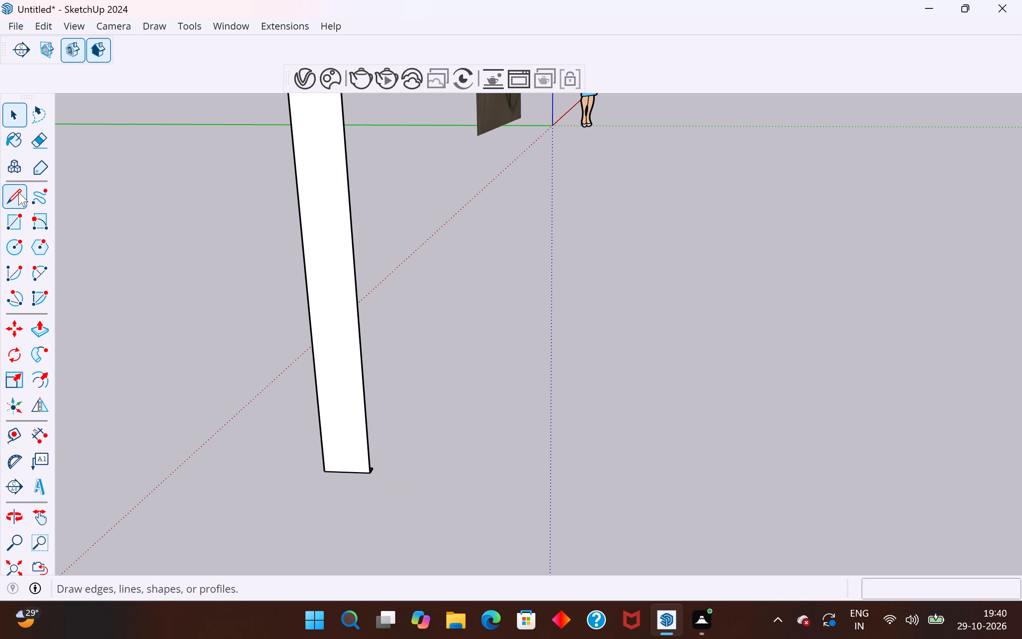
scroll(568, 298, down, 5)
middle_drag(567, 318, 412, 370)
scroll(851, 275, down, 5)
middle_drag(750, 315, 496, 375)
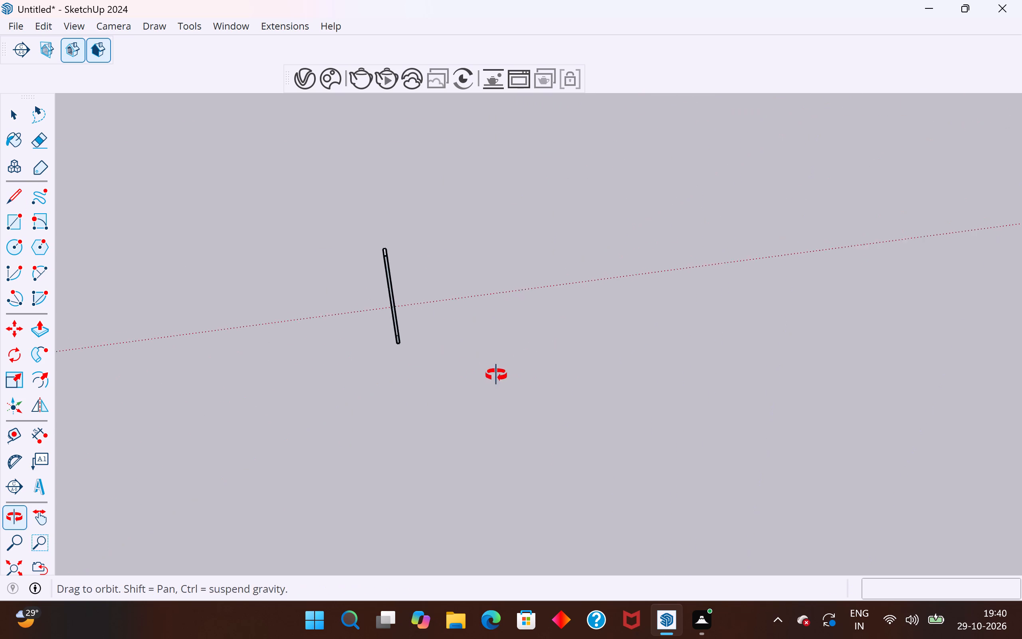
middle_drag(496, 375, 352, 348)
scroll(370, 228, up, 8)
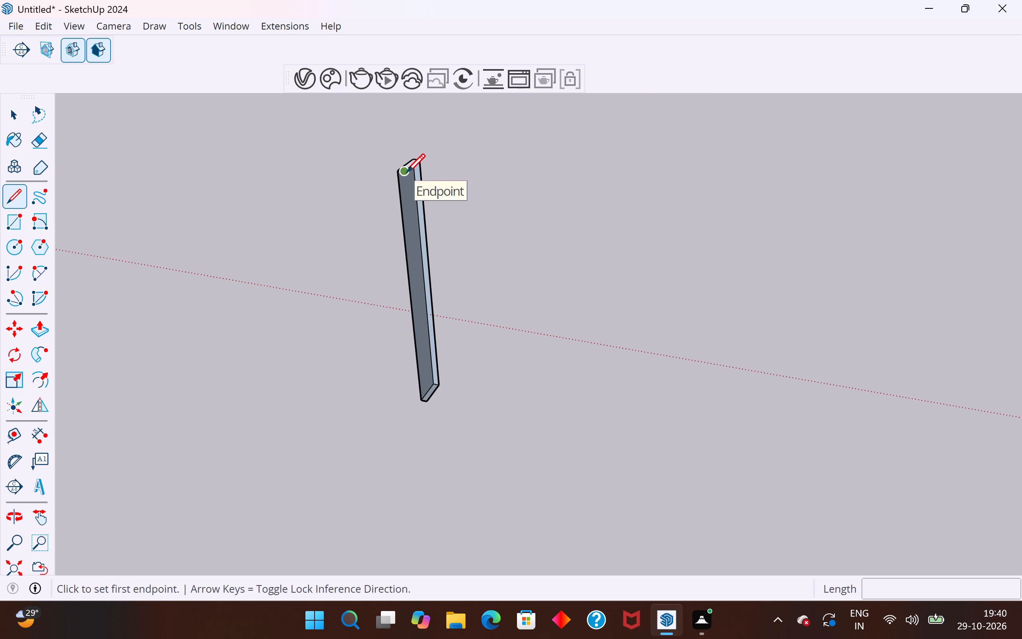
click(406, 172)
click(429, 404)
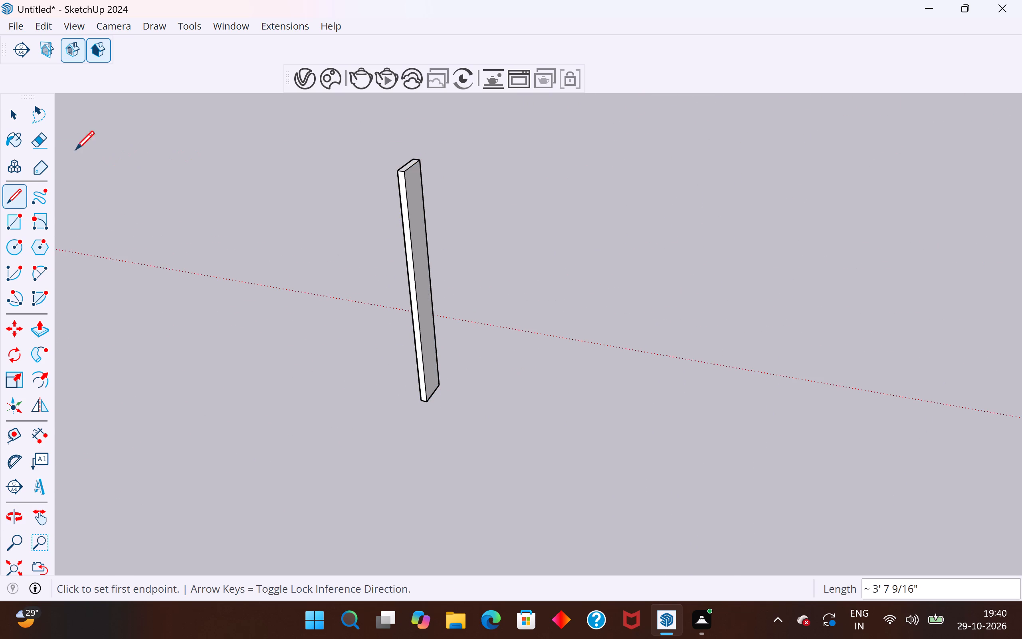
click(12, 116)
click(213, 225)
Draw a short horizontal line just below the top of the block's wide side face, ending at its open-side edge.
middle_drag(379, 321, 778, 248)
scroll(417, 179, down, 2)
middle_drag(480, 201, 503, 196)
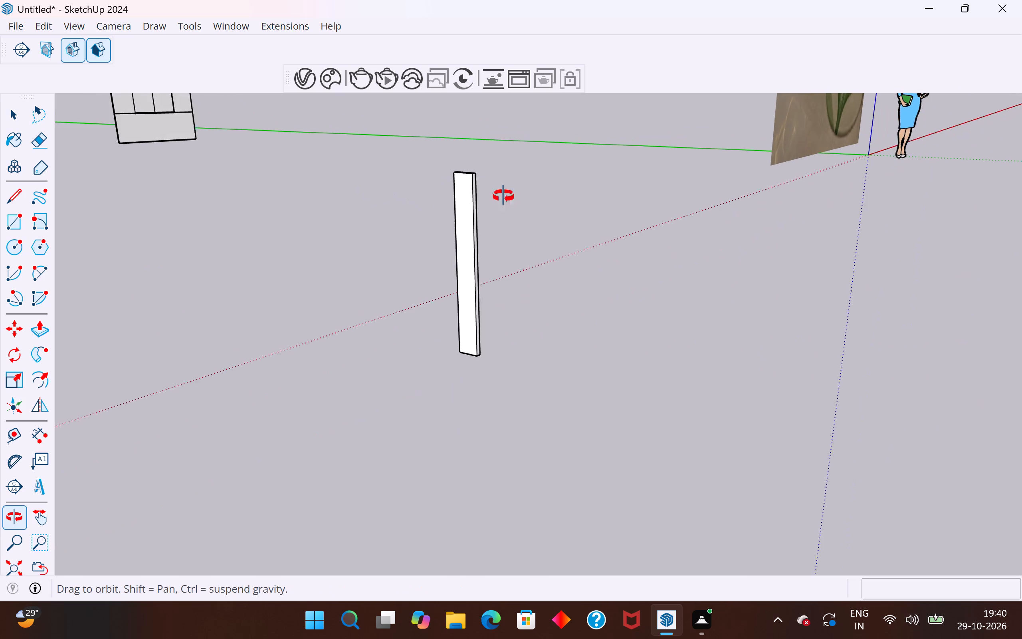
middle_drag(503, 196, 551, 210)
click(13, 201)
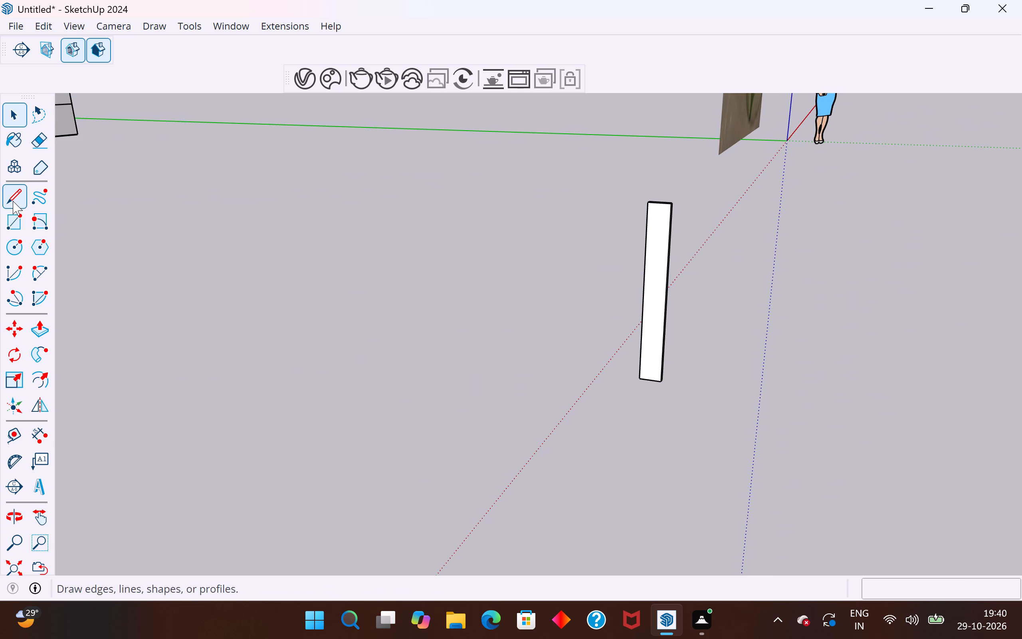
scroll(669, 224, up, 4)
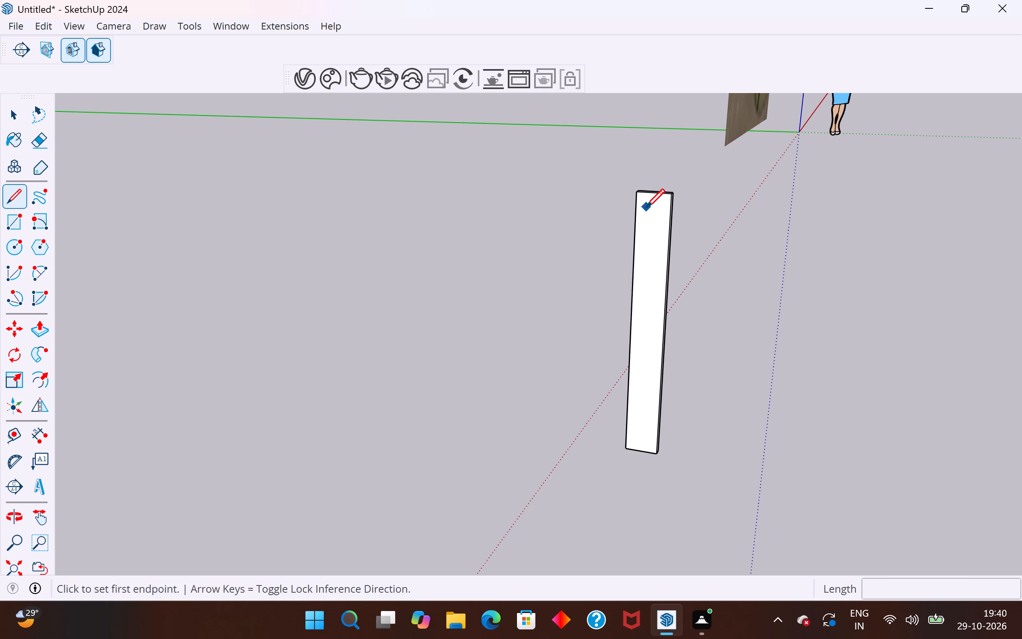
scroll(646, 202, up, 9)
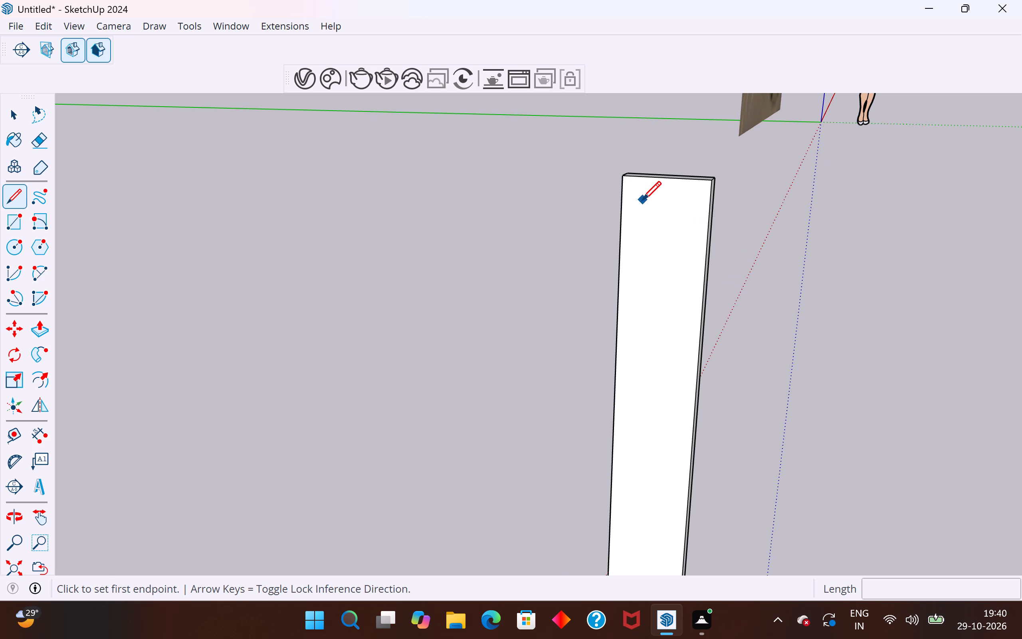
click(642, 200)
click(711, 200)
middle_drag(736, 200, 608, 228)
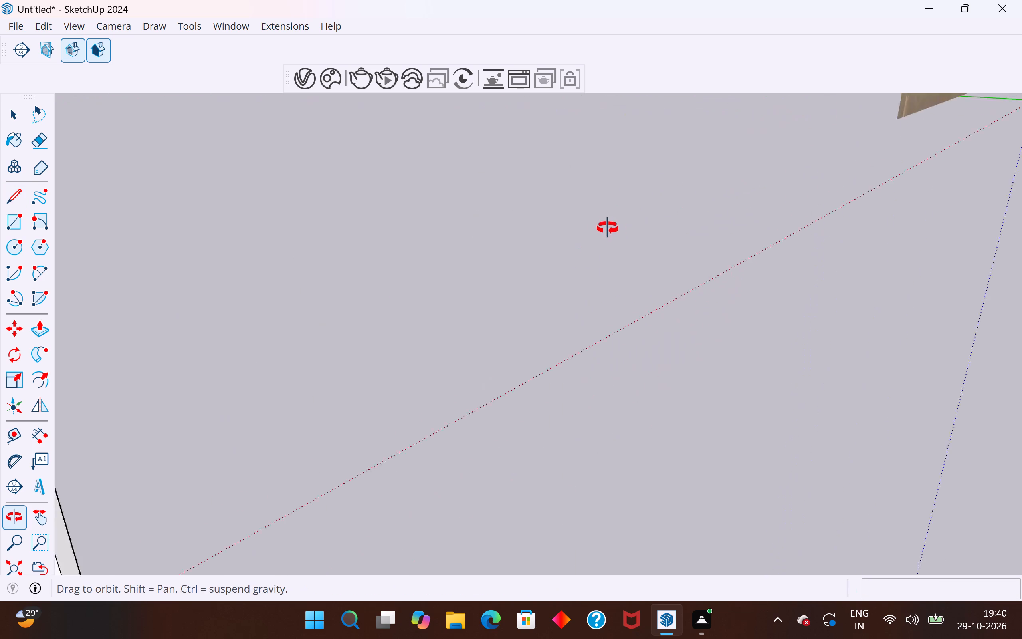
middle_drag(608, 228, 602, 230)
scroll(719, 189, down, 4)
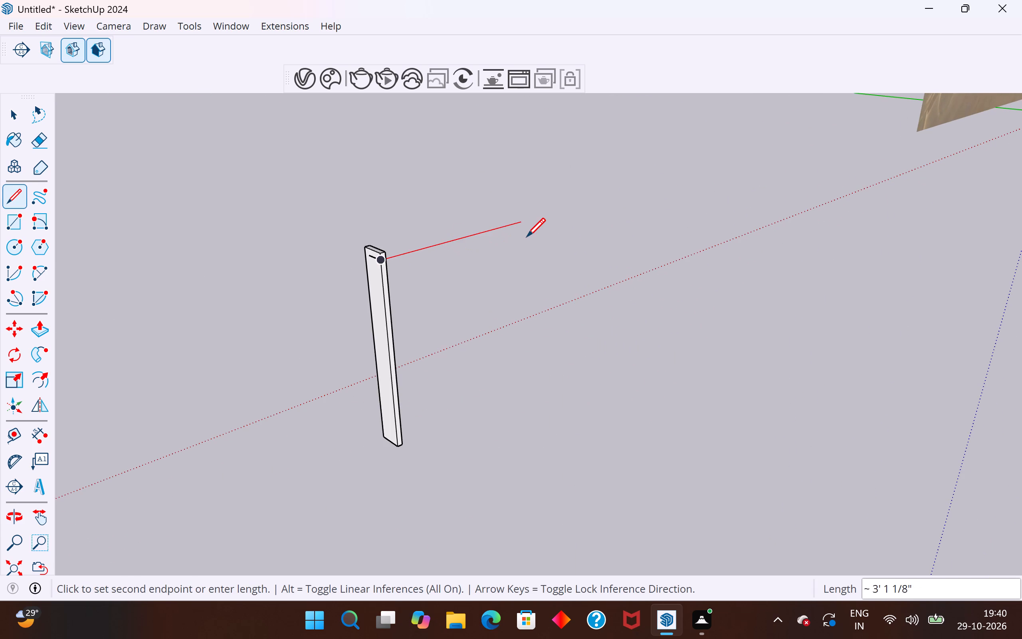
key(Escape)
Draw a matching horizontal line about 3 1/4" long just above the bottom of the wide side face, ending at the same edge.
middle_drag(369, 439, 489, 321)
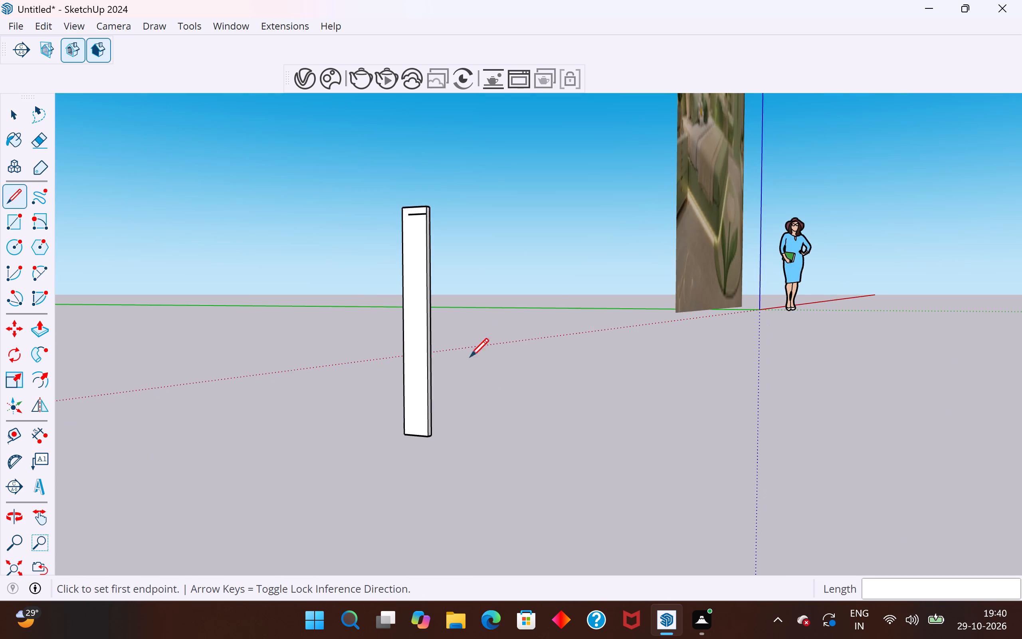
scroll(427, 409, up, 4)
click(406, 434)
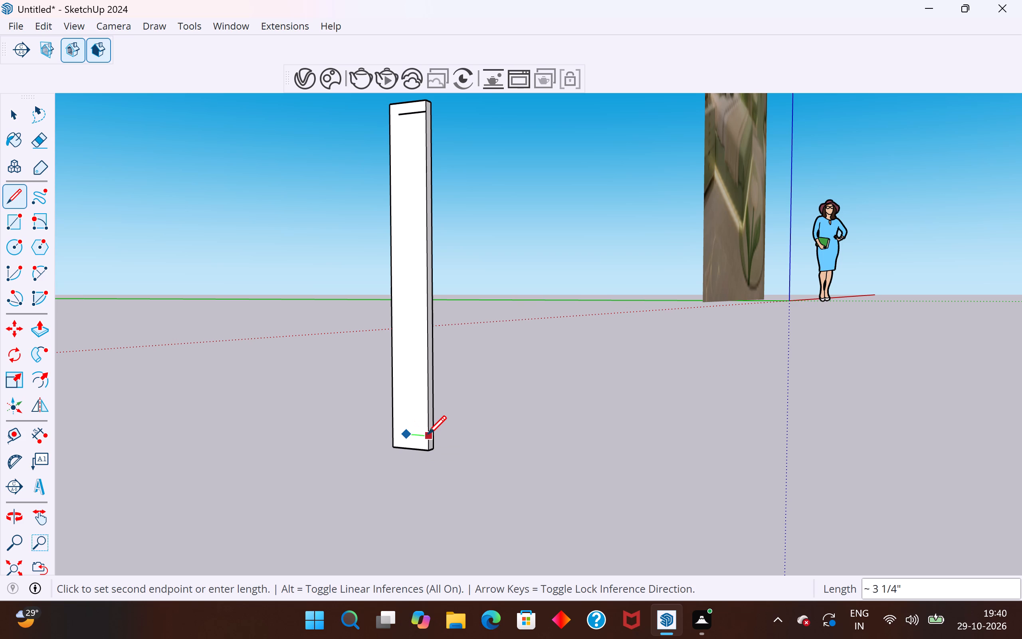
click(429, 434)
click(23, 110)
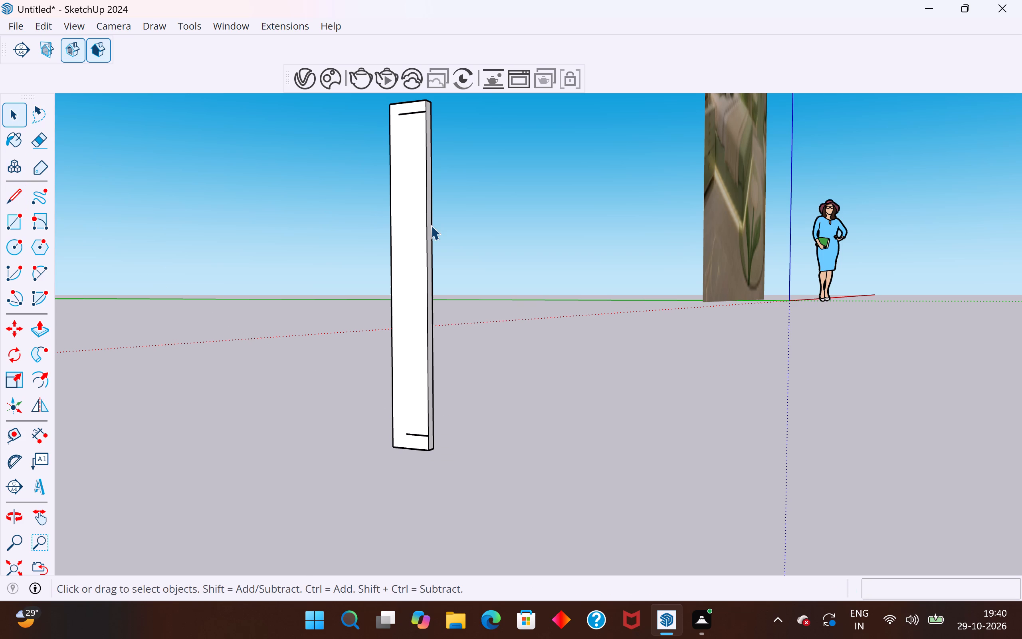
Draw a vertical line about 3' 5 1/4" long down the side face from the inner end of the top horizontal line.
middle_drag(434, 218, 403, 240)
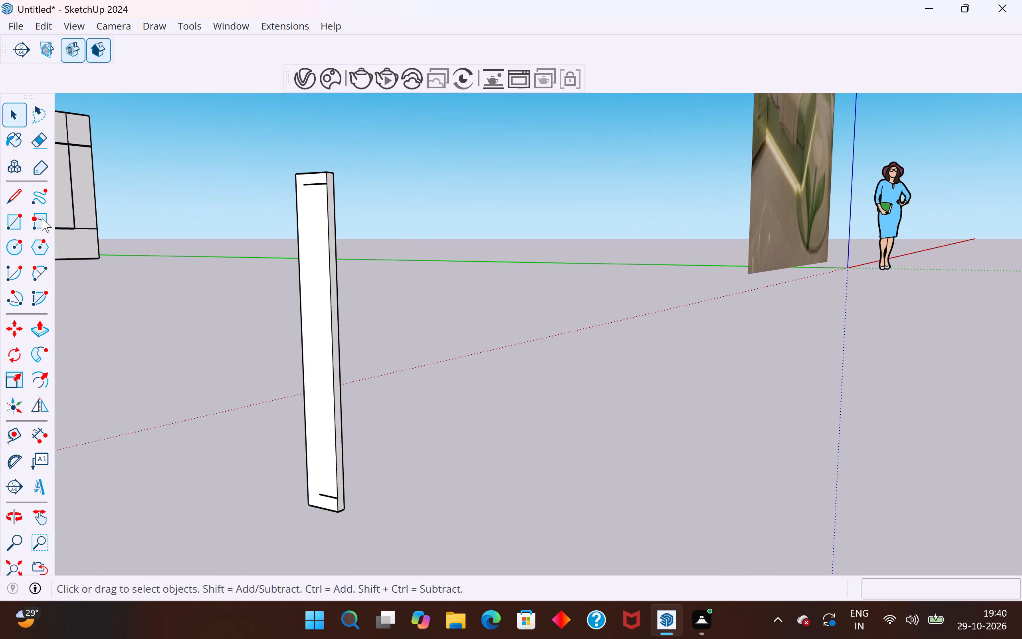
click(15, 200)
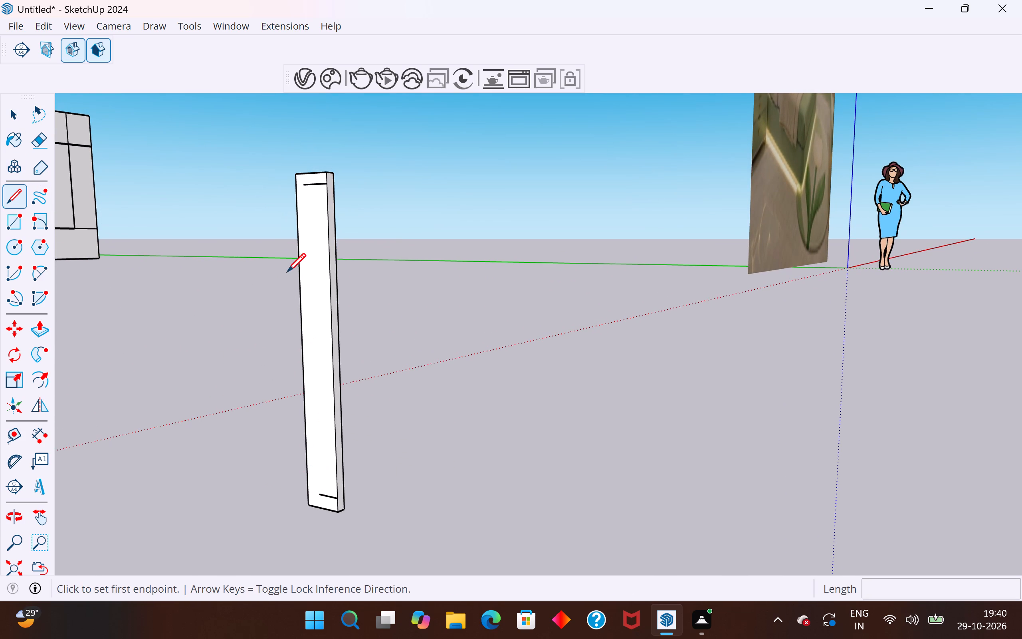
click(308, 186)
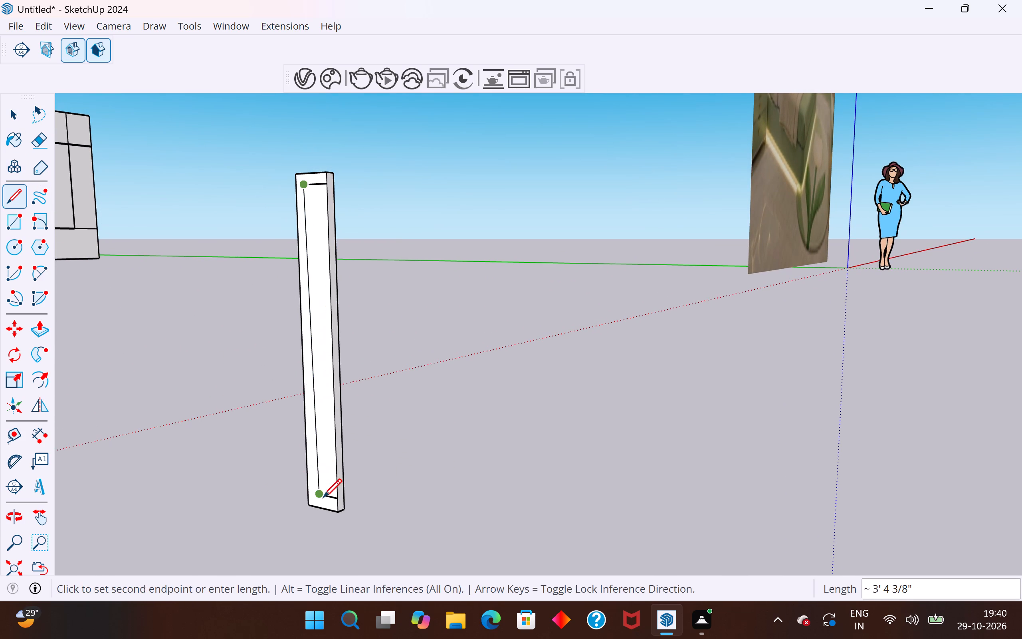
scroll(314, 505, up, 9)
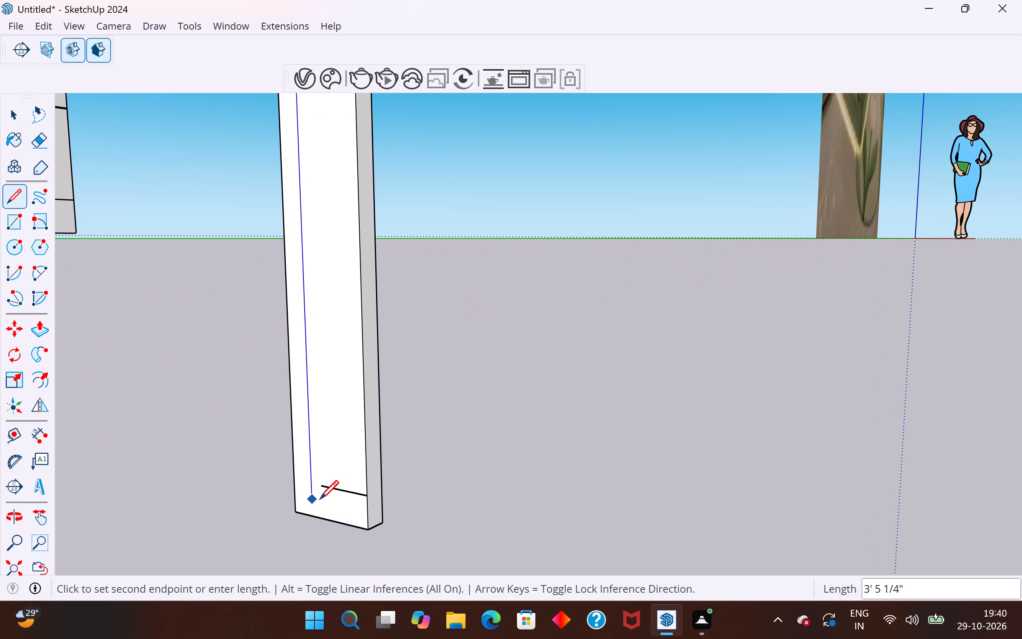
click(317, 498)
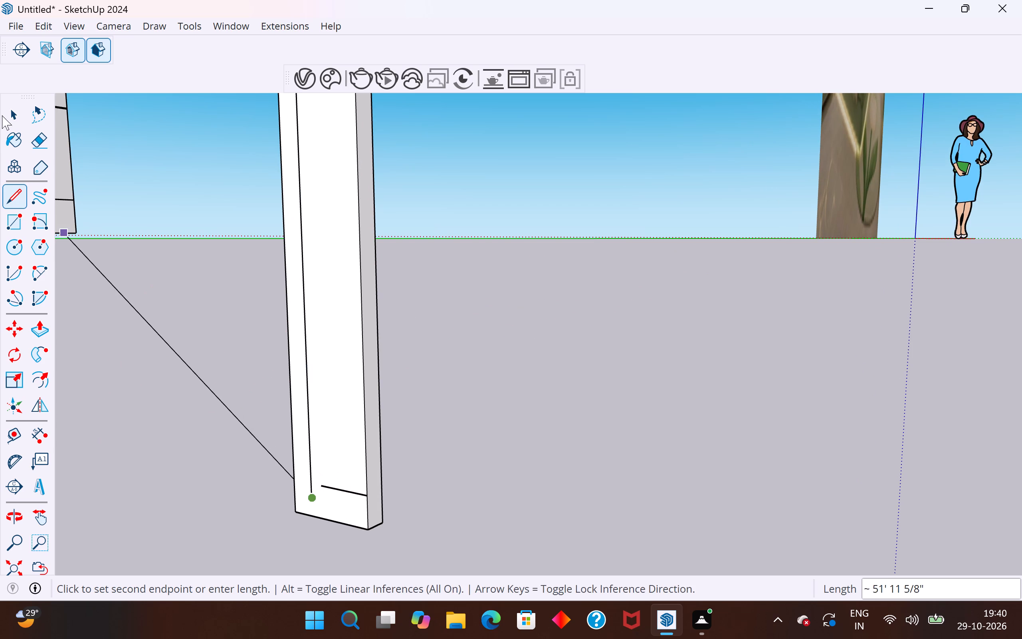
click(12, 116)
Extend the bottom horizontal line past the vertical line and erase both overhanging ends to leave a clean inner rectangle.
click(17, 198)
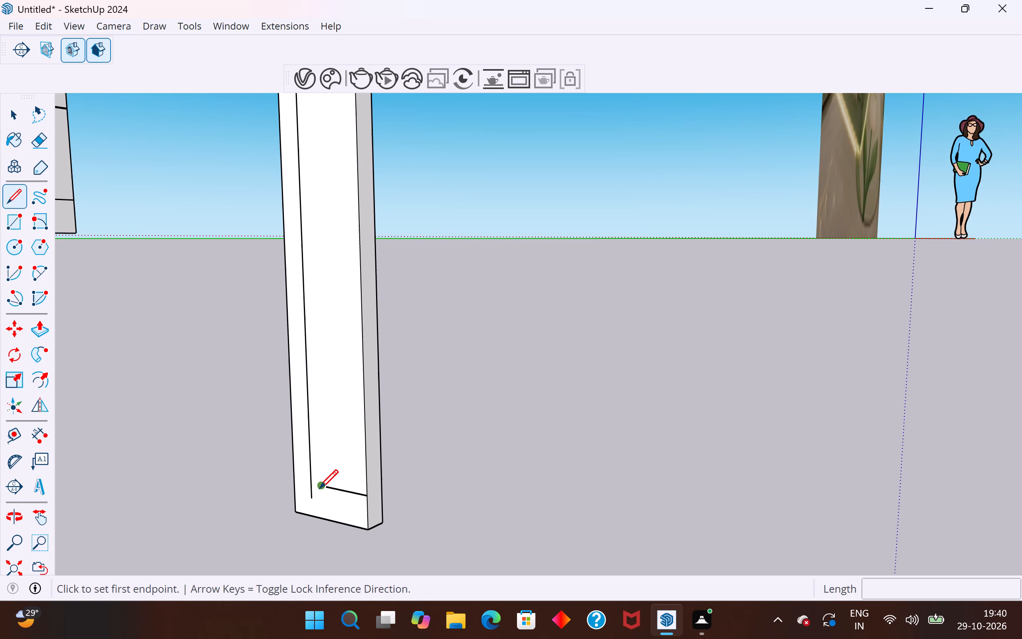
click(319, 488)
key(Escape)
scroll(319, 488, up, 5)
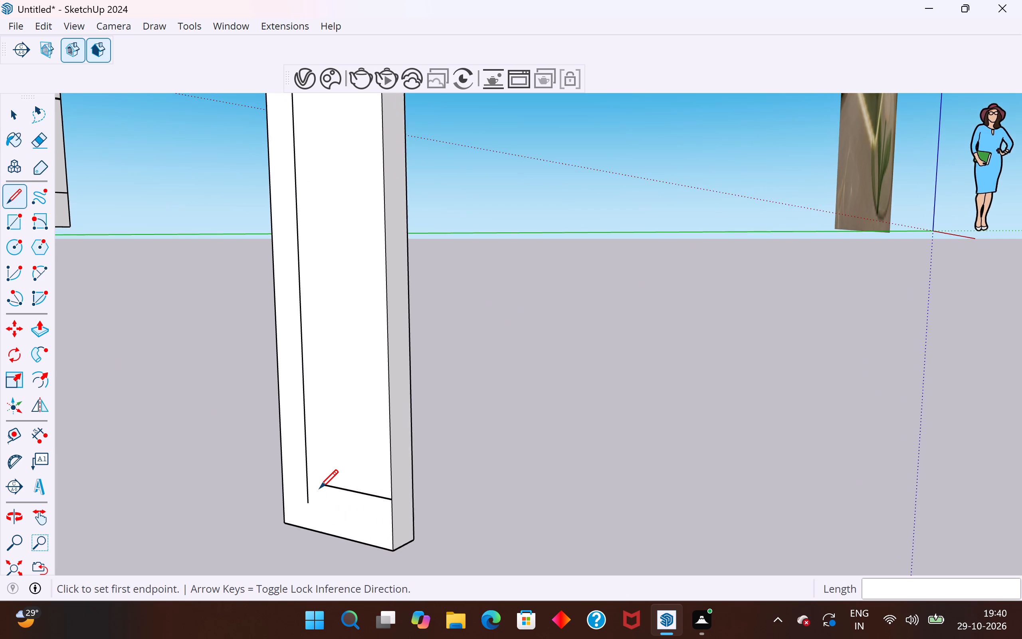
scroll(319, 488, up, 10)
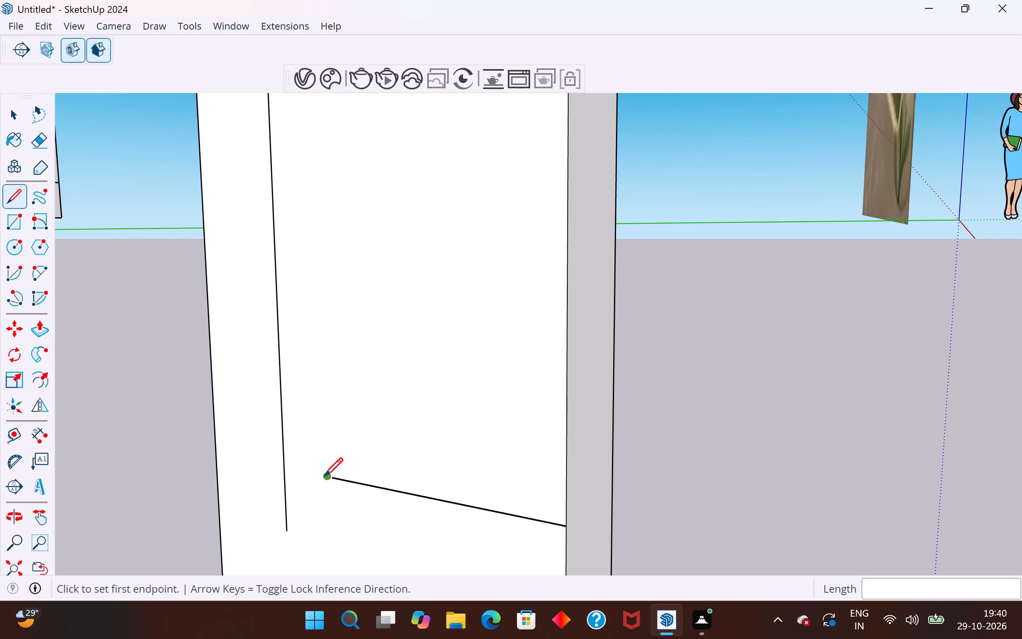
click(324, 476)
click(272, 459)
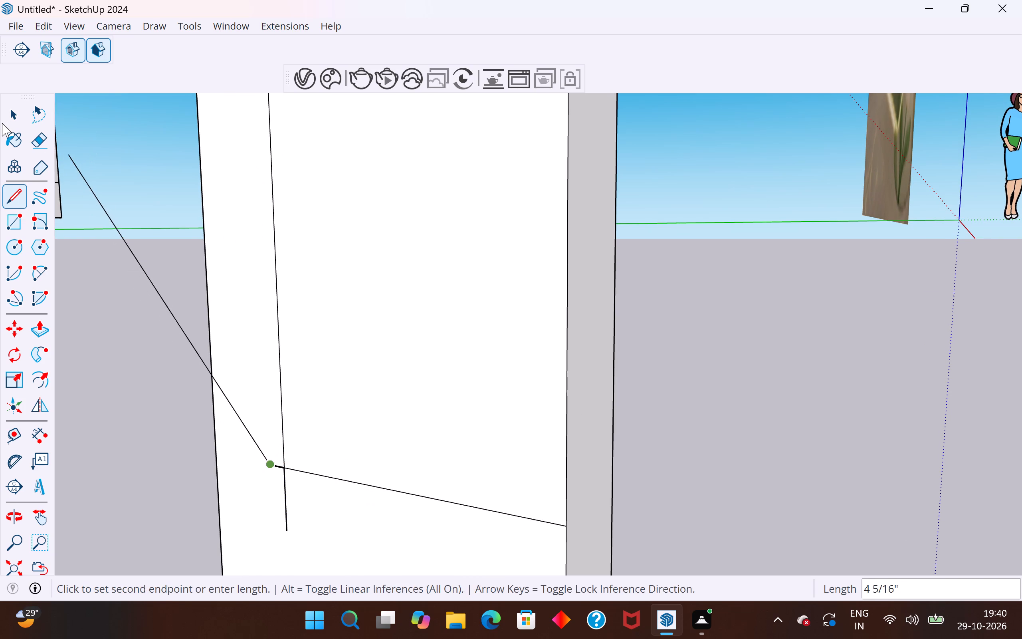
click(18, 115)
click(41, 141)
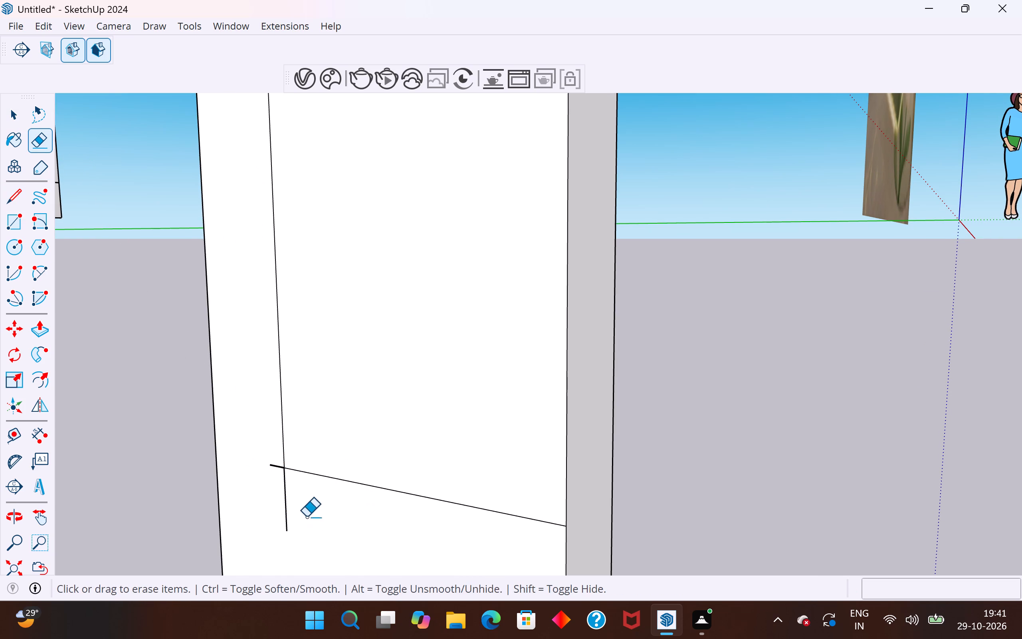
drag(306, 517, 267, 454)
scroll(322, 498, down, 20)
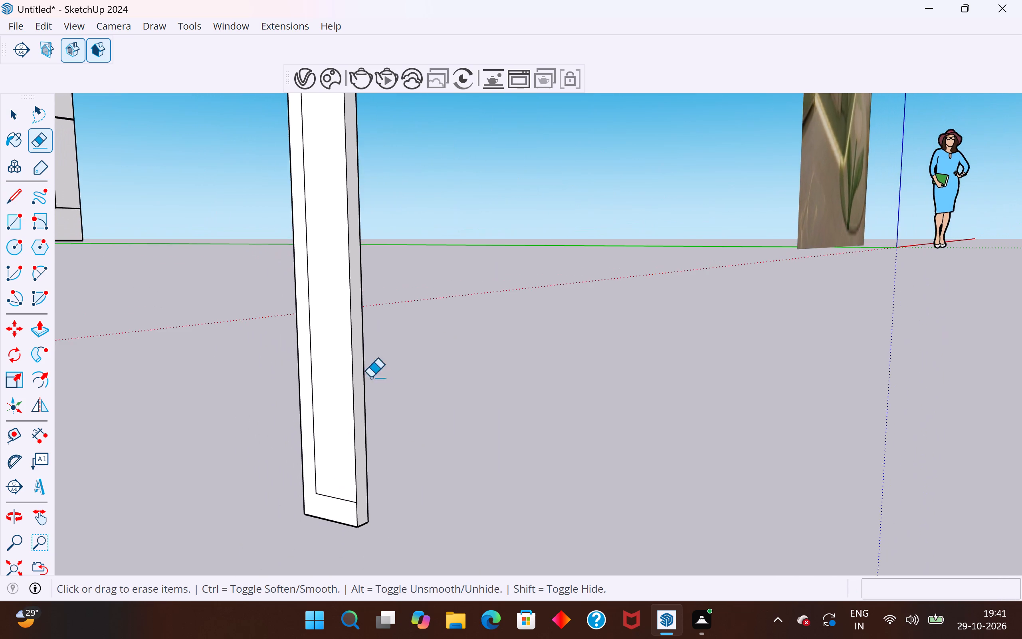
scroll(386, 349, down, 11)
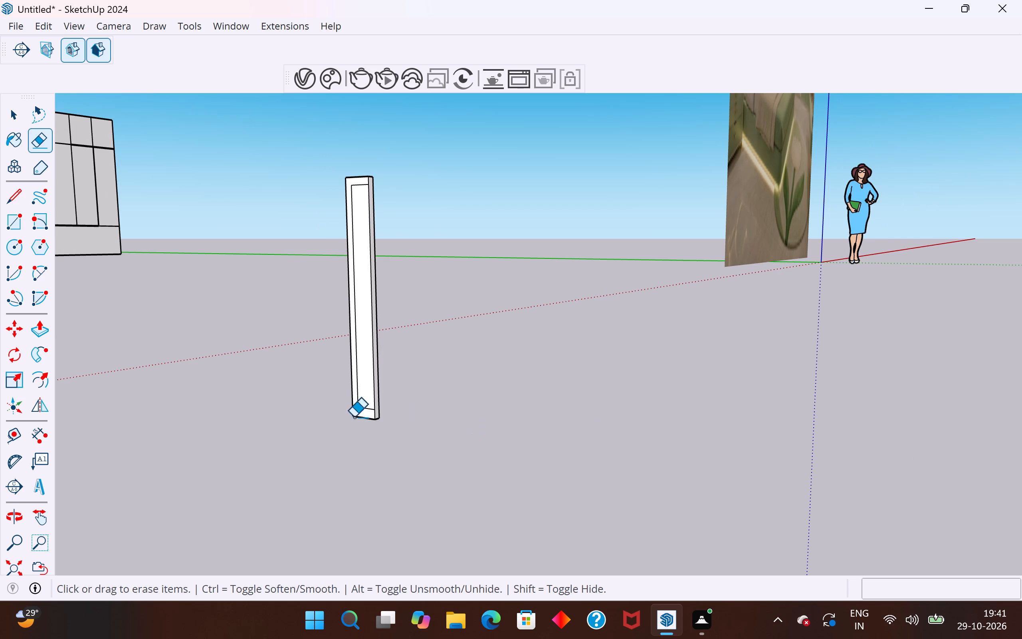
Push the inner rectangle 1 1/8" through the block's thickness to cut out the C-shaped handle.
click(14, 115)
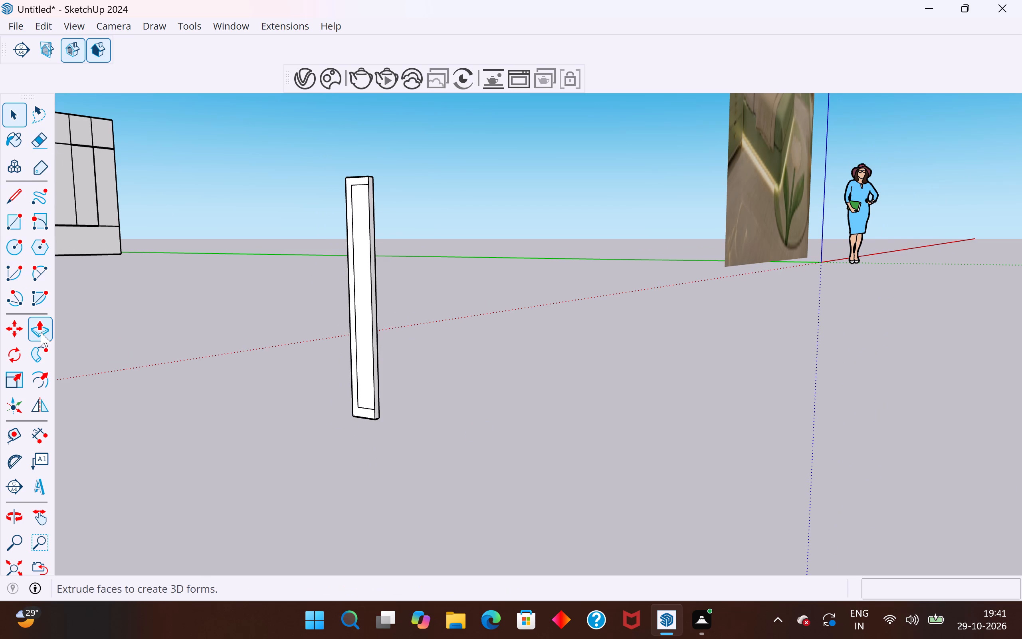
click(41, 332)
click(370, 368)
click(519, 351)
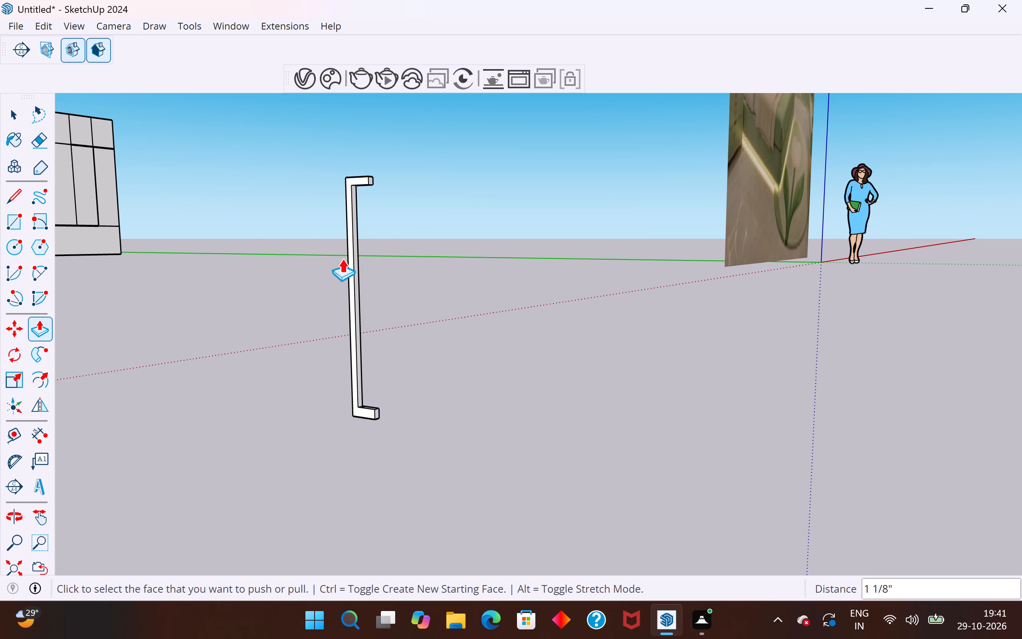
click(10, 116)
middle_drag(191, 344, 311, 341)
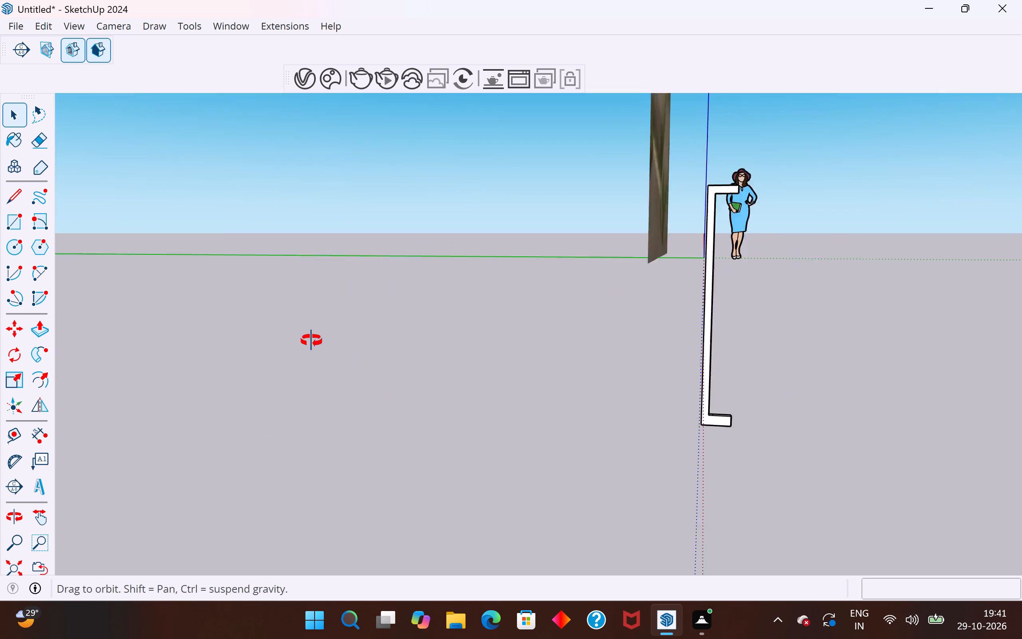
Draw a two-point arc with a bulge of about 5/16" across the upper outer corner of the C-shaped handle's side face.
middle_drag(311, 341, 236, 346)
scroll(463, 173, up, 3)
scroll(453, 282, down, 3)
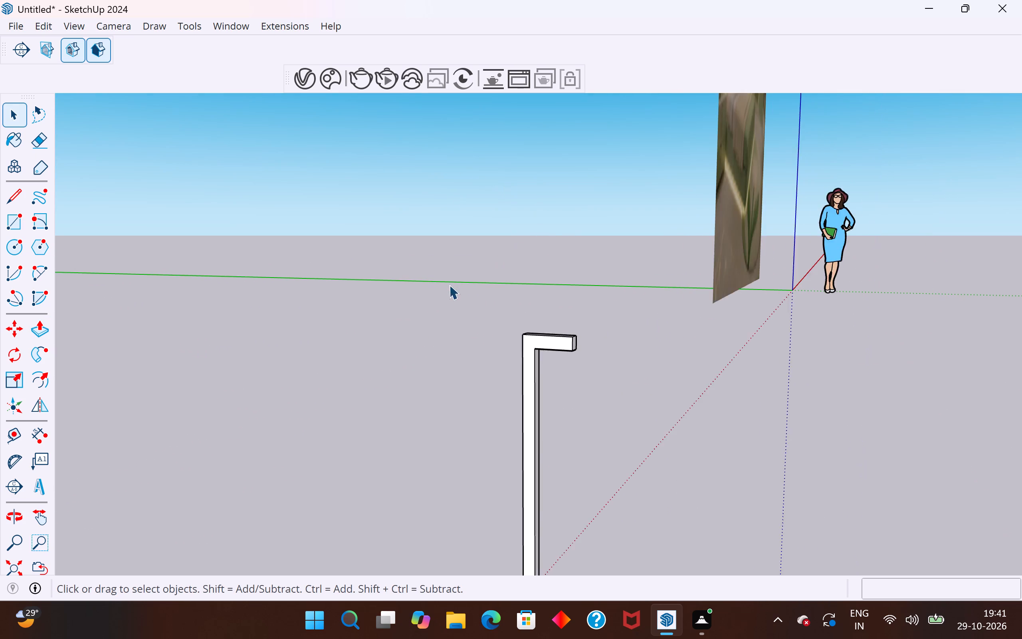
middle_drag(537, 330, 588, 381)
scroll(605, 407, up, 12)
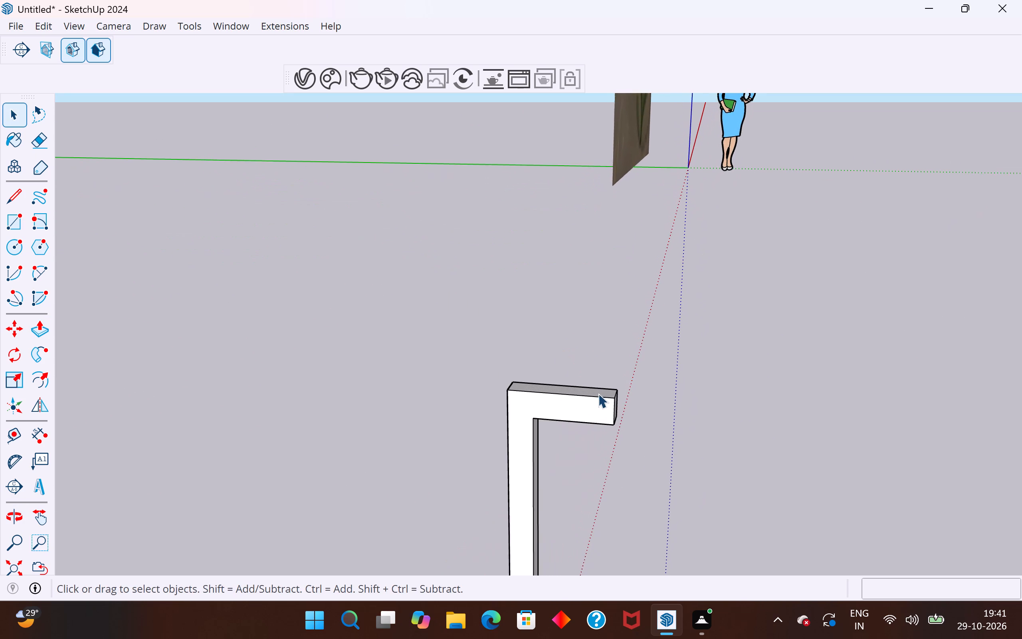
scroll(598, 393, up, 1)
click(34, 272)
scroll(566, 453, up, 3)
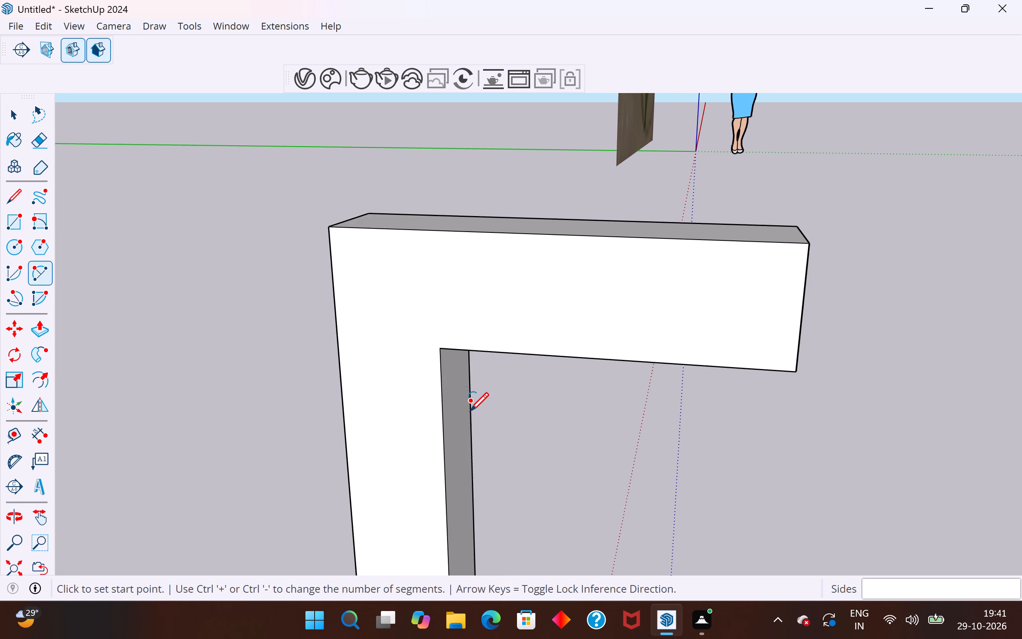
click(338, 326)
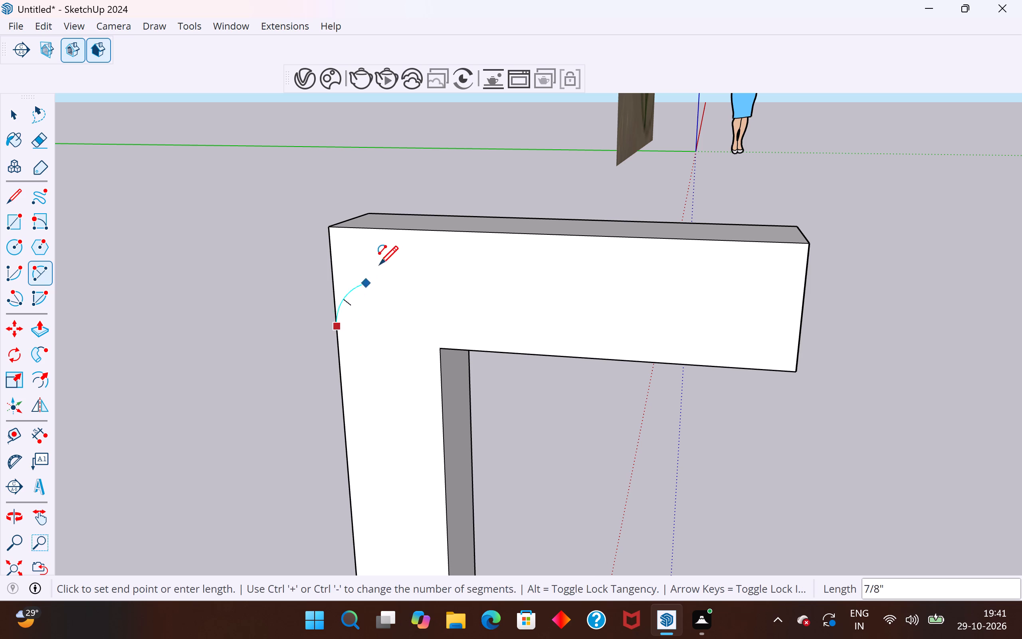
click(417, 228)
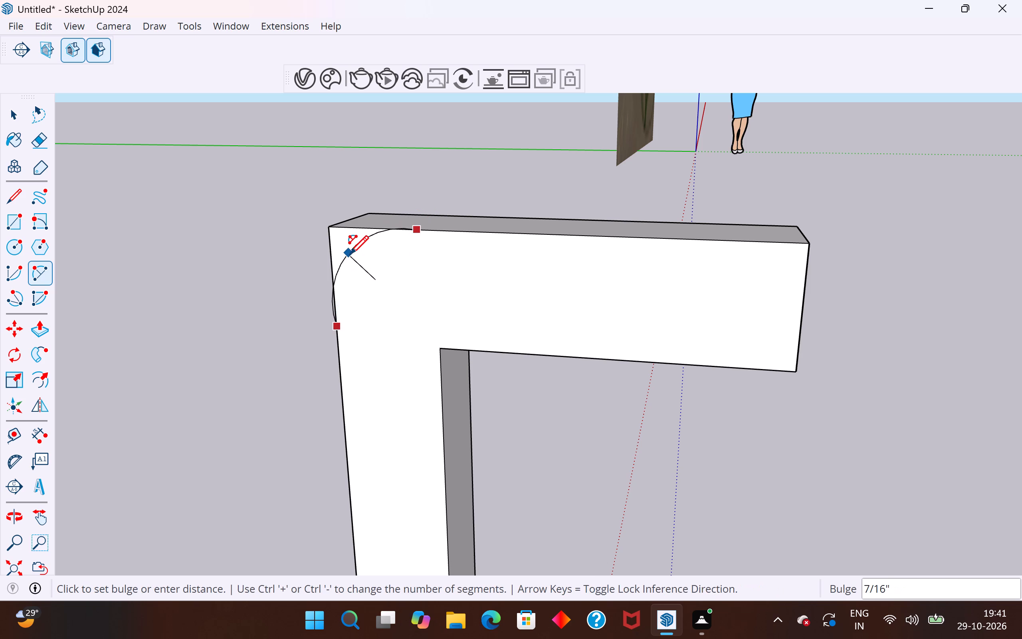
click(363, 256)
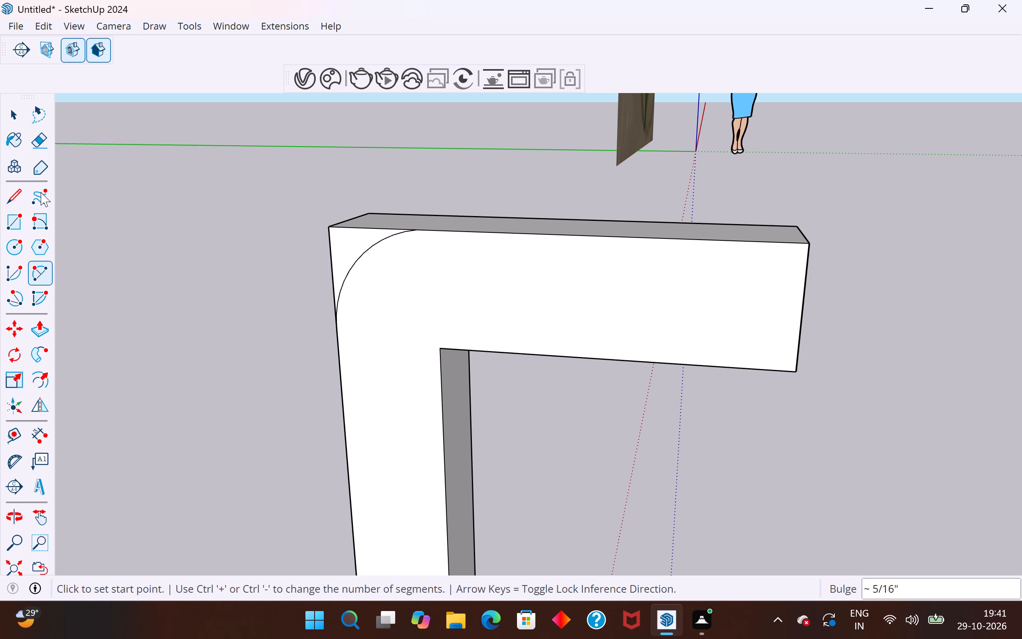
click(16, 121)
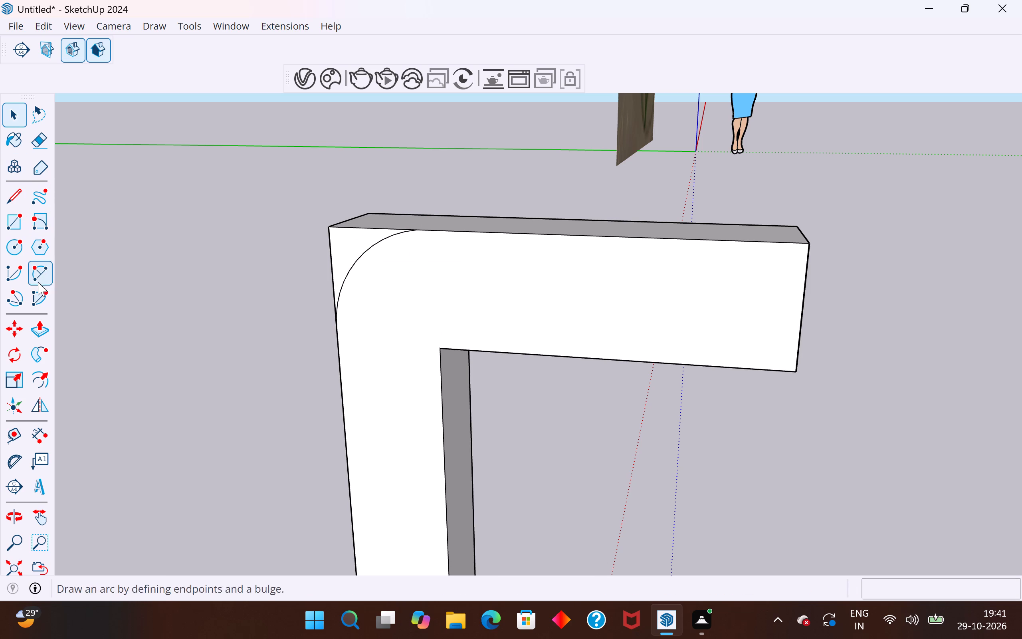
Push the corner piece outside the arc 1 1/8" through the handle to round its upper outer corner.
click(47, 328)
click(352, 245)
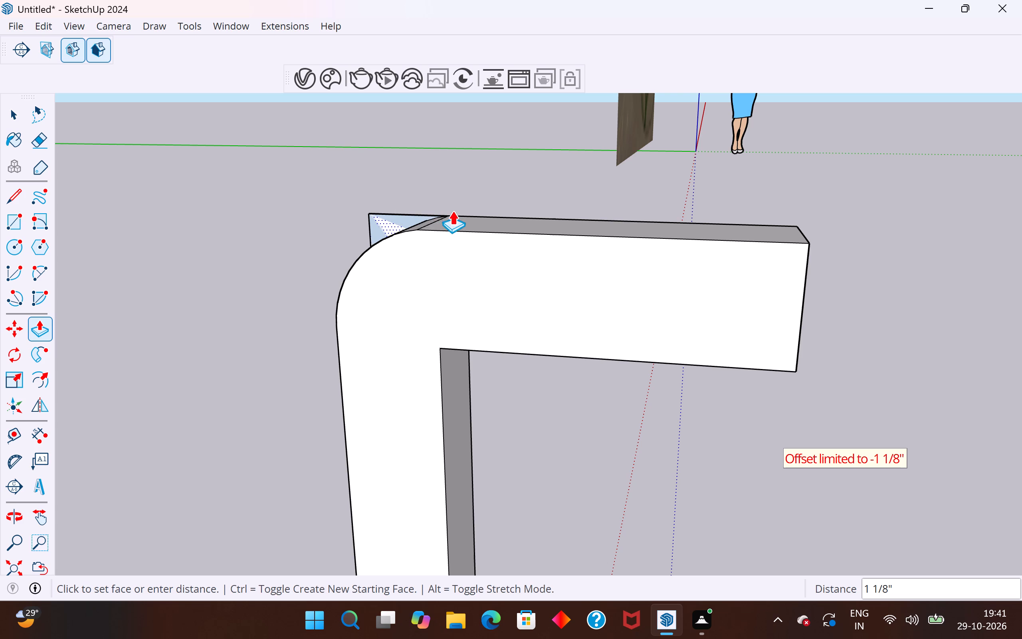
click(462, 208)
Draw a matching small arc across the lower outer corner of the handle's side face.
scroll(622, 202, down, 9)
scroll(631, 413, up, 3)
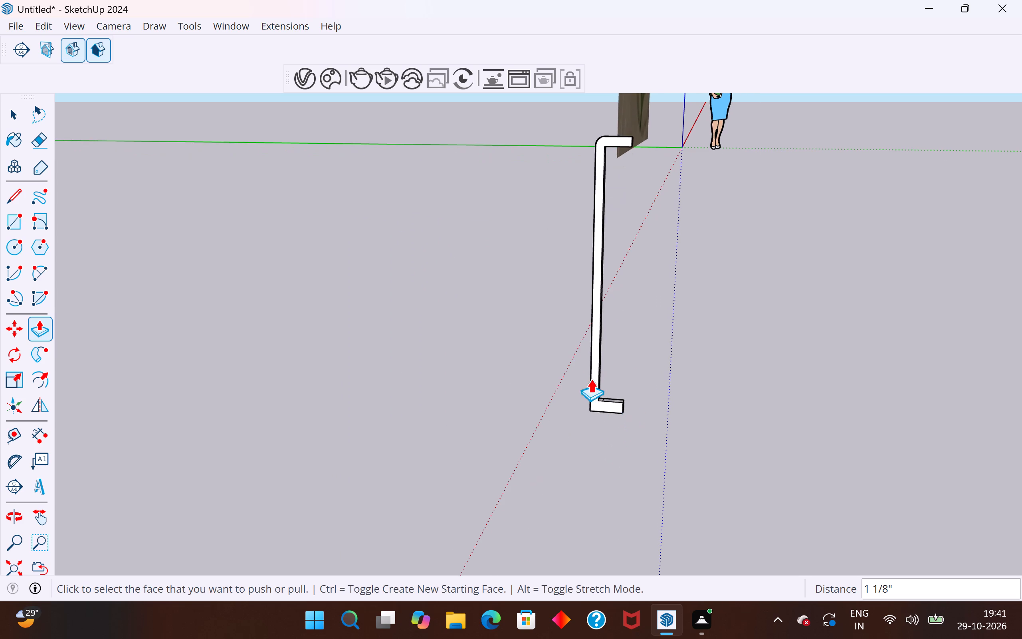
click(38, 274)
scroll(589, 421, up, 10)
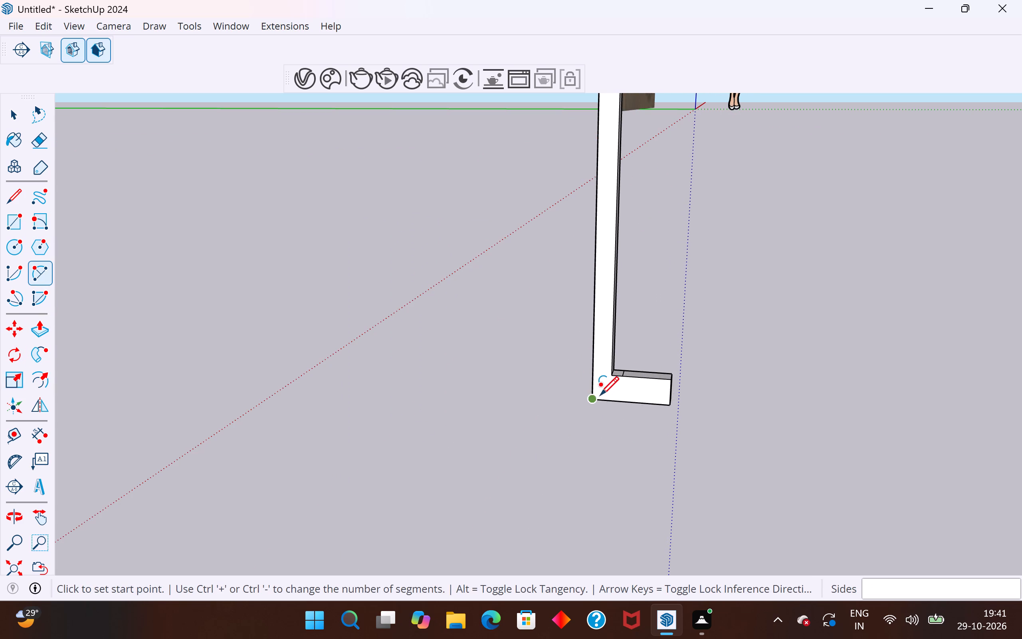
click(605, 401)
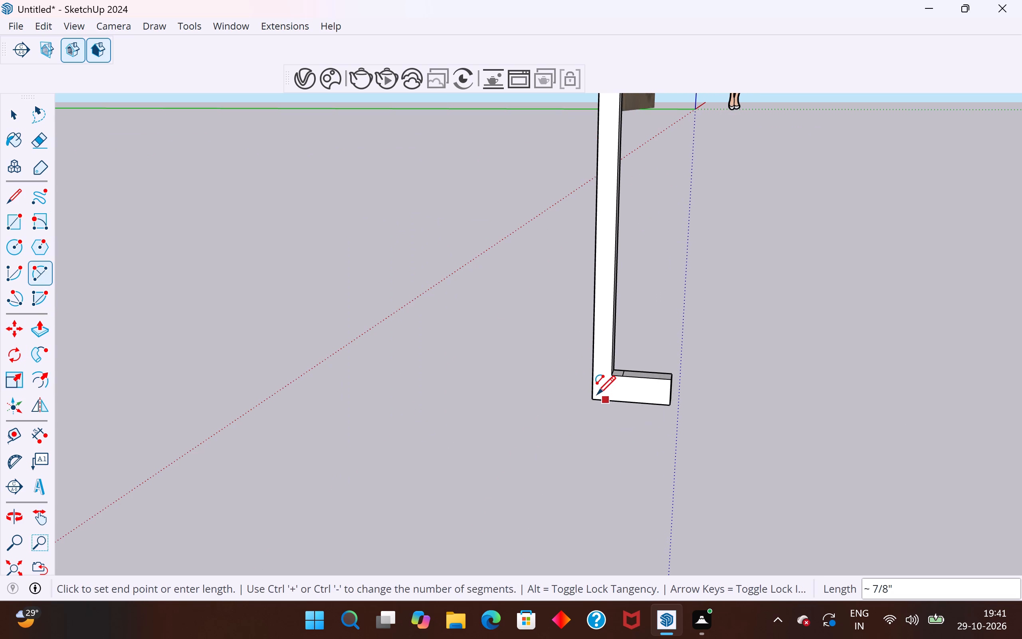
double_click(594, 389)
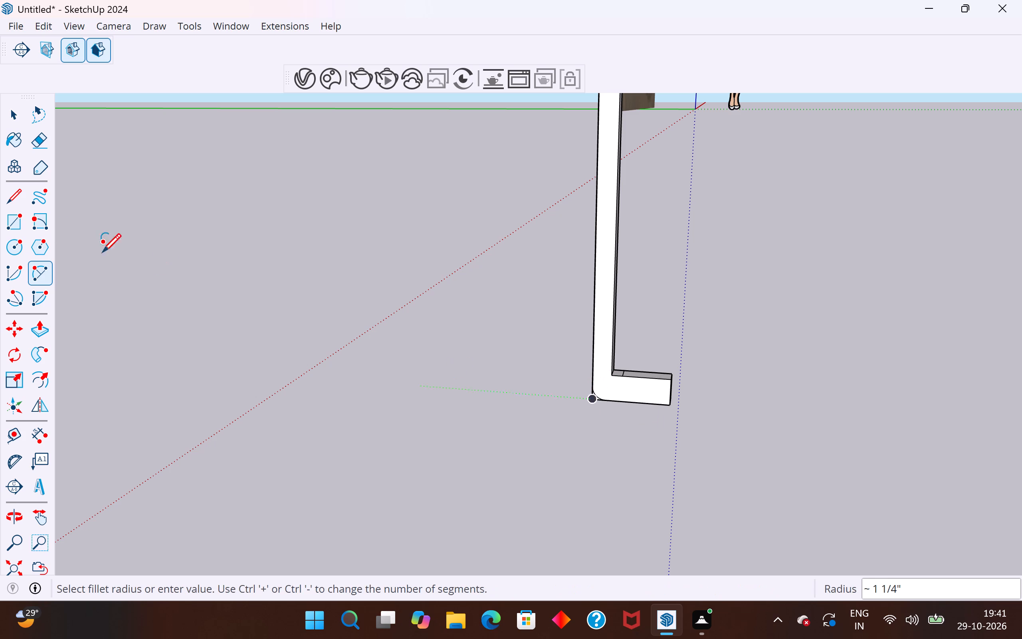
click(21, 107)
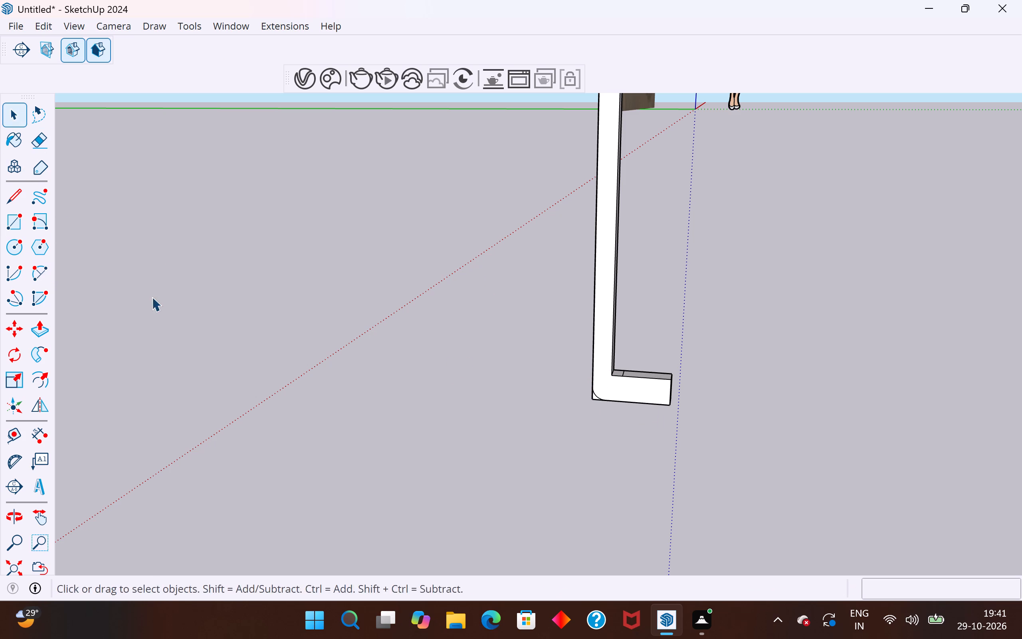
Push the lower corner piece outside the arc 1 1/8" through the handle to round that corner too.
click(46, 327)
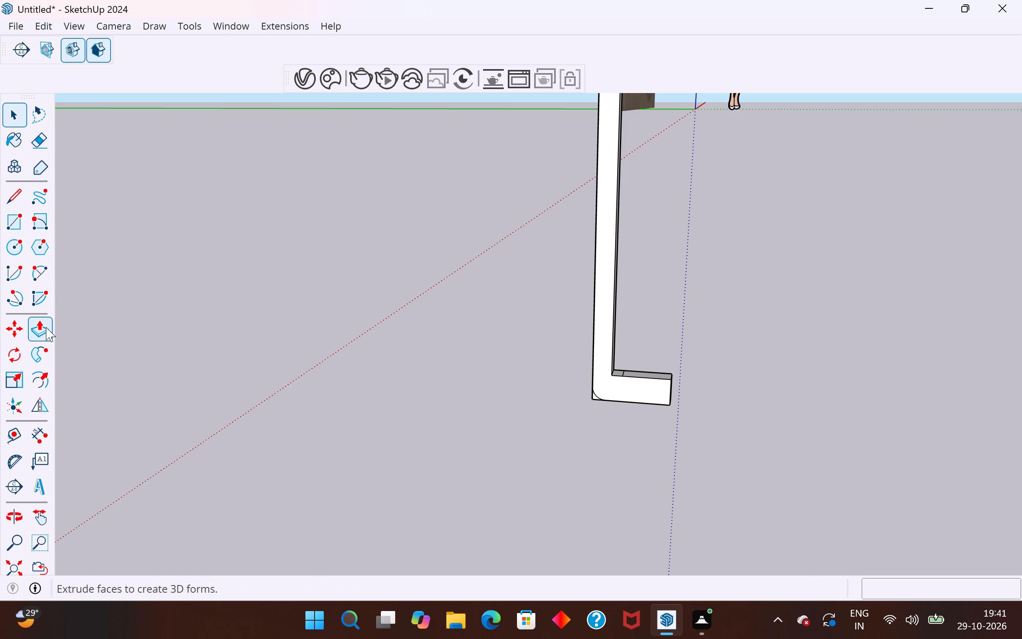
scroll(592, 431, up, 7)
scroll(624, 392, down, 5)
scroll(607, 380, up, 3)
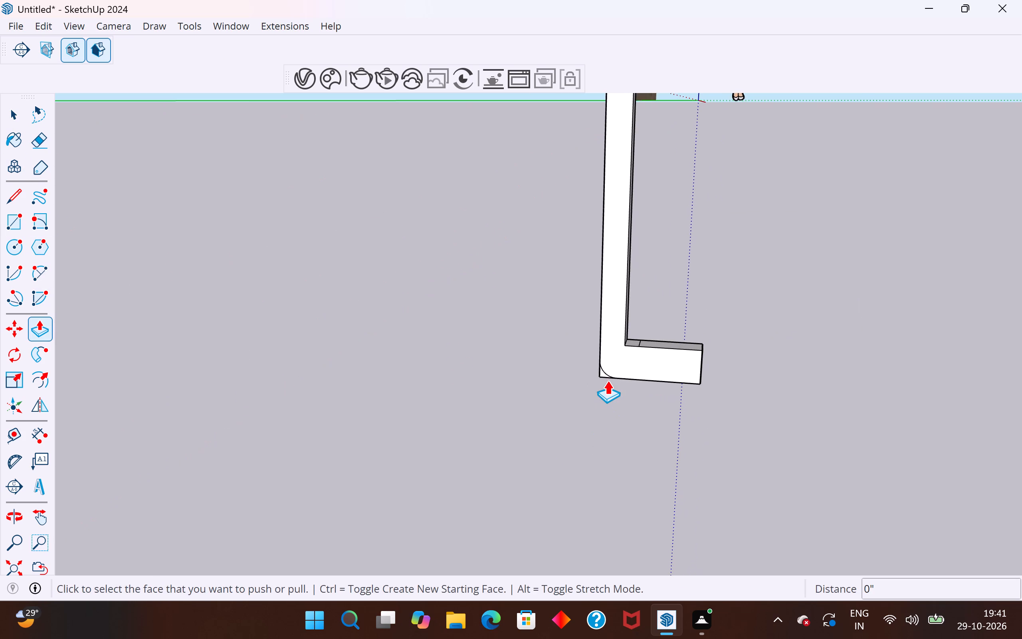
click(602, 371)
click(602, 290)
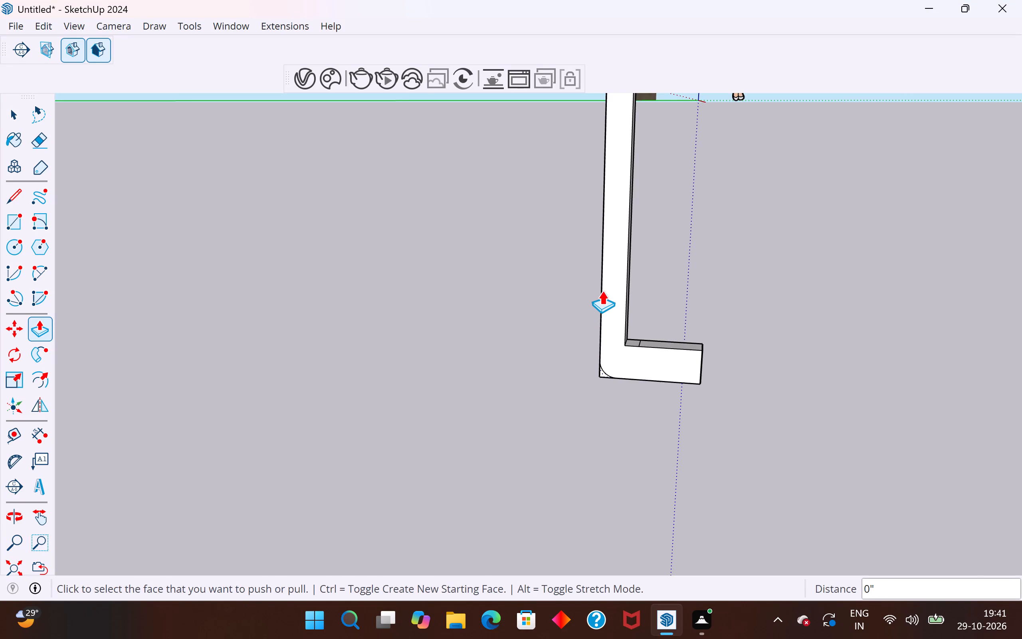
scroll(591, 373, up, 4)
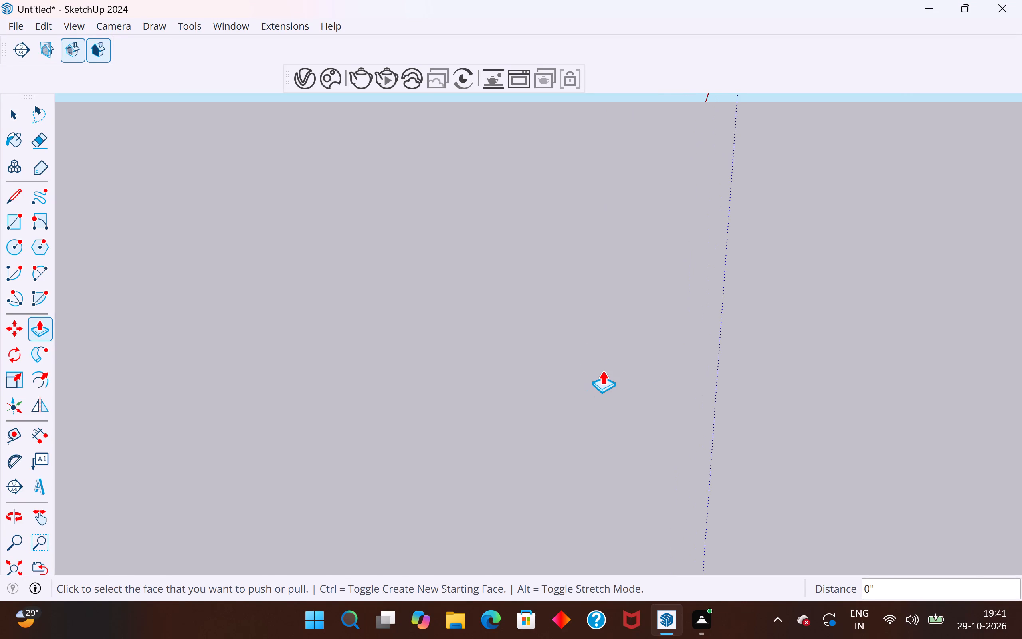
scroll(602, 370, down, 4)
click(638, 363)
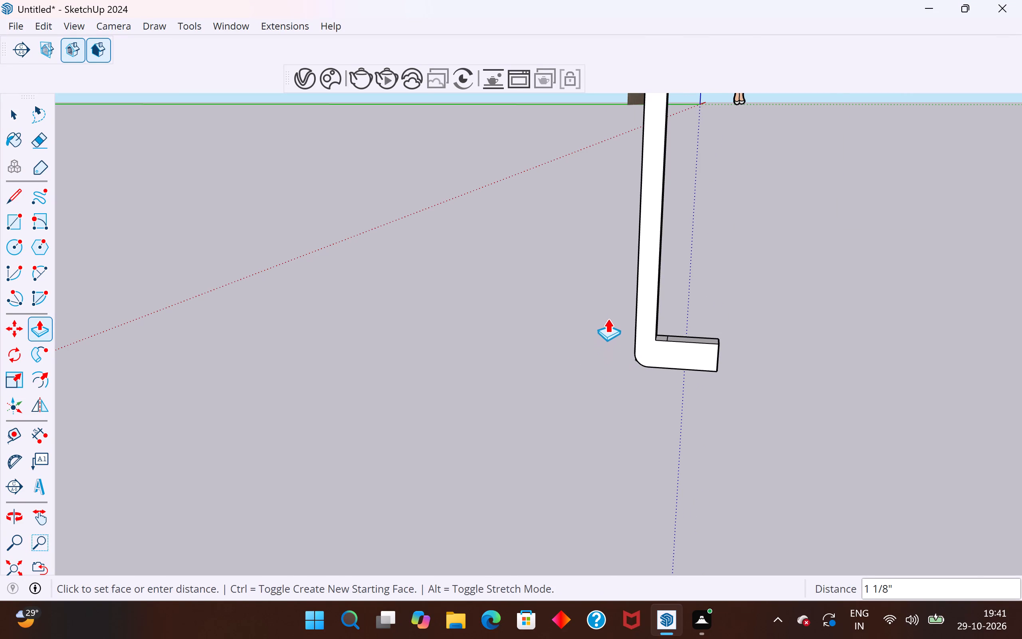
click(617, 286)
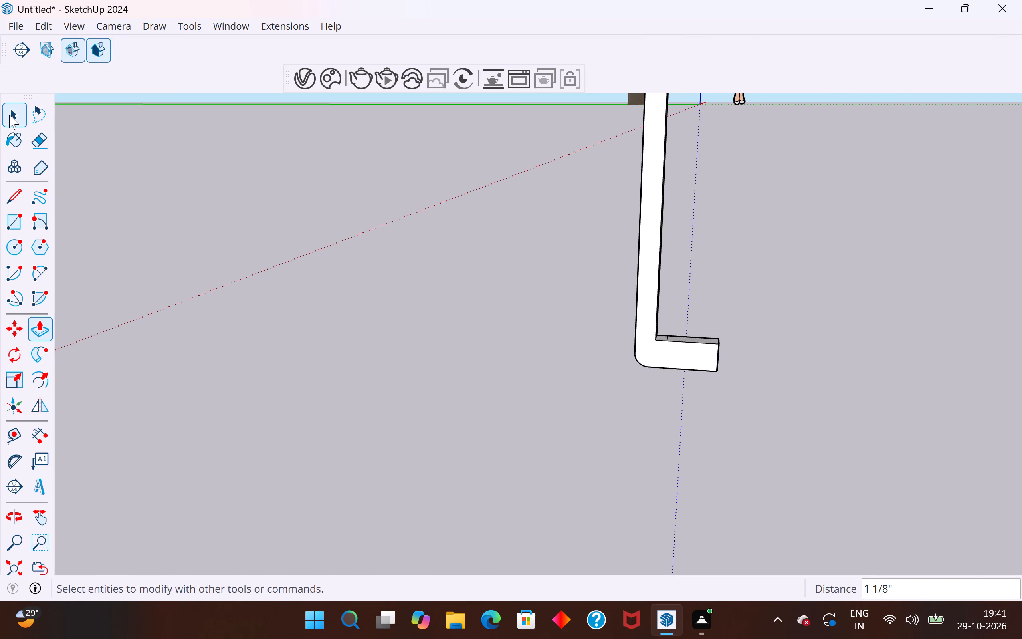
click(9, 115)
click(339, 297)
Select the whole rounded handle and make it a group.
scroll(447, 287, down, 6)
middle_drag(511, 315, 610, 389)
scroll(581, 396, down, 4)
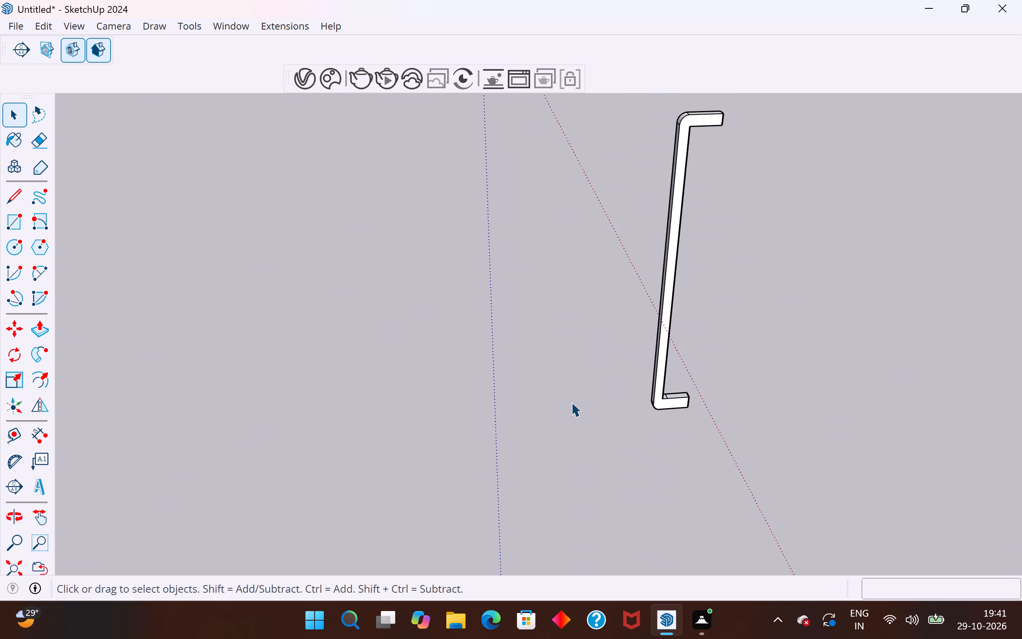
scroll(571, 402, down, 5)
drag(691, 191, 584, 445)
right_click(633, 391)
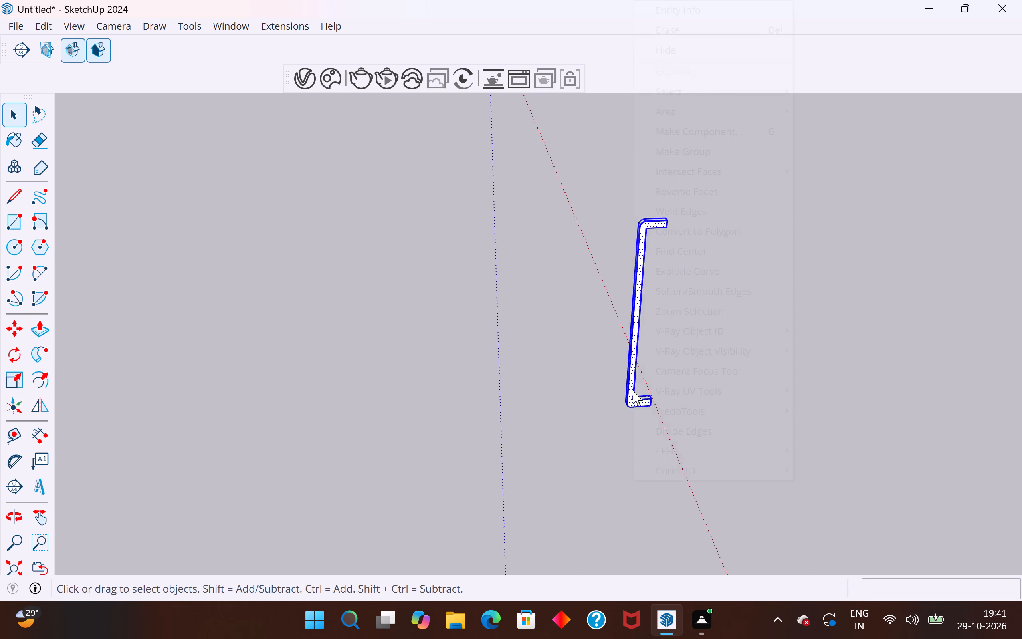
click(697, 153)
Move the handle group about 52' 4 1/8" onto the wardrobe front, within the first tall panel beside its vertical groove.
scroll(555, 406, down, 5)
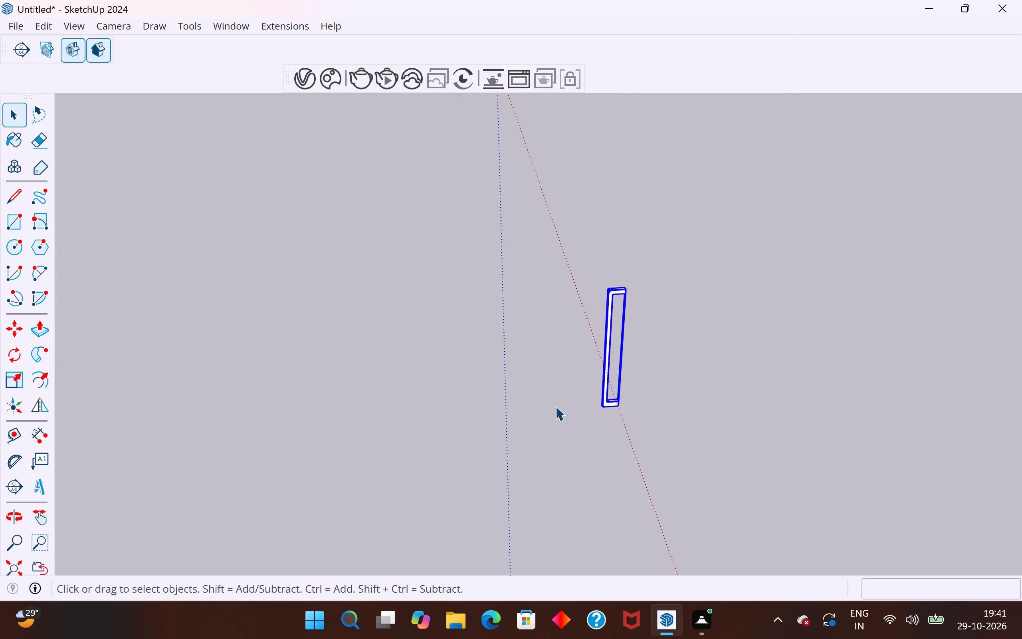
middle_drag(584, 430, 674, 456)
scroll(639, 453, up, 1)
key(m)
click(670, 395)
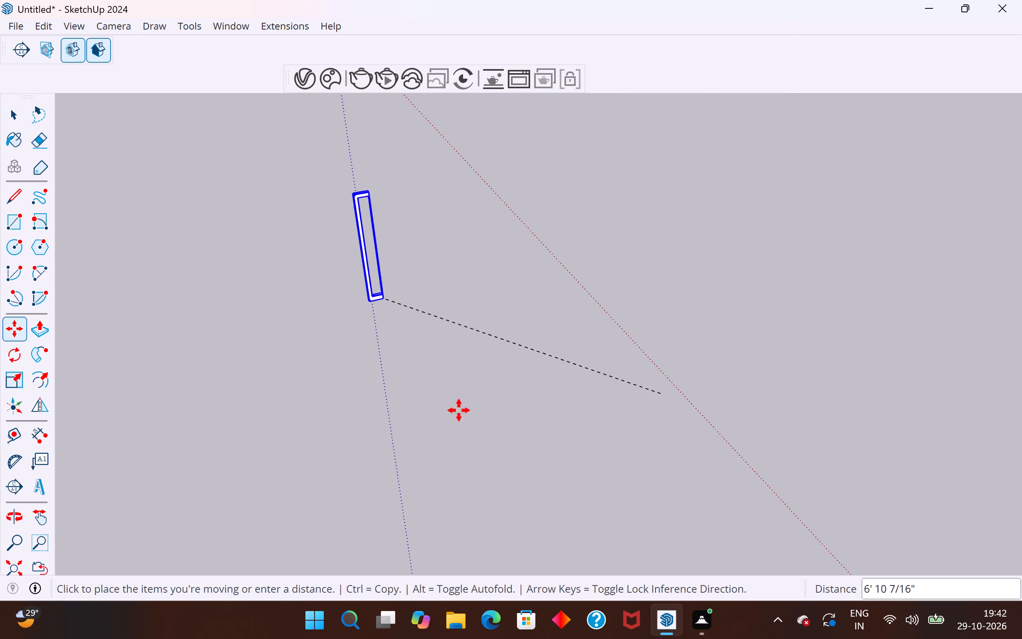
scroll(503, 421, down, 18)
scroll(677, 381, down, 7)
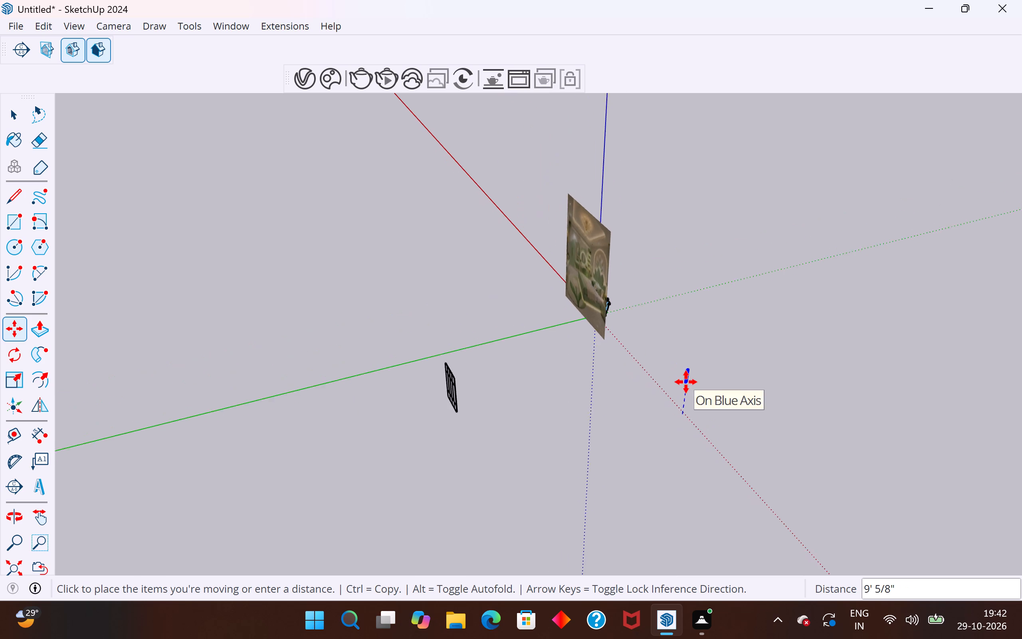
scroll(686, 382, down, 2)
scroll(513, 401, up, 20)
scroll(513, 401, up, 2)
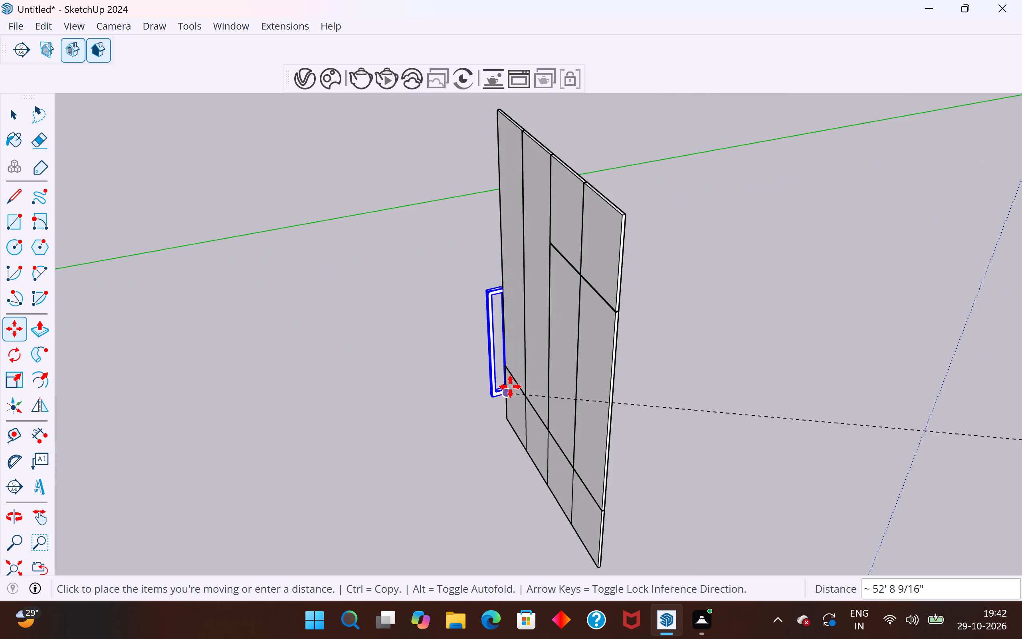
scroll(511, 388, up, 5)
middle_drag(516, 391, 786, 329)
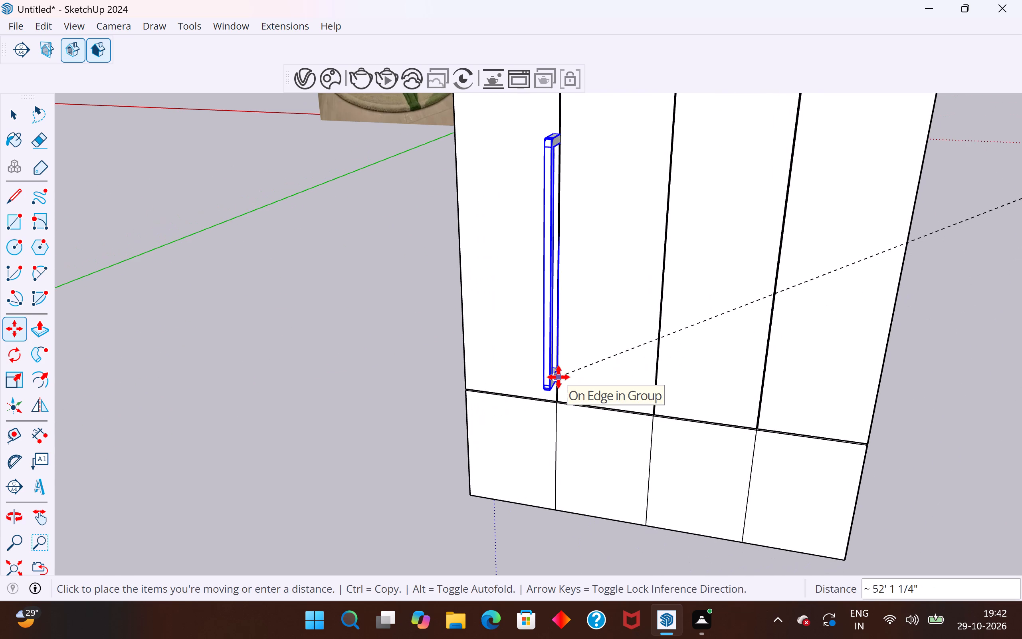
scroll(559, 377, down, 4)
middle_drag(561, 377, 738, 320)
scroll(738, 320, down, 9)
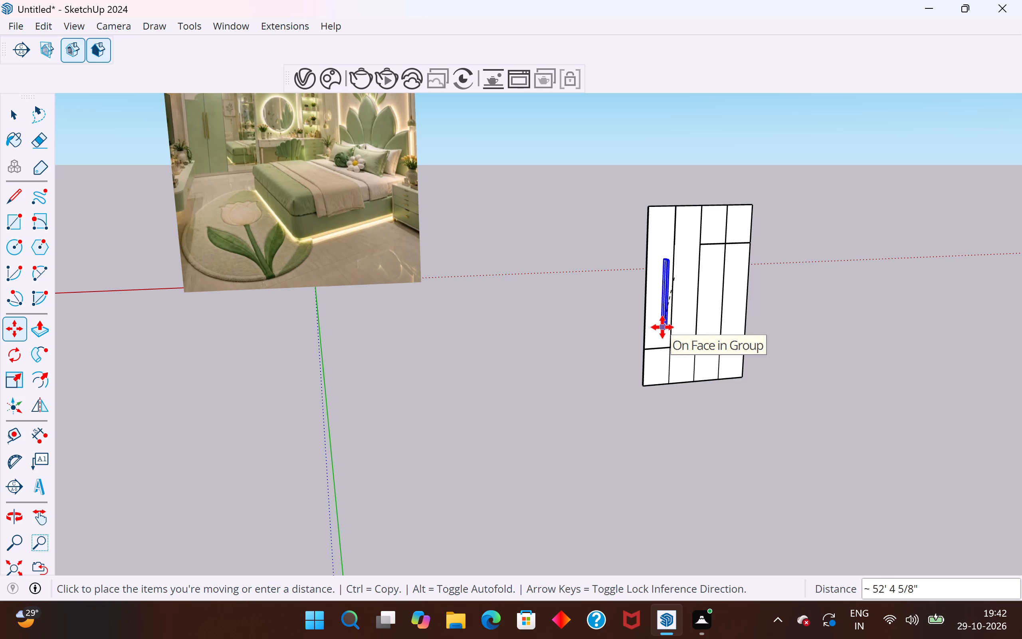
scroll(662, 327, up, 4)
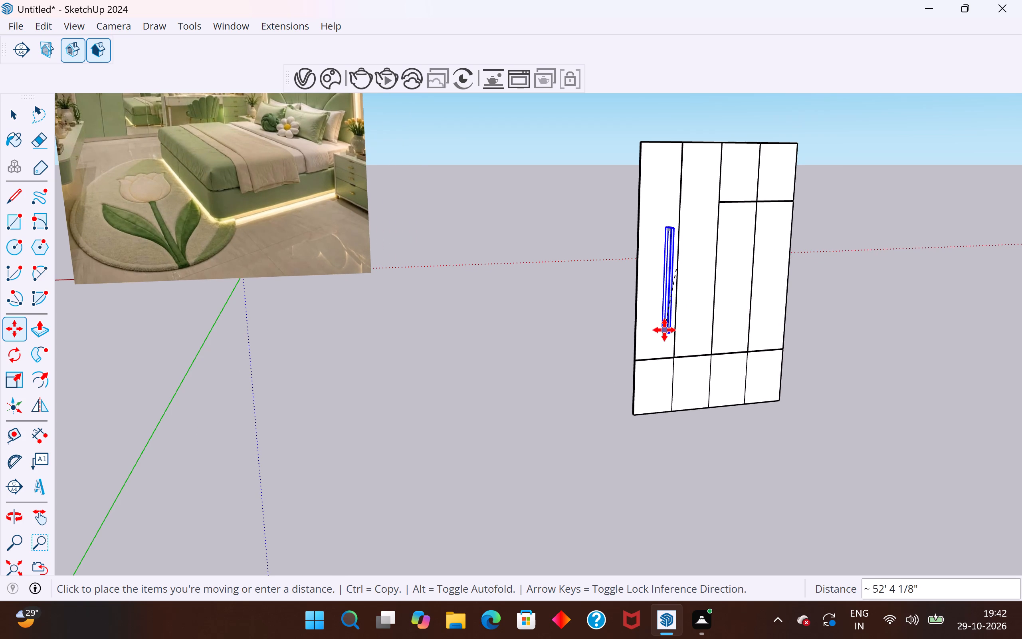
click(664, 330)
click(3, 110)
click(627, 467)
Scale the handle group to about 0.74 along the green axis so it projects less from the wardrobe front.
middle_drag(489, 417, 632, 413)
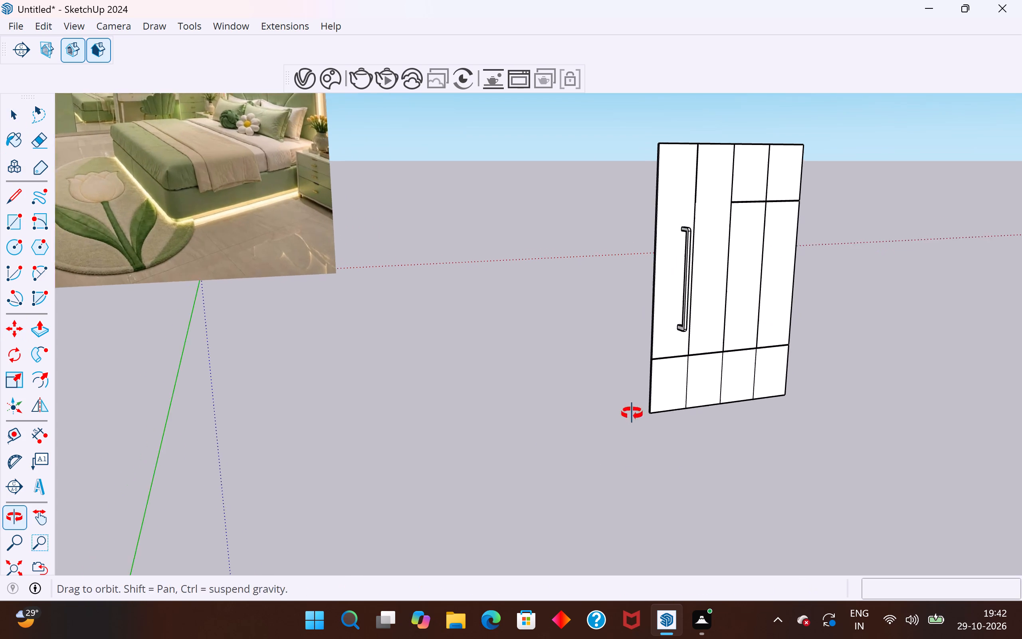
middle_drag(632, 413, 665, 422)
scroll(777, 242, up, 3)
scroll(721, 292, up, 1)
middle_drag(728, 291, 743, 300)
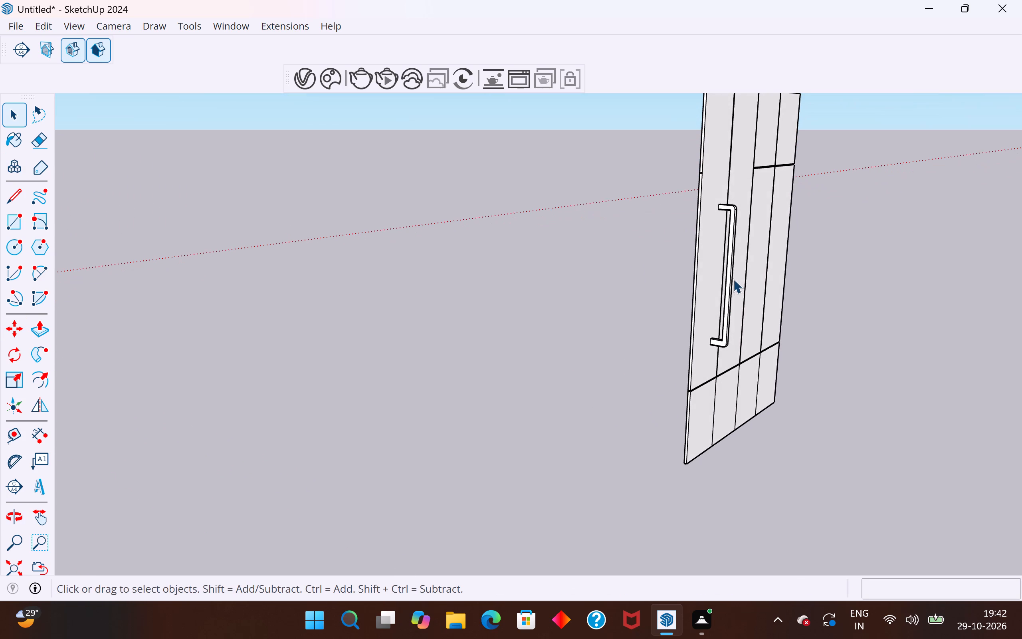
click(730, 275)
middle_drag(687, 352, 848, 307)
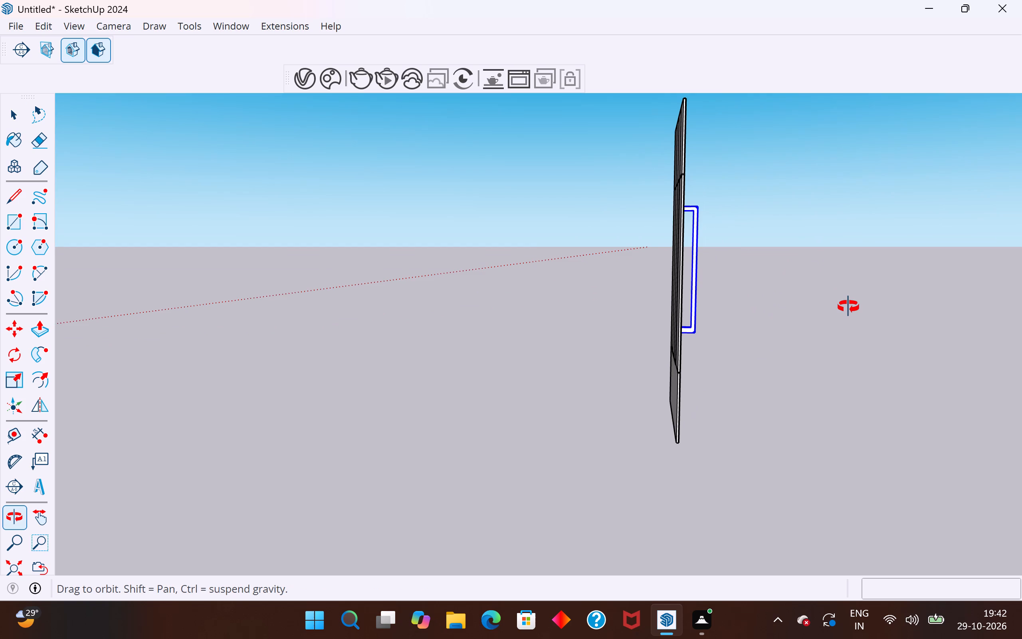
middle_drag(848, 307, 839, 304)
key(s)
scroll(695, 298, up, 7)
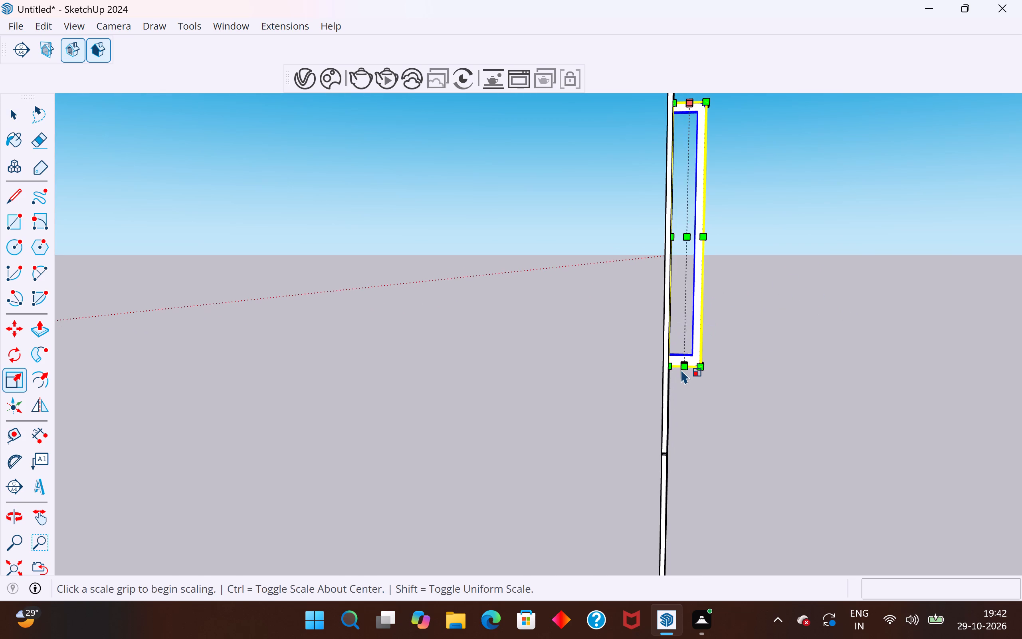
middle_drag(699, 375, 428, 416)
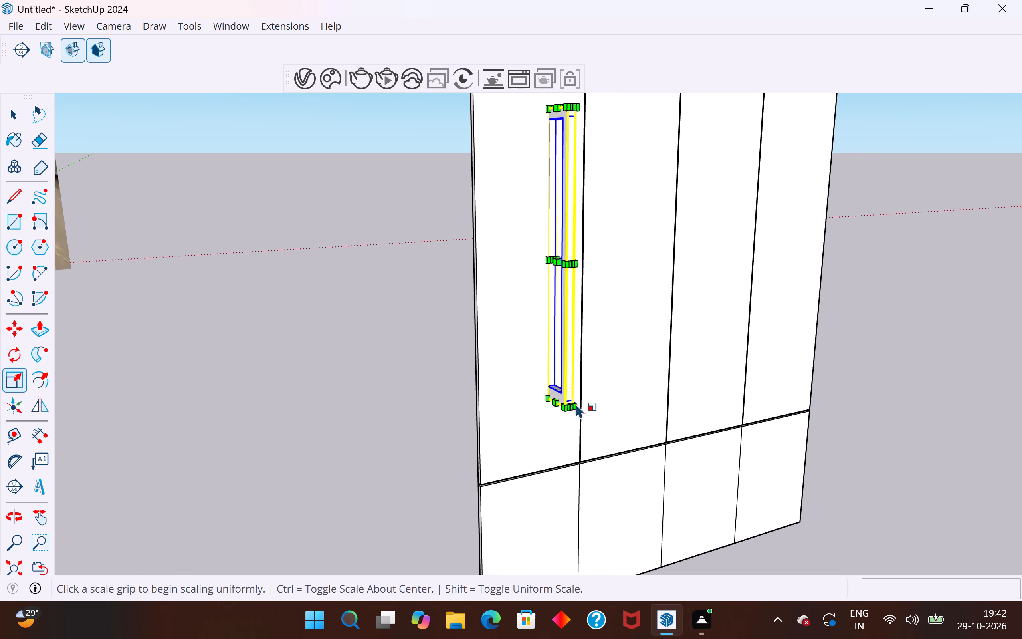
click(571, 408)
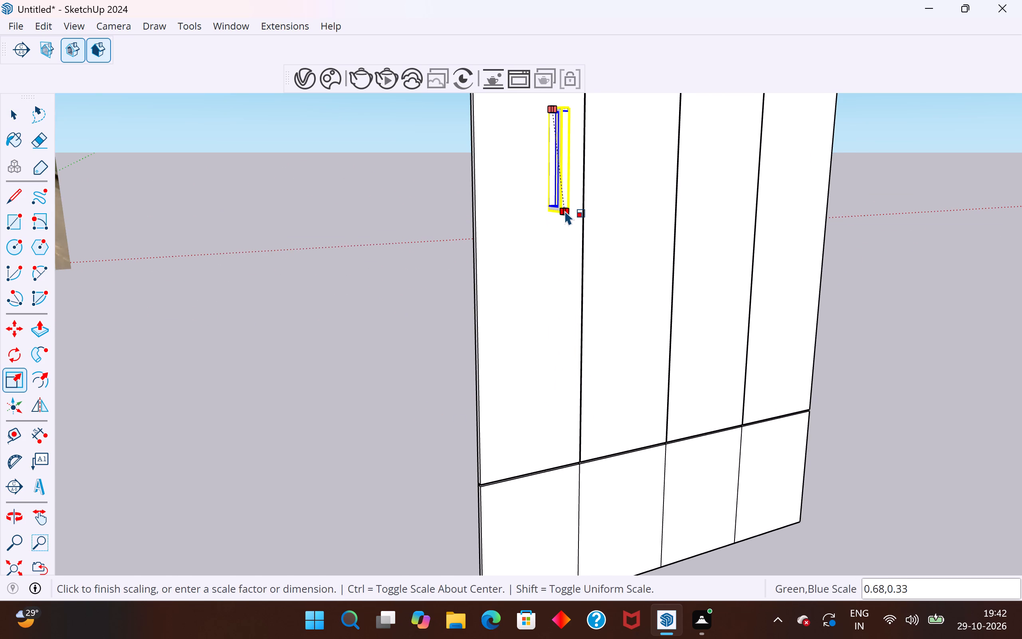
middle_drag(565, 210, 686, 264)
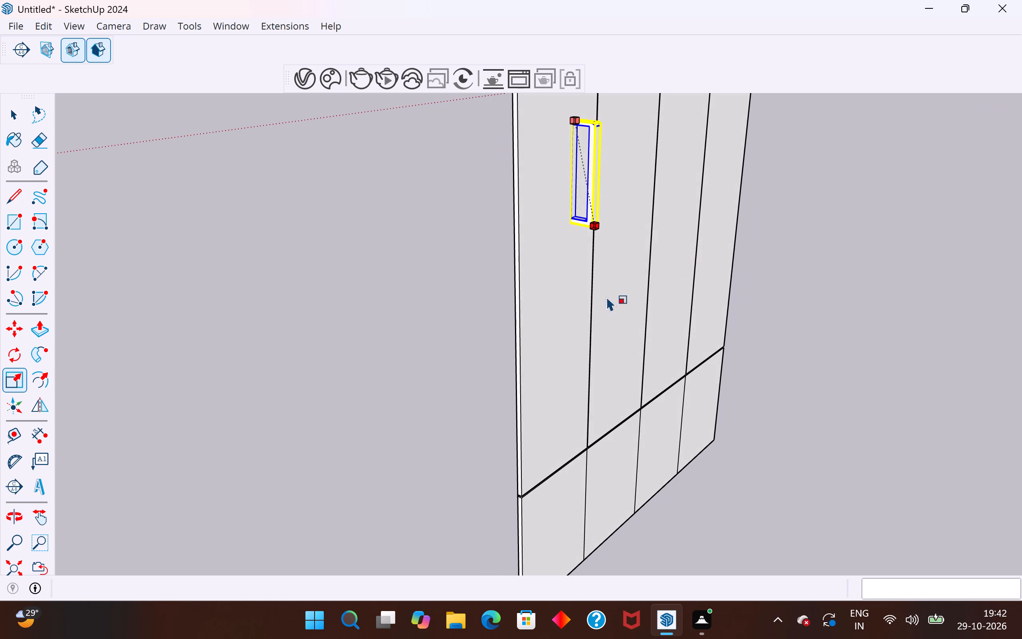
key(Escape)
scroll(605, 336, up, 2)
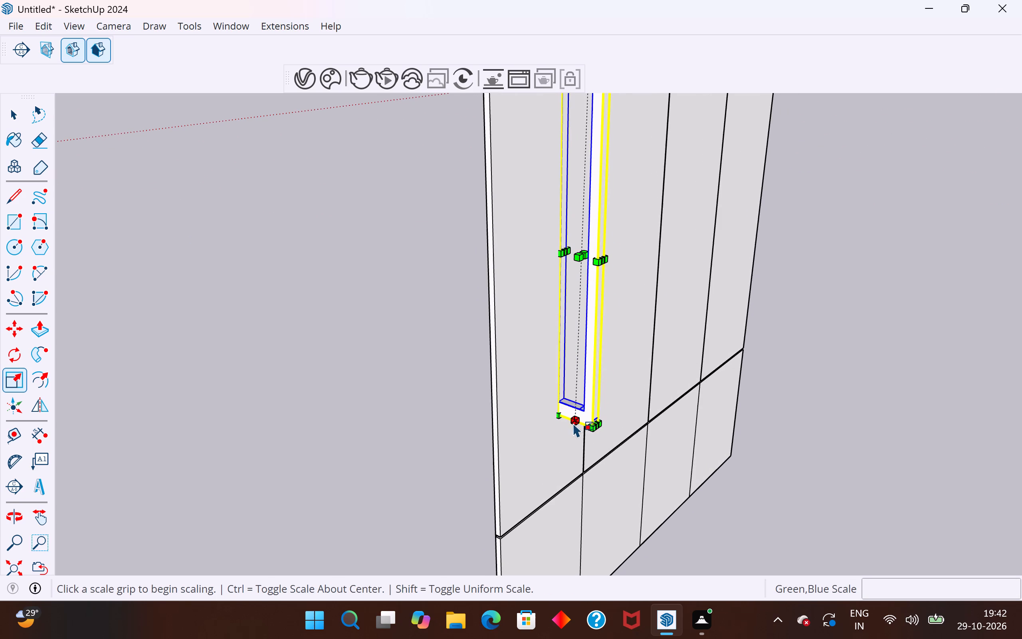
scroll(574, 423, up, 4)
middle_drag(574, 423, 119, 425)
scroll(251, 375, up, 3)
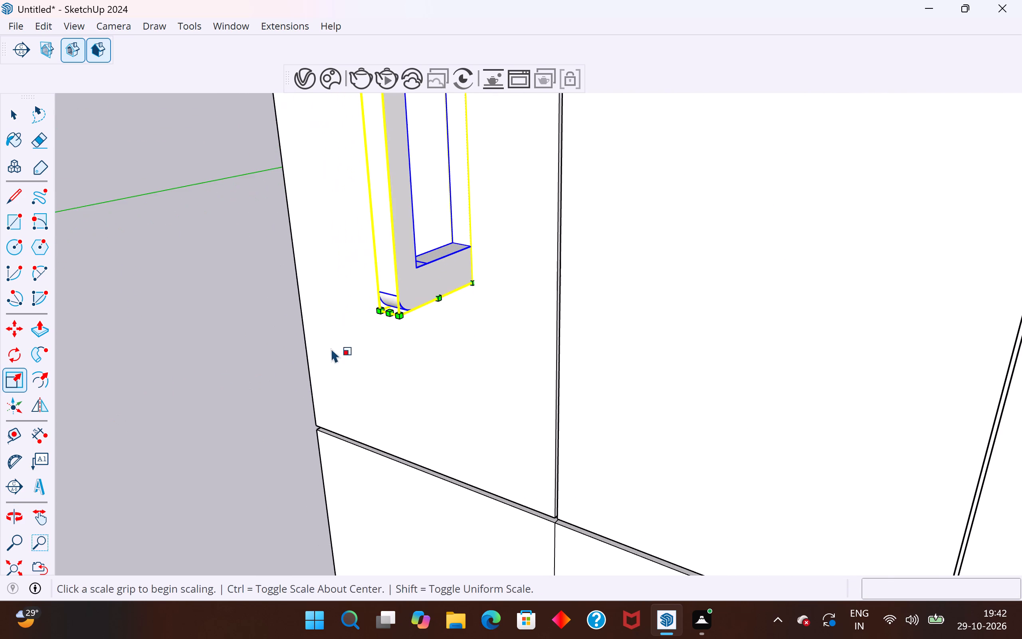
middle_drag(337, 347, 407, 335)
middle_drag(432, 287, 460, 148)
scroll(640, 516, down, 3)
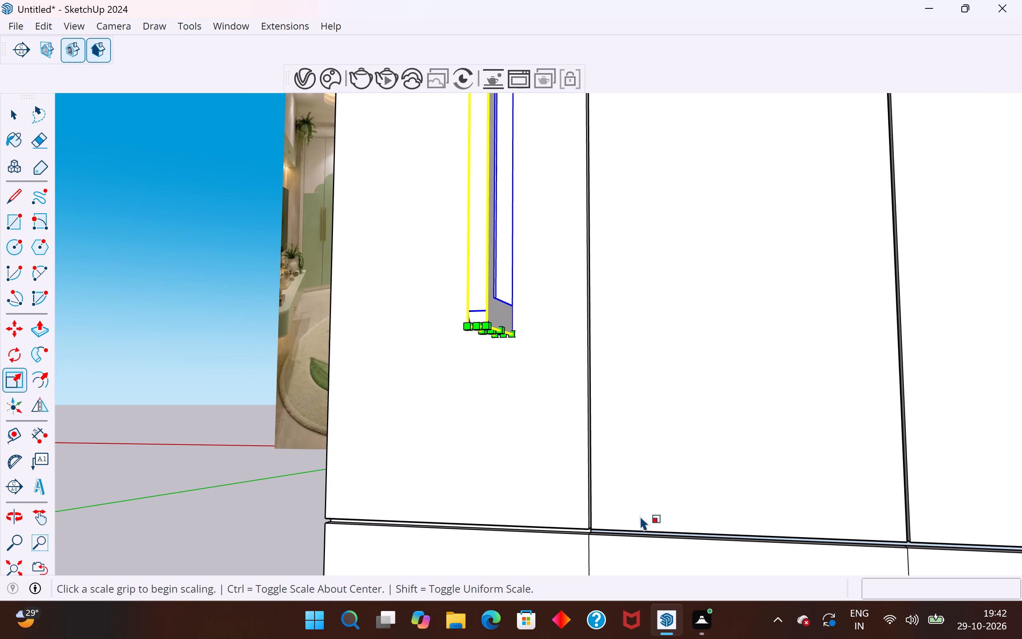
scroll(0, 557, down, 5)
scroll(465, 321, down, 4)
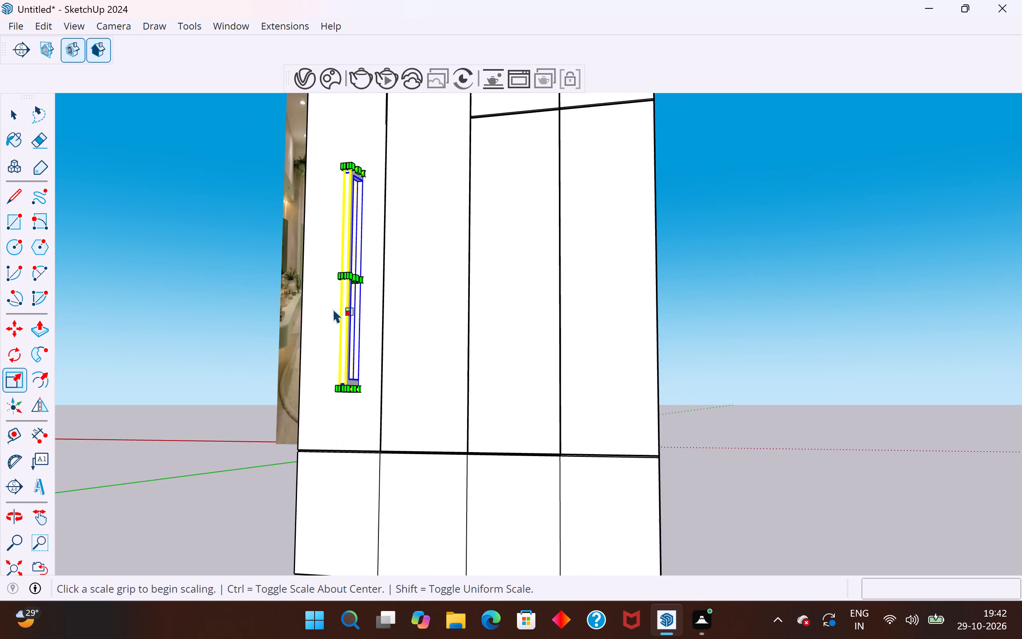
middle_drag(397, 343, 911, 389)
scroll(717, 210, down, 2)
middle_drag(701, 292, 683, 378)
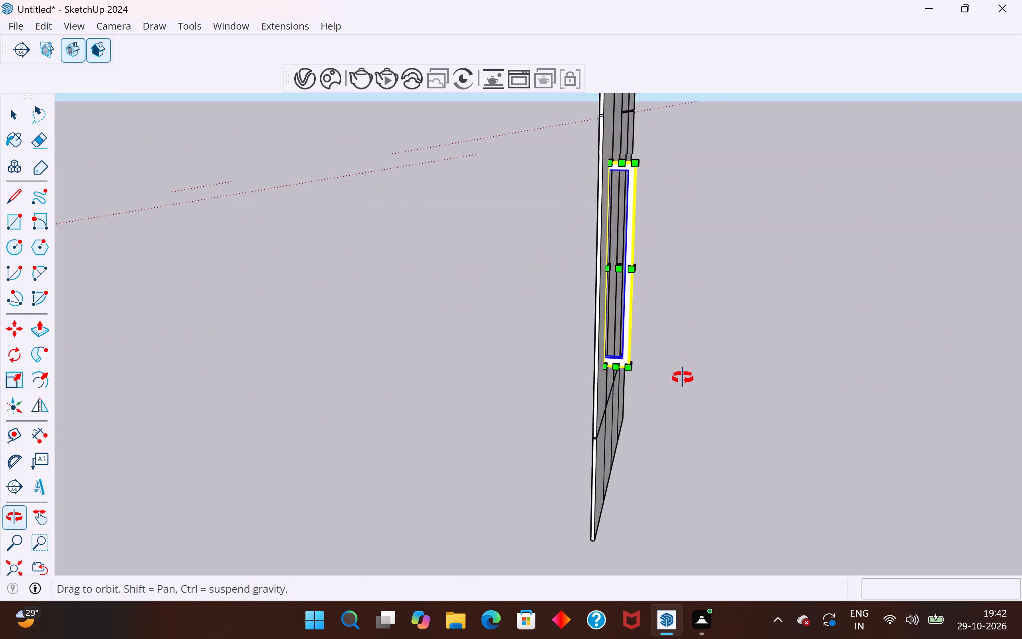
middle_drag(683, 378, 654, 425)
scroll(615, 295, up, 3)
middle_drag(645, 355, 626, 394)
scroll(635, 316, up, 4)
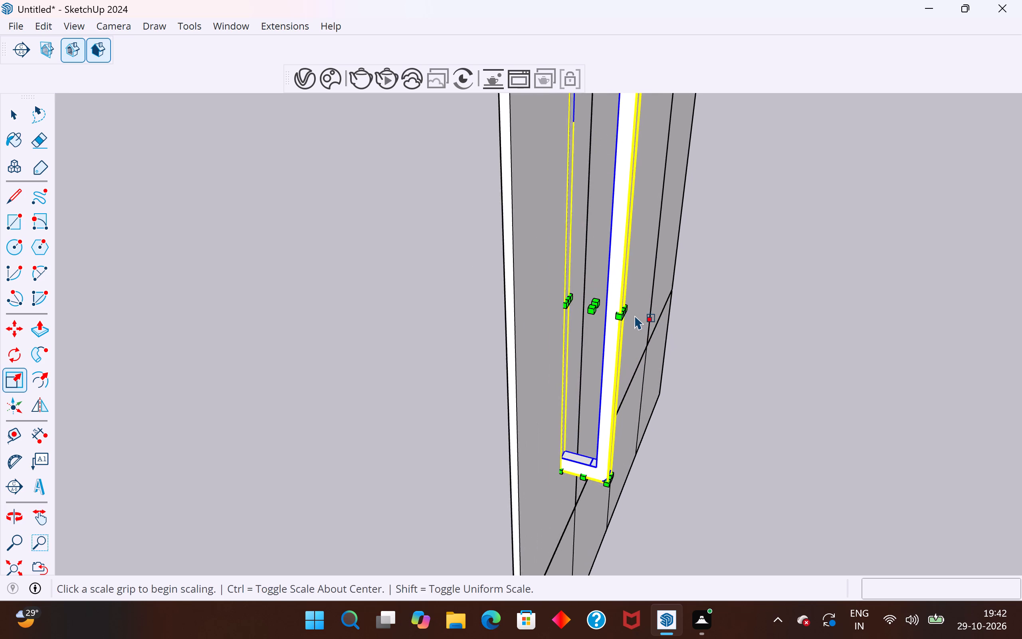
scroll(621, 316, up, 3)
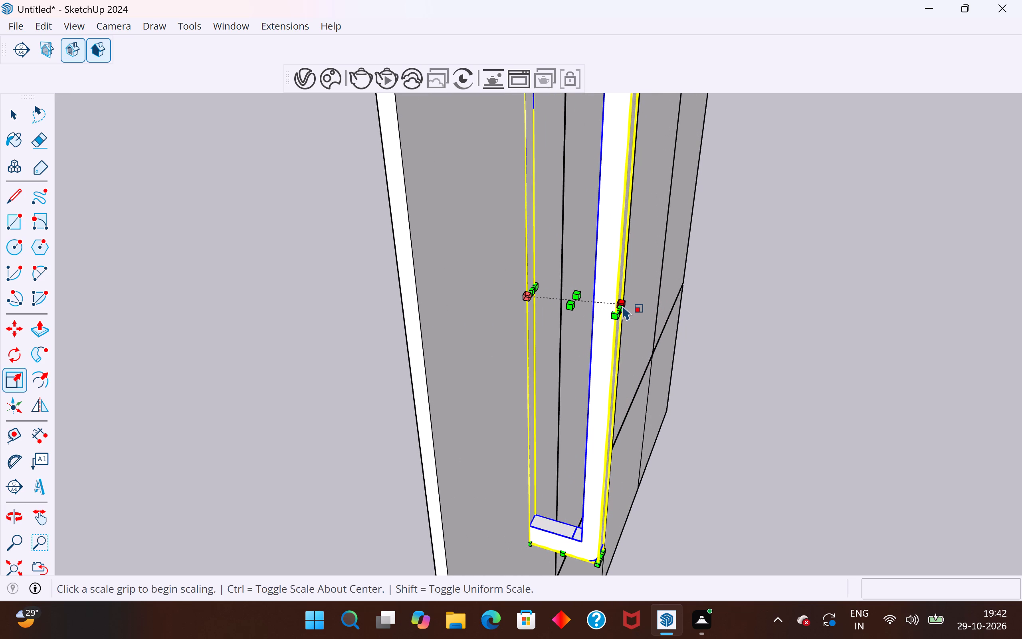
scroll(623, 302, up, 8)
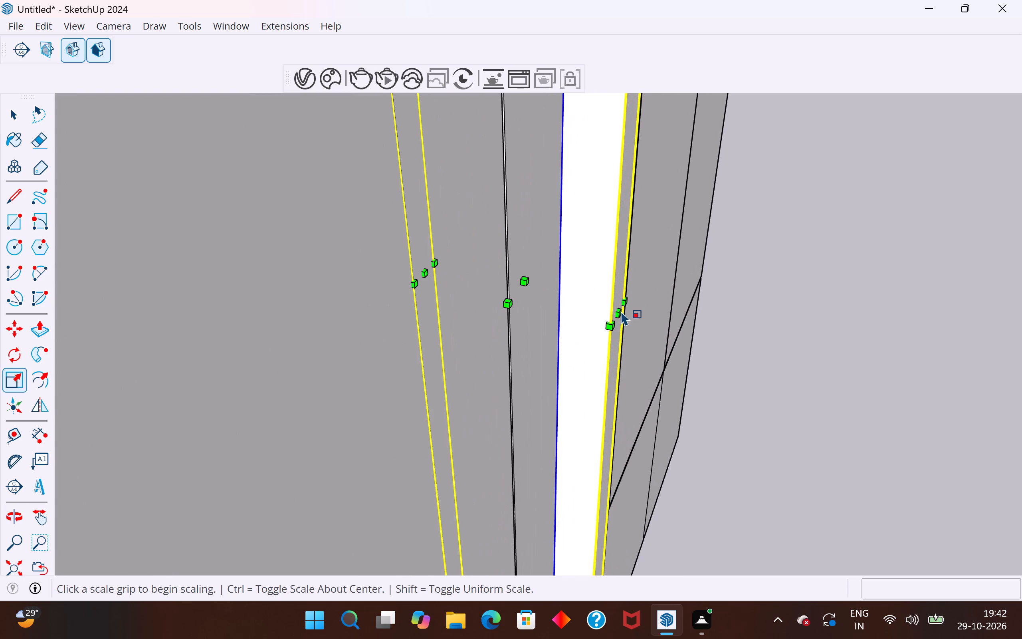
click(619, 315)
click(563, 301)
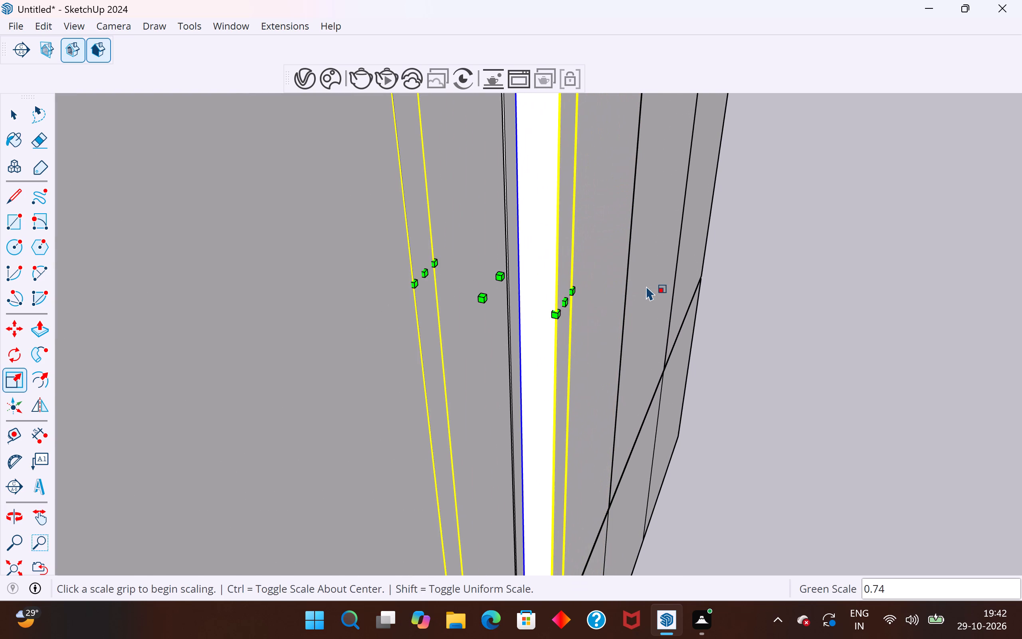
scroll(646, 286, down, 12)
middle_drag(667, 306, 34, 254)
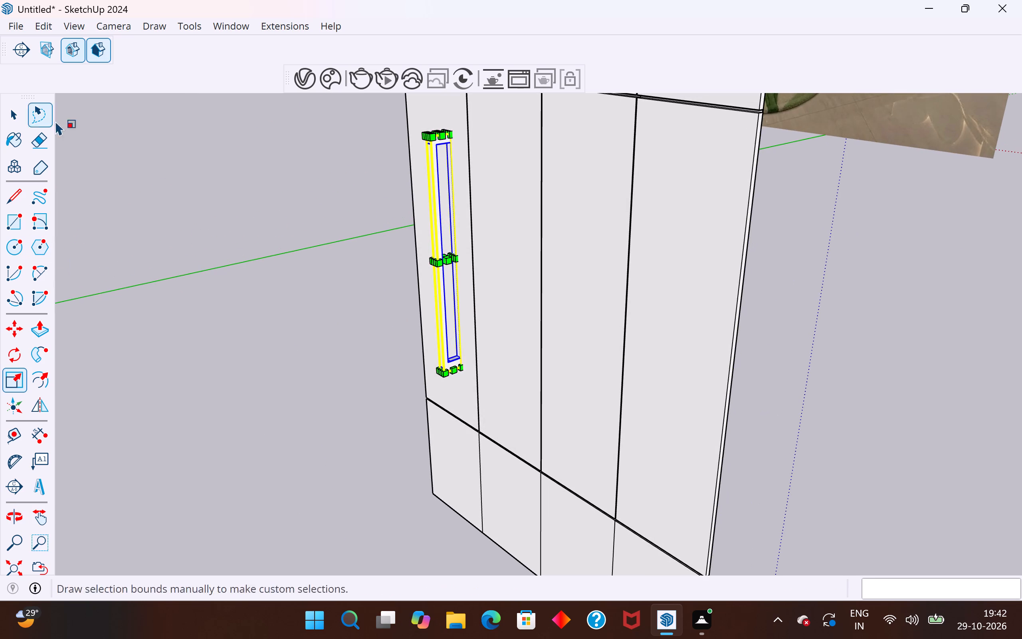
click(16, 118)
click(208, 267)
Move the handle group 2' 9 3/16" along the red axis, off the wardrobe front into the open space beside it.
middle_drag(448, 240, 519, 200)
click(443, 280)
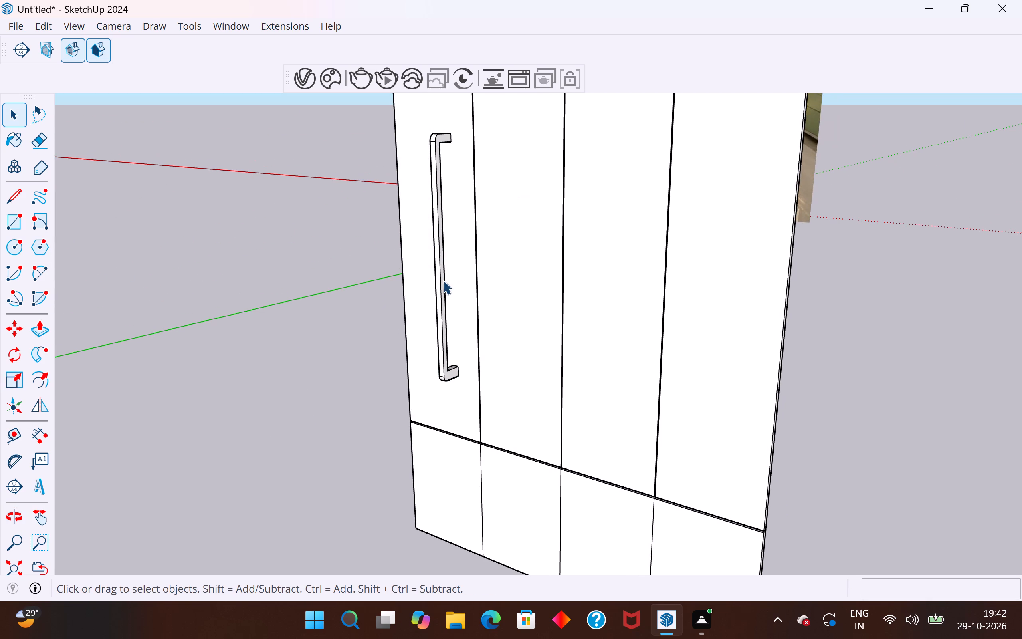
key(m)
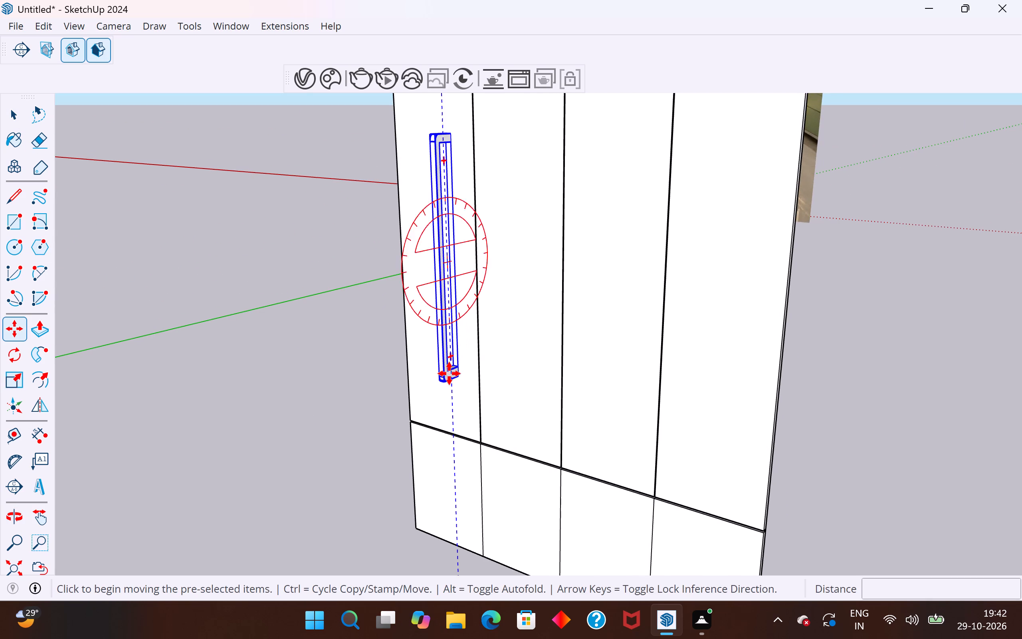
click(461, 376)
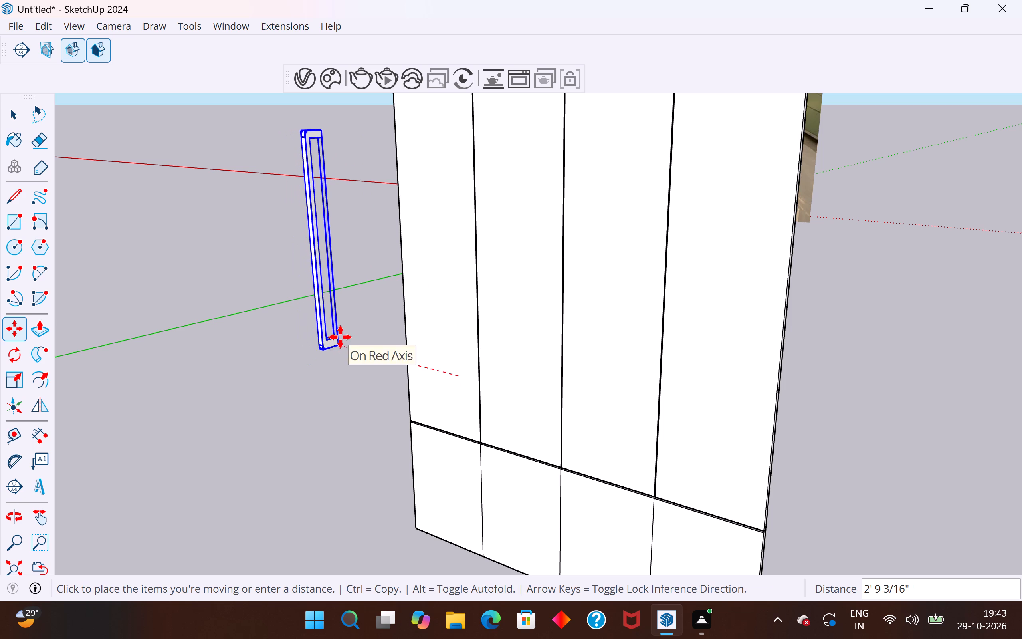
click(340, 337)
Scale the handle group to about 0.85 along the blue axis to shorten its height.
key(s)
scroll(335, 345, up, 2)
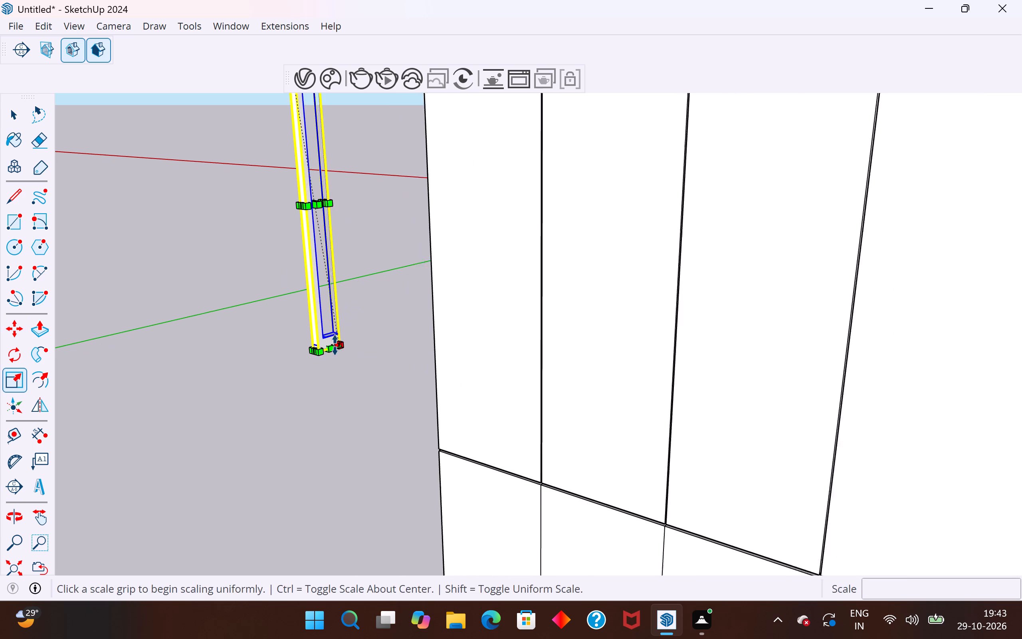
scroll(335, 345, up, 8)
scroll(332, 351, down, 4)
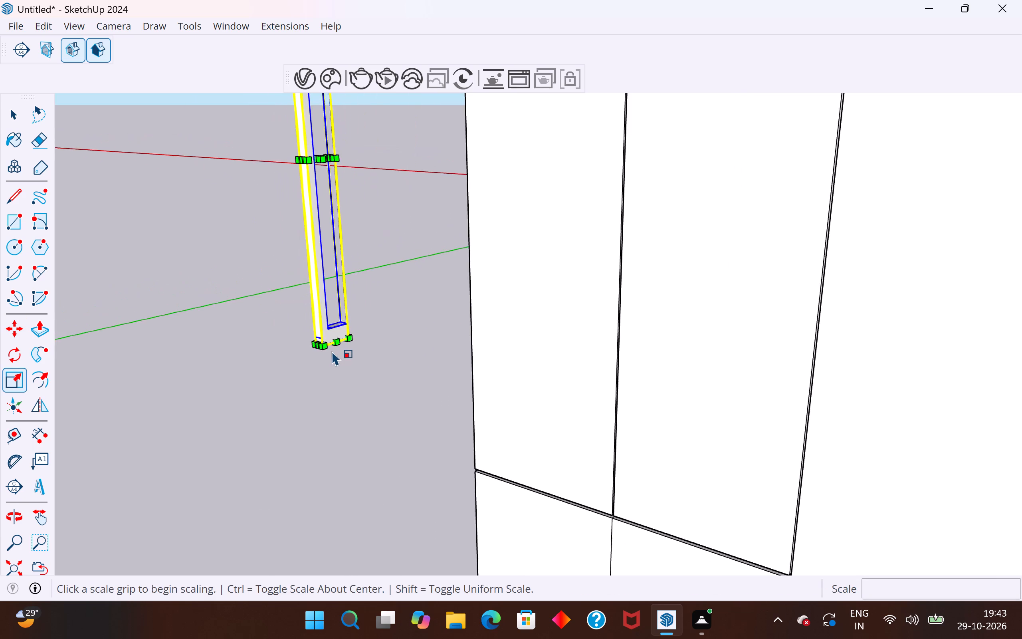
middle_drag(332, 351, 396, 151)
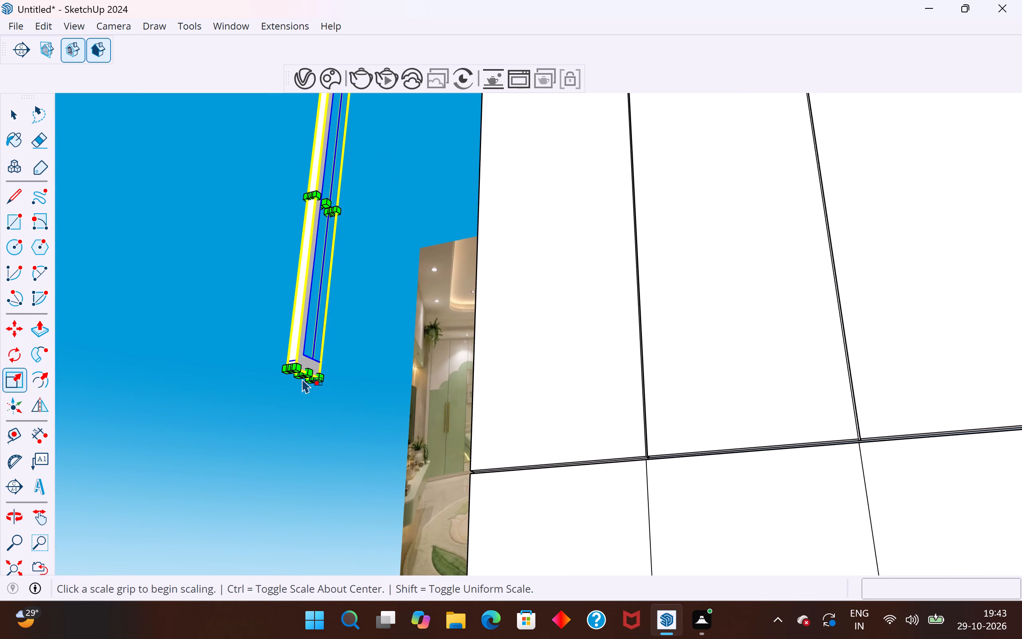
click(302, 375)
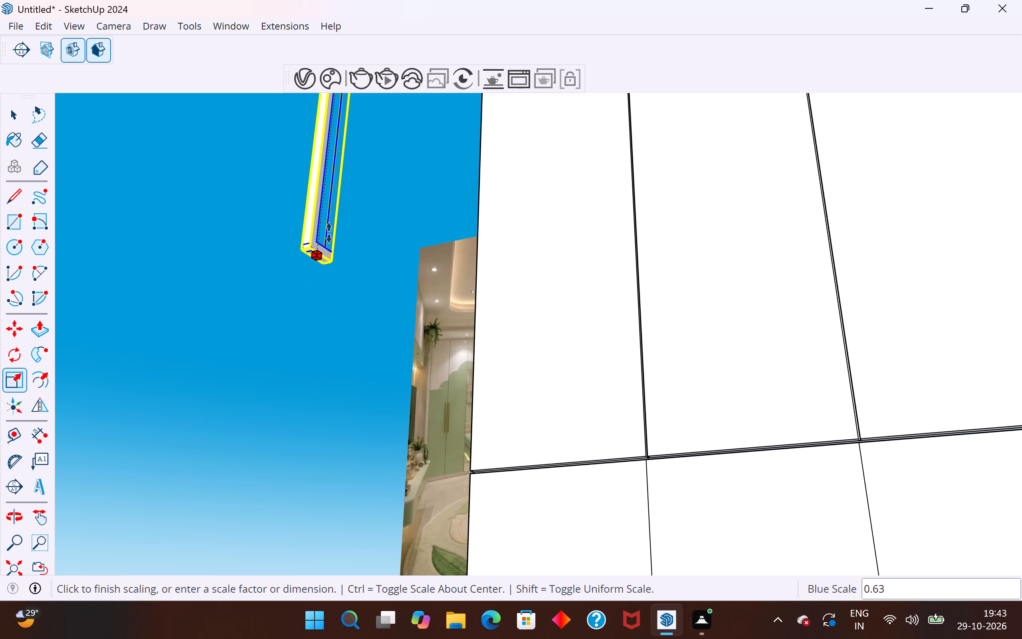
scroll(331, 225, down, 3)
middle_drag(331, 225, 331, 369)
scroll(331, 369, down, 5)
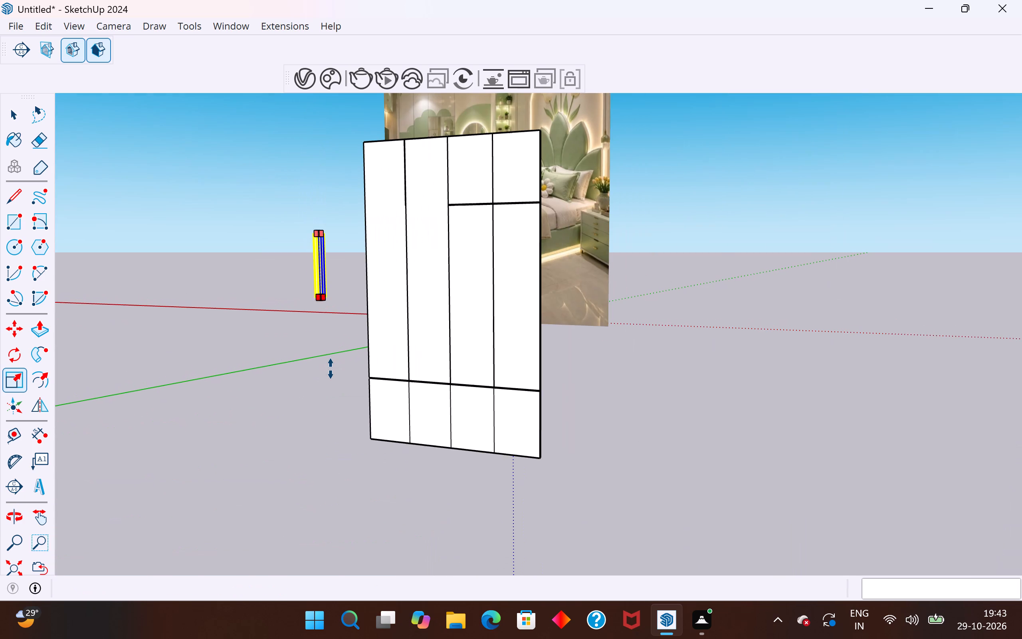
click(329, 327)
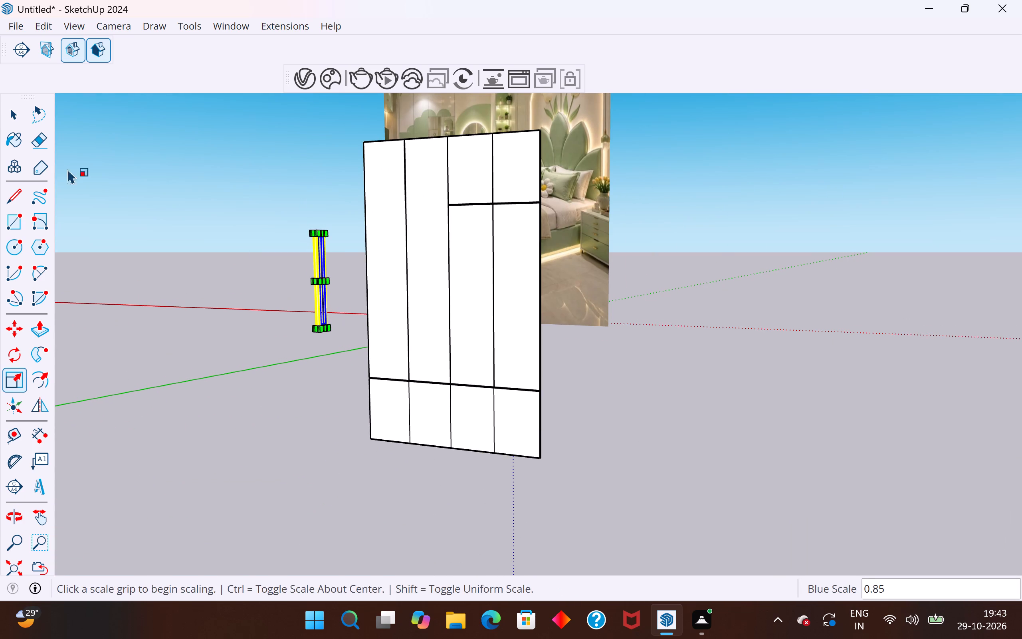
click(9, 114)
click(199, 320)
Open the wardrobe group and delete the two short stray edges crossing its narrow outer side face.
middle_drag(247, 339, 775, 364)
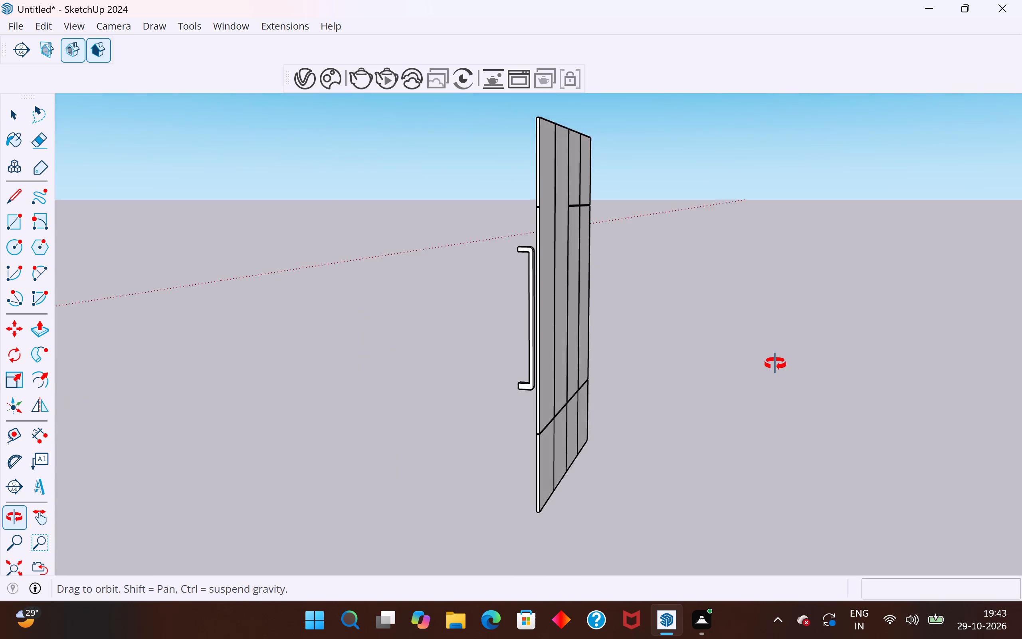
middle_drag(775, 364, 691, 403)
scroll(485, 250, up, 4)
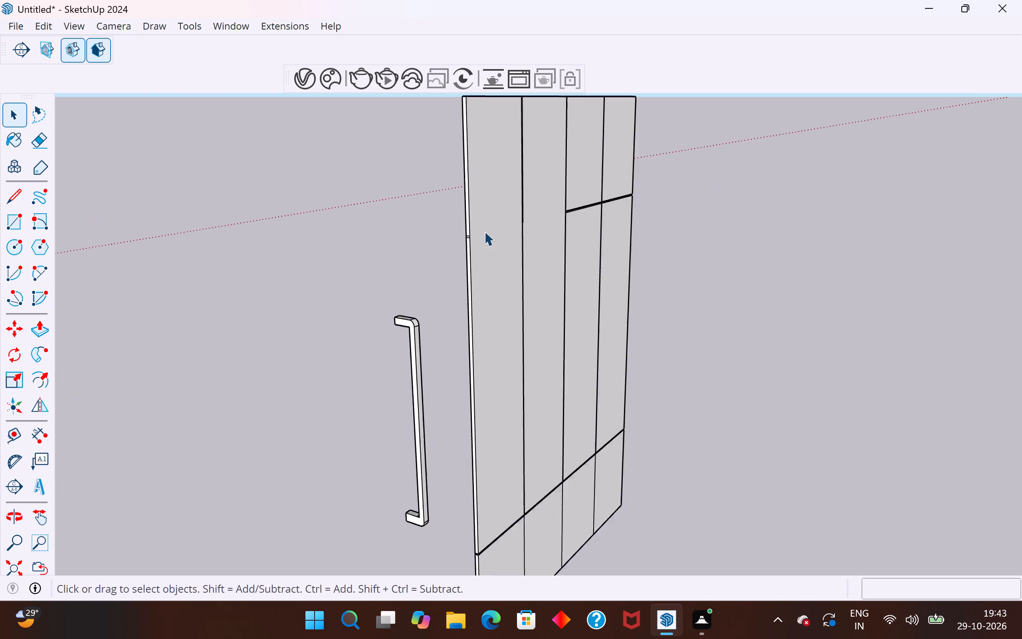
scroll(484, 231, up, 6)
scroll(477, 242, down, 3)
scroll(522, 292, up, 3)
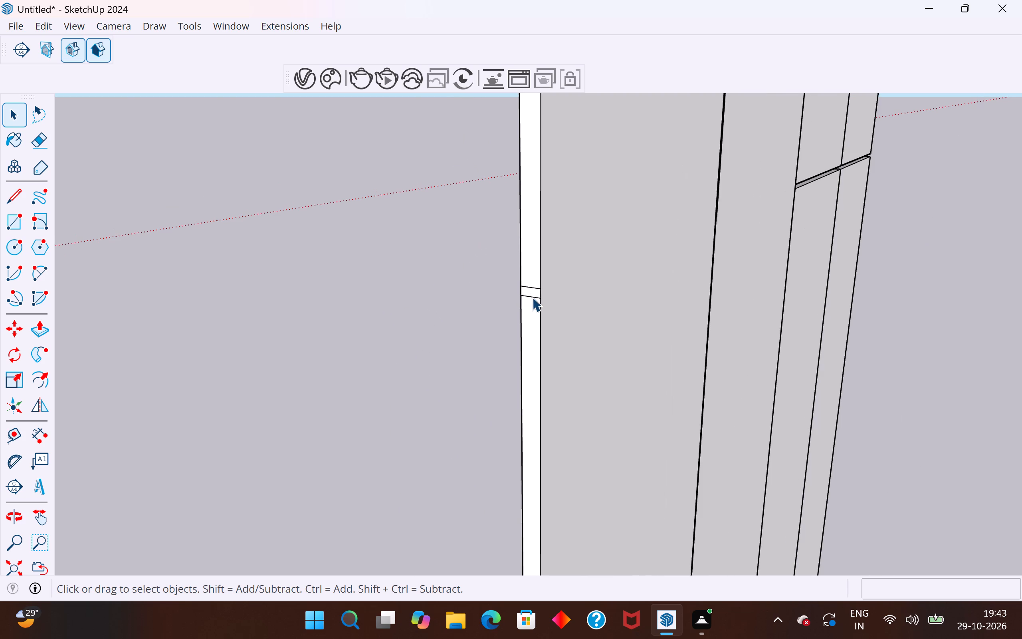
click(532, 297)
double_click(532, 297)
click(532, 297)
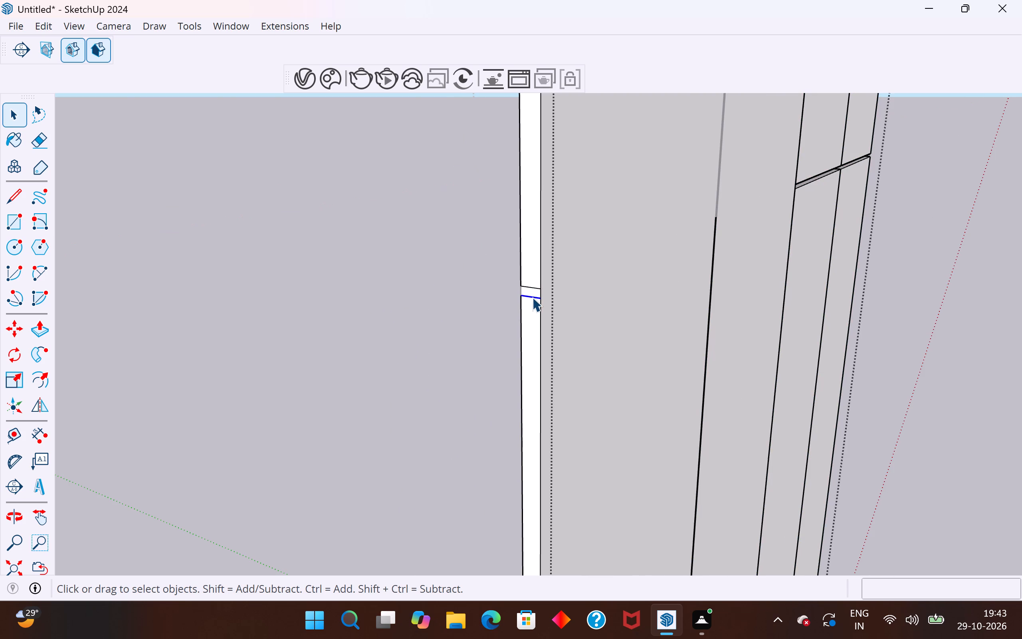
key(Delete)
click(534, 286)
key(Delete)
Examine the whole wardrobe front and detached handle alongside the bedroom reference image.
scroll(534, 286, down, 5)
middle_drag(532, 286, 432, 331)
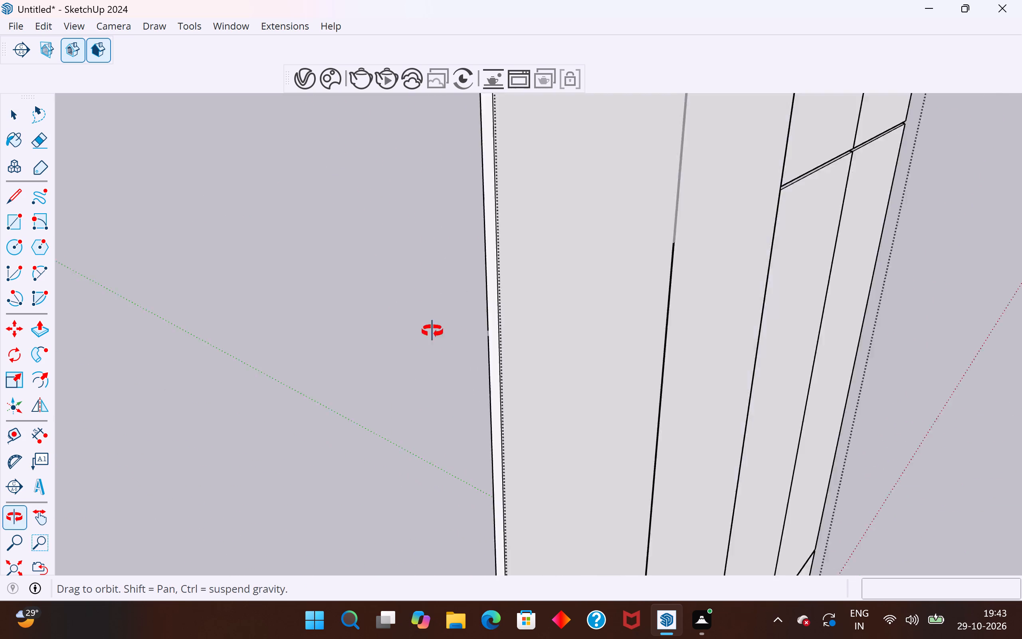
middle_drag(432, 331, 420, 331)
scroll(370, 195, down, 10)
scroll(347, 284, down, 12)
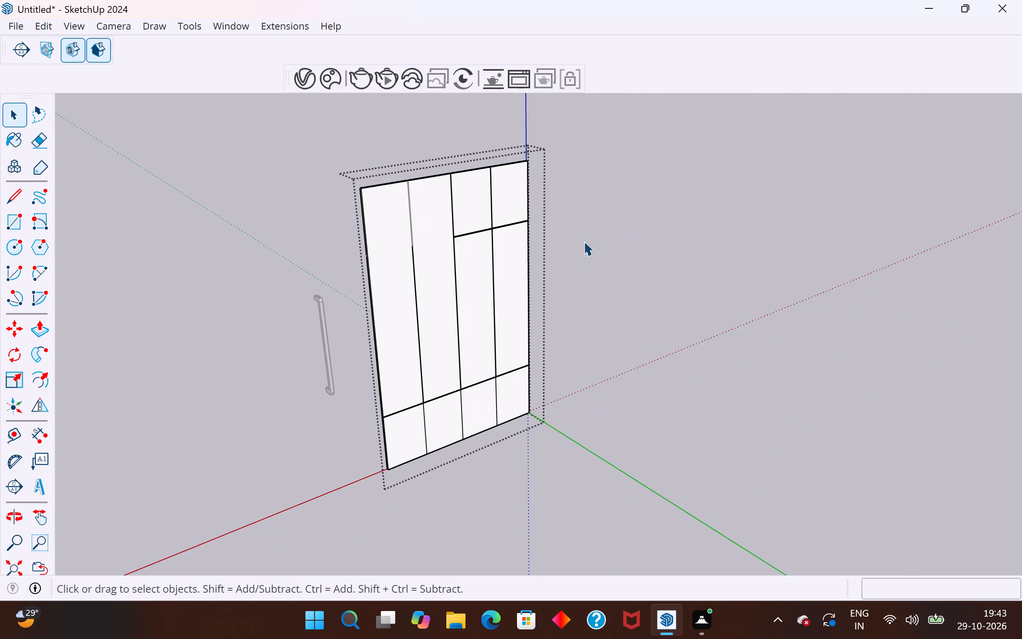
scroll(634, 228, down, 7)
scroll(700, 214, down, 6)
scroll(769, 232, down, 6)
middle_drag(768, 246, 669, 230)
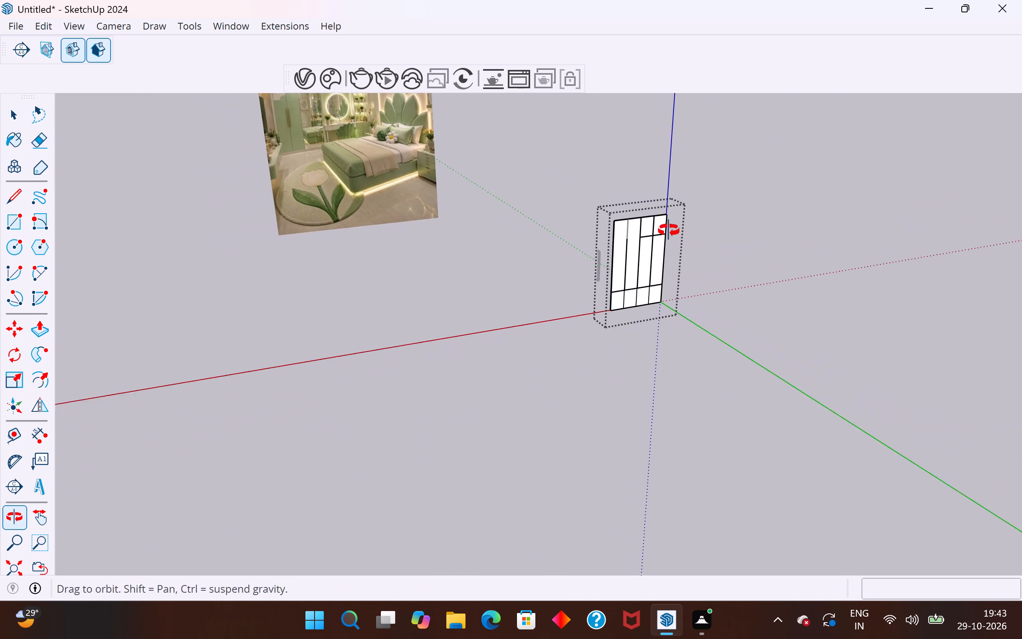
middle_drag(669, 230, 652, 196)
scroll(628, 246, up, 6)
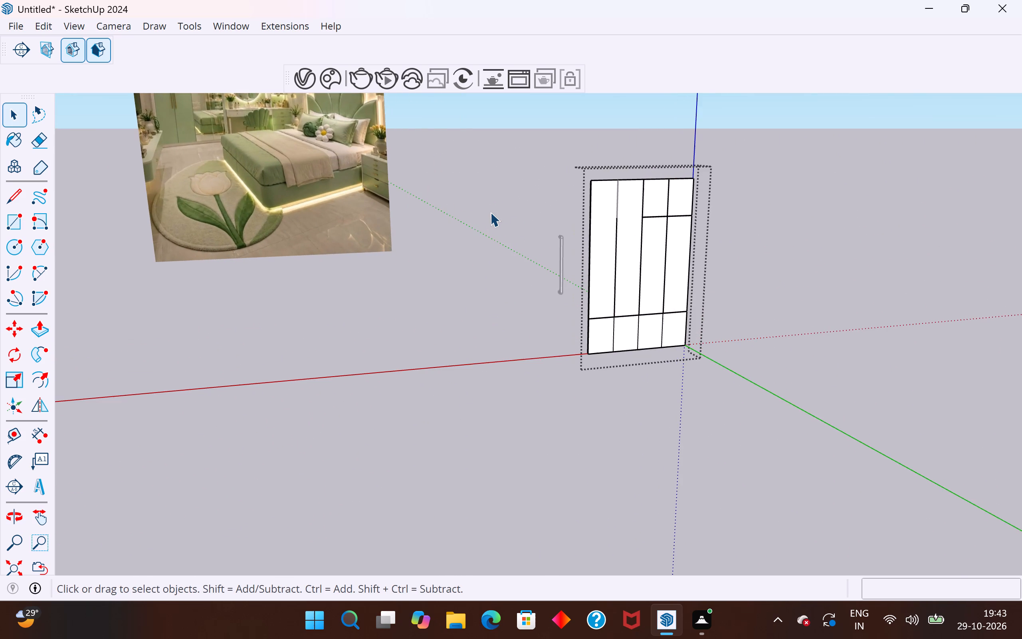
Close the wardrobe group and delete the loose edge along the upper part of the groove between the first two doors.
click(490, 212)
scroll(631, 234, up, 16)
middle_drag(614, 208, 679, 278)
scroll(580, 171, up, 4)
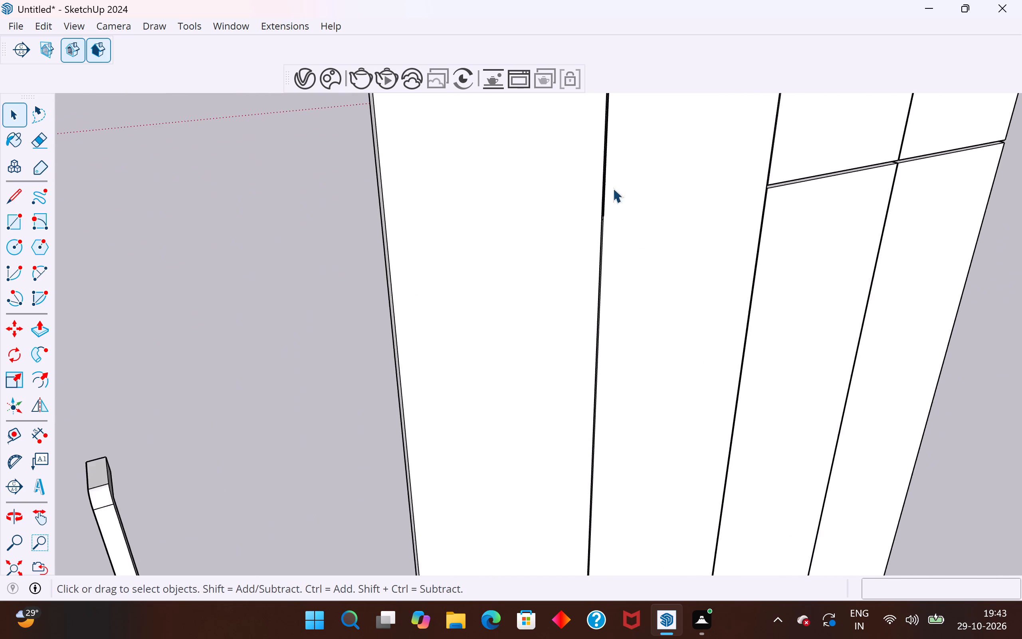
scroll(613, 188, up, 3)
middle_drag(583, 217, 640, 234)
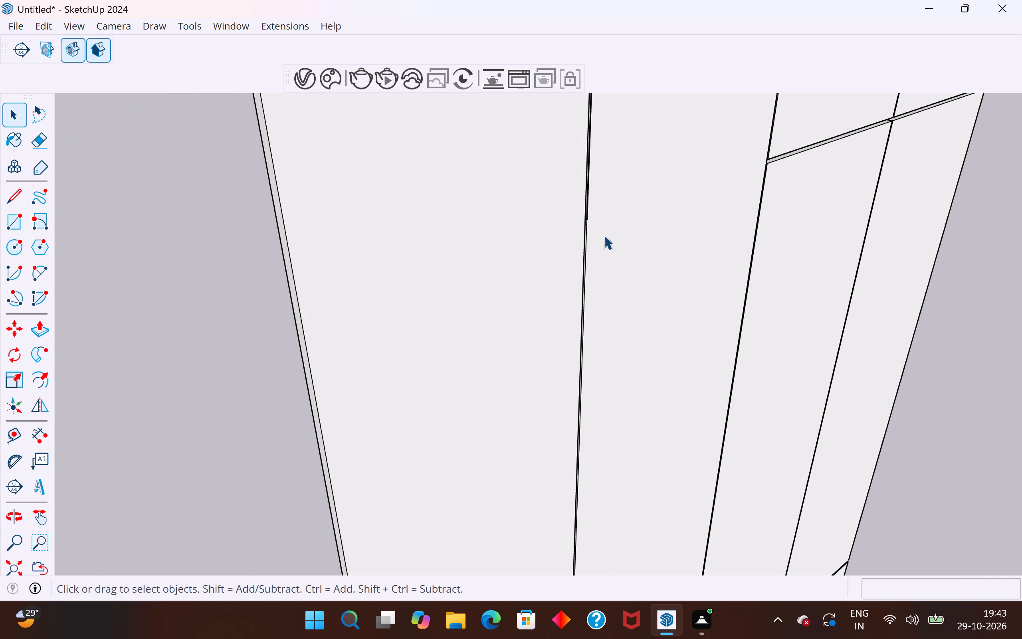
click(588, 217)
scroll(590, 217, up, 11)
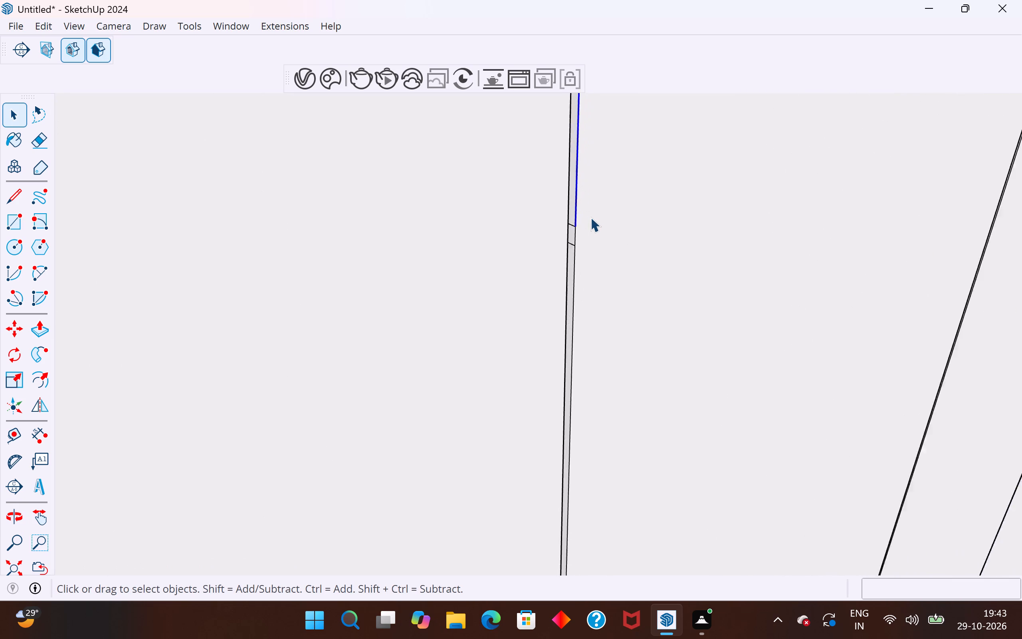
scroll(590, 217, up, 6)
key(Delete)
scroll(570, 185, down, 2)
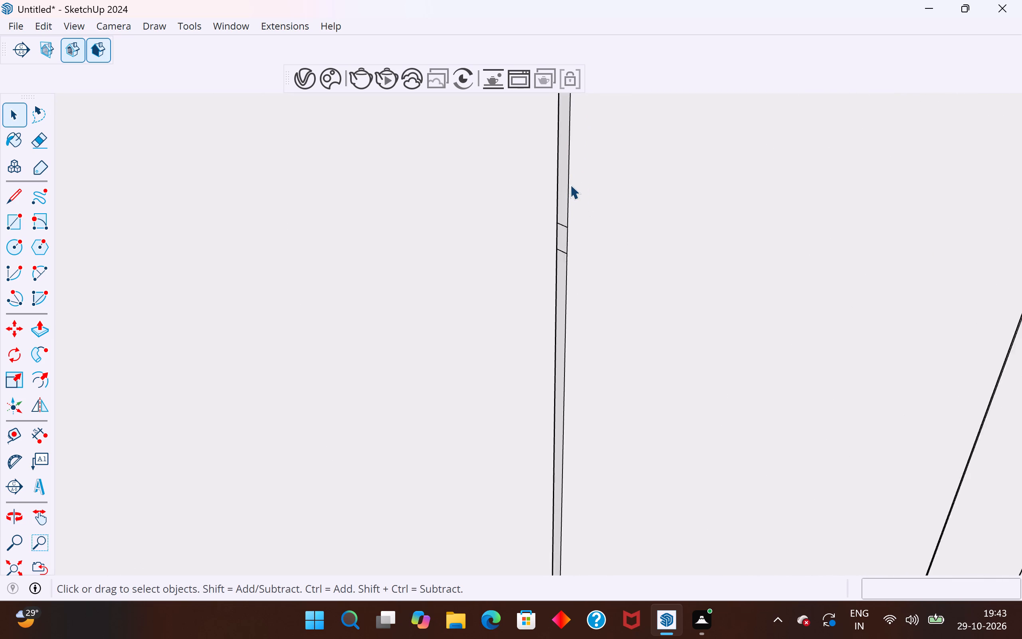
scroll(570, 185, down, 20)
scroll(570, 185, down, 4)
scroll(557, 238, down, 5)
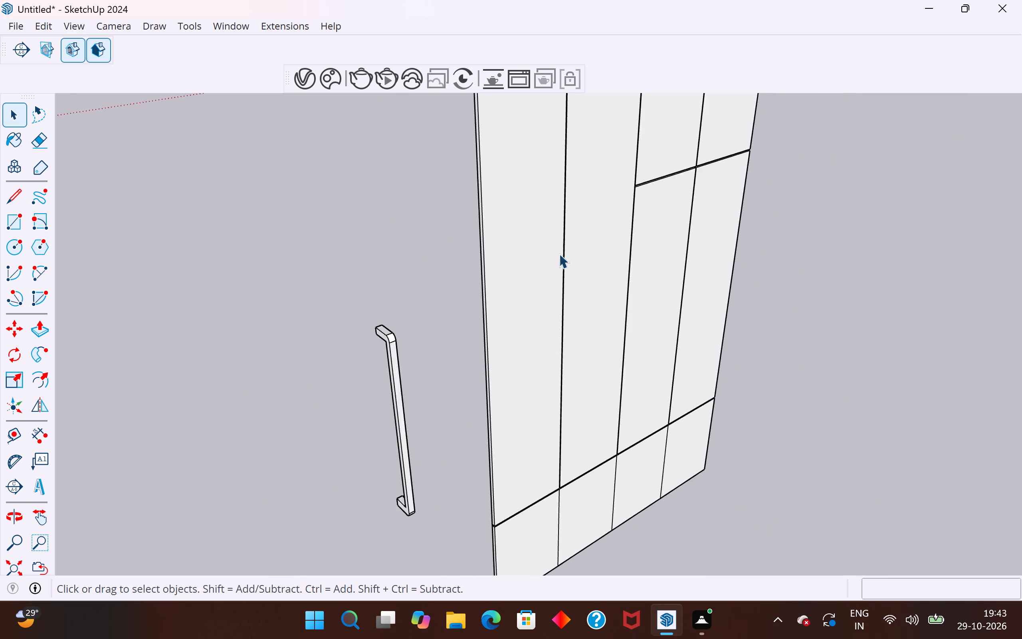
Scale the detached handle group to about 0.80 along the blue axis to shorten it further.
scroll(540, 422, up, 14)
middle_drag(629, 323, 301, 356)
scroll(699, 369, down, 20)
scroll(699, 369, down, 2)
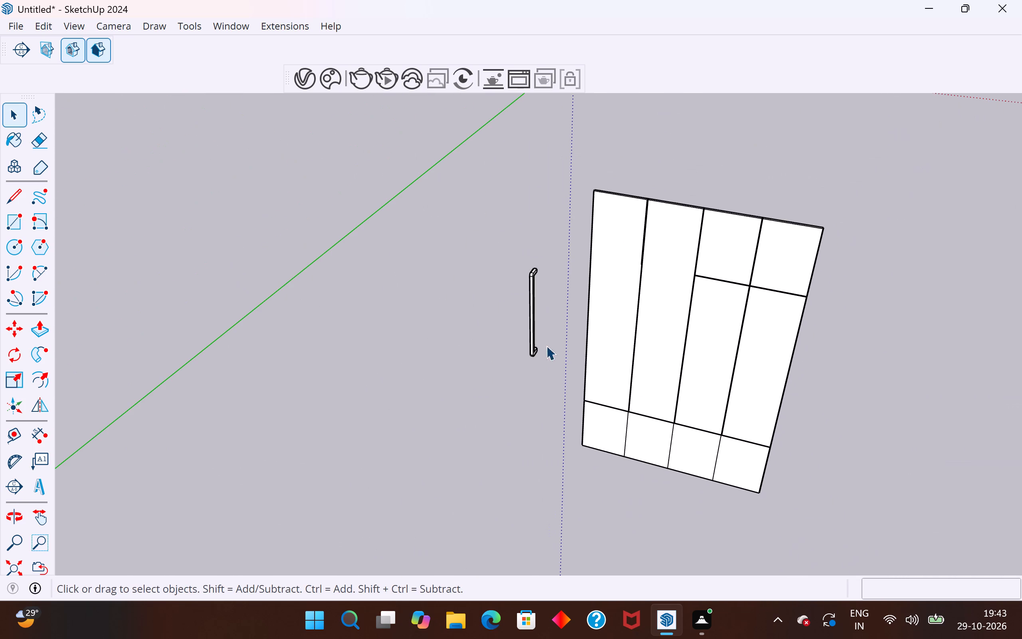
click(531, 323)
key(s)
scroll(527, 290, up, 6)
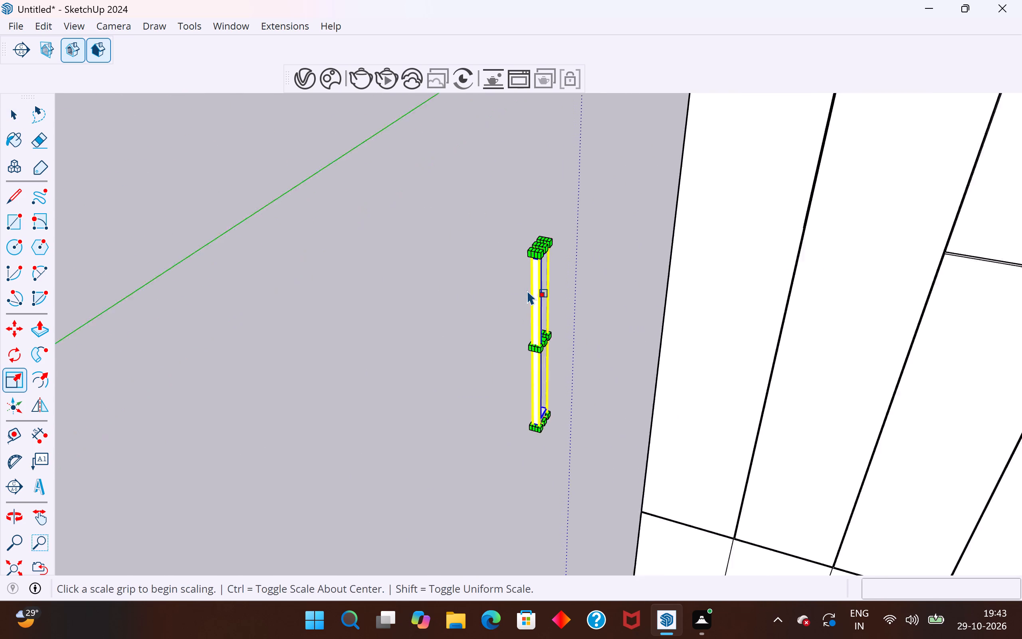
scroll(527, 290, up, 1)
middle_drag(529, 290, 1021, 283)
middle_drag(471, 261, 874, 307)
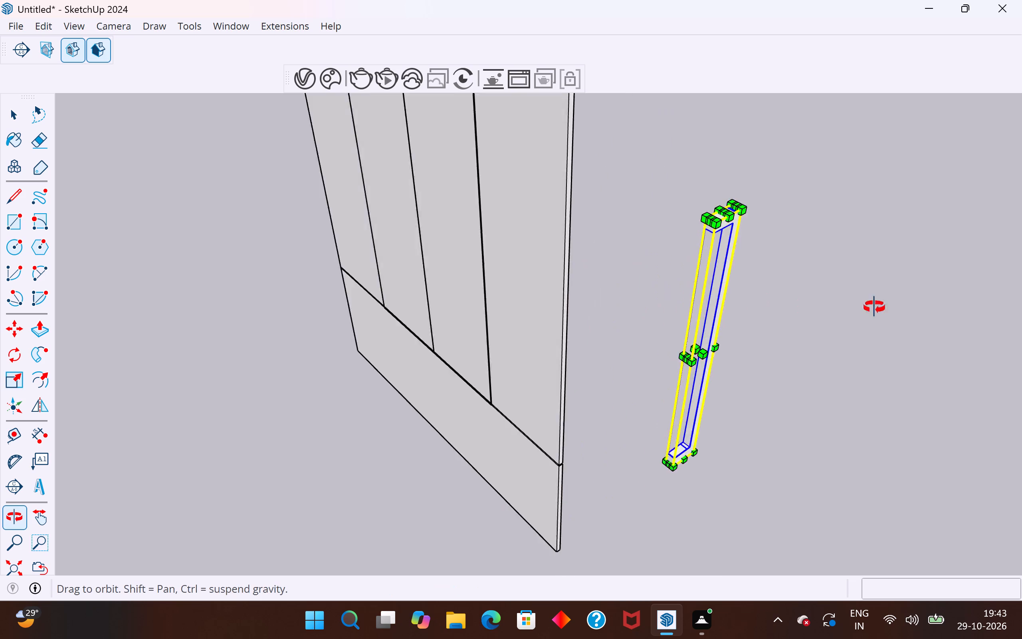
middle_drag(874, 307, 945, 311)
middle_drag(729, 430, 519, 355)
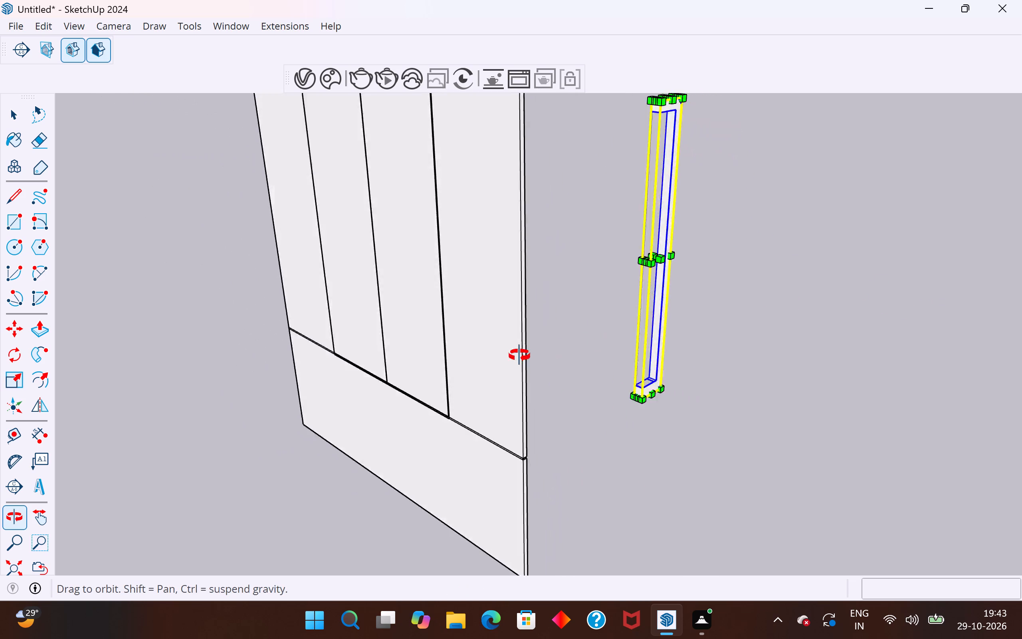
middle_drag(519, 355, 503, 360)
scroll(589, 415, down, 1)
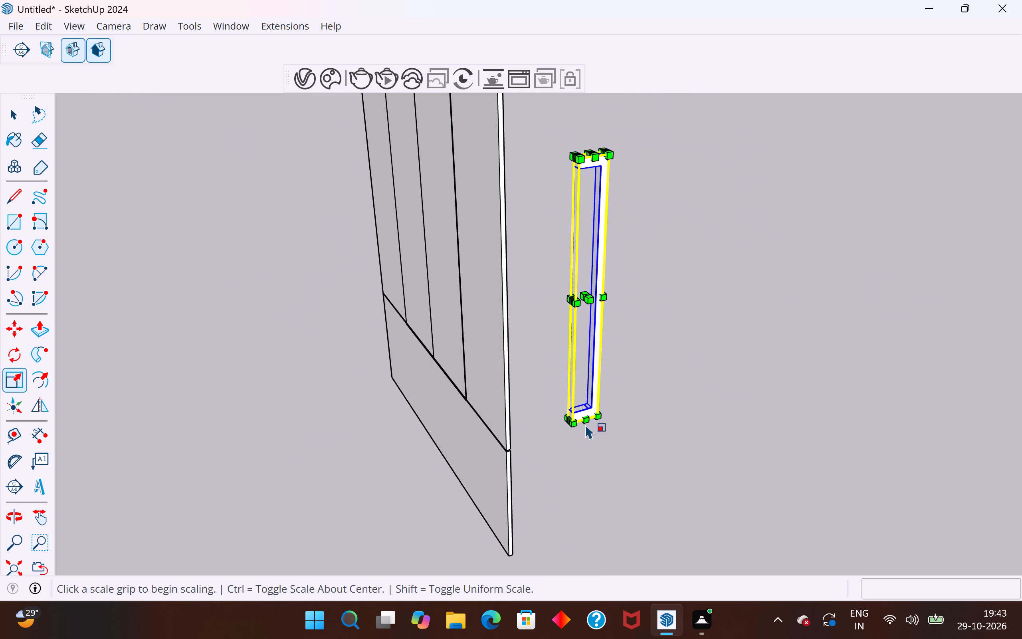
middle_drag(581, 425, 592, 203)
scroll(583, 243, up, 2)
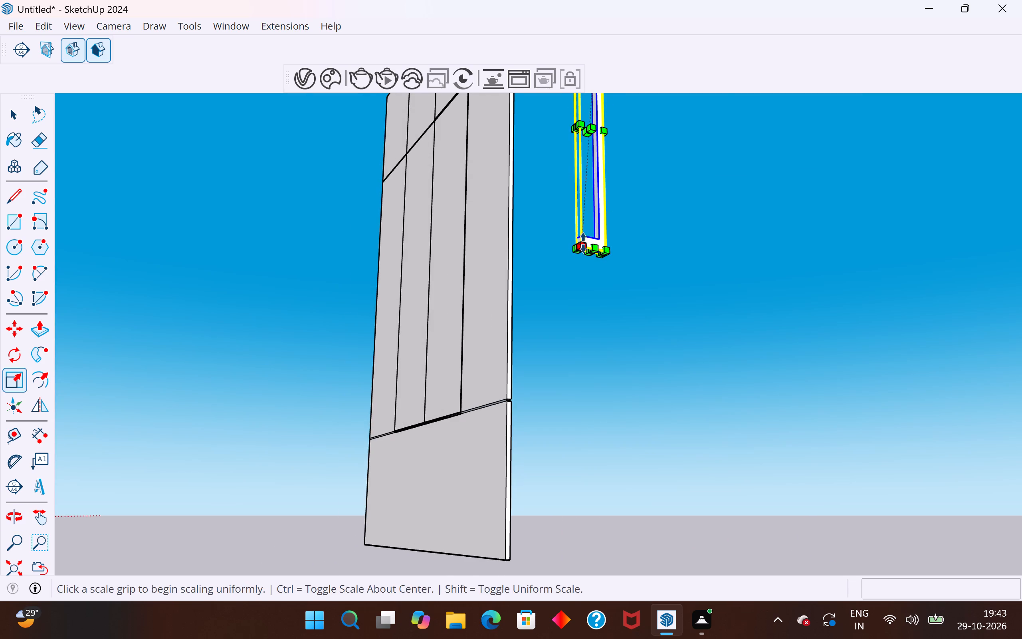
scroll(583, 243, up, 7)
scroll(596, 261, down, 5)
scroll(596, 261, up, 3)
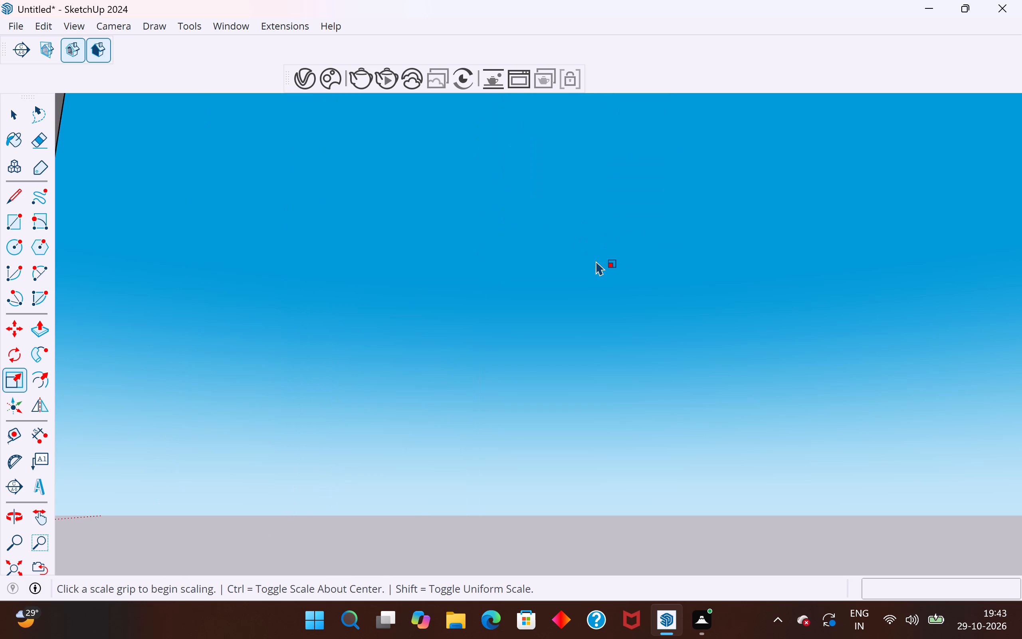
scroll(596, 261, down, 2)
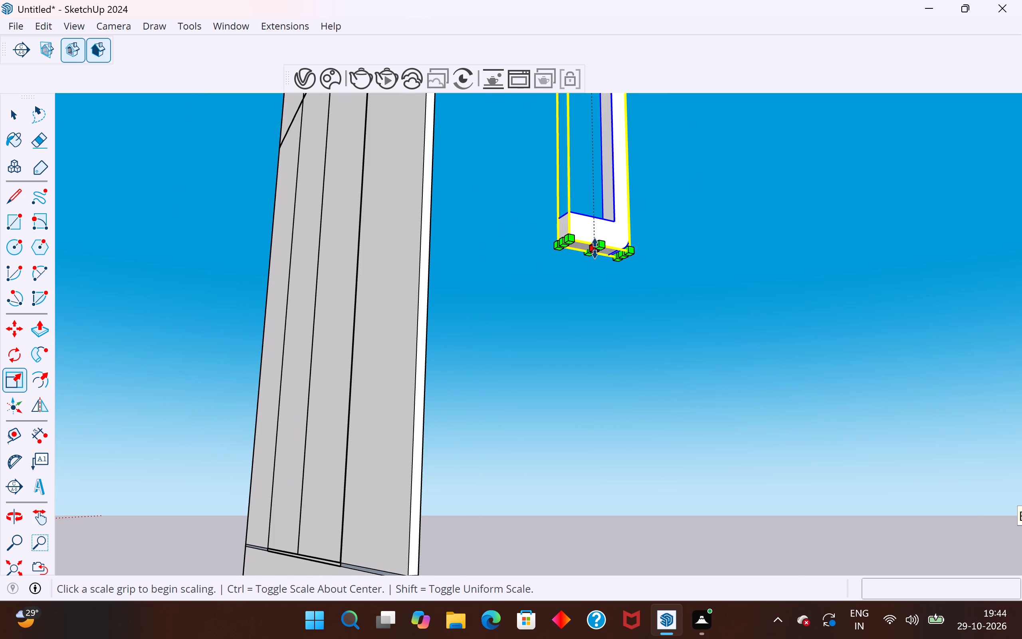
click(595, 248)
click(582, 128)
scroll(606, 303, down, 3)
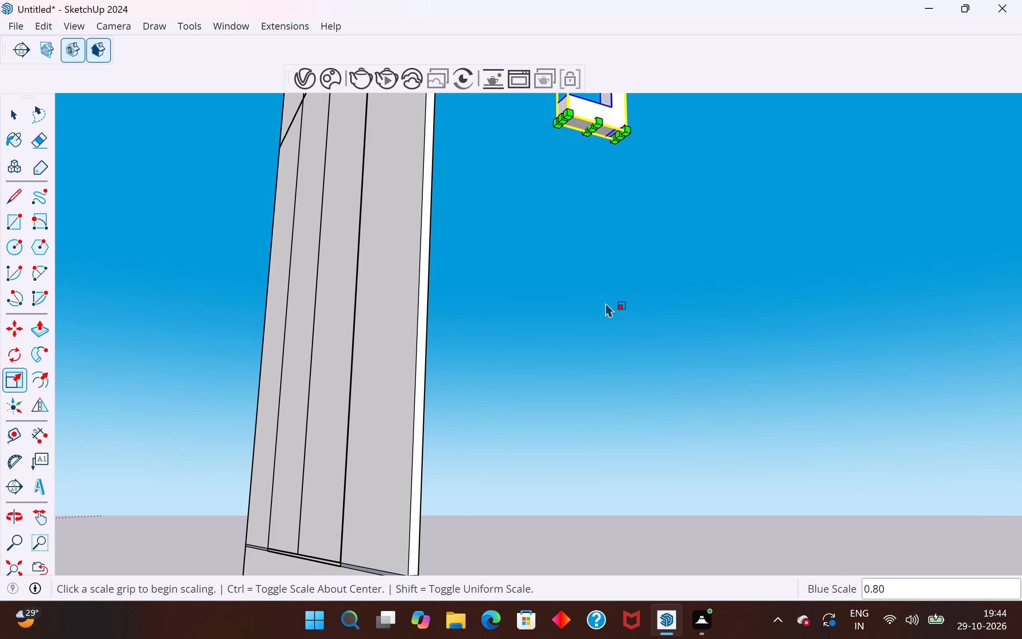
scroll(606, 303, down, 7)
middle_drag(607, 300, 619, 445)
click(746, 303)
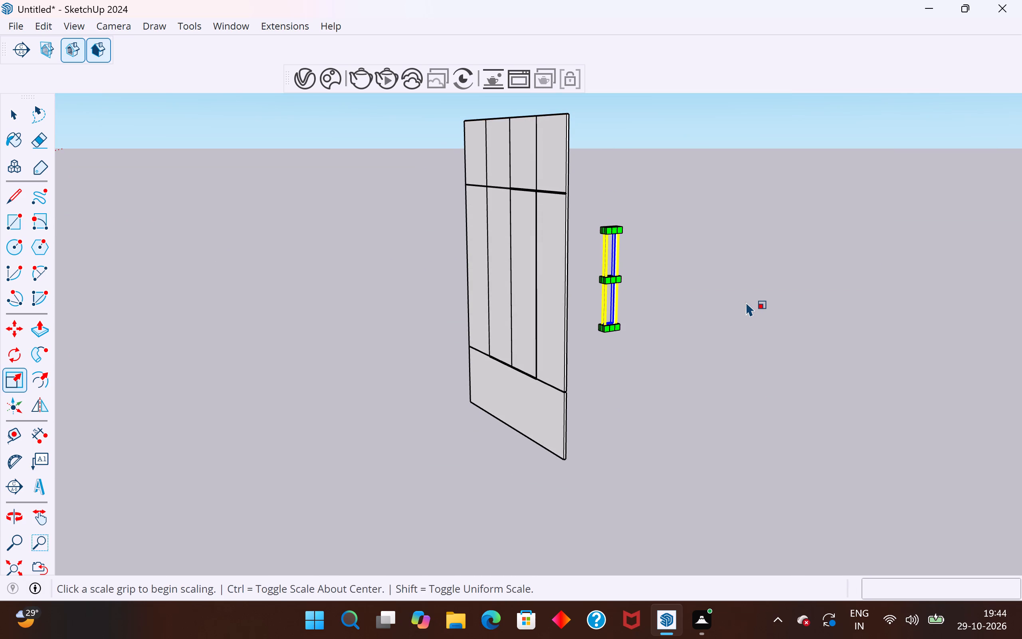
click(20, 113)
click(241, 288)
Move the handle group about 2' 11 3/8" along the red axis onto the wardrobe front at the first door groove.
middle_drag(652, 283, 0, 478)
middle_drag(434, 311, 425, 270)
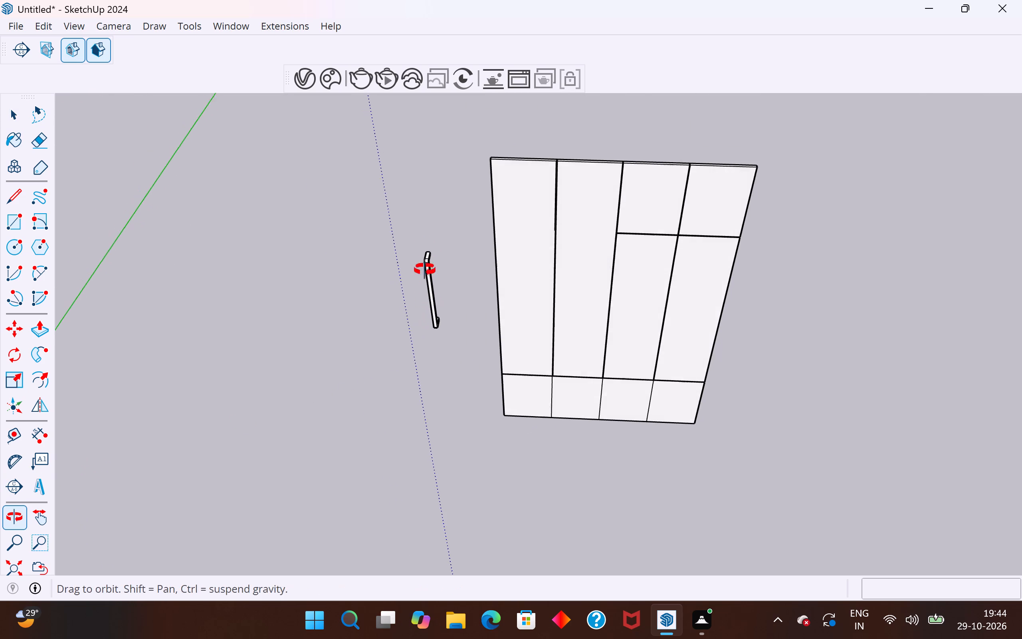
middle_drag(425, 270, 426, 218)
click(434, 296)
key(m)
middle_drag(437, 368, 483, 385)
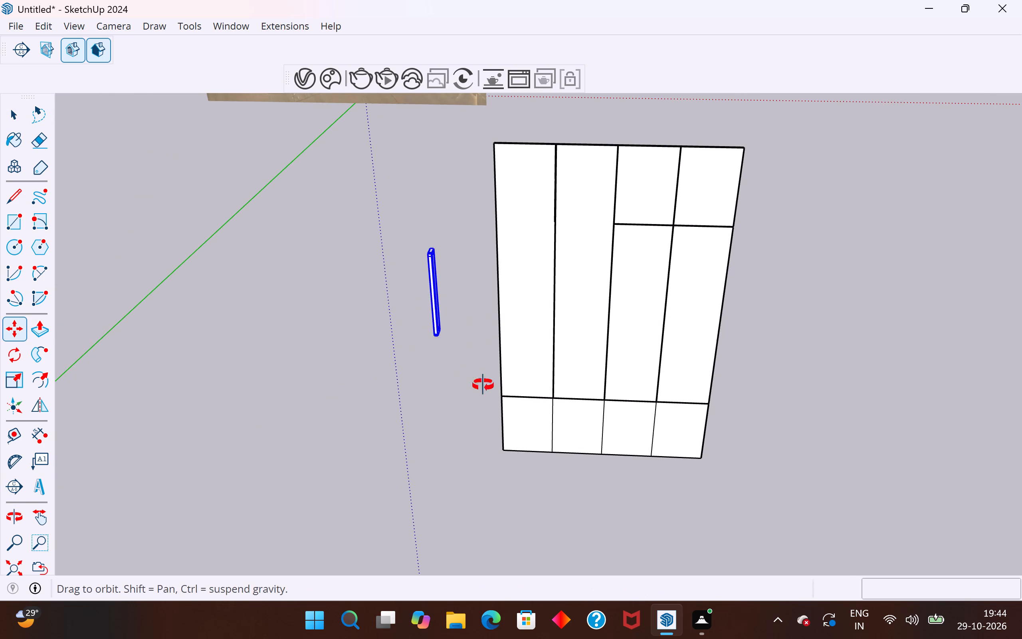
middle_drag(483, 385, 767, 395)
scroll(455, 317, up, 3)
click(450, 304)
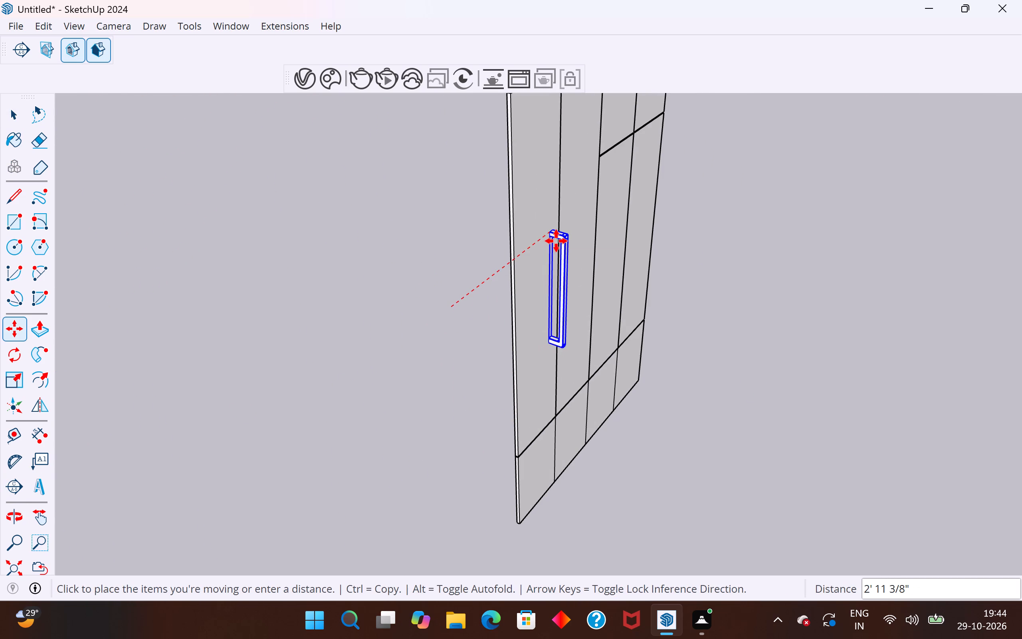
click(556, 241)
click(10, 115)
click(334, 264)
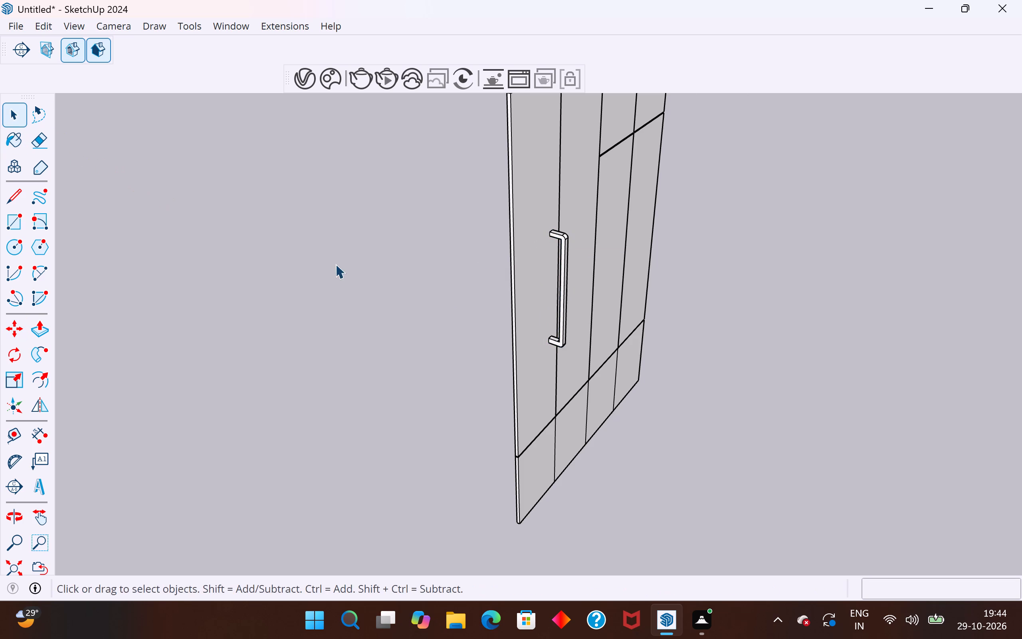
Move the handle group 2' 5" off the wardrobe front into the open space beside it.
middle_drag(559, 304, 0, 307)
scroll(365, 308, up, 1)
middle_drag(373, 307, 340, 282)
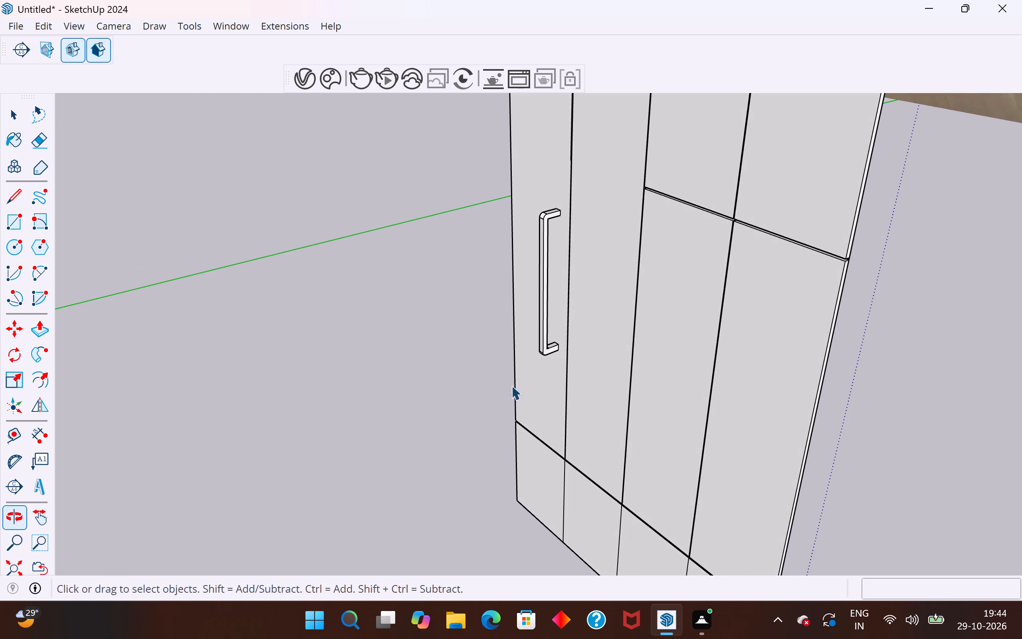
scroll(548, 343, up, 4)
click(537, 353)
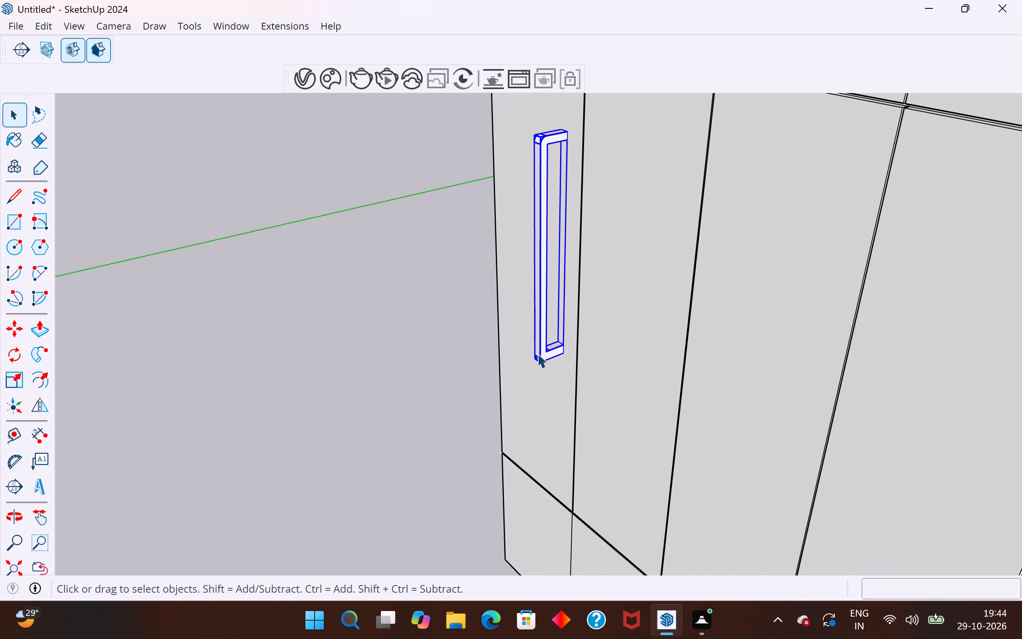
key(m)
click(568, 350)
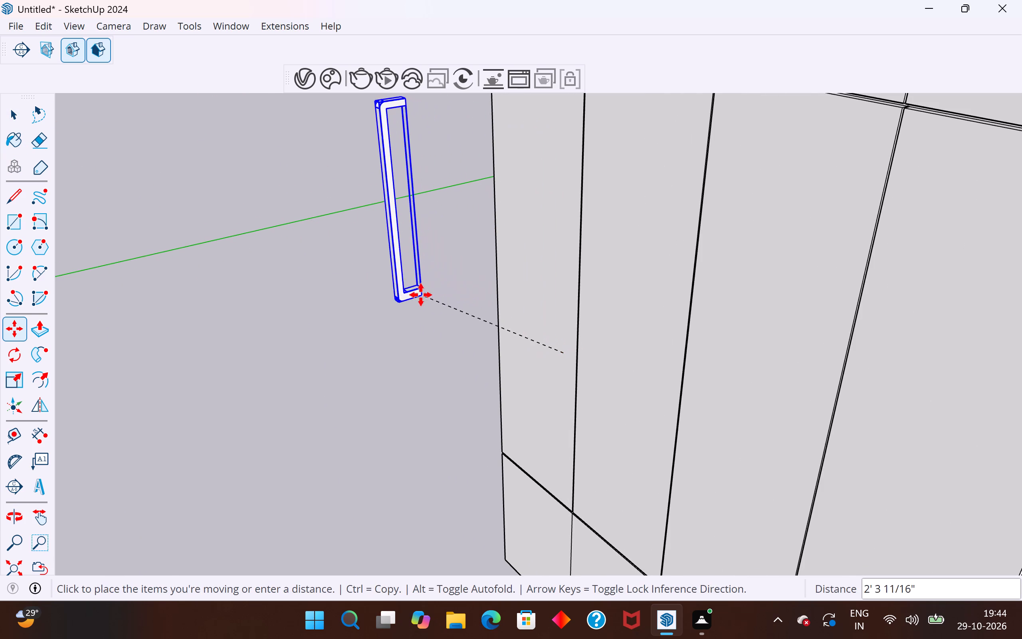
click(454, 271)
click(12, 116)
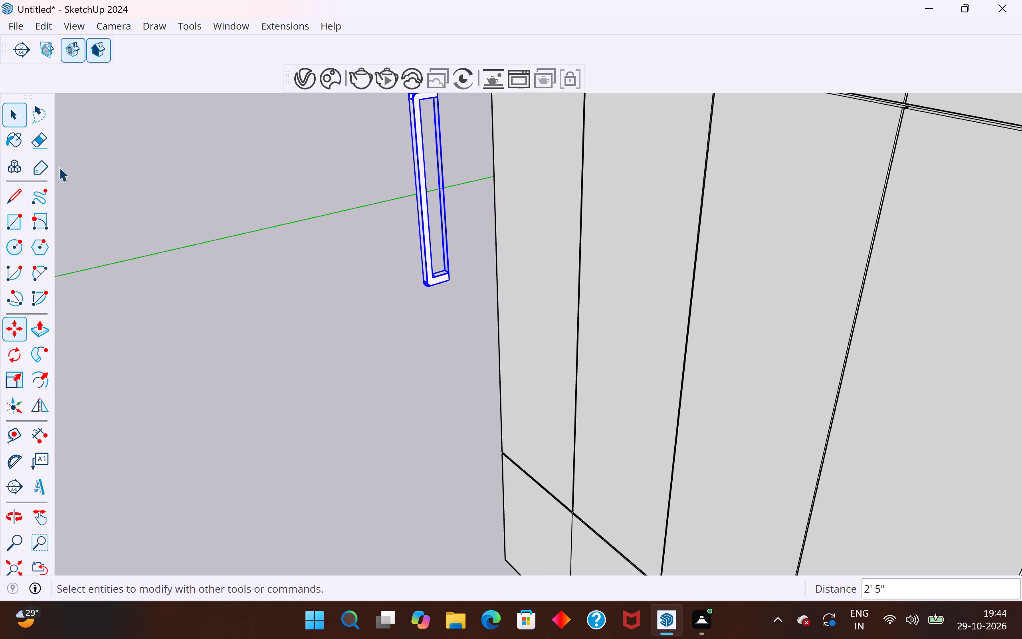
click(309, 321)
Scale the handle group to 0.58 along the green axis to reduce its projection depth.
scroll(361, 353, down, 4)
scroll(396, 240, up, 2)
click(393, 236)
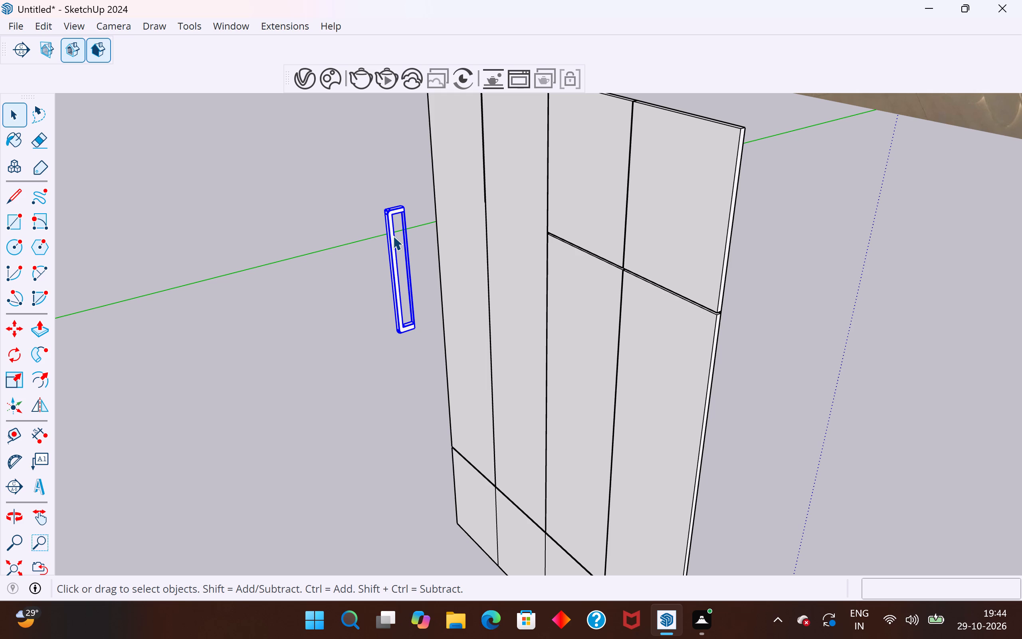
key(s)
scroll(358, 288, up, 4)
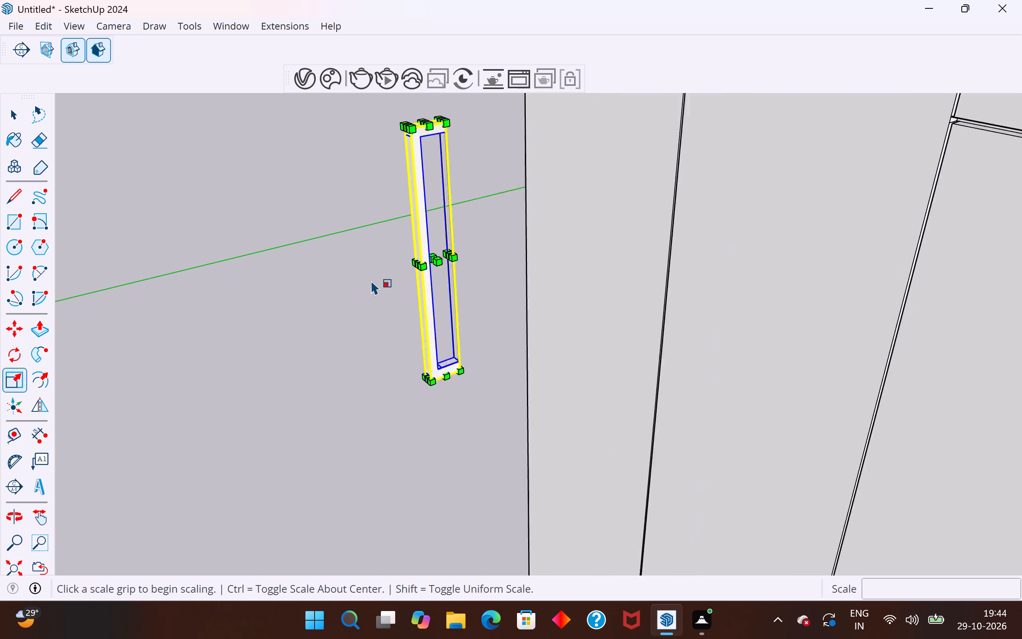
click(435, 257)
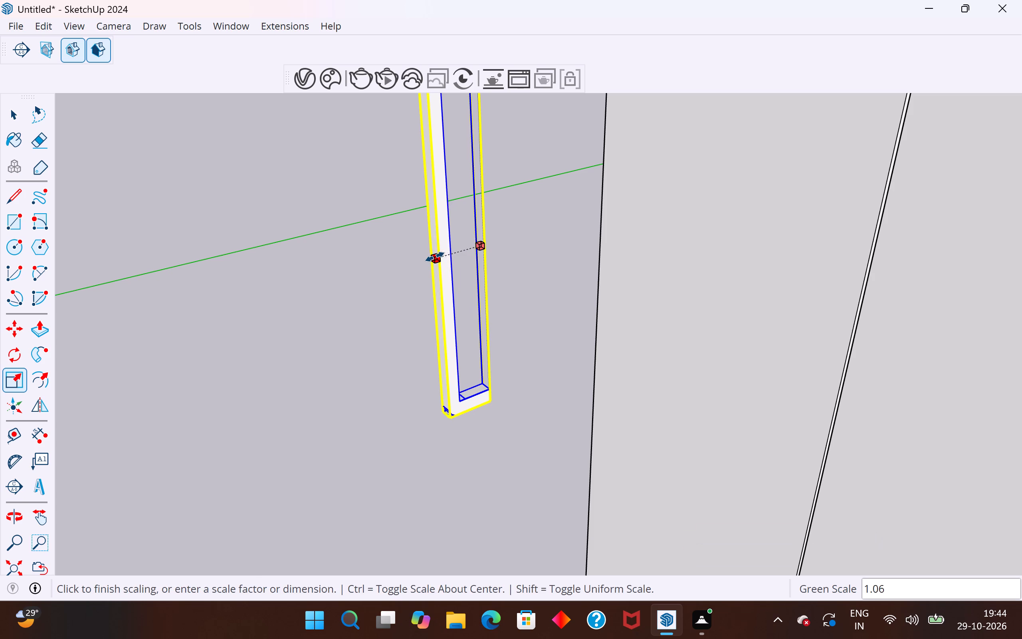
click(456, 253)
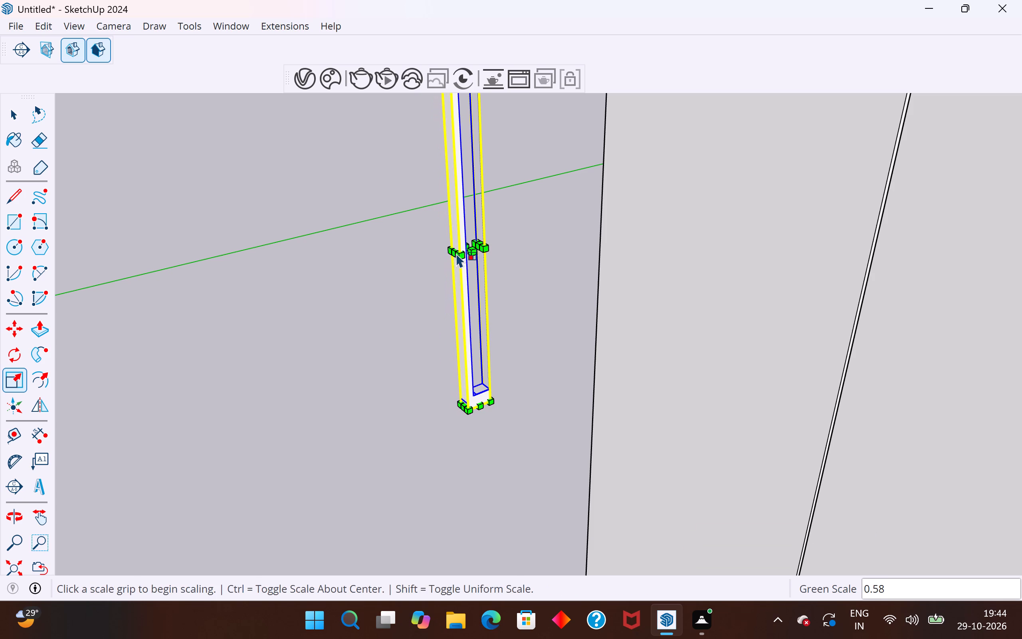
click(6, 118)
click(273, 348)
Move the handle group 2' 4 7/8" along the red axis onto the first tall door, just beside the groove.
scroll(512, 365, down, 11)
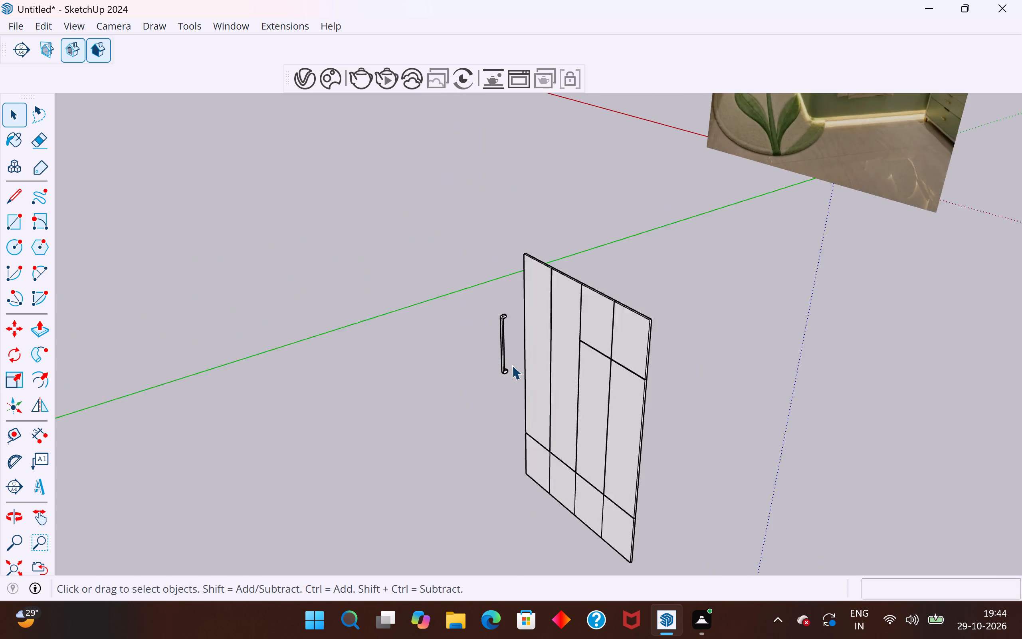
middle_drag(506, 388, 957, 317)
middle_drag(475, 393, 539, 403)
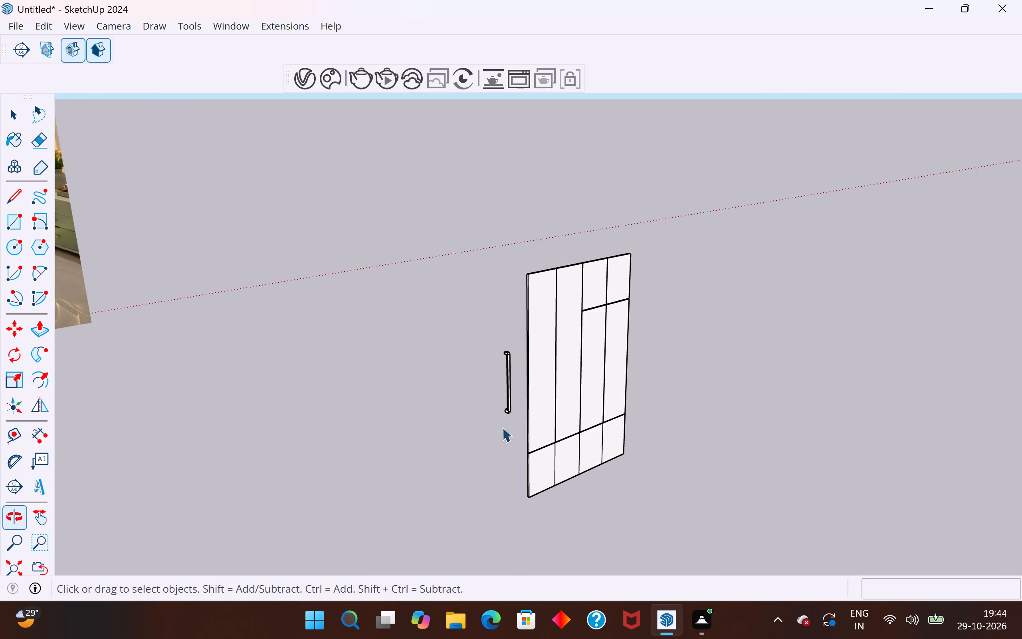
scroll(499, 427, up, 3)
click(515, 396)
key(m)
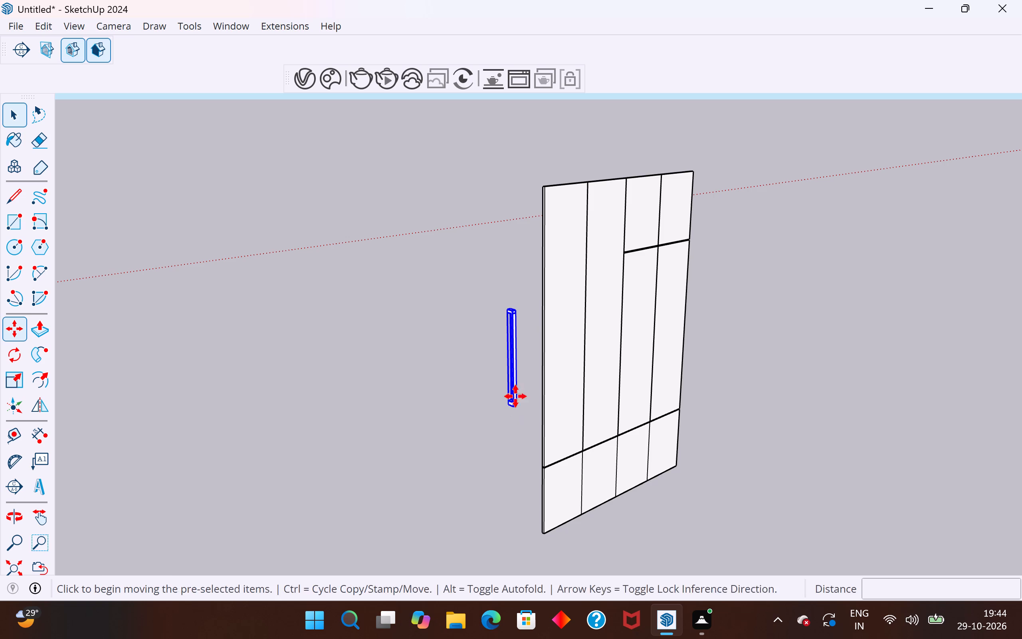
scroll(507, 319, up, 5)
scroll(504, 324, down, 4)
scroll(503, 308, up, 1)
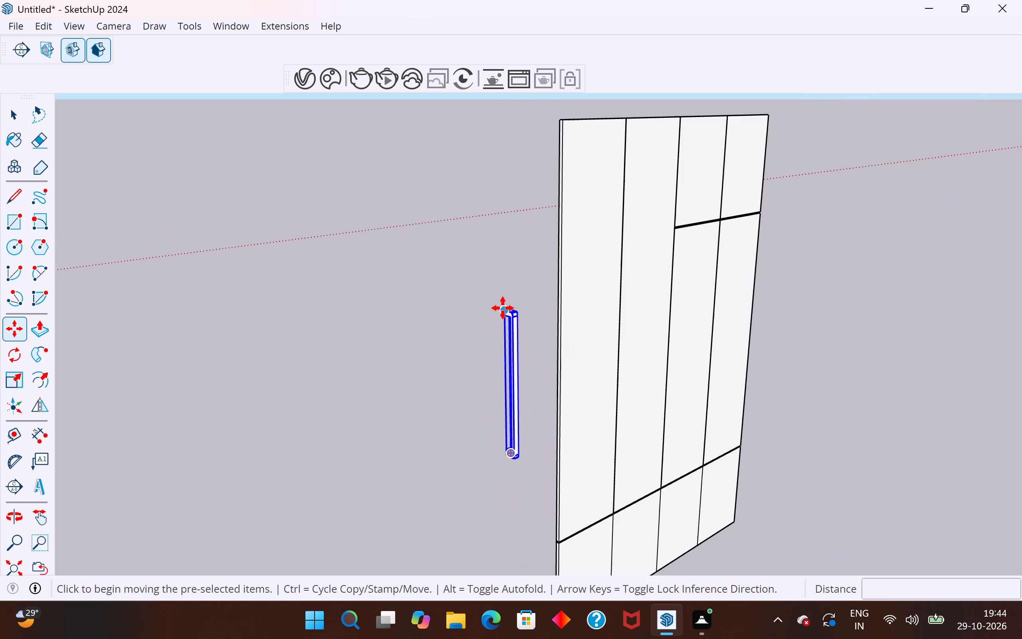
scroll(503, 308, up, 3)
click(501, 317)
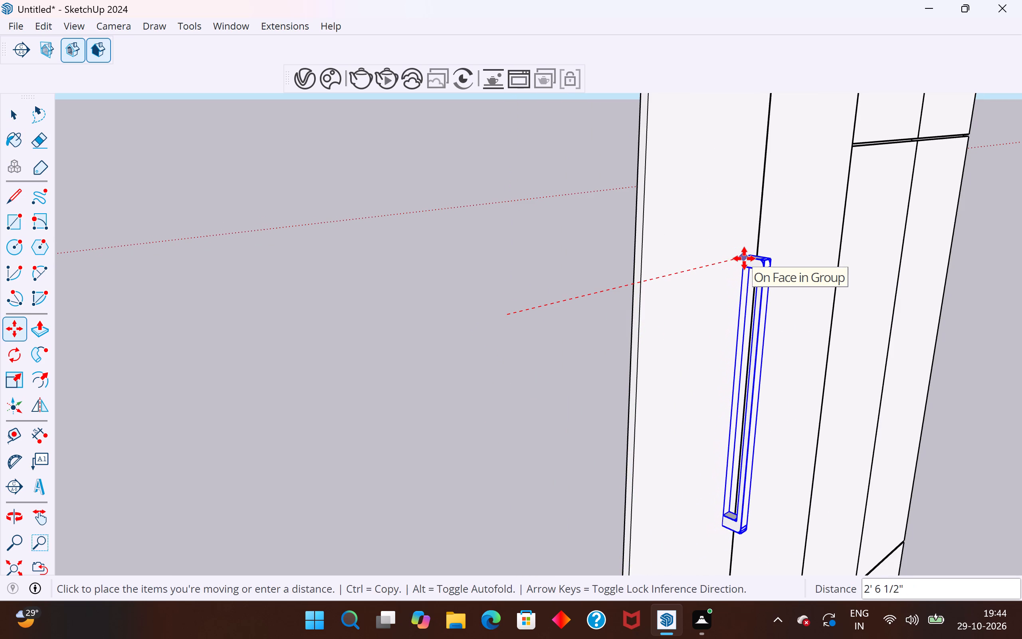
click(735, 260)
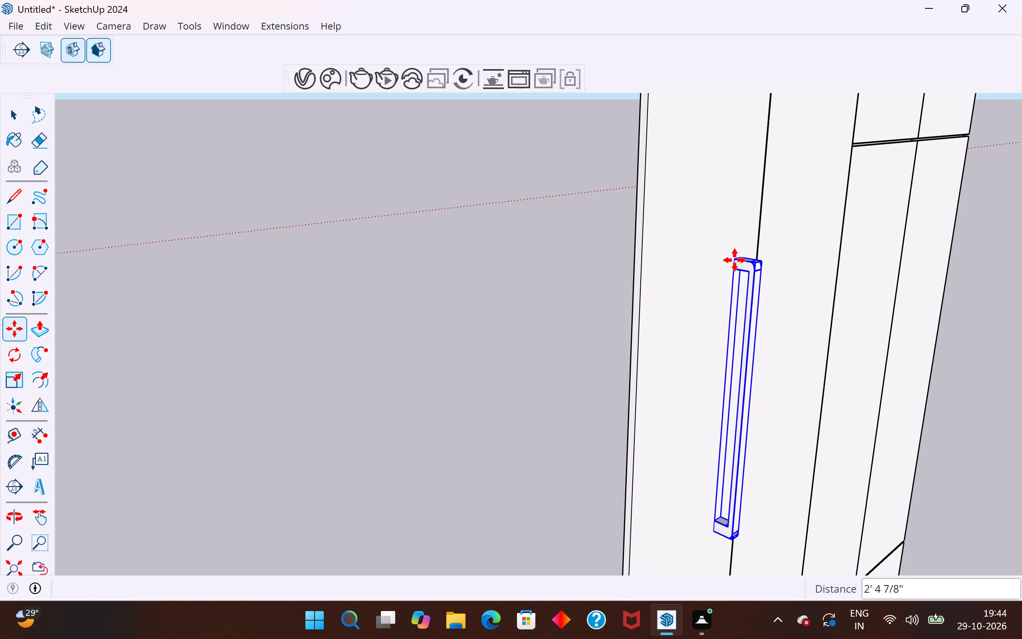
click(17, 120)
scroll(387, 333, down, 2)
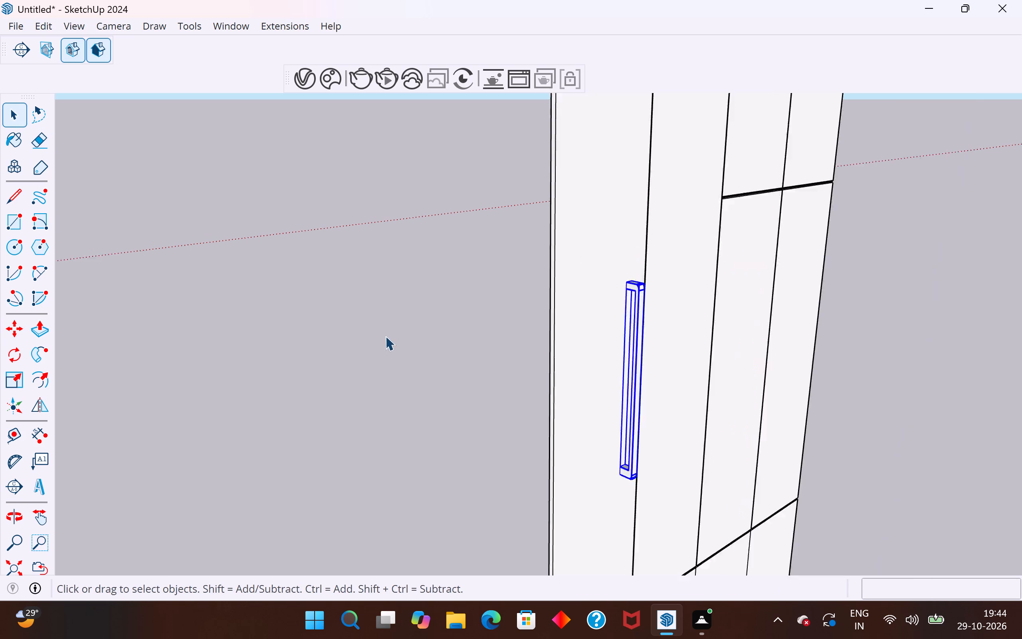
scroll(385, 336, down, 2)
middle_drag(503, 357, 75, 410)
middle_drag(529, 309, 523, 308)
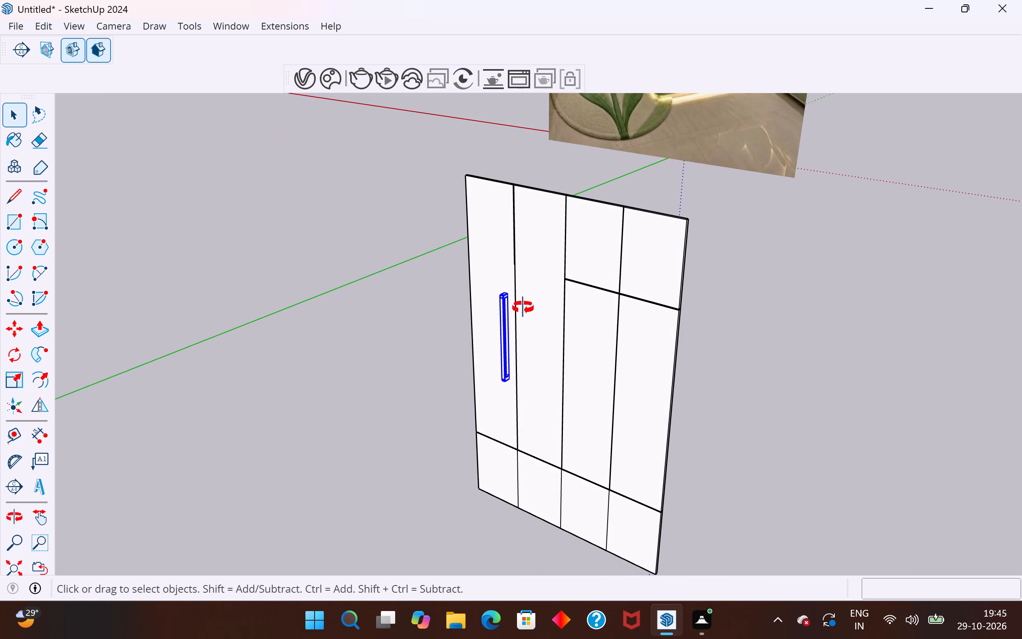
Copy the handle group 6 11/16" along the red axis onto the second tall door, across the first groove.
middle_drag(523, 308, 444, 290)
scroll(510, 290, up, 9)
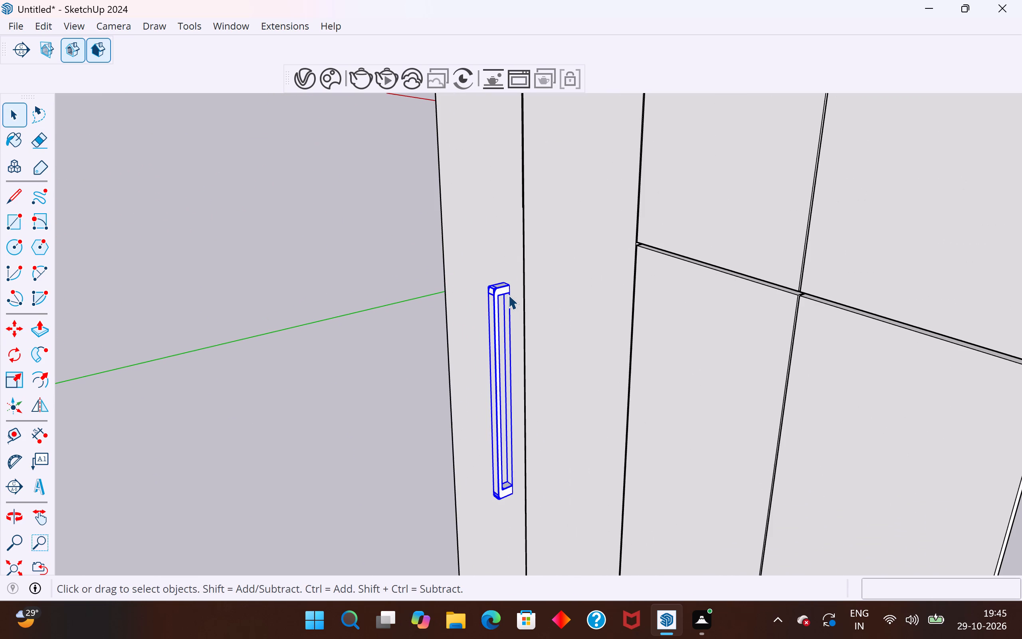
key(m)
ctrl+click(510, 284)
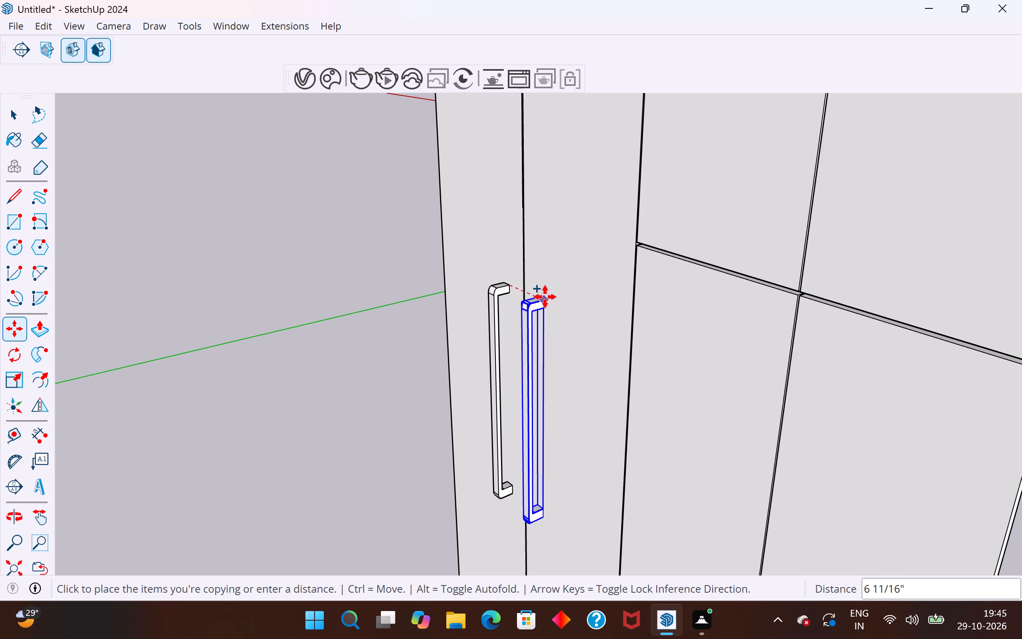
click(545, 297)
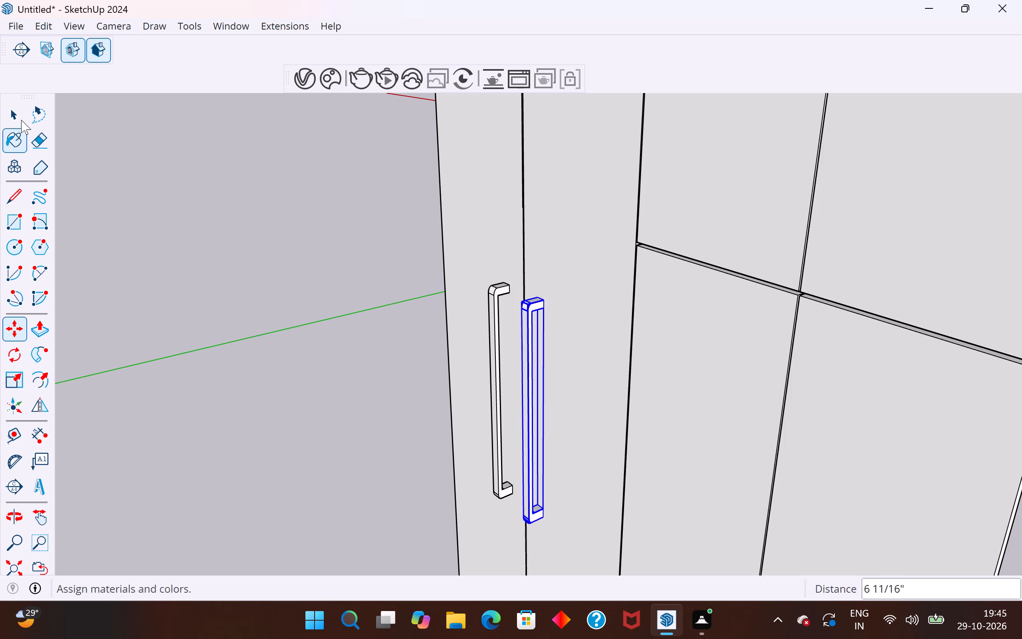
click(19, 117)
click(148, 206)
Move the first door's handle 1 1/8" along the red axis closer to the groove between the two tall doors.
middle_drag(429, 304, 800, 306)
middle_drag(630, 369, 594, 336)
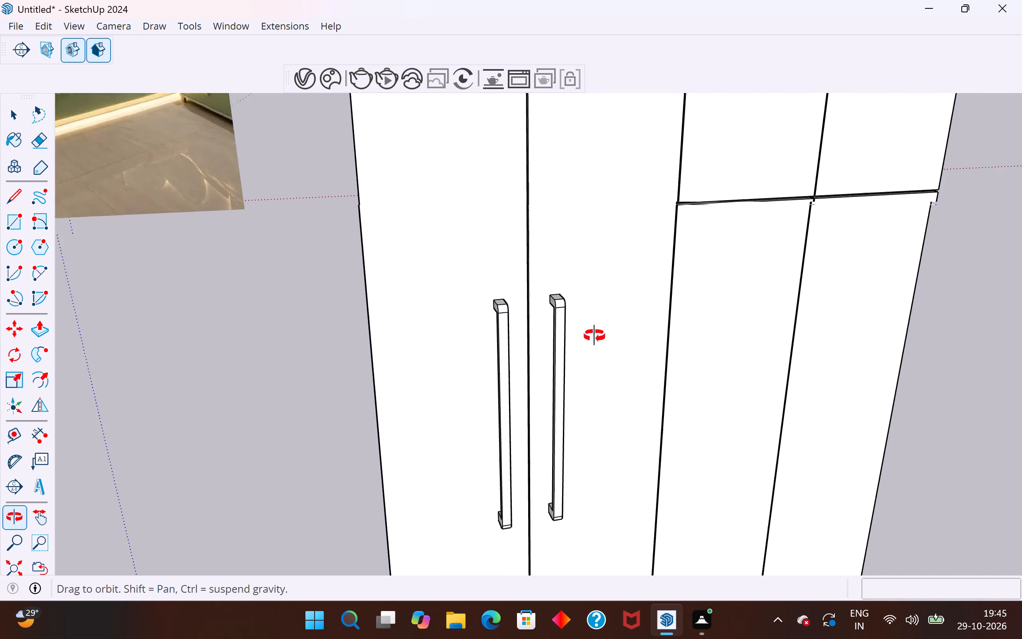
middle_drag(594, 336, 544, 318)
scroll(544, 313, down, 4)
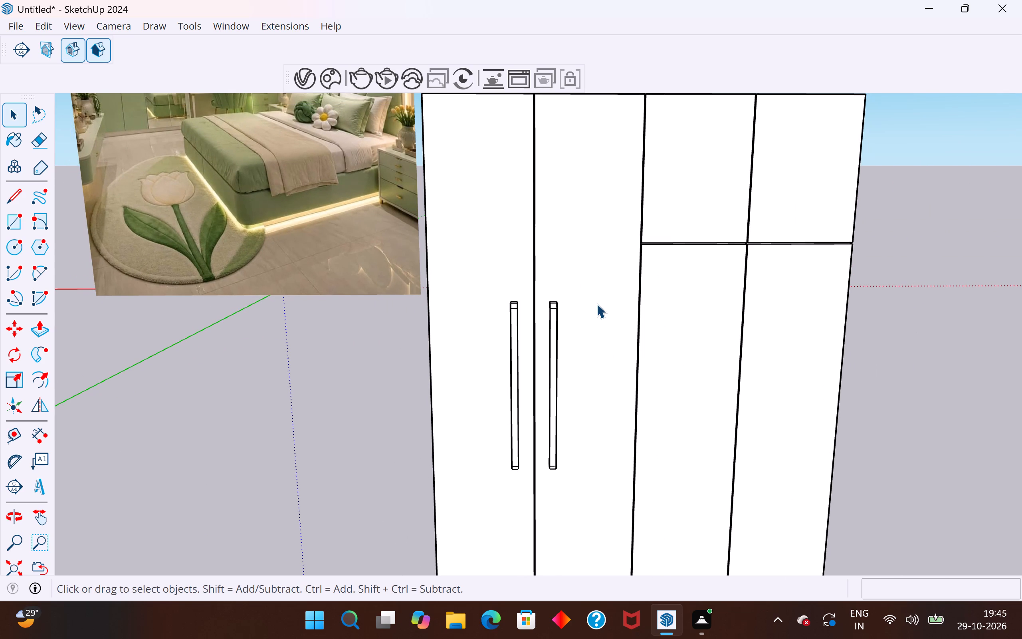
scroll(550, 326, down, 4)
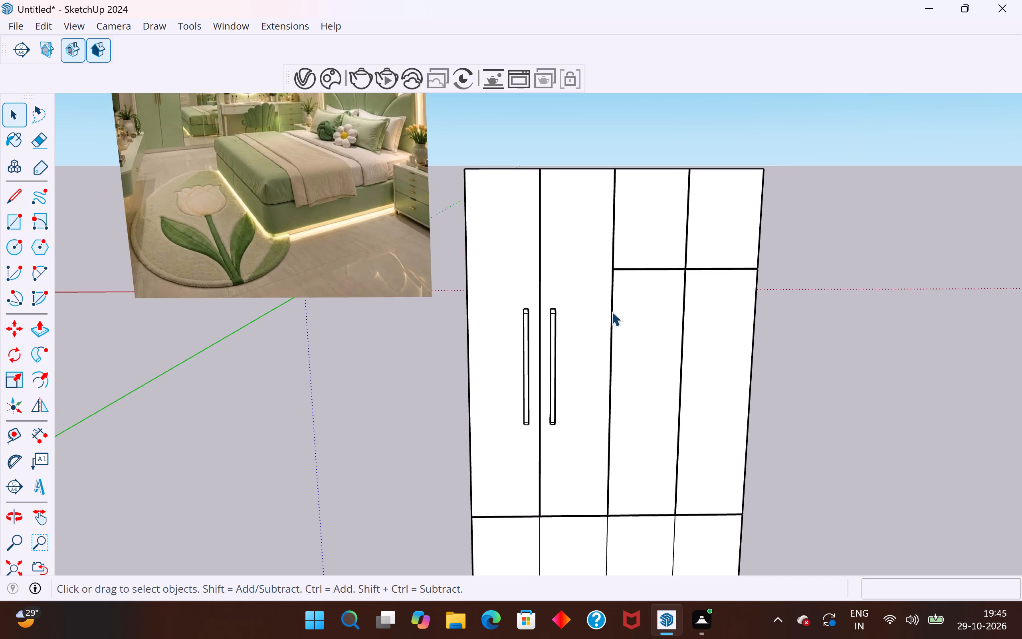
middle_drag(608, 327, 559, 409)
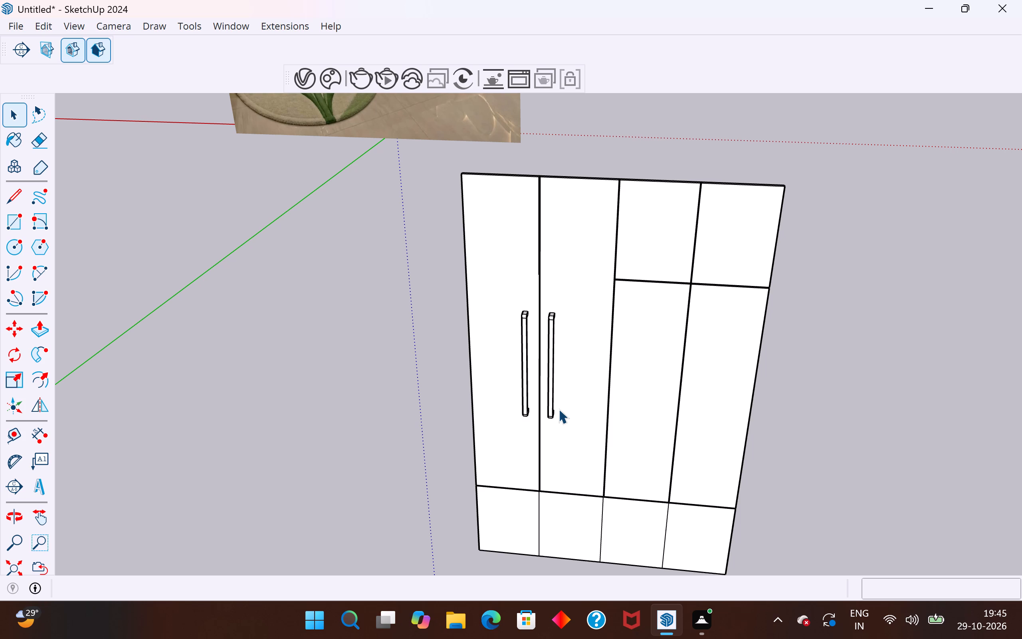
scroll(551, 403, up, 4)
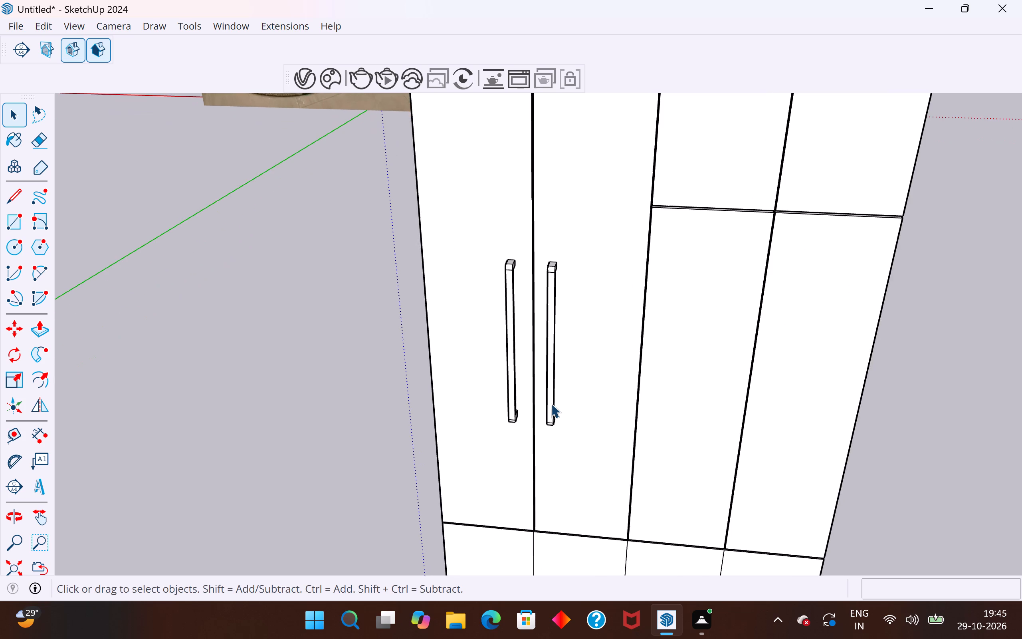
scroll(508, 274, up, 5)
click(515, 268)
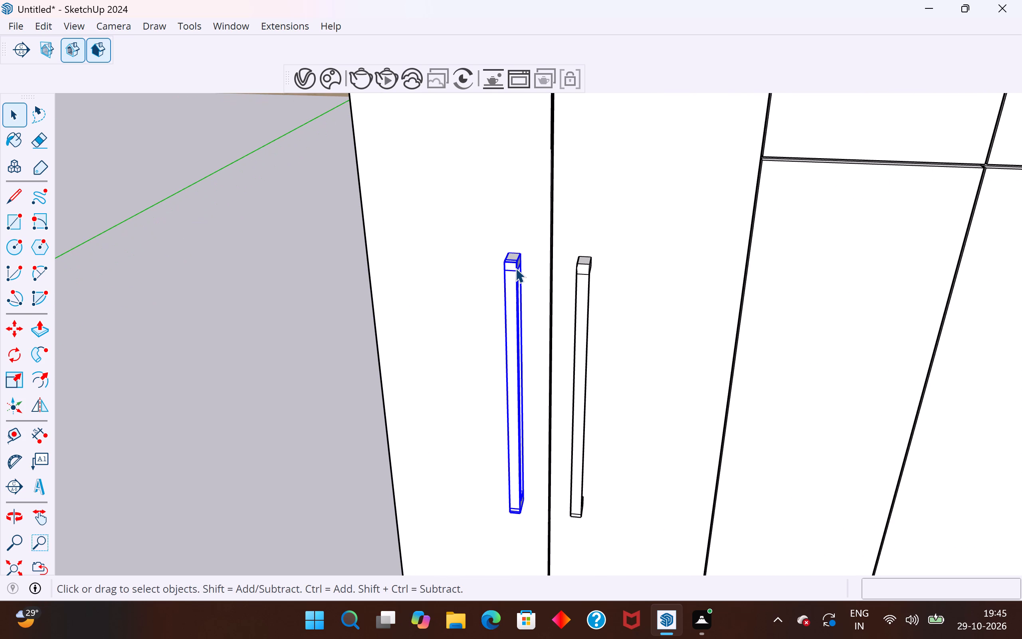
key(m)
scroll(527, 242, up, 6)
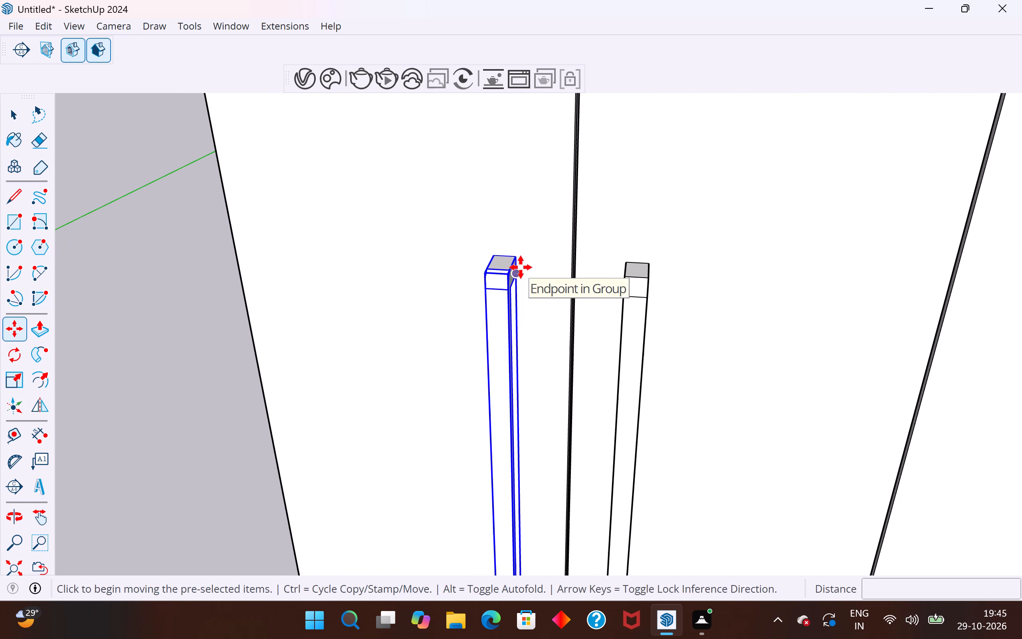
click(521, 258)
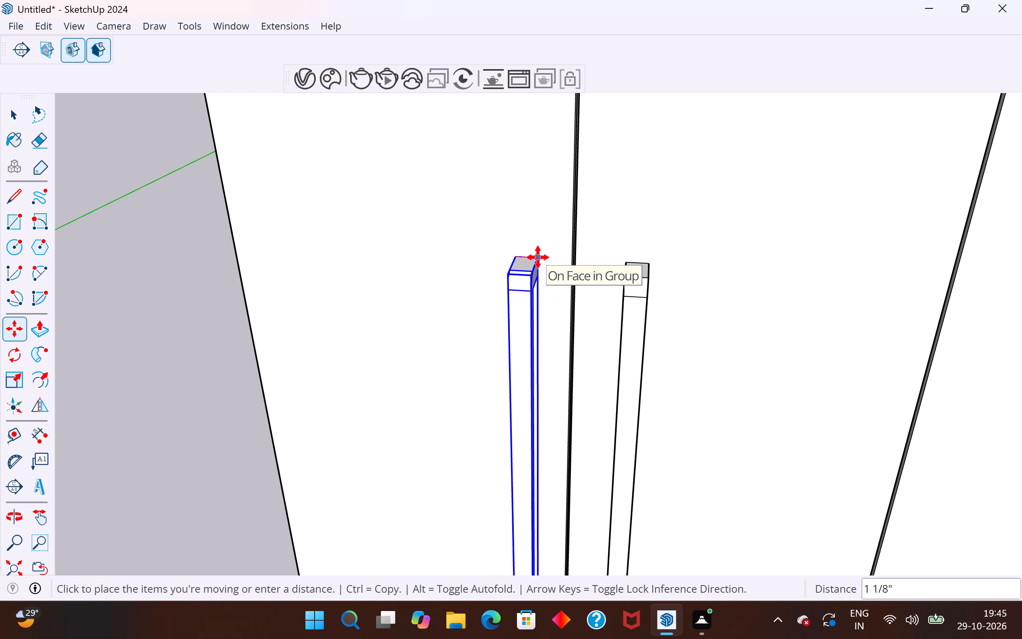
click(538, 257)
click(14, 118)
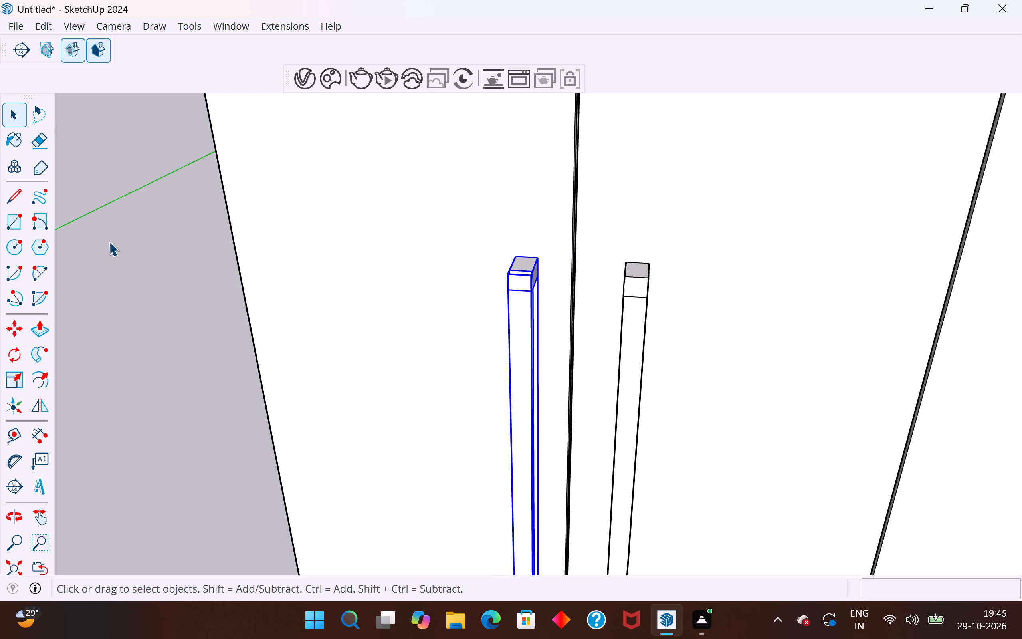
click(109, 242)
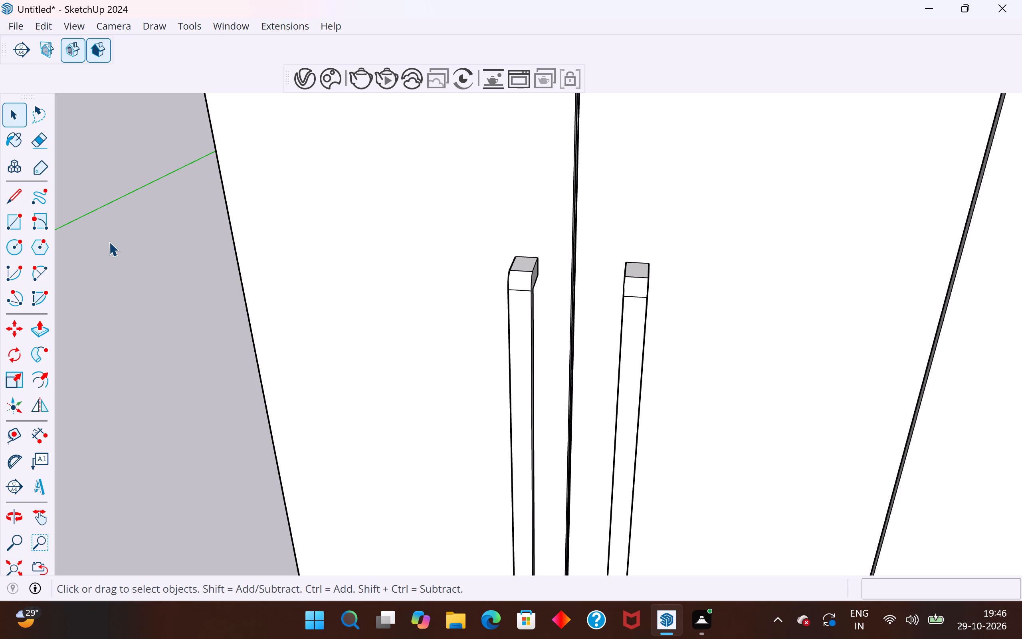
Examine the spacing of the two handles on either side of the groove between the tall doors.
click(634, 296)
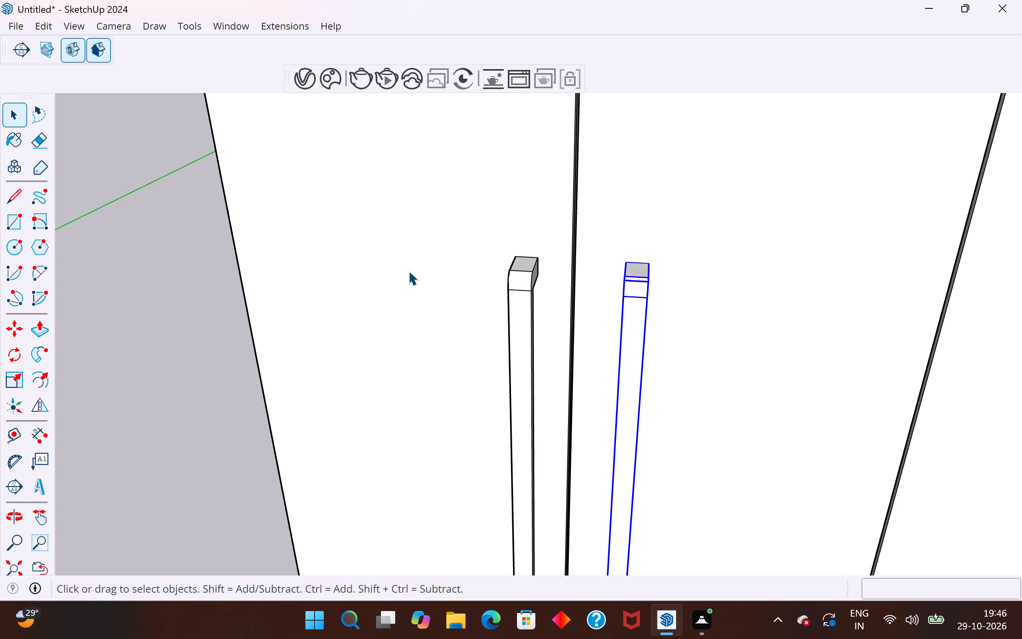
click(155, 254)
scroll(666, 262, down, 10)
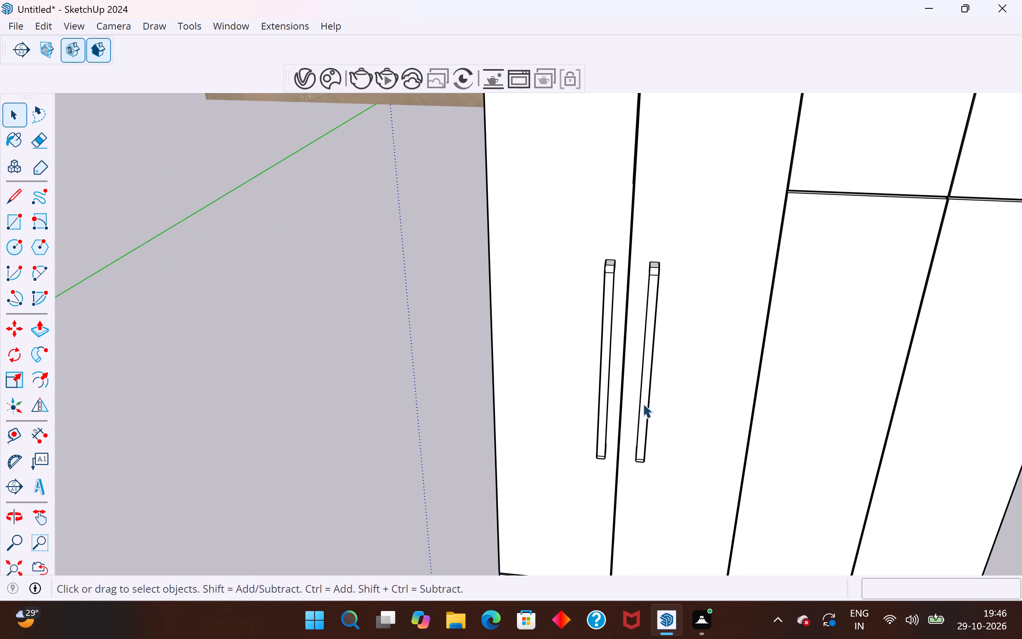
middle_drag(644, 407, 619, 341)
scroll(619, 341, down, 5)
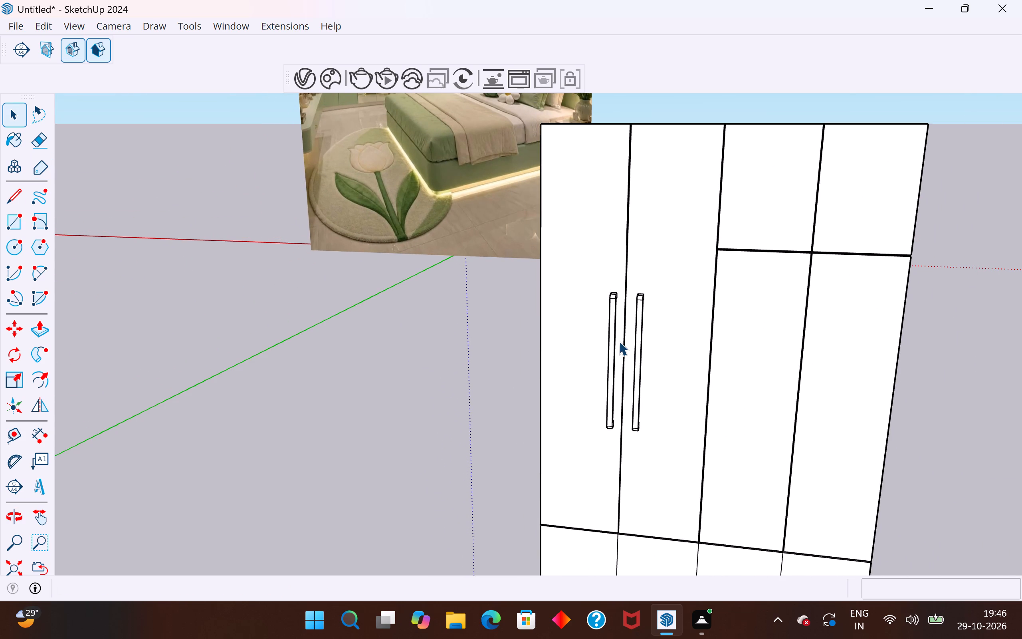
scroll(619, 341, down, 3)
click(906, 389)
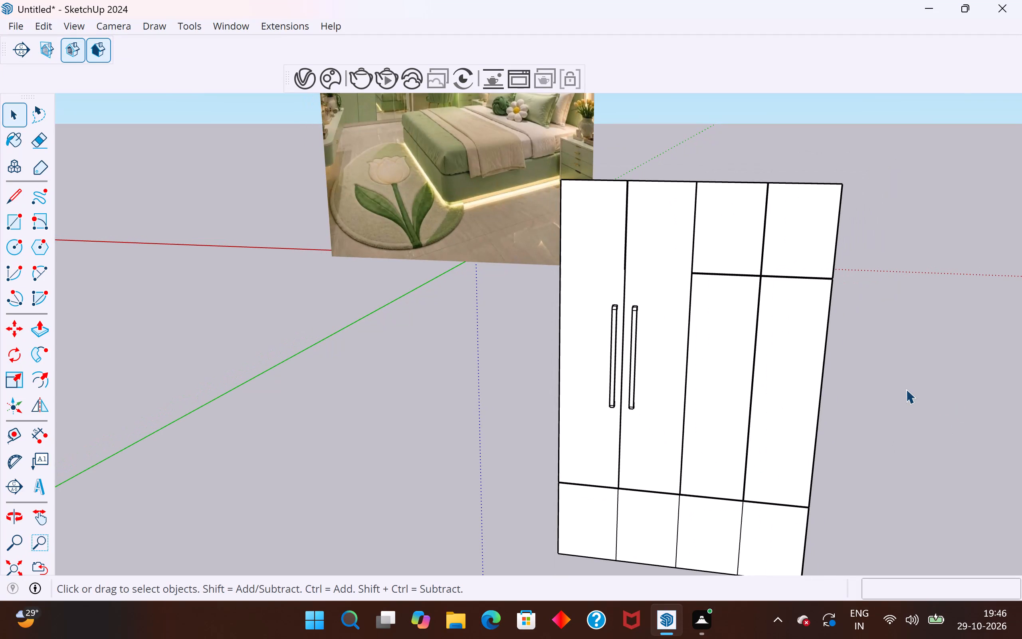
scroll(558, 280, down, 1)
middle_drag(589, 339, 581, 377)
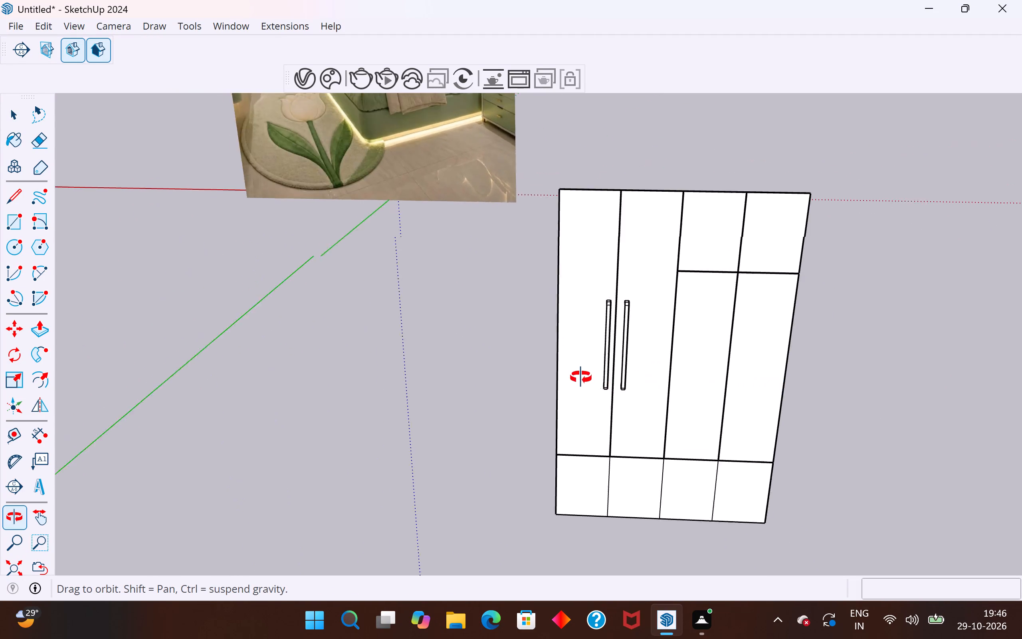
middle_drag(581, 377, 583, 357)
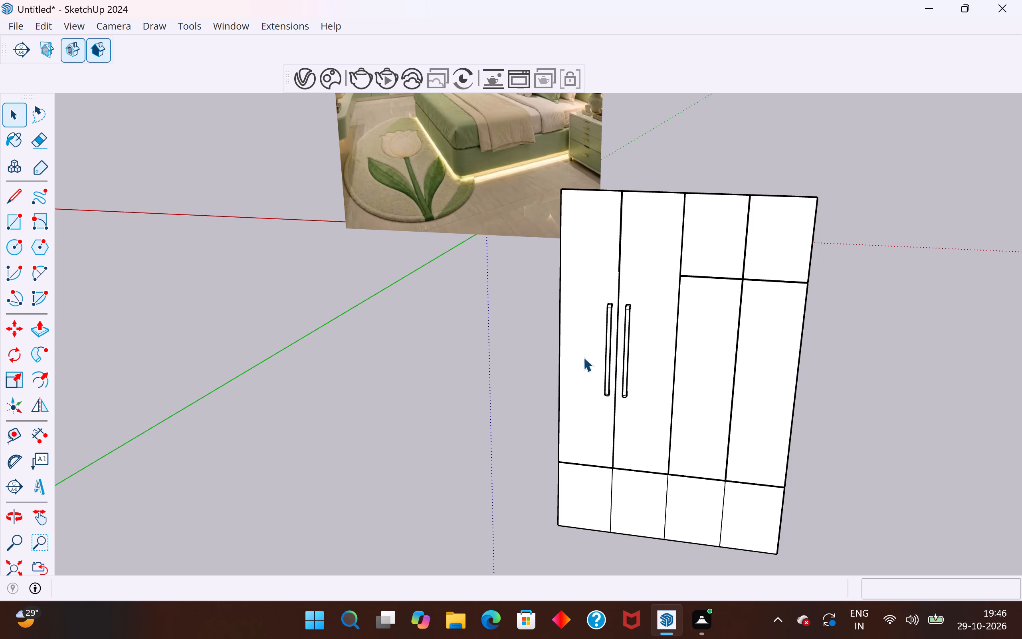
click(504, 373)
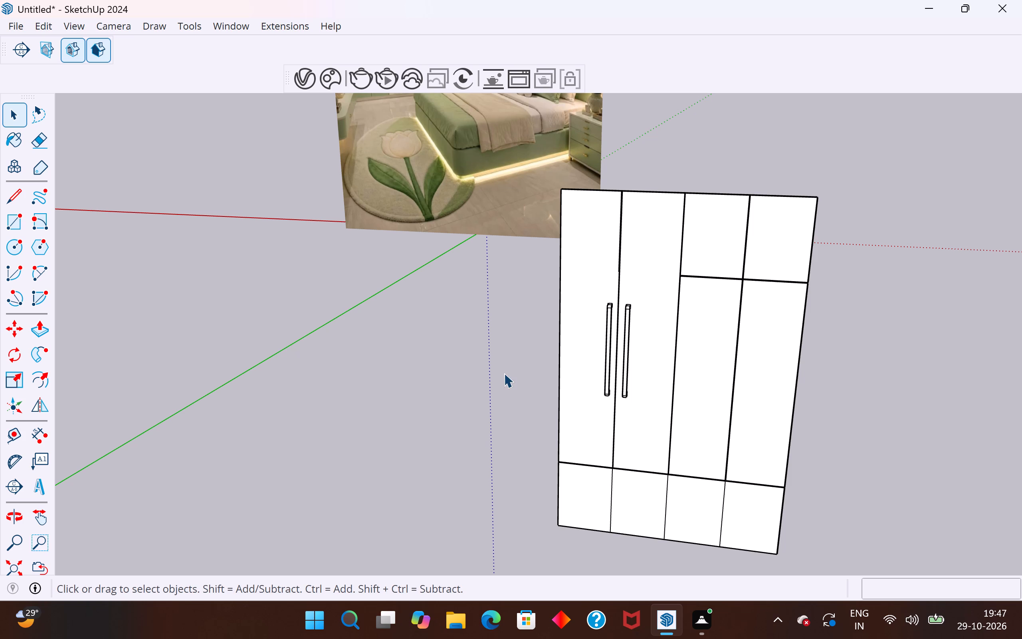
Move the second door's handle about 3/16" towards the groove between the two tall doors.
middle_drag(619, 422, 715, 287)
scroll(622, 417, up, 4)
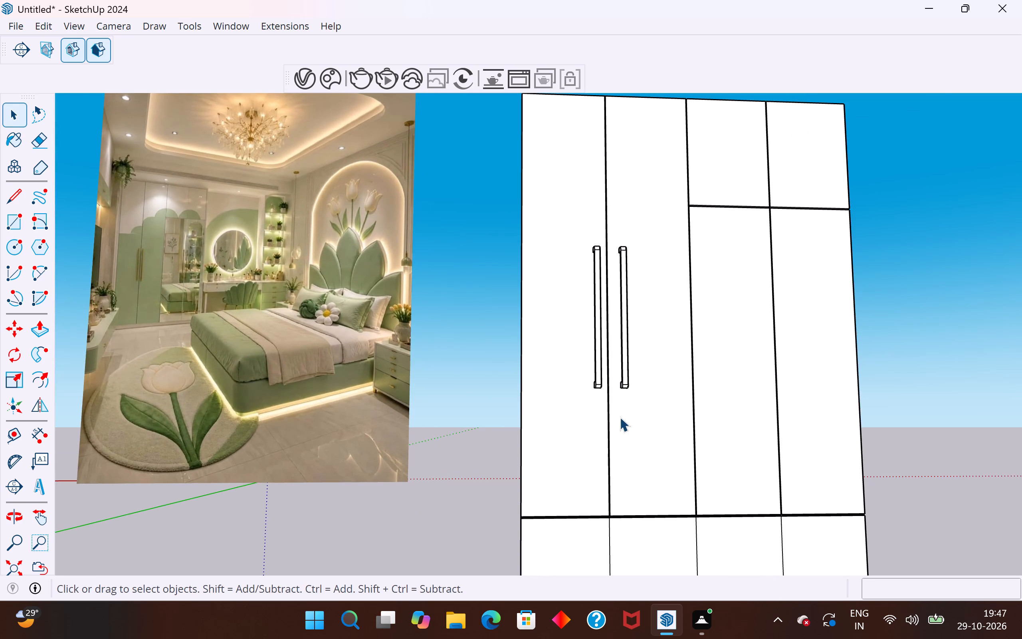
middle_drag(667, 413, 656, 562)
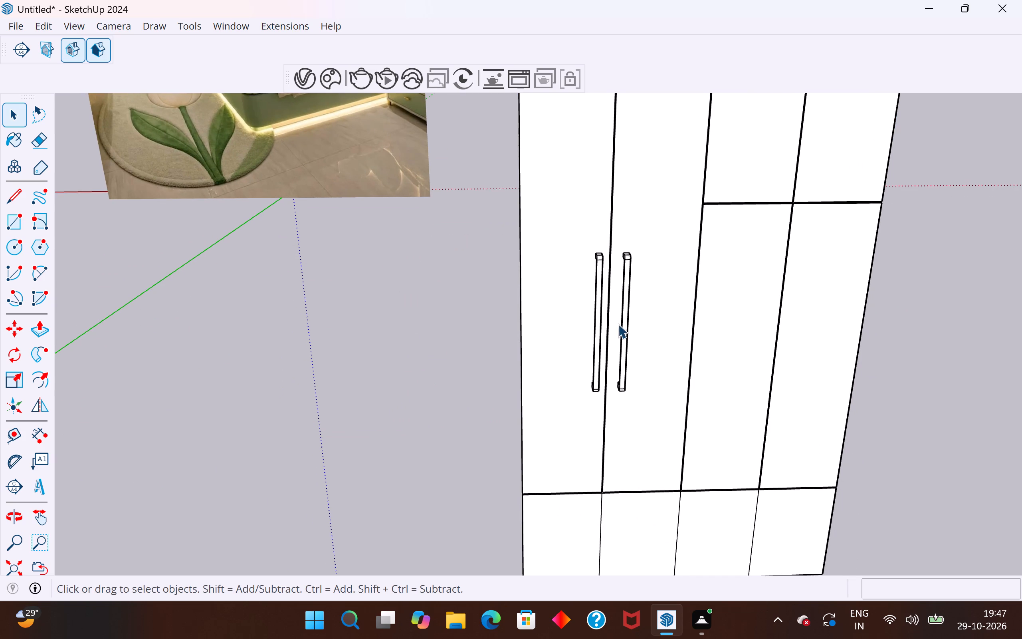
scroll(619, 270, up, 5)
click(633, 279)
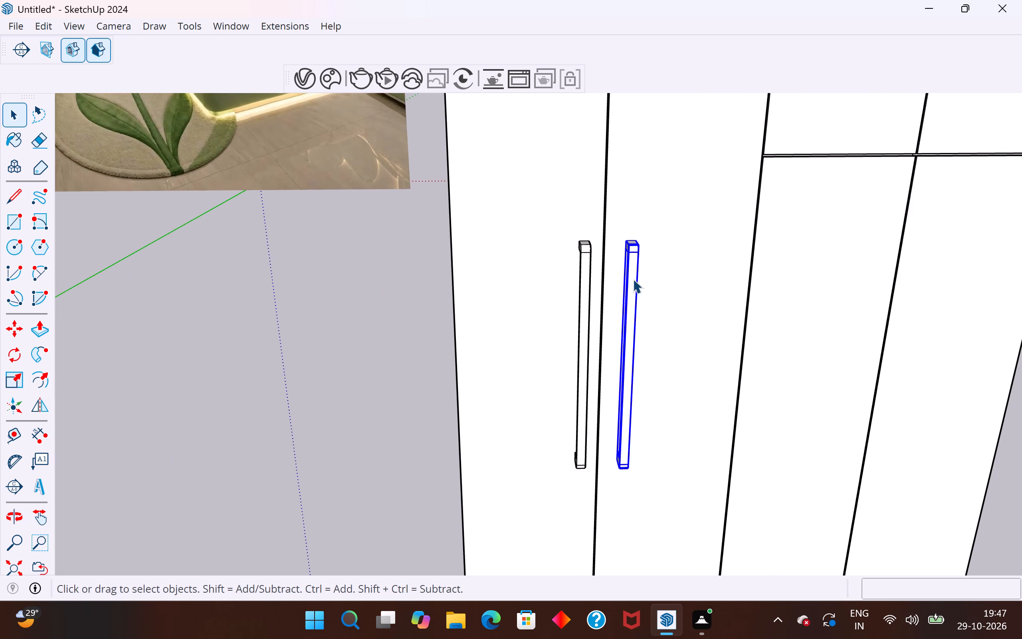
scroll(499, 382, down, 5)
middle_drag(606, 334, 485, 419)
scroll(549, 308, up, 4)
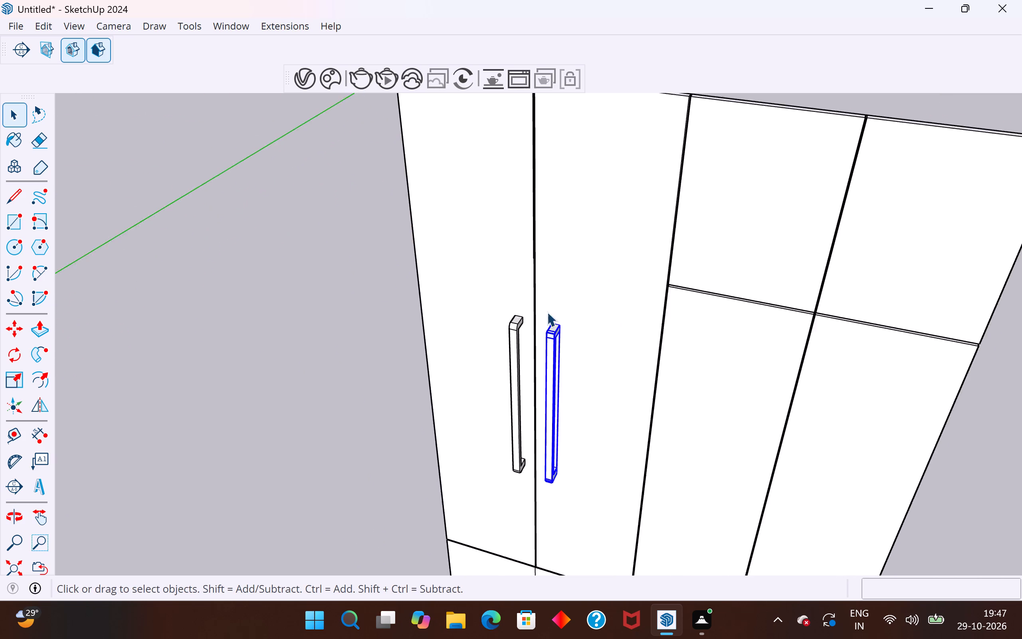
scroll(547, 312, up, 6)
key(m)
scroll(558, 320, up, 3)
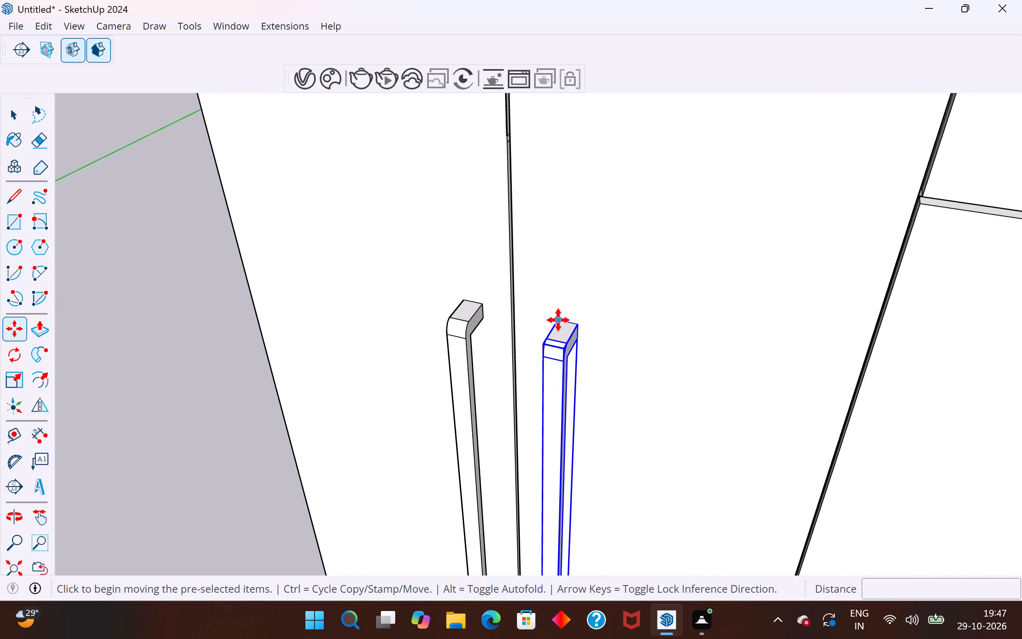
click(558, 320)
click(547, 319)
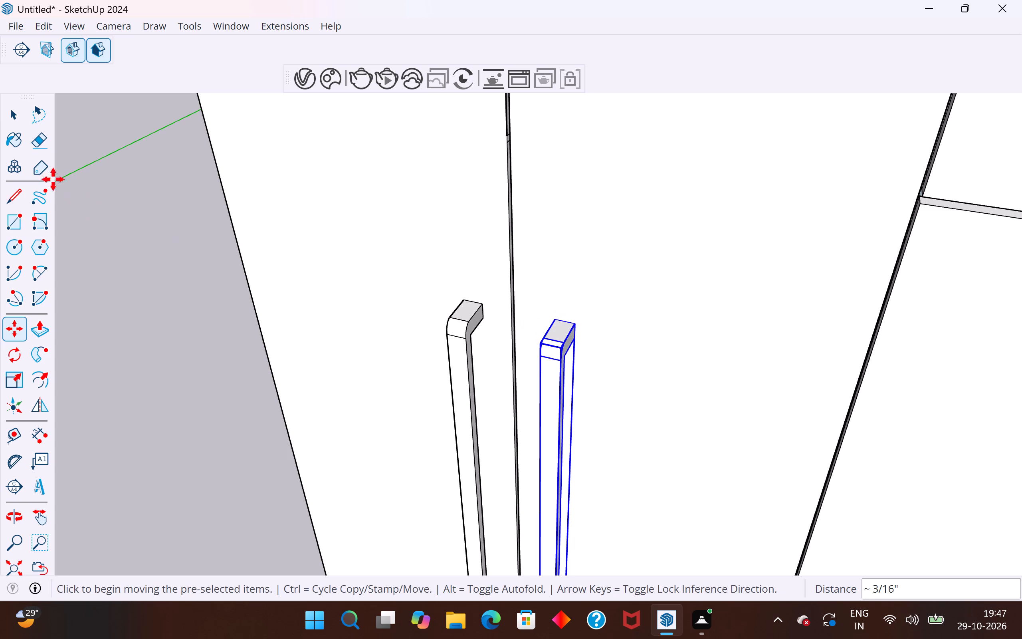
click(20, 118)
click(117, 330)
Inspect the handle pair and wardrobe front from several angles against the bedroom reference image.
middle_drag(553, 394, 634, 355)
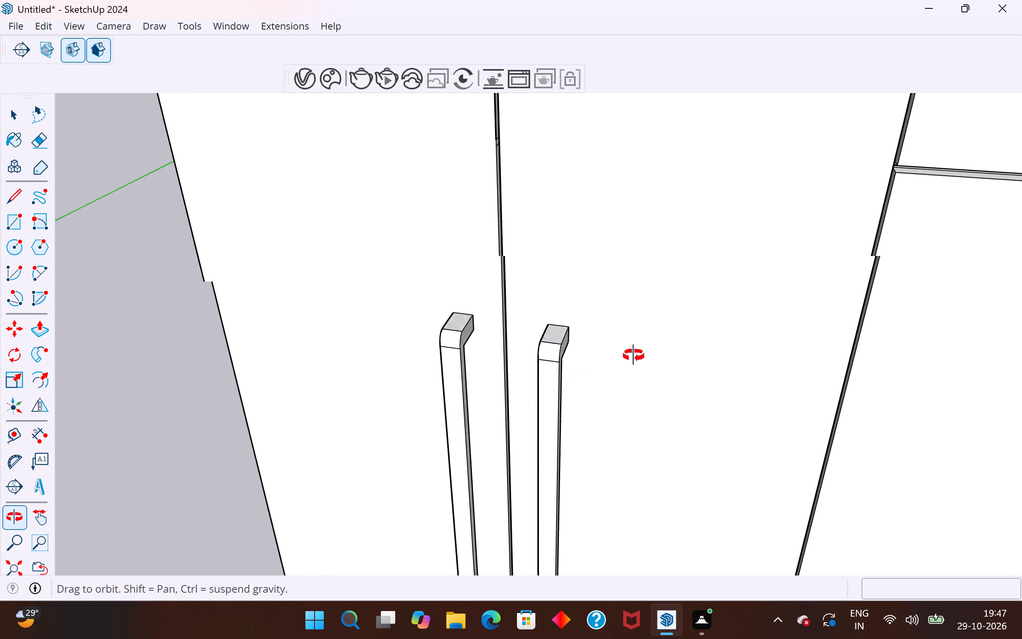
middle_drag(634, 355, 679, 251)
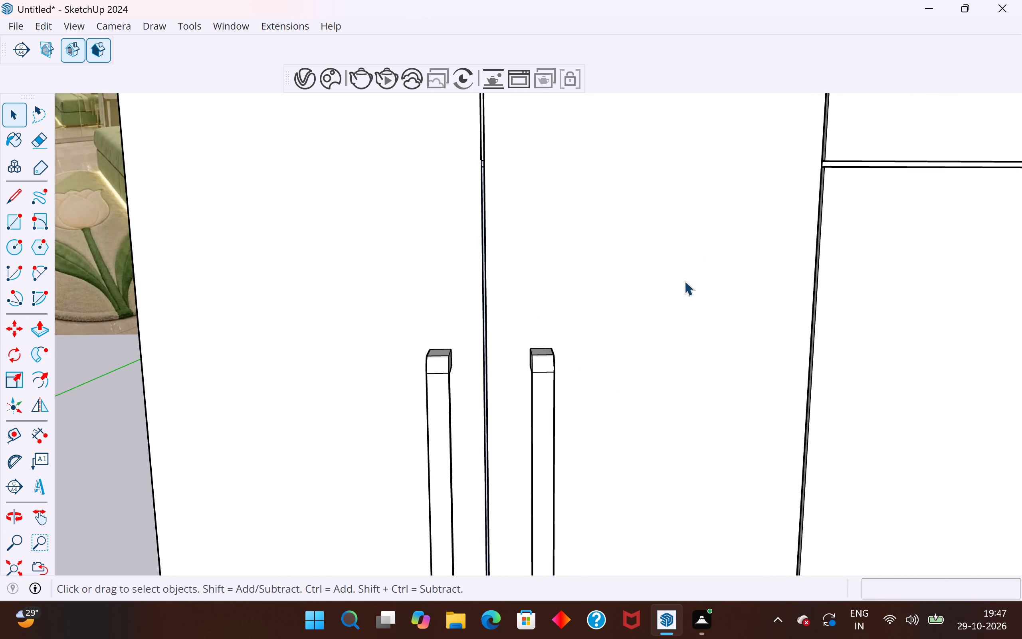
scroll(684, 281, down, 4)
scroll(573, 384, down, 5)
scroll(581, 237, down, 4)
scroll(564, 506, up, 3)
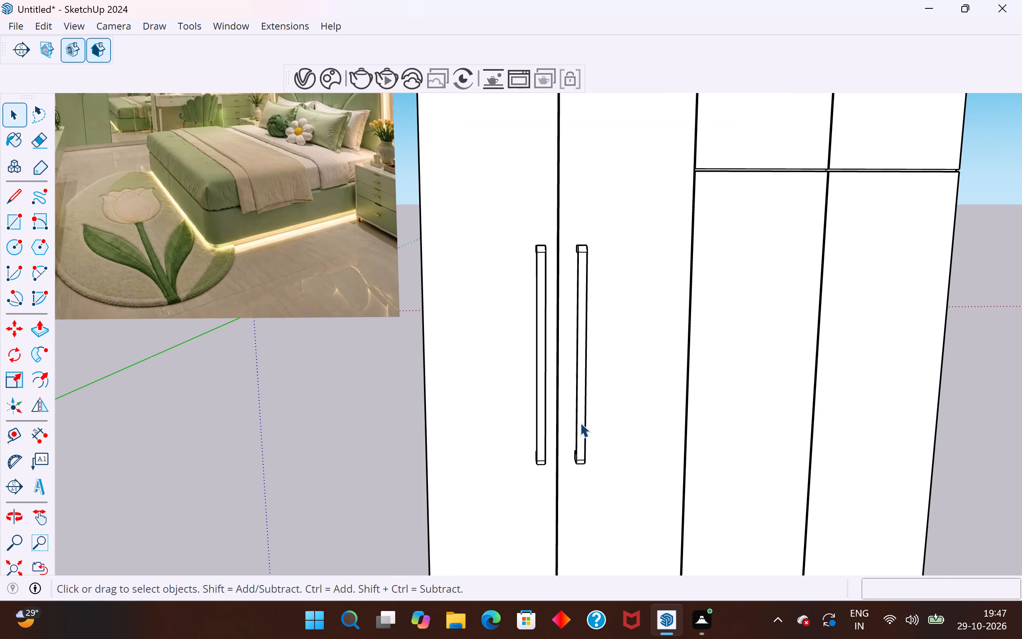
scroll(571, 404, down, 3)
click(352, 427)
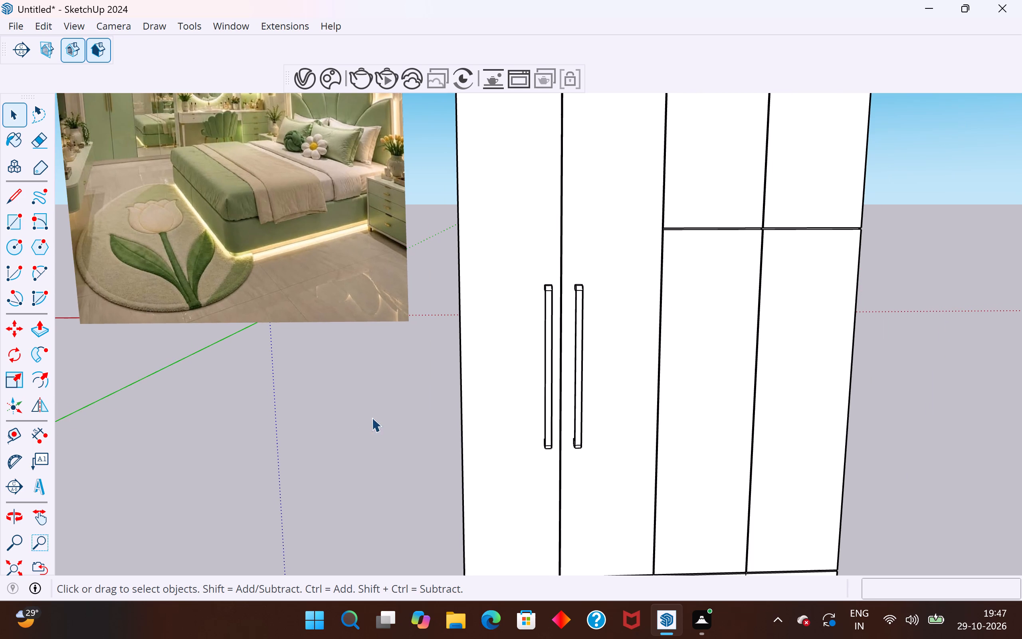
scroll(483, 361, down, 4)
click(842, 401)
middle_drag(627, 373, 500, 341)
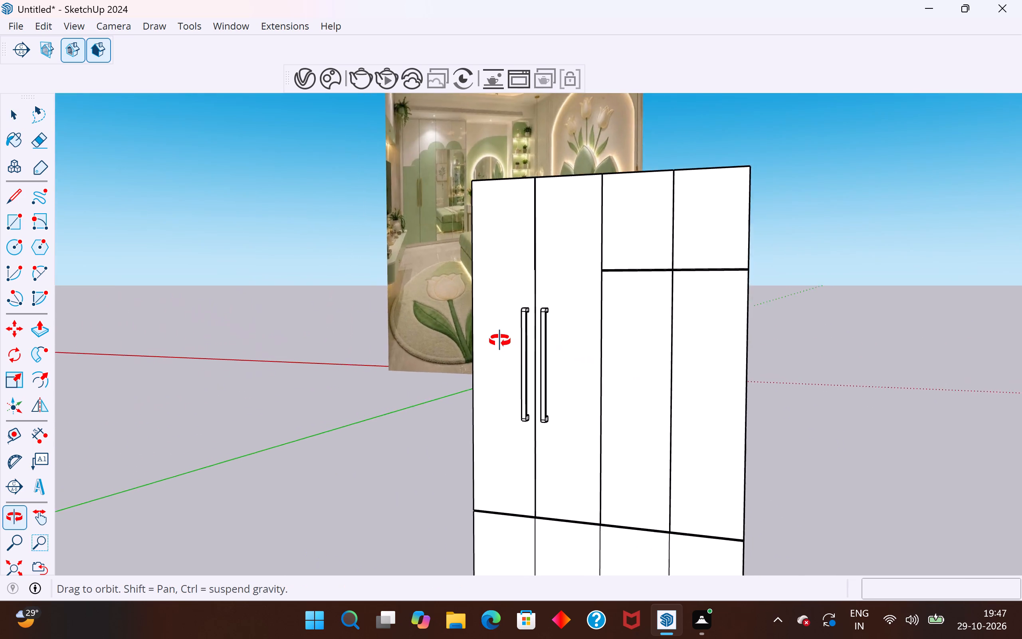
middle_drag(500, 341, 741, 526)
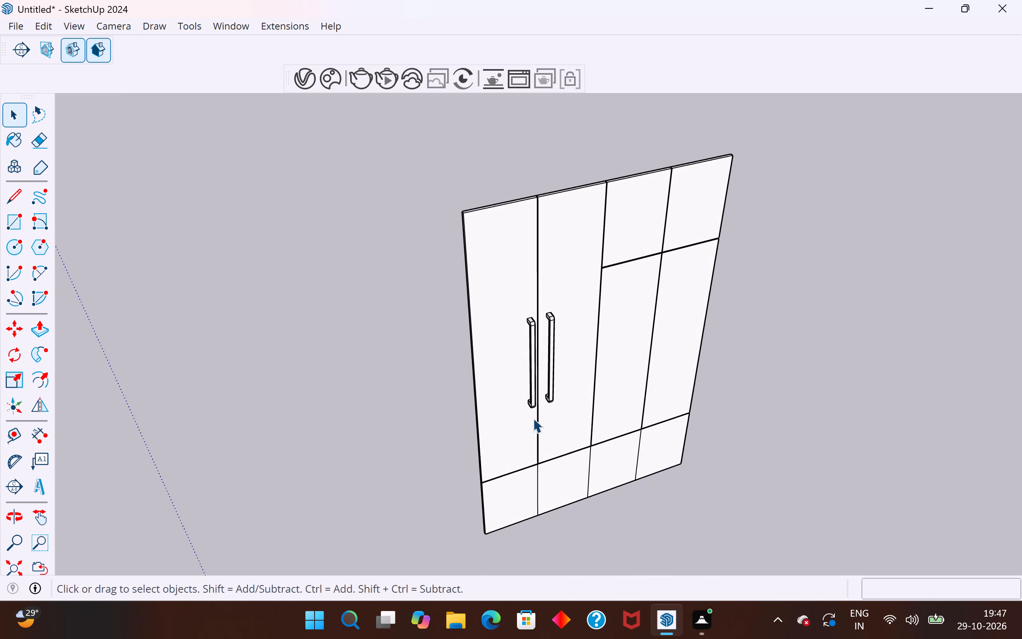
scroll(528, 421, down, 3)
click(636, 511)
middle_drag(695, 395, 553, 338)
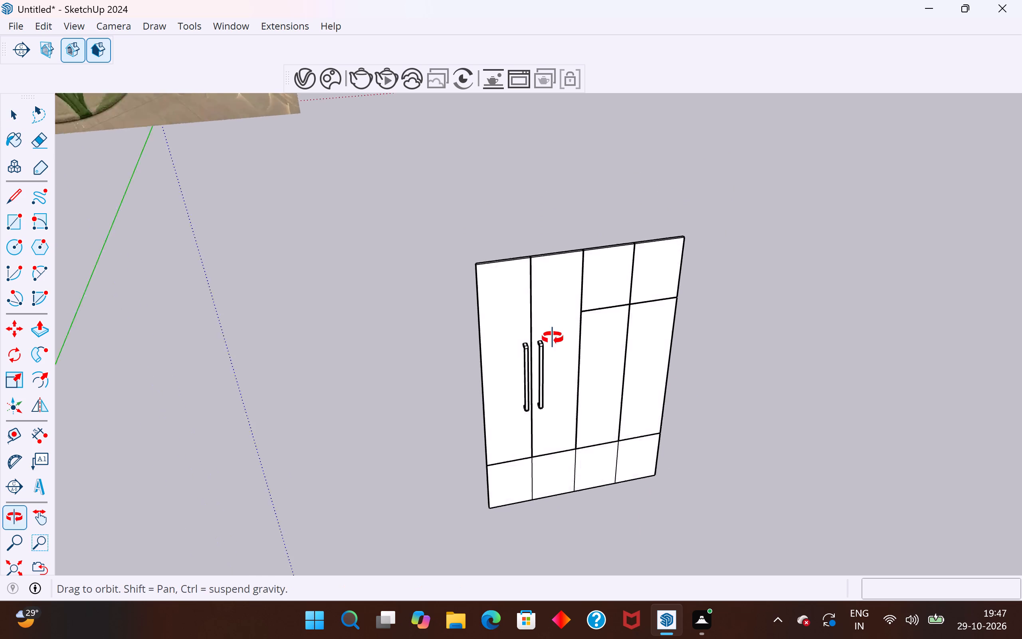
middle_drag(553, 338, 522, 293)
scroll(569, 356, down, 3)
middle_drag(561, 417, 581, 303)
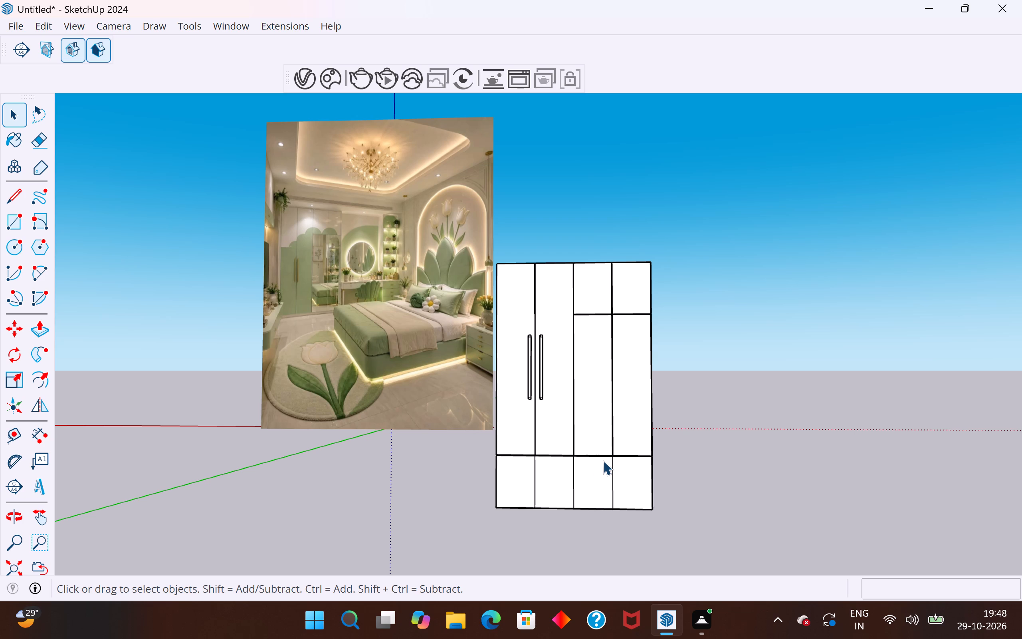
scroll(603, 460, up, 4)
scroll(551, 459, up, 11)
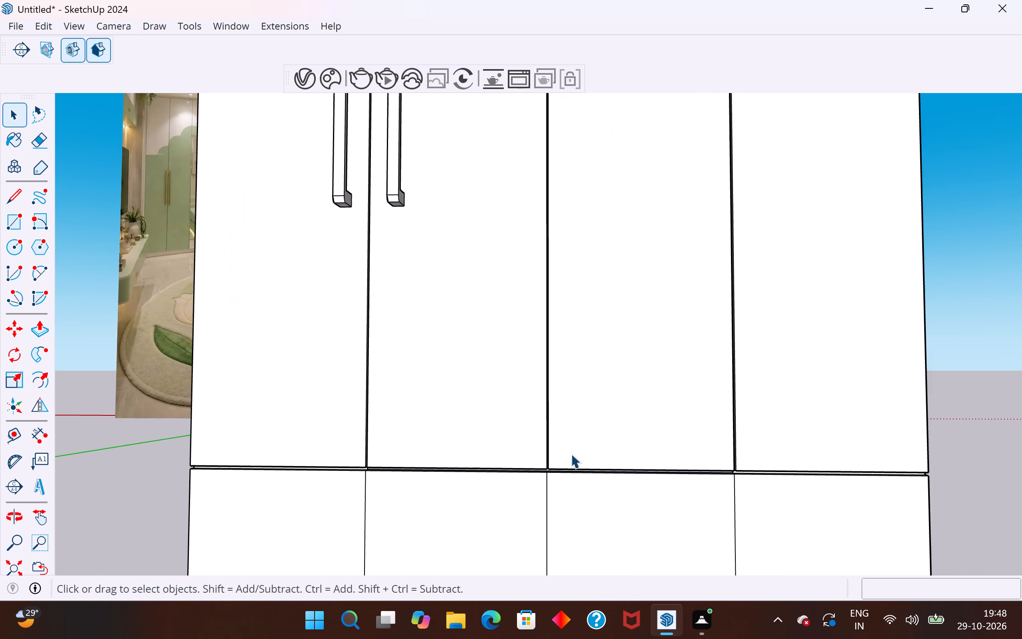
Draw a vertical line about 5/16" long across the horizontal groove's back face at the wardrobe's middle vertical groove.
middle_drag(570, 466, 566, 493)
scroll(546, 478, up, 13)
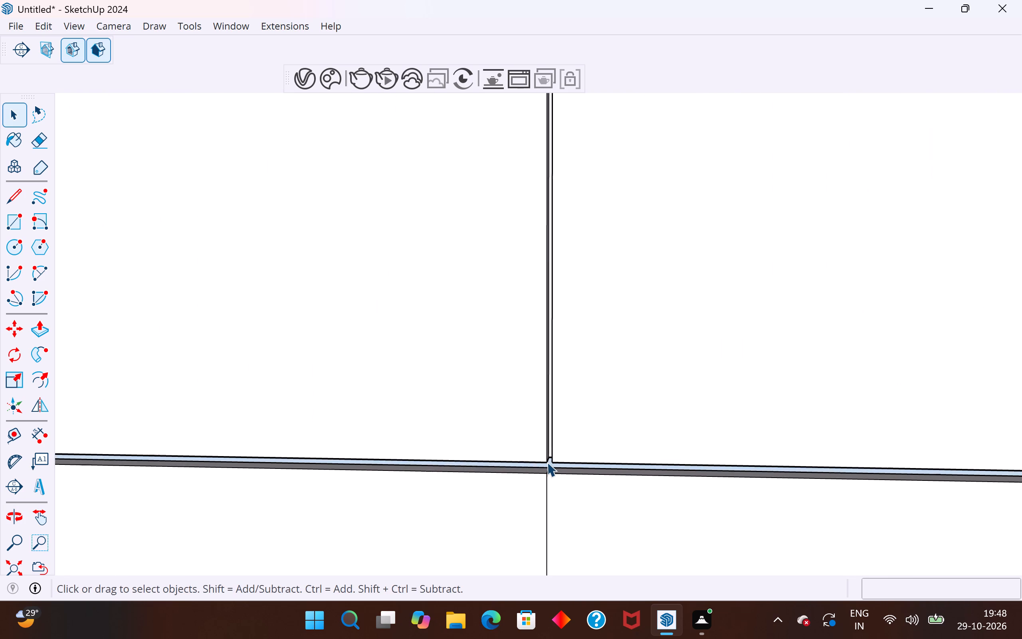
scroll(547, 462, up, 6)
middle_drag(551, 459, 522, 363)
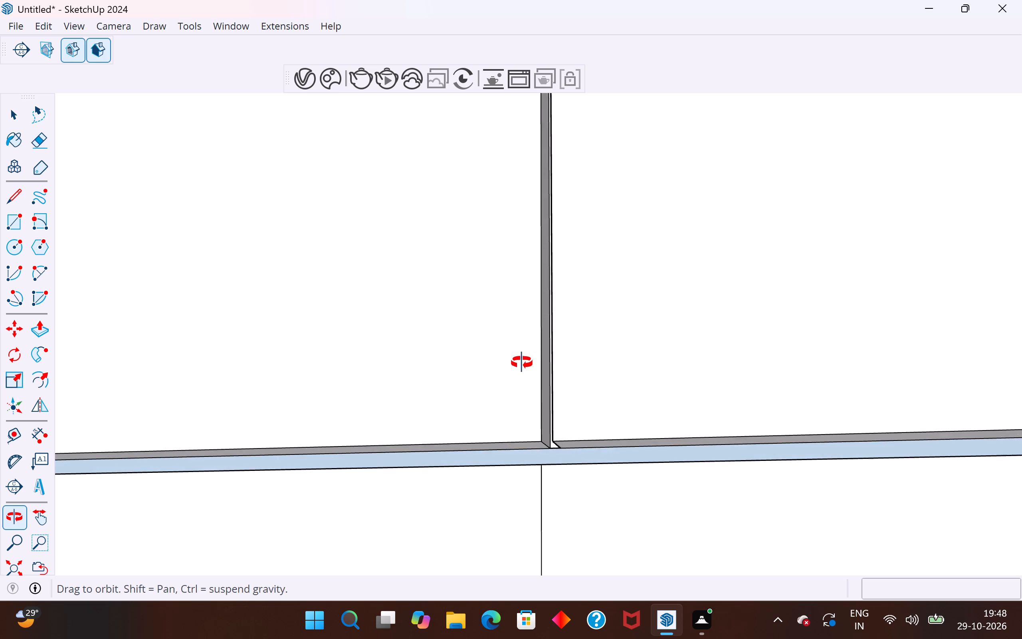
middle_drag(522, 363, 513, 416)
scroll(543, 447, up, 9)
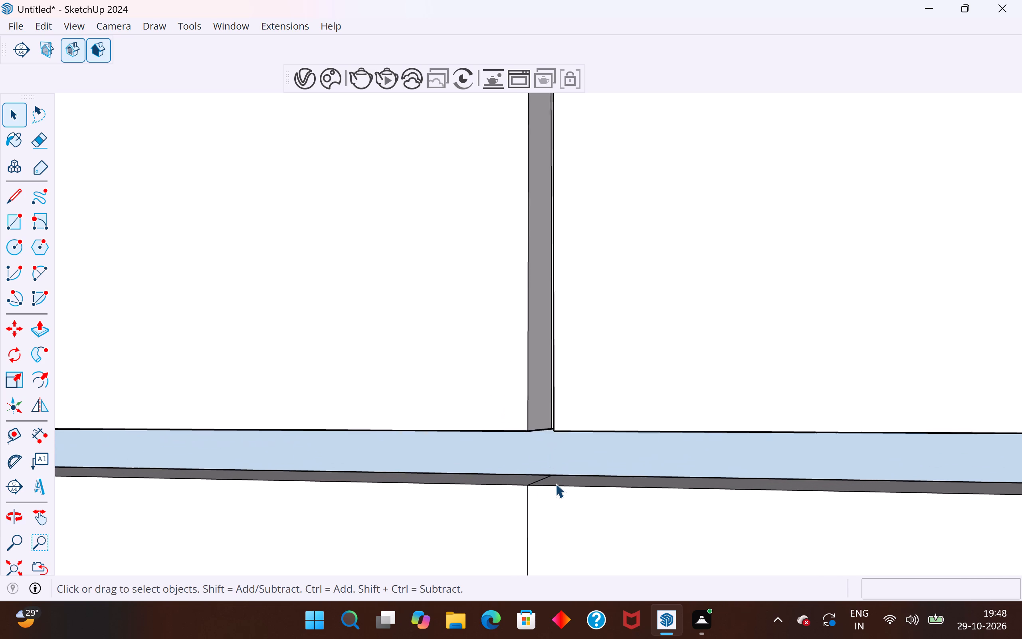
scroll(555, 483, up, 1)
middle_drag(552, 479, 603, 478)
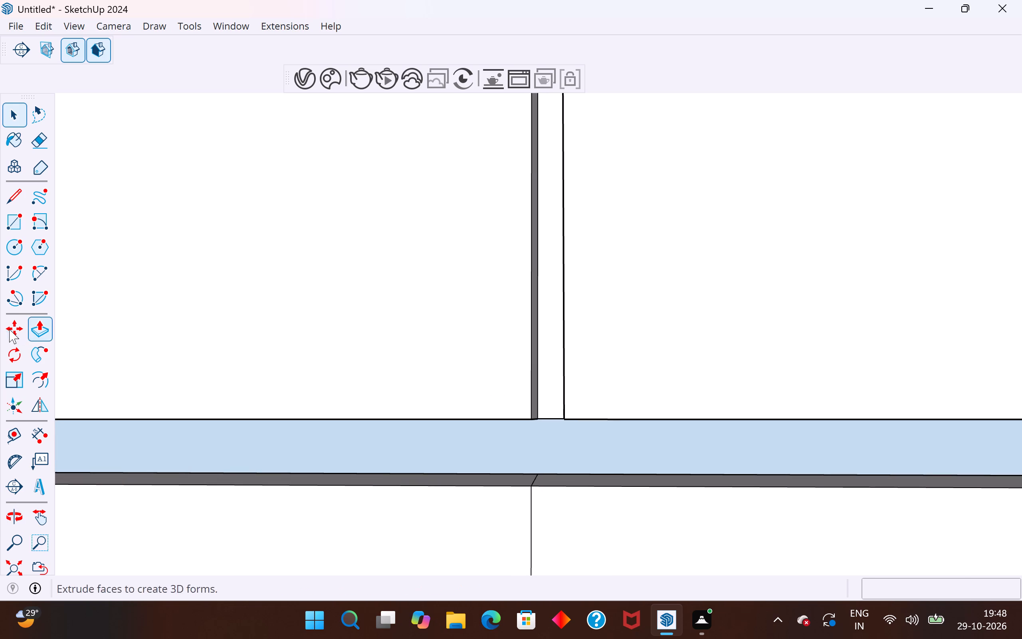
click(13, 195)
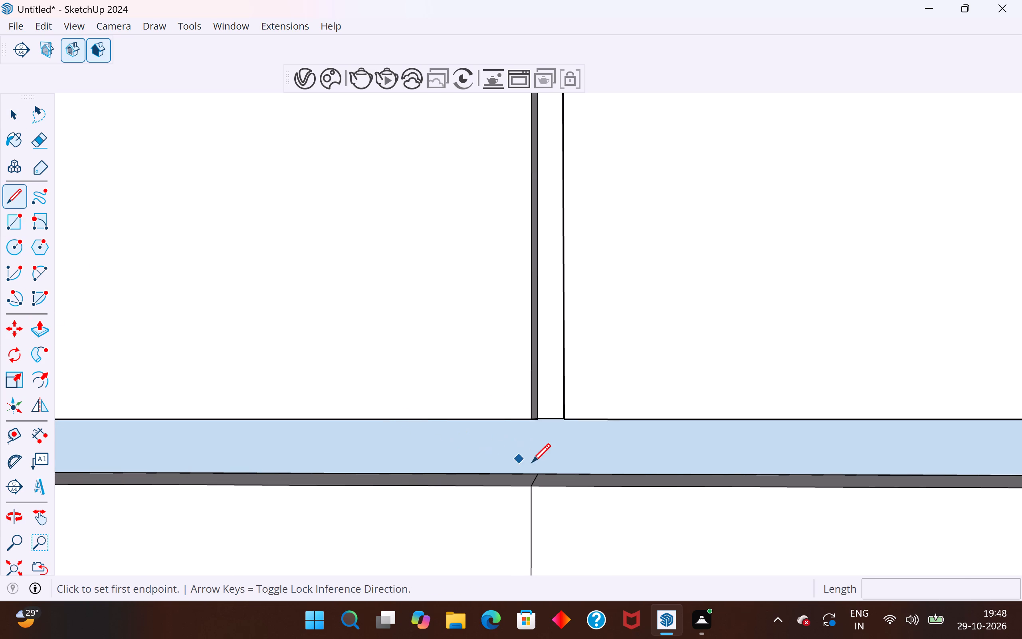
scroll(535, 461, up, 4)
middle_drag(541, 466, 513, 458)
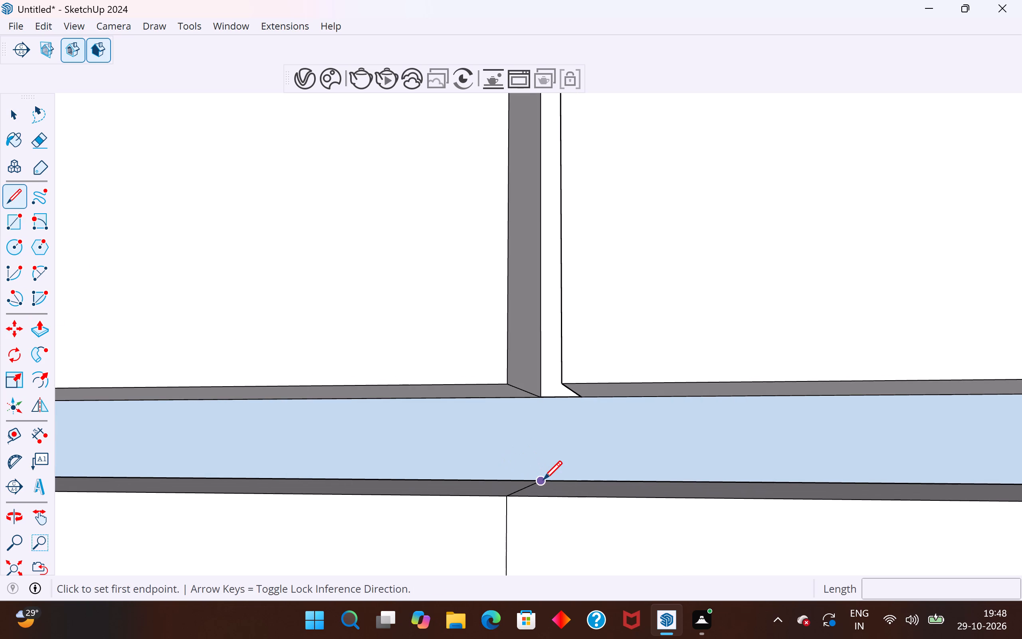
click(543, 479)
click(542, 400)
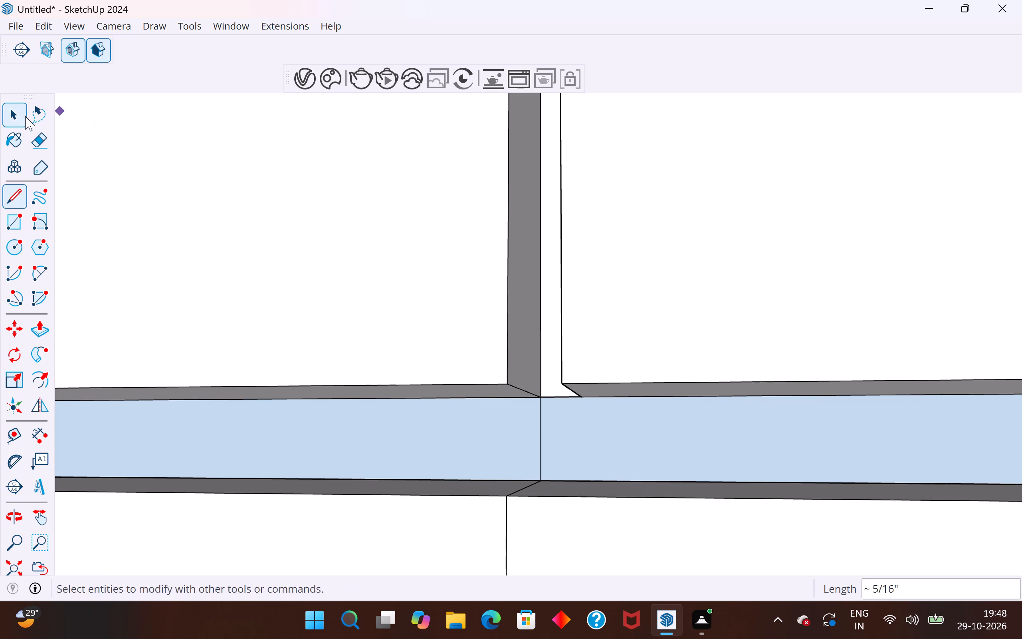
click(18, 111)
Examine the split horizontal groove's back face below the third and fourth doors.
scroll(434, 450, down, 20)
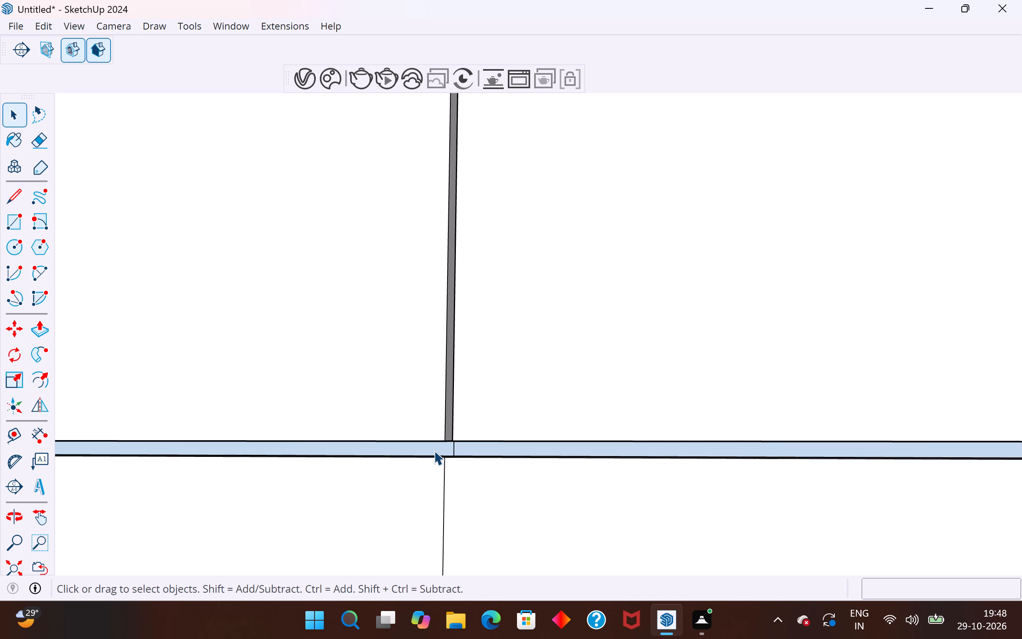
scroll(434, 450, down, 9)
middle_drag(810, 531, 792, 622)
scroll(759, 452, up, 5)
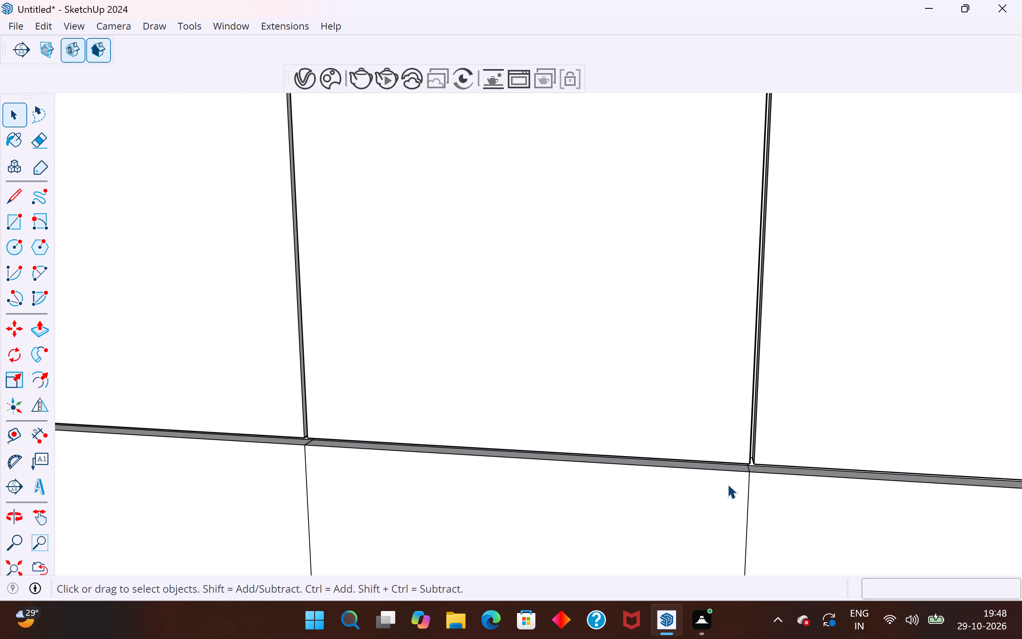
scroll(727, 484, up, 6)
middle_drag(723, 464, 710, 392)
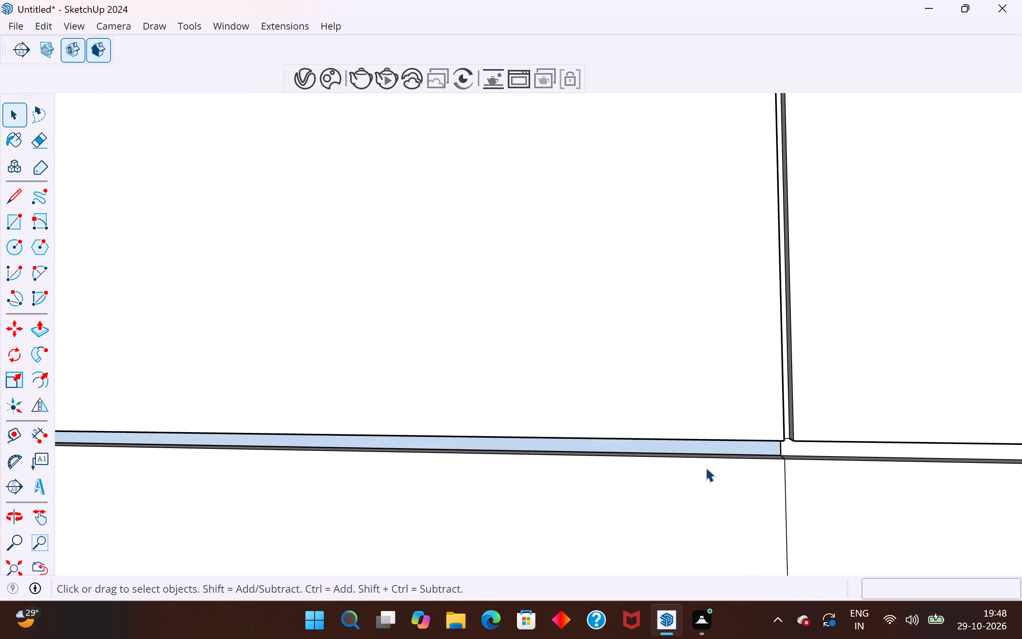
scroll(726, 441, up, 3)
click(725, 452)
scroll(725, 452, down, 3)
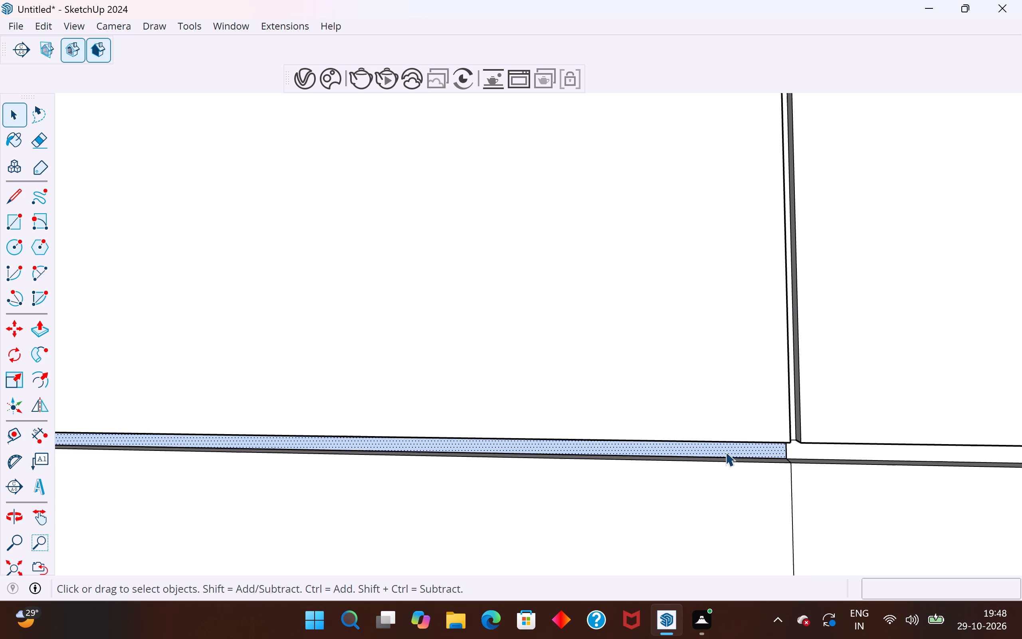
scroll(725, 452, down, 11)
click(14, 121)
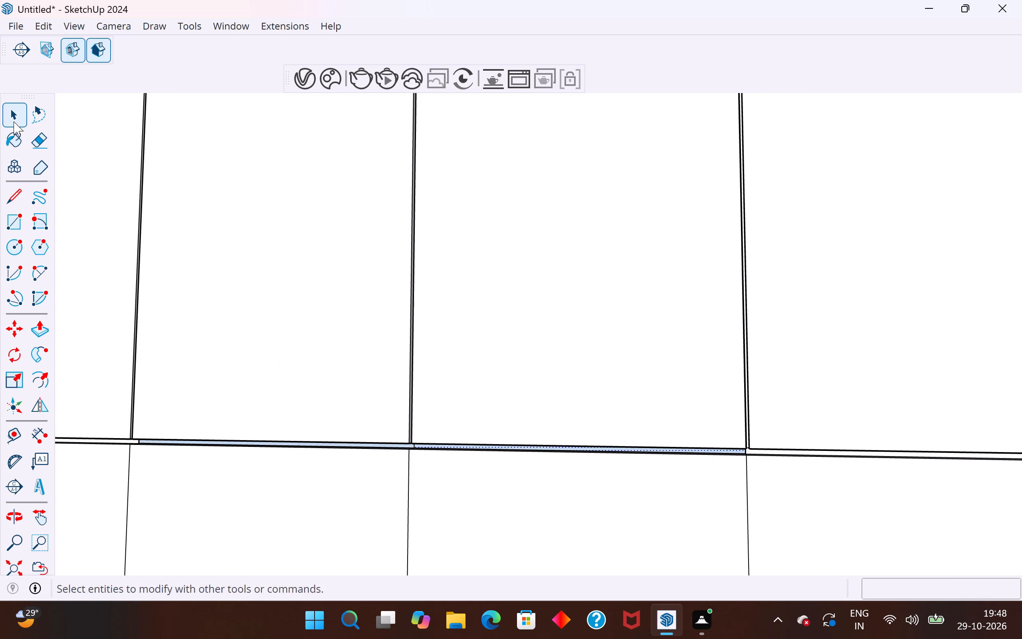
scroll(446, 387, down, 8)
click(873, 430)
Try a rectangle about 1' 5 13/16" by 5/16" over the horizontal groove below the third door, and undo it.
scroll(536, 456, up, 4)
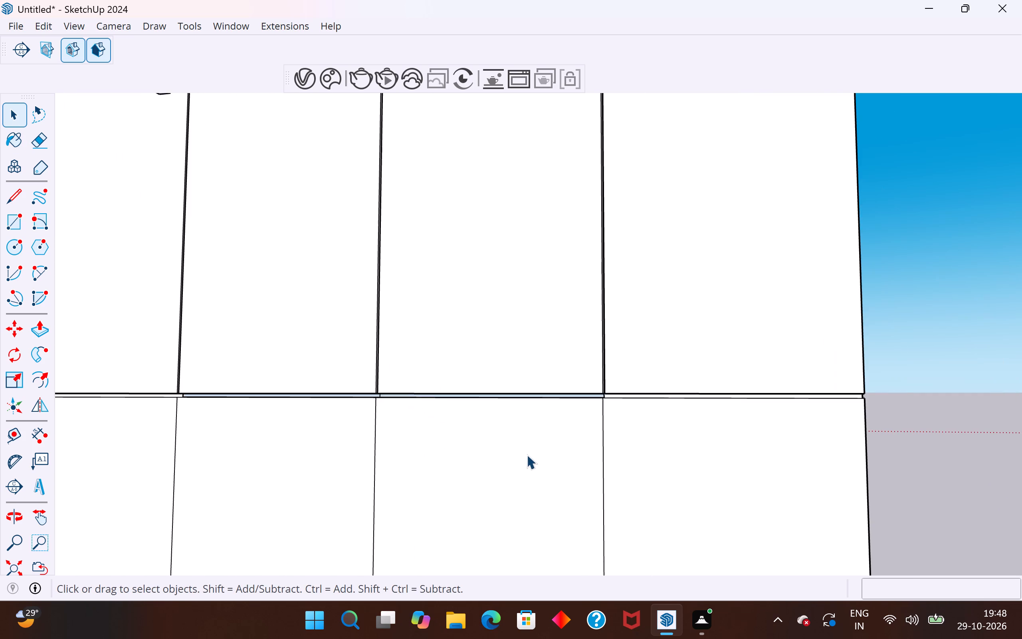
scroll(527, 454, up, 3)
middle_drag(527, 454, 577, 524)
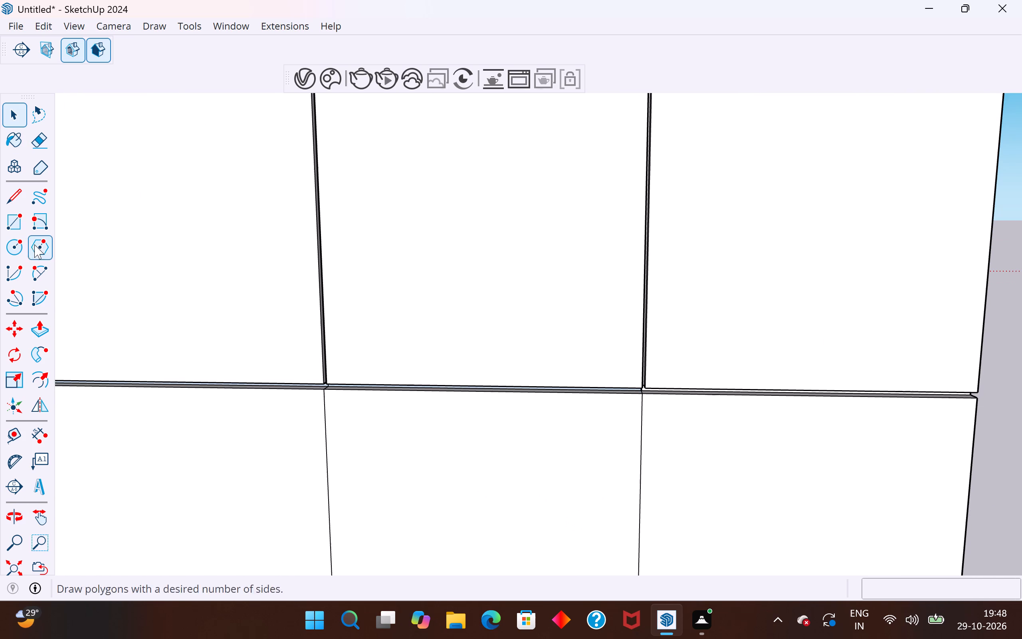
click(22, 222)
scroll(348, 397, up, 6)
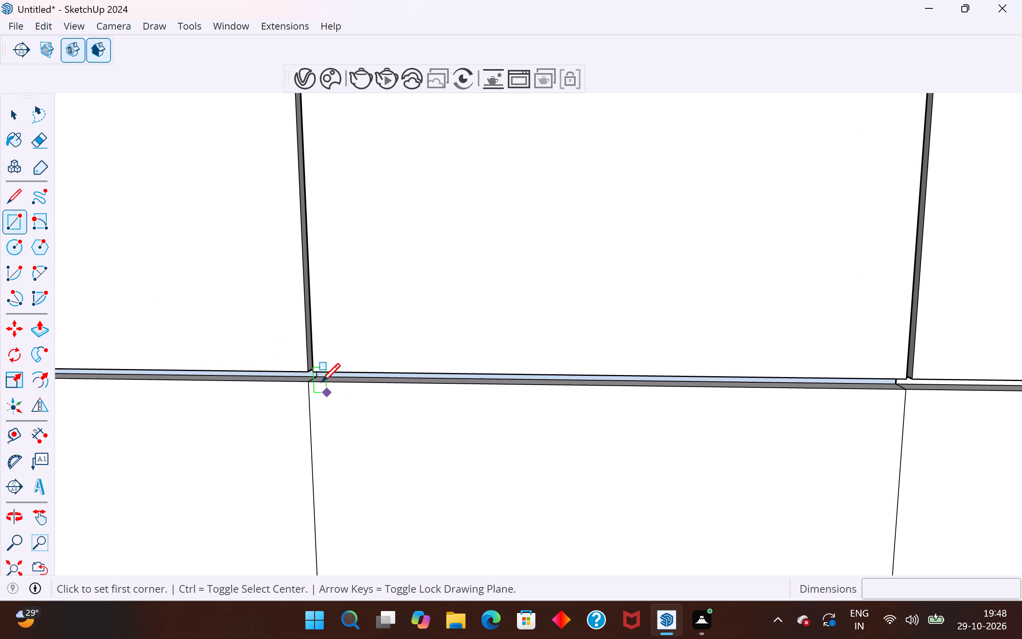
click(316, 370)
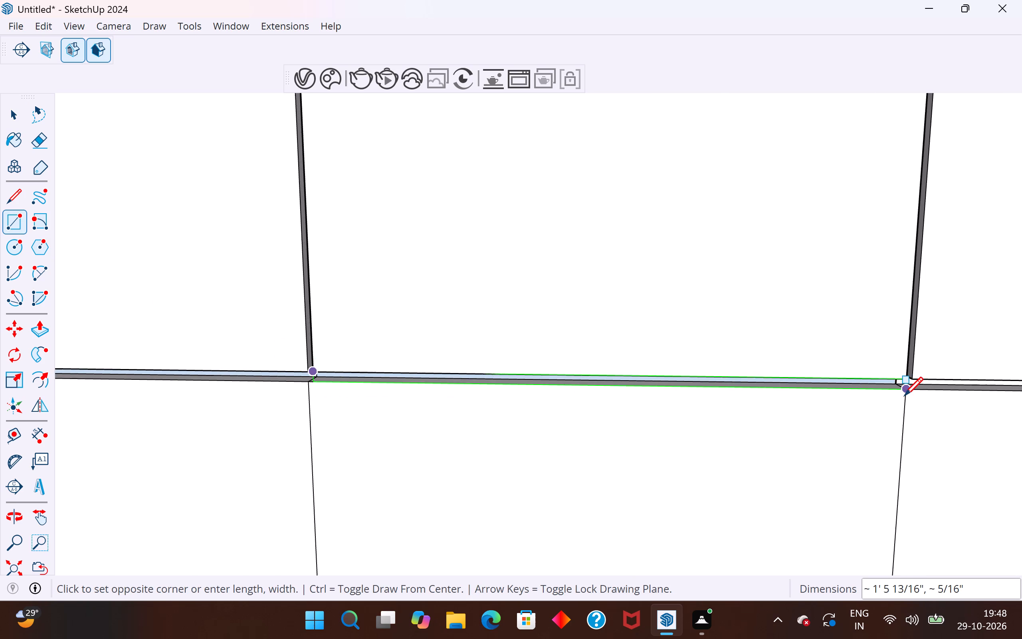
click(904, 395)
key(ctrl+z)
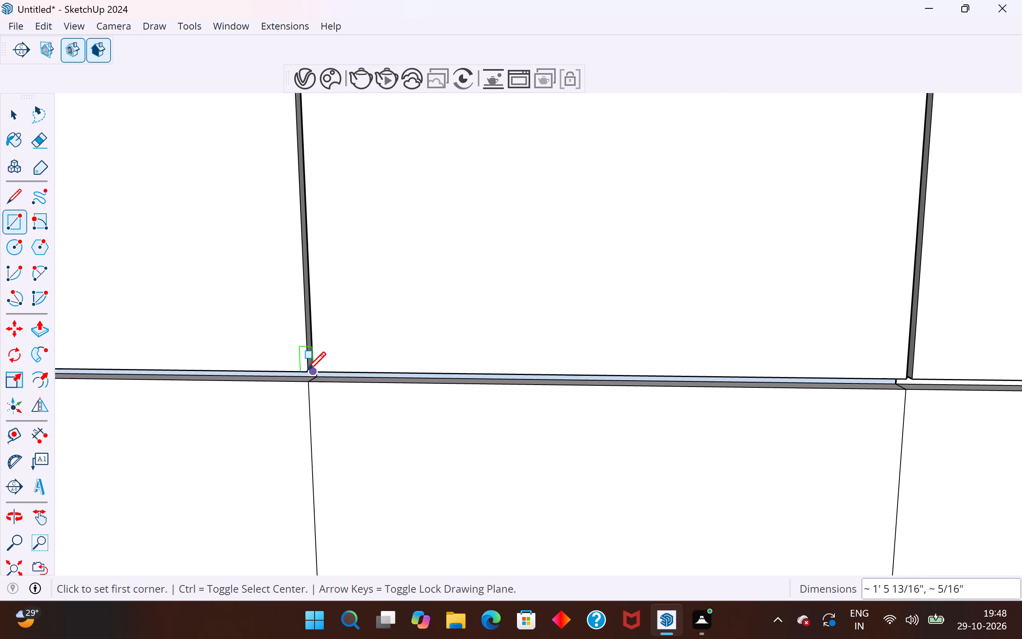
Draw a rectangle about 3' by 5/16" over the horizontal groove from the middle vertical groove to the wardrobe's outer edge beyond the fourth door.
scroll(303, 373, up, 6)
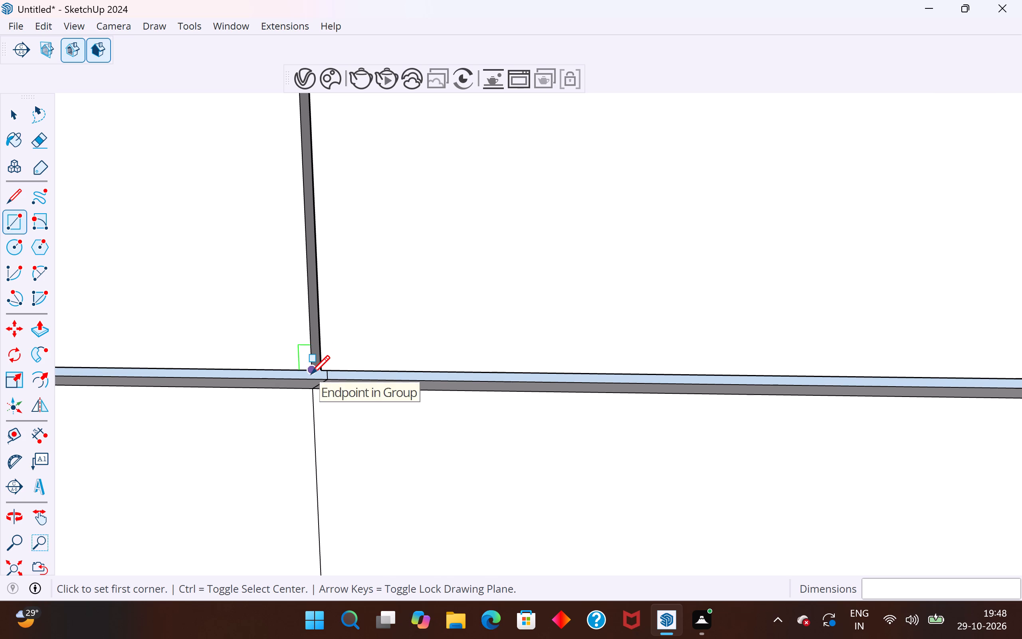
click(311, 374)
scroll(311, 374, down, 18)
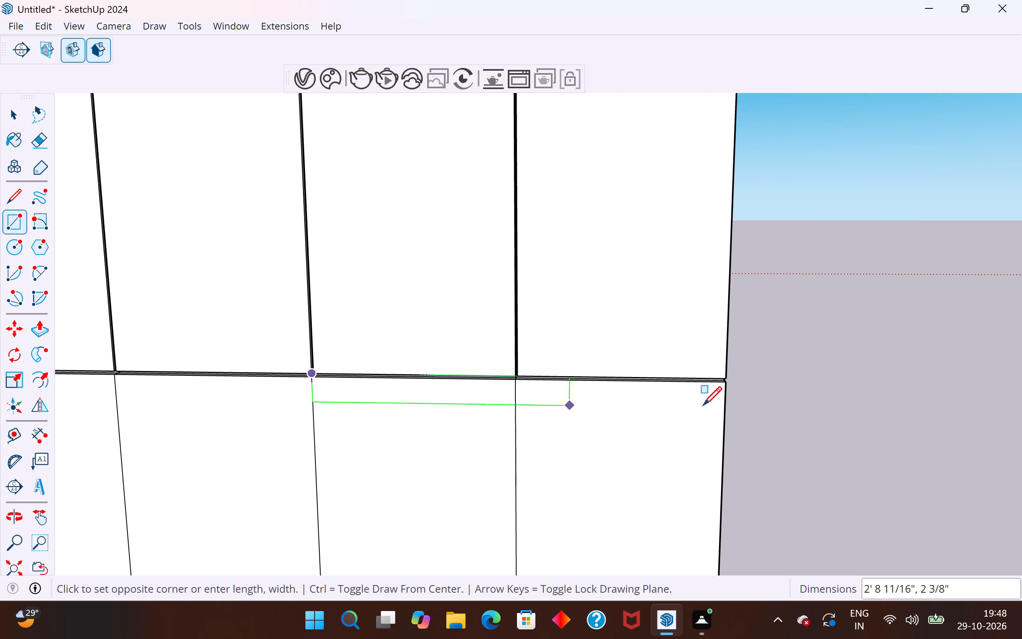
scroll(723, 401, up, 7)
click(730, 375)
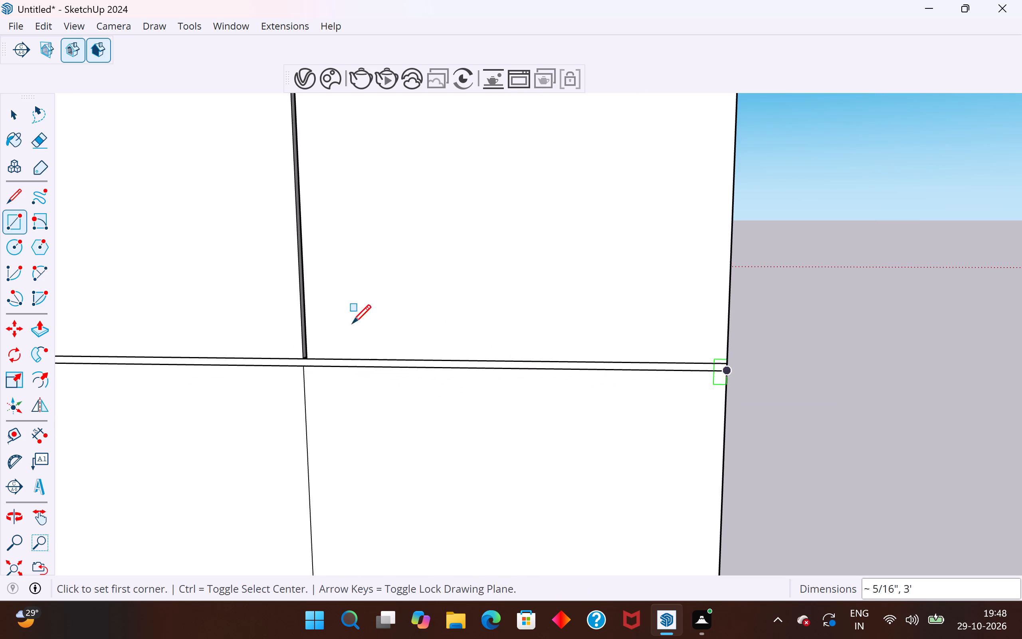
click(21, 115)
click(757, 292)
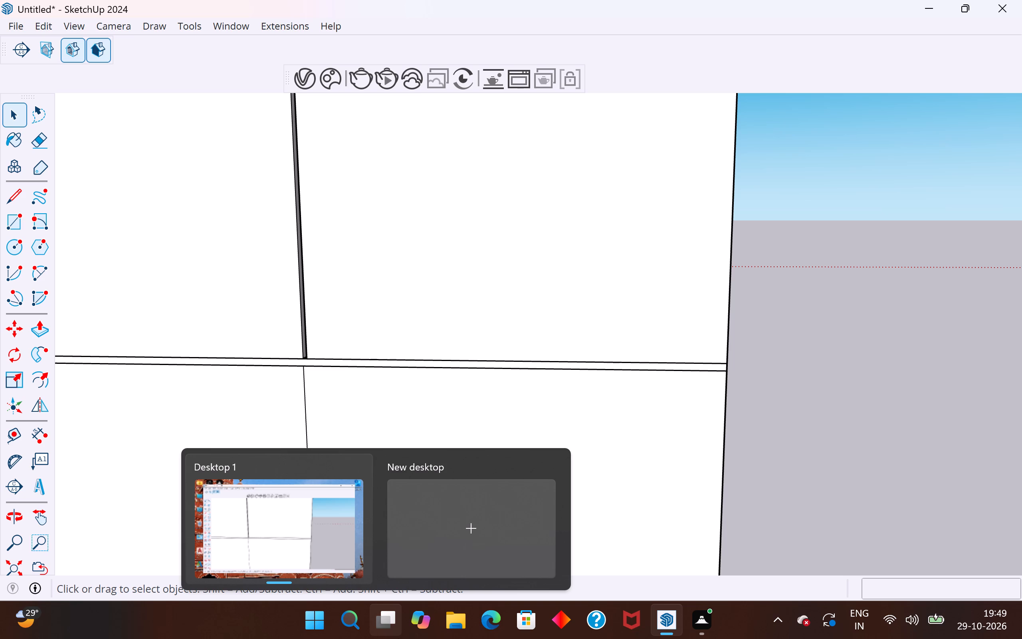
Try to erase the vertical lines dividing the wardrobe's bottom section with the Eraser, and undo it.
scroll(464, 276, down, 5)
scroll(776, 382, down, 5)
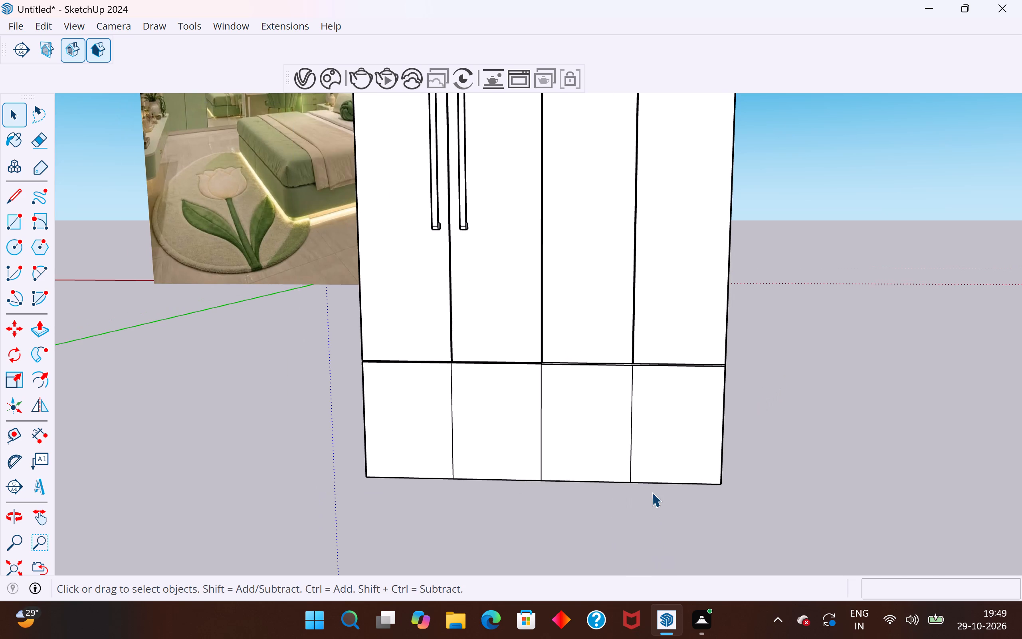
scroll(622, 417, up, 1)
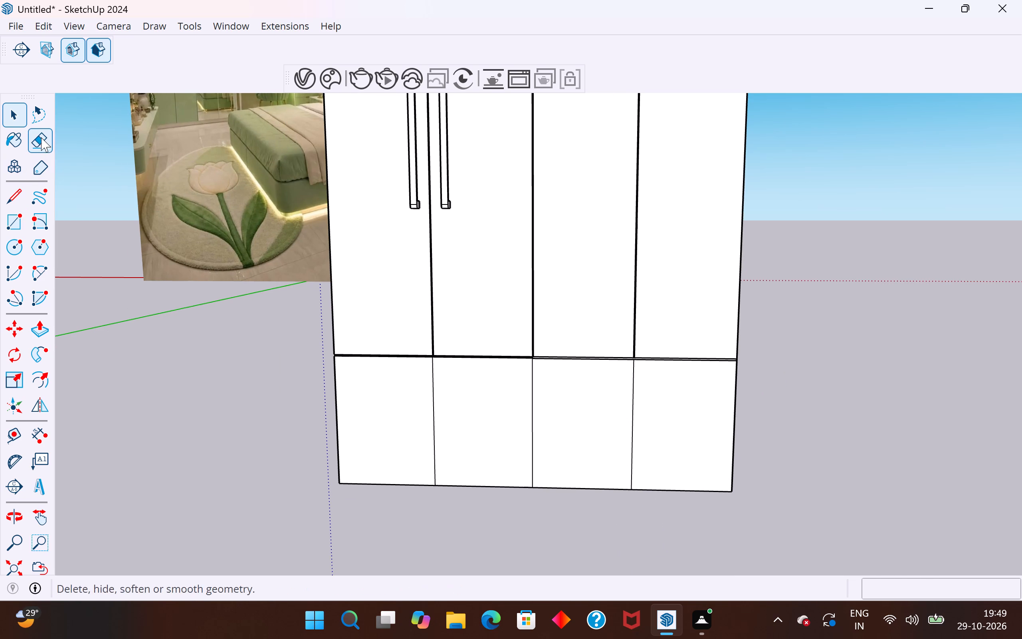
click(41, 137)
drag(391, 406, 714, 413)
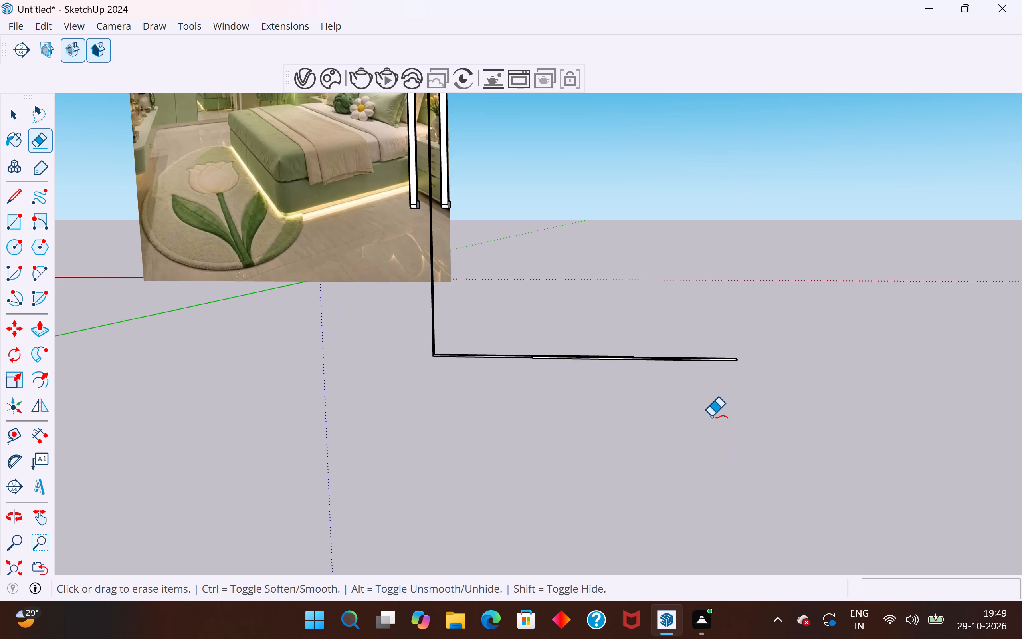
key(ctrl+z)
Delete the three vertical dividing lines on the wardrobe's bottom section inside its group, and leave the group.
click(17, 107)
click(183, 367)
scroll(446, 445, up, 2)
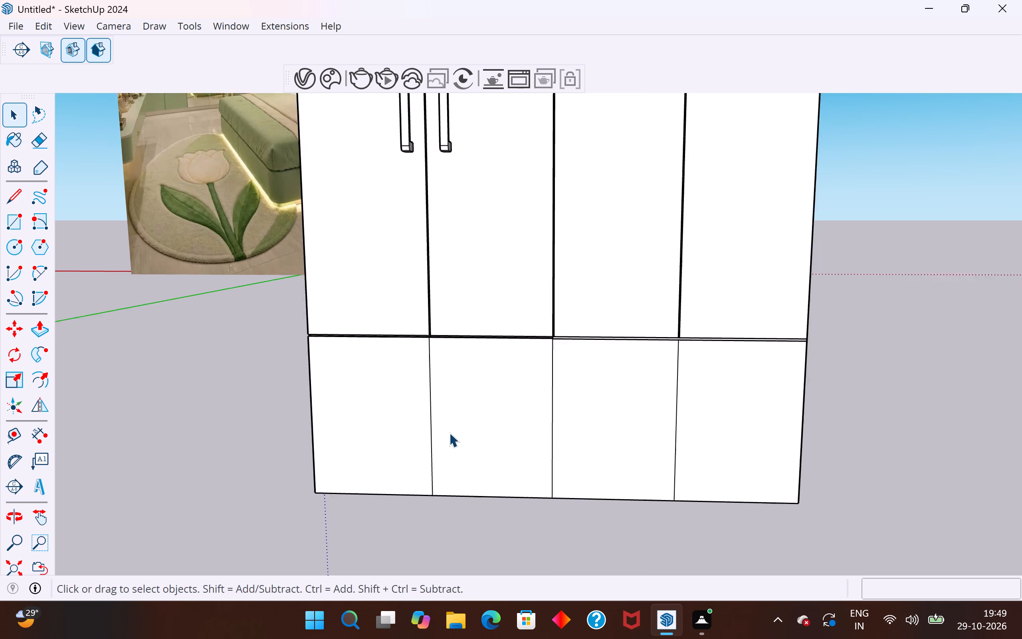
scroll(449, 433, up, 2)
scroll(433, 377, up, 3)
click(421, 342)
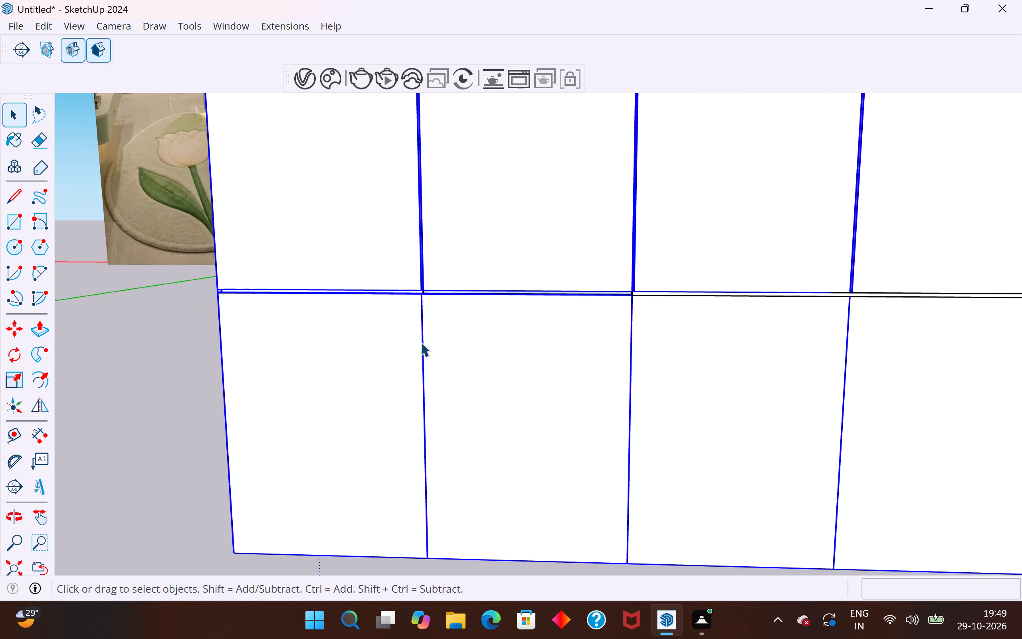
double_click(421, 342)
click(420, 341)
click(423, 354)
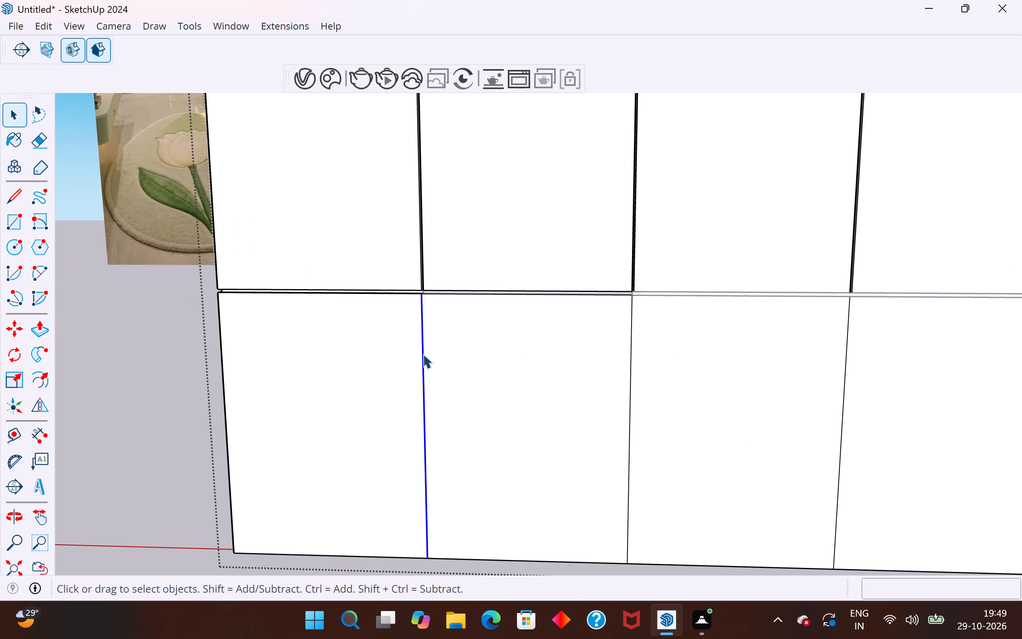
key(Delete)
click(630, 334)
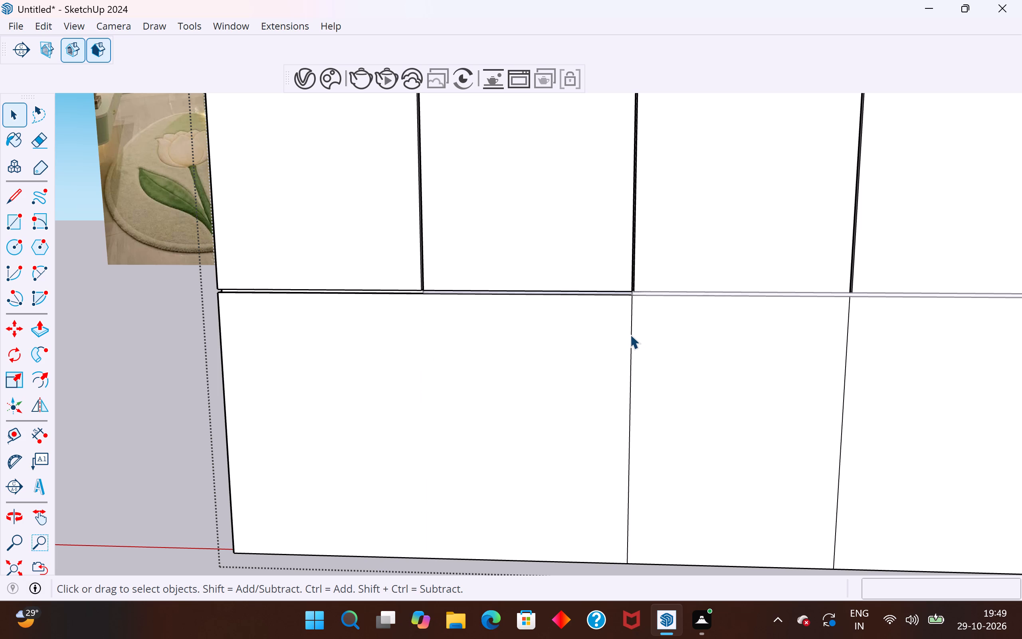
key(Delete)
click(847, 345)
key(Delete)
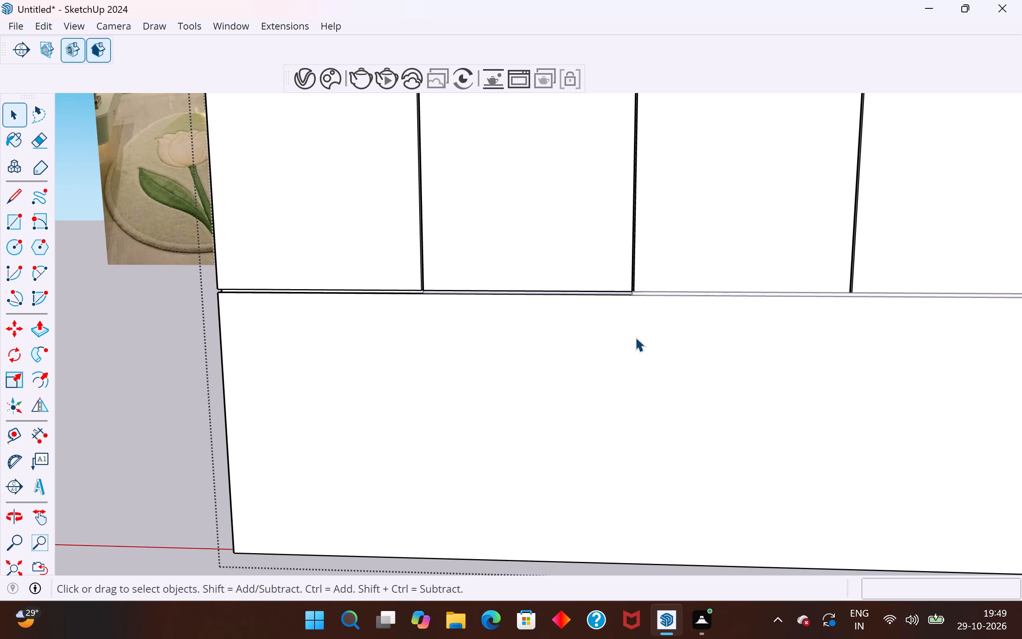
scroll(601, 355, down, 5)
click(956, 314)
Inspect the wardrobe's undivided bottom panel and horizontal groove up close, and compare the whole front with the bedroom reference image.
scroll(611, 327, up, 3)
middle_drag(616, 325, 732, 292)
scroll(515, 314, up, 3)
middle_drag(606, 326, 624, 346)
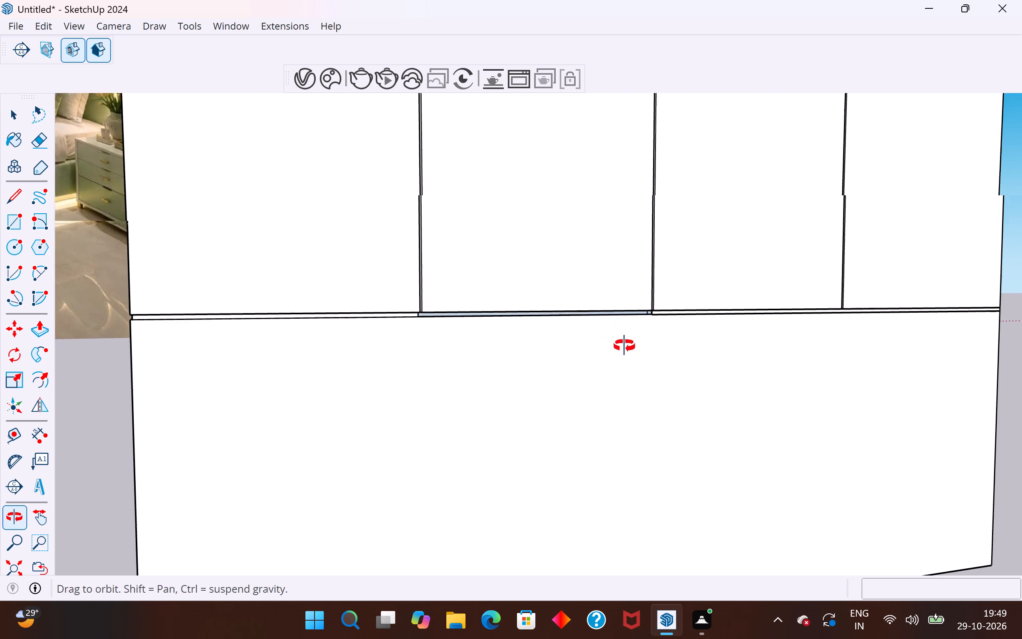
middle_drag(624, 346, 640, 403)
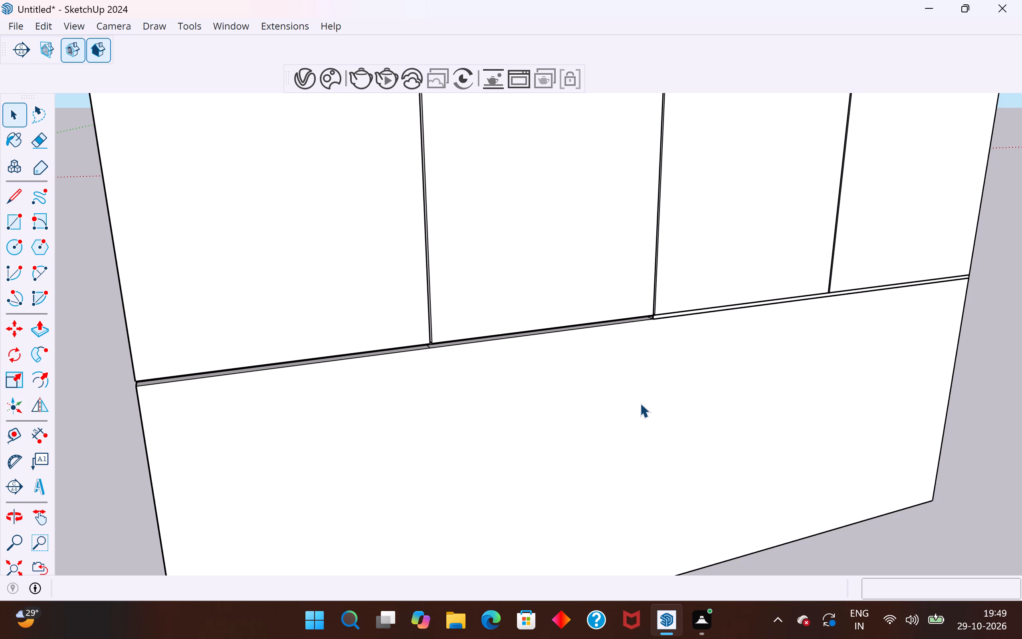
scroll(581, 347, down, 4)
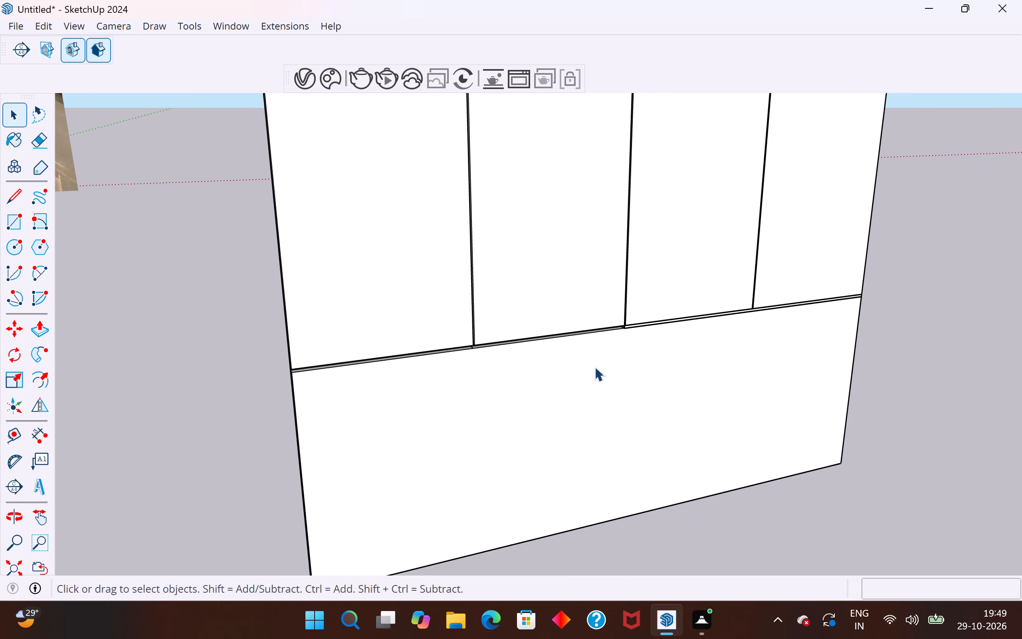
middle_drag(595, 378, 508, 343)
scroll(530, 316, down, 3)
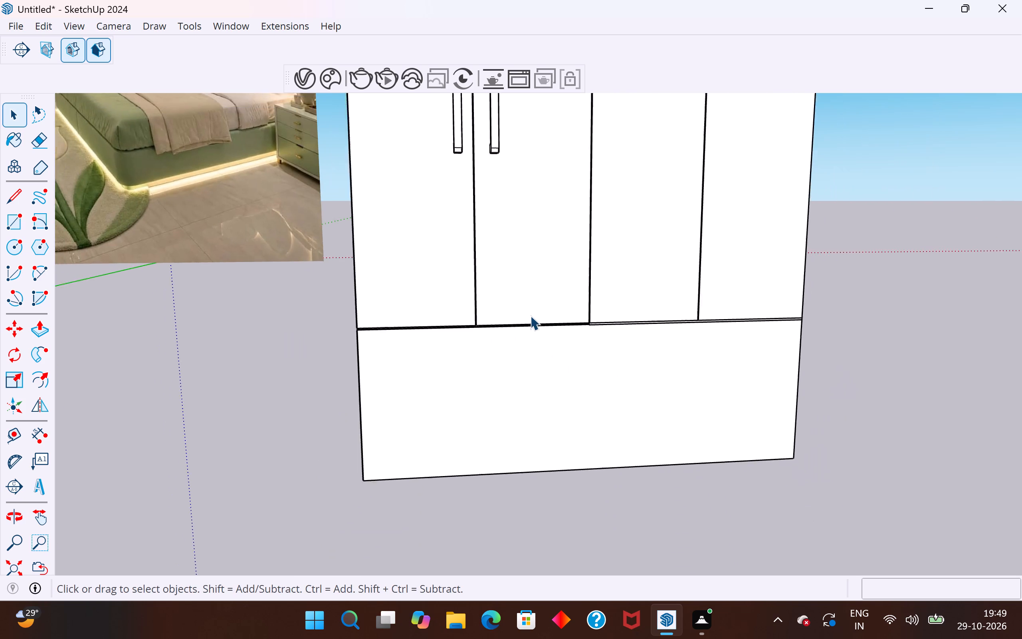
scroll(530, 316, down, 8)
scroll(571, 326, down, 9)
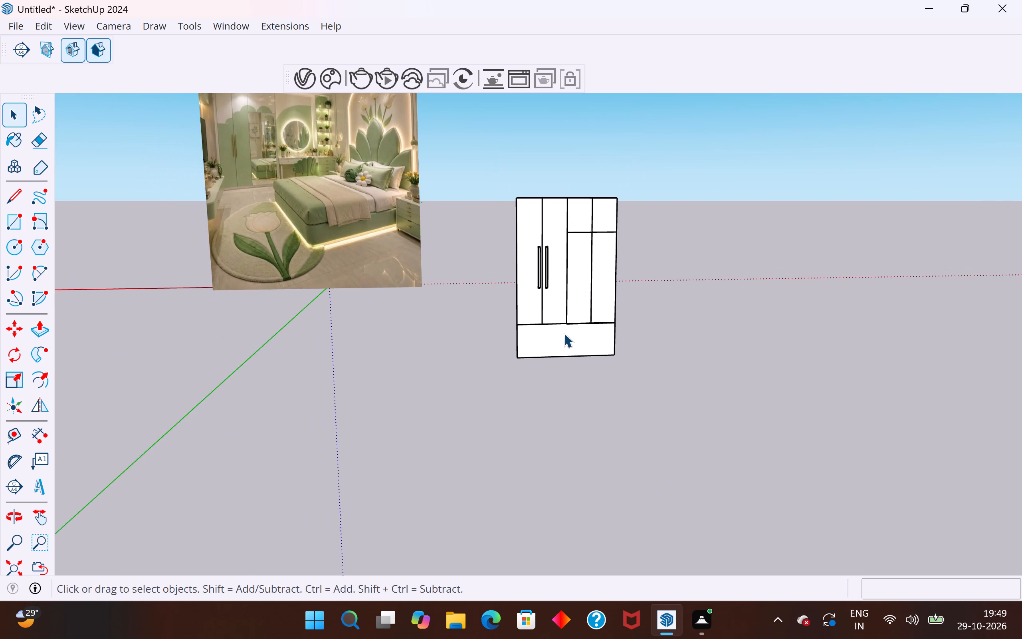
scroll(564, 333, up, 7)
scroll(544, 328, down, 3)
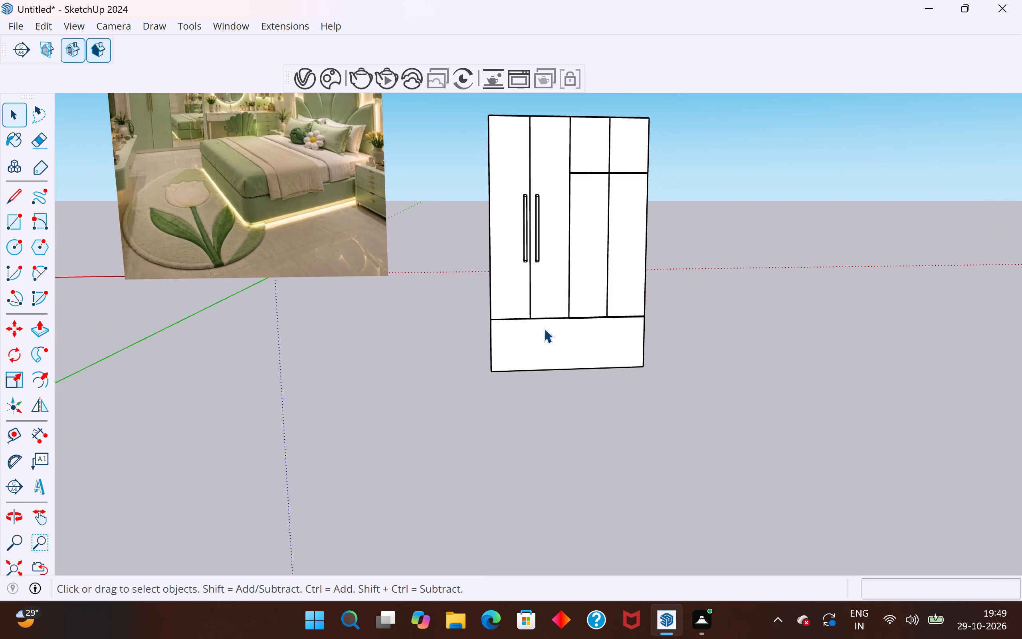
Delete the rectangle face covering the wardrobe's horizontal groove from the middle vertical groove to the outer edge beyond the fourth door.
scroll(600, 317, up, 10)
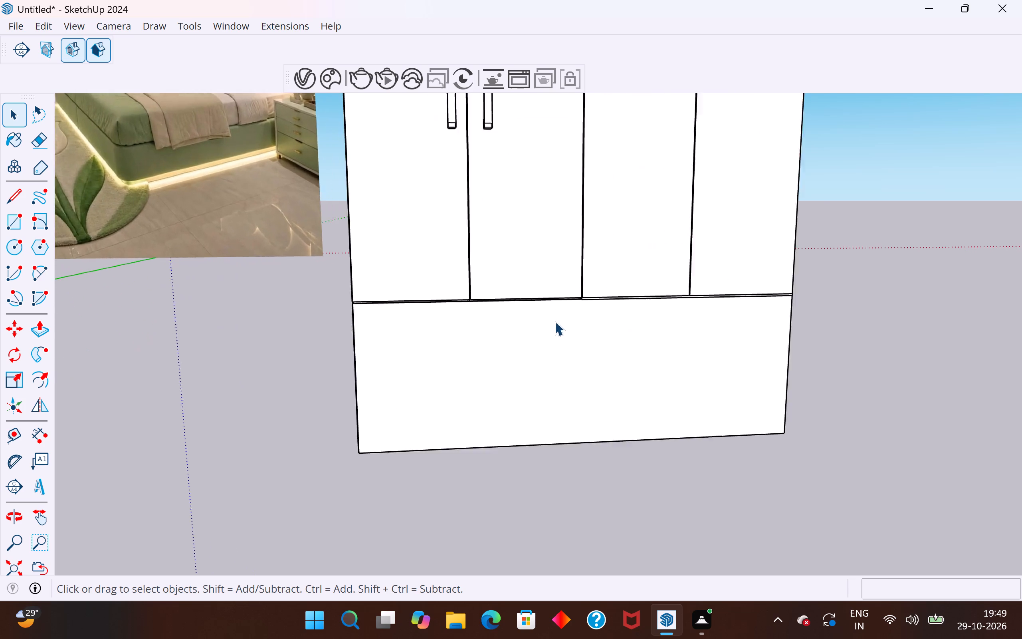
scroll(555, 321, up, 8)
middle_drag(576, 304, 636, 303)
scroll(586, 304, up, 1)
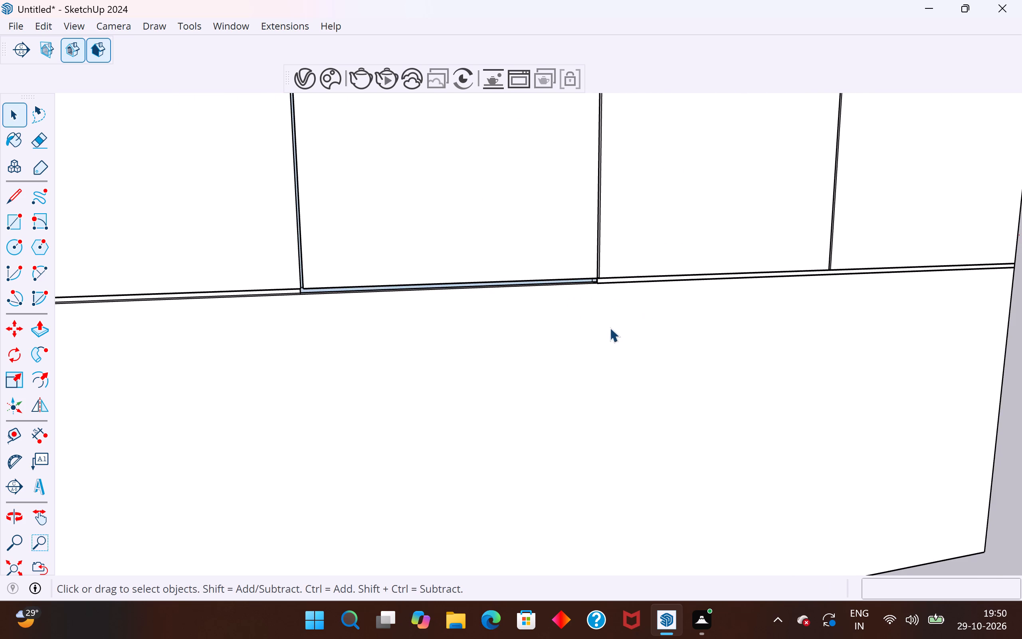
middle_drag(677, 266, 548, 261)
scroll(592, 272, up, 4)
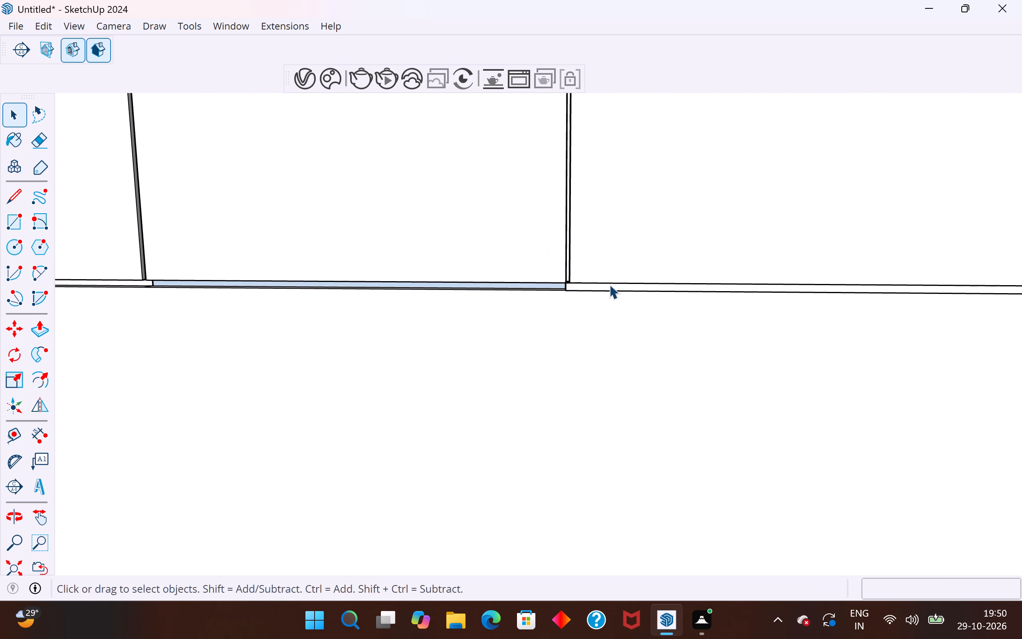
scroll(610, 286, up, 4)
click(614, 289)
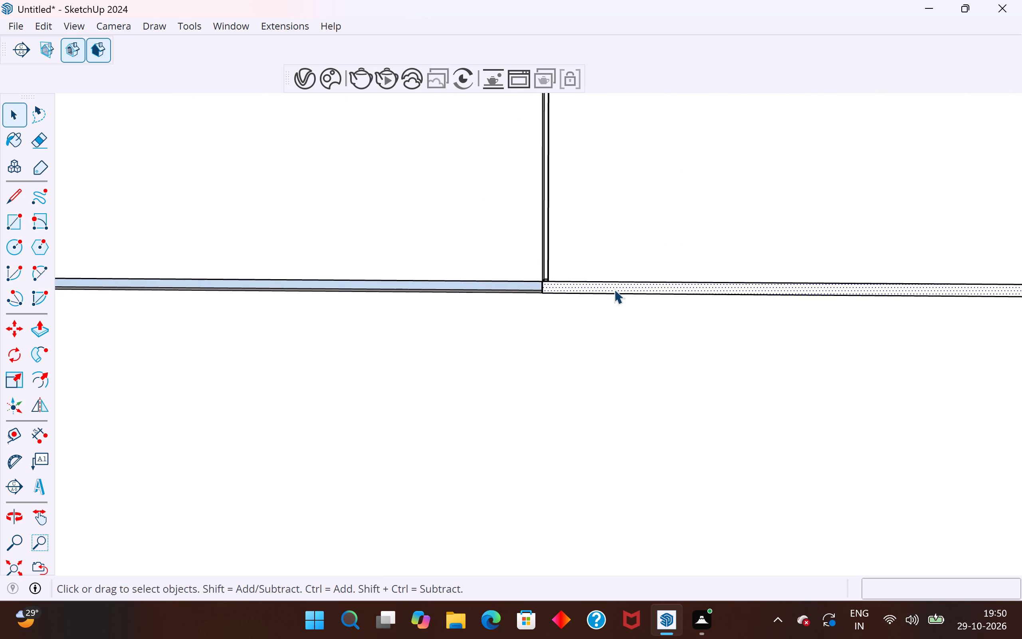
key(Delete)
Delete the deleted face's leftover short end edges at the middle vertical groove and at the wardrobe's outer edge.
scroll(540, 294, up, 8)
middle_drag(544, 283, 698, 257)
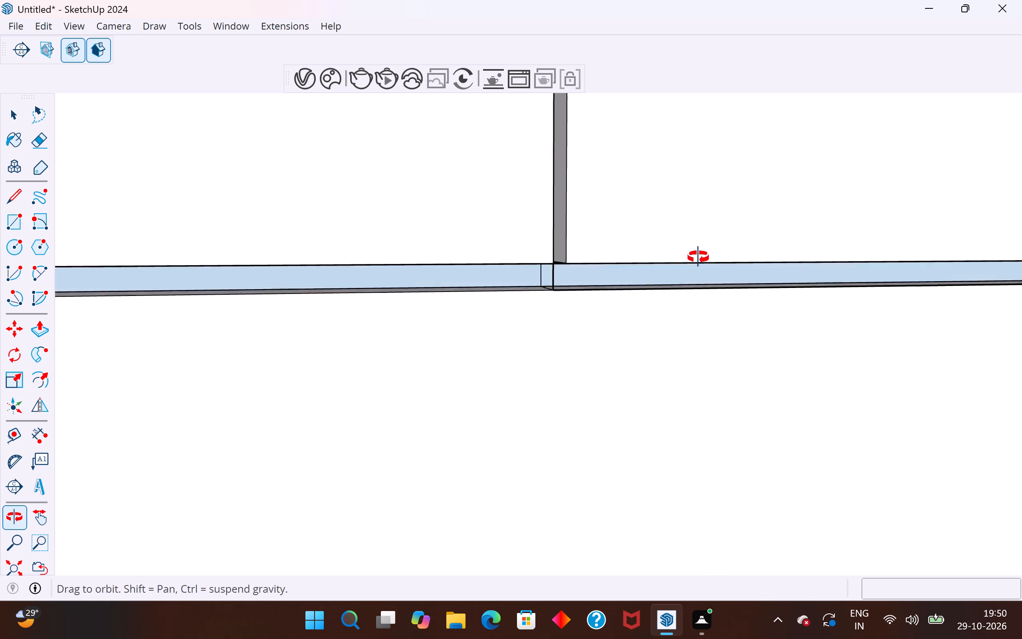
middle_drag(698, 257, 699, 257)
click(560, 275)
key(Delete)
scroll(481, 353, down, 8)
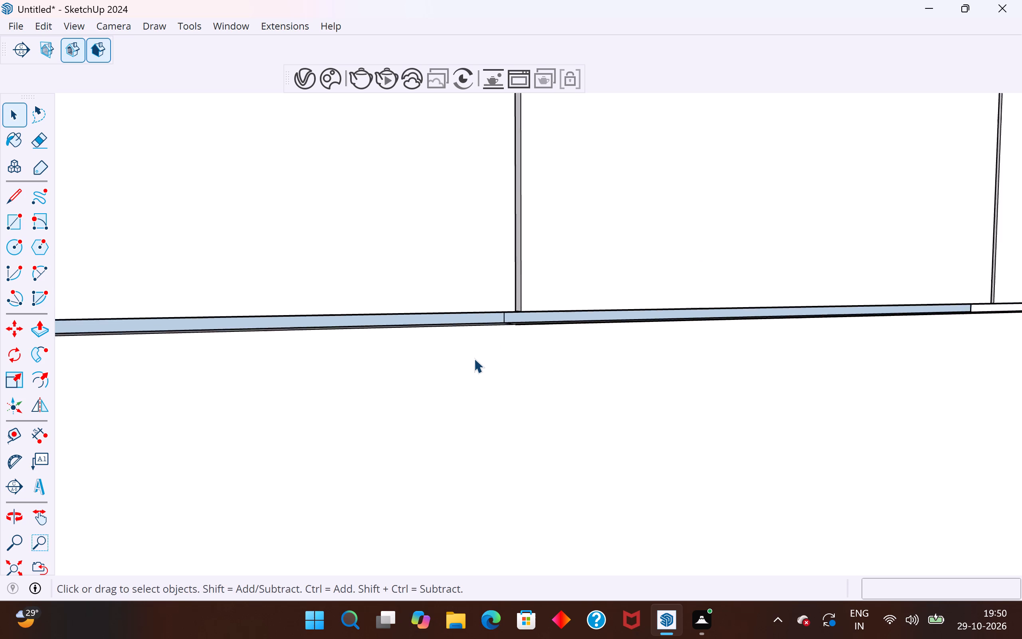
scroll(474, 358, down, 8)
middle_drag(796, 323, 479, 331)
scroll(361, 355, down, 6)
scroll(790, 367, up, 2)
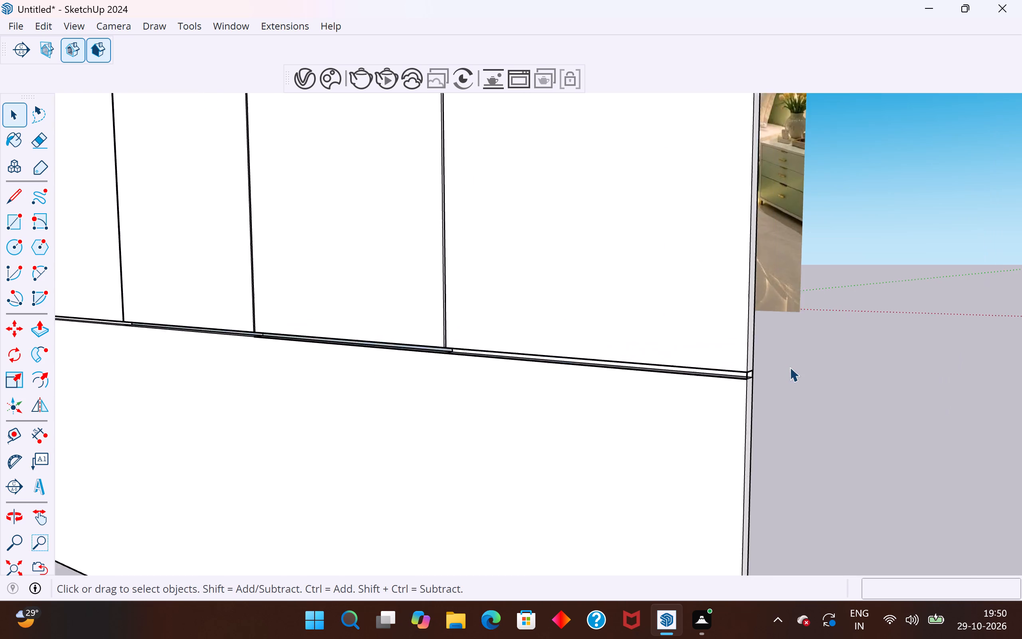
scroll(790, 367, up, 3)
scroll(744, 367, down, 3)
scroll(522, 379, up, 3)
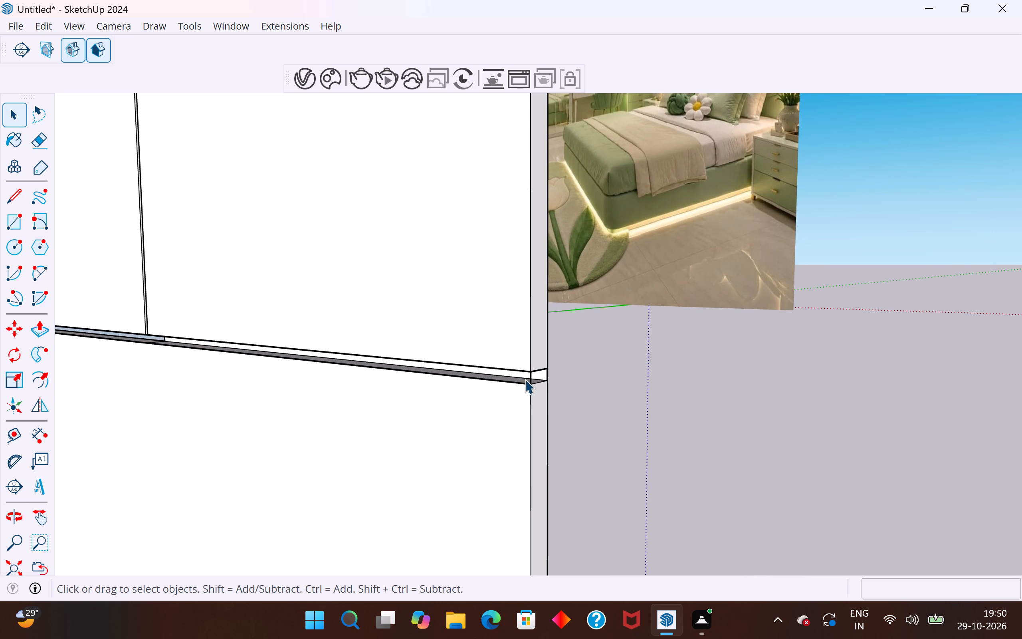
click(530, 378)
key(Delete)
Examine the opened horizontal groove up close where it meets the vertical grooves on either side of the third door.
scroll(788, 374, down, 4)
scroll(497, 371, up, 5)
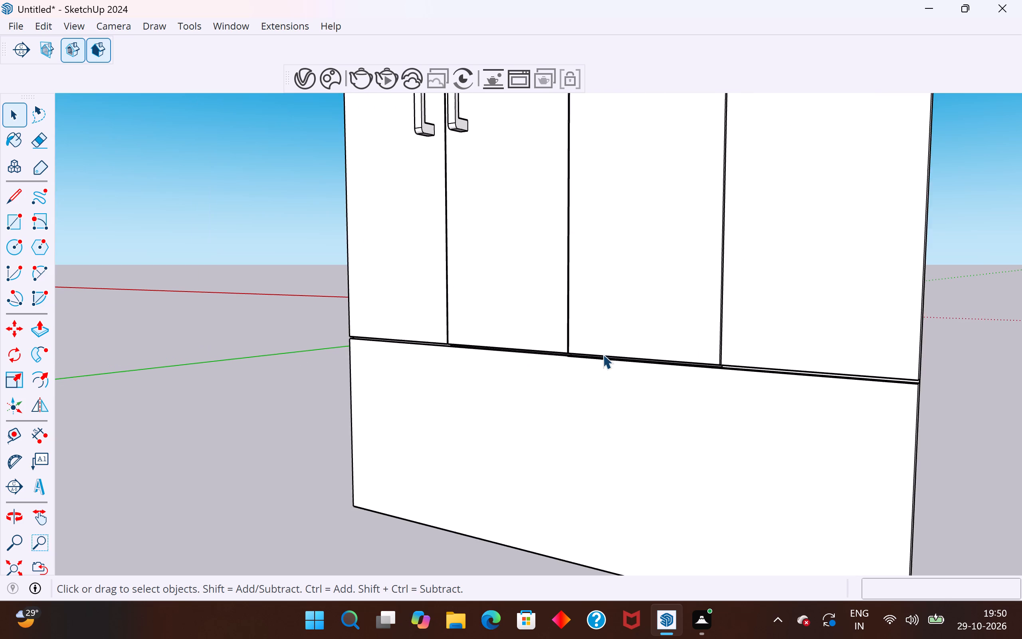
scroll(603, 354, up, 6)
middle_drag(651, 359, 836, 349)
scroll(837, 351, up, 8)
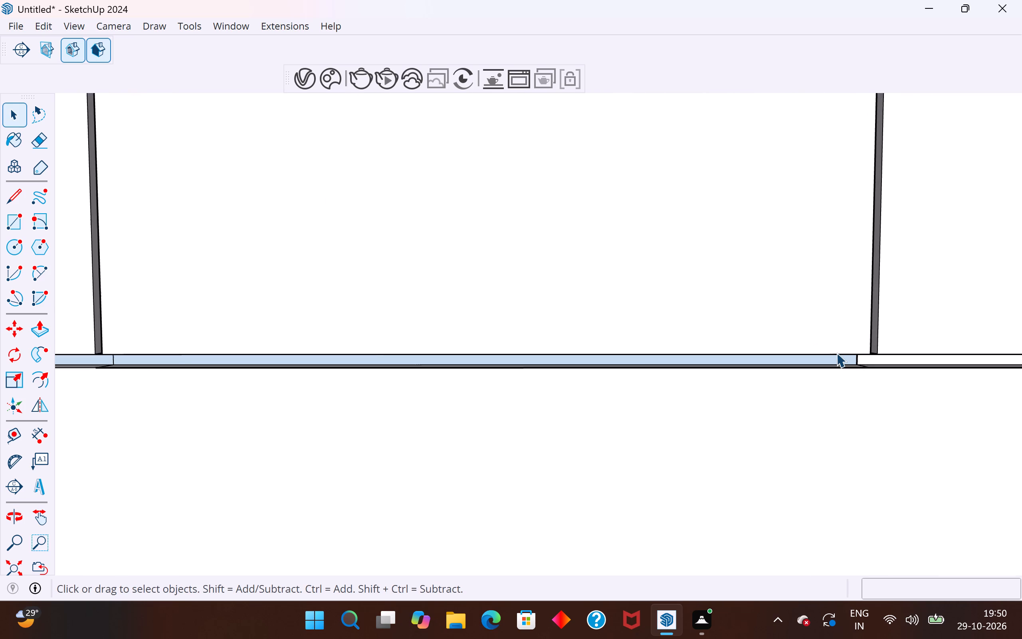
scroll(836, 353, up, 15)
middle_drag(893, 361, 871, 338)
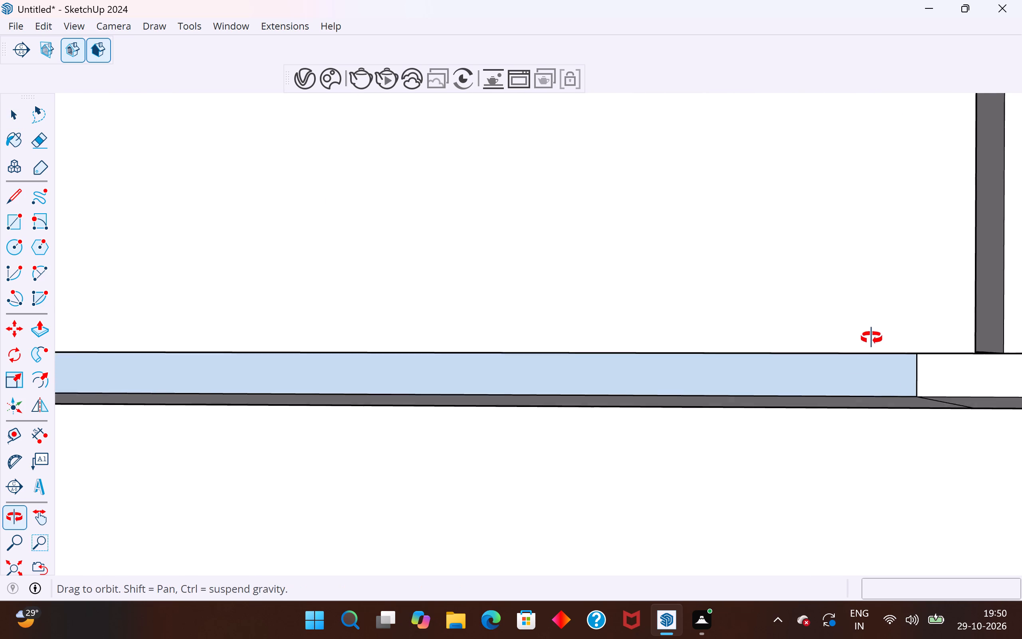
middle_drag(871, 338, 858, 291)
middle_click(564, 353)
scroll(678, 353, down, 2)
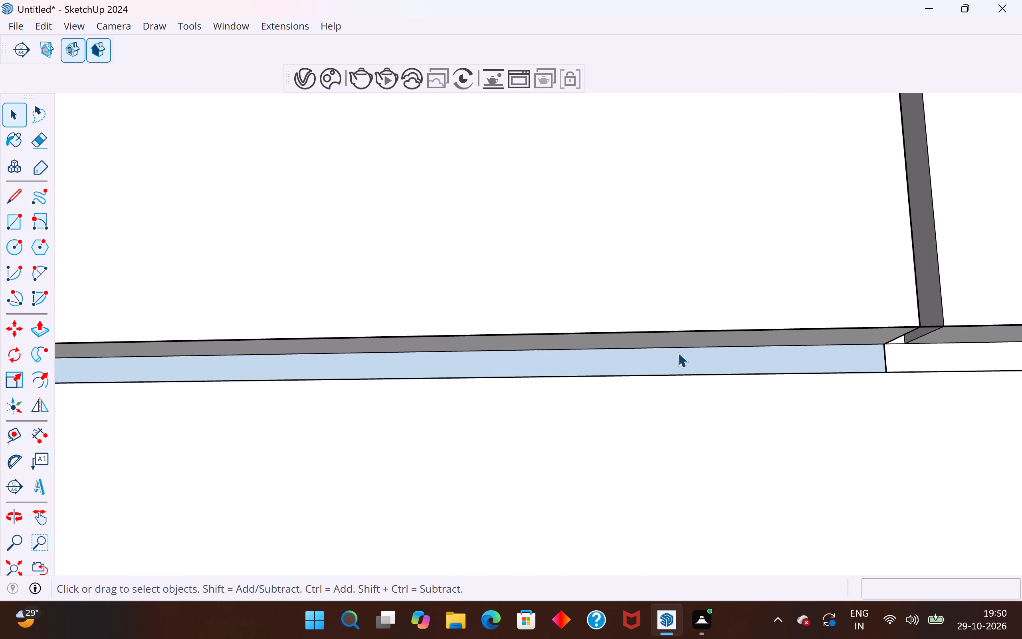
scroll(678, 353, down, 7)
scroll(881, 369, down, 4)
scroll(709, 392, down, 4)
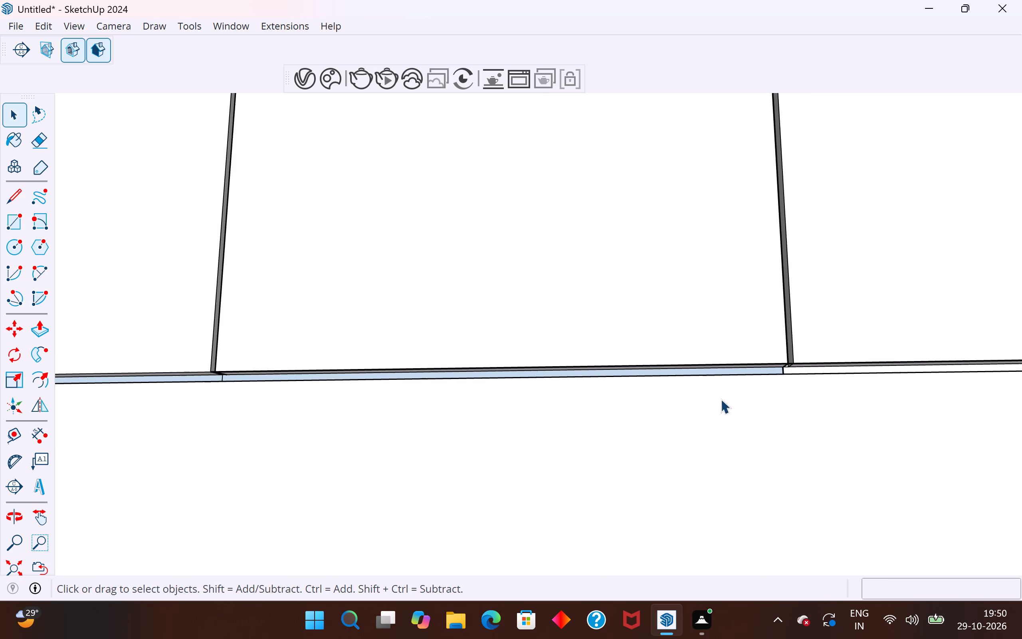
Draw a 1' 6" by about 5/16" rectangle on the horizontal groove's back below the third door, between its two vertical grooves.
scroll(300, 401, up, 2)
middle_drag(300, 401, 319, 445)
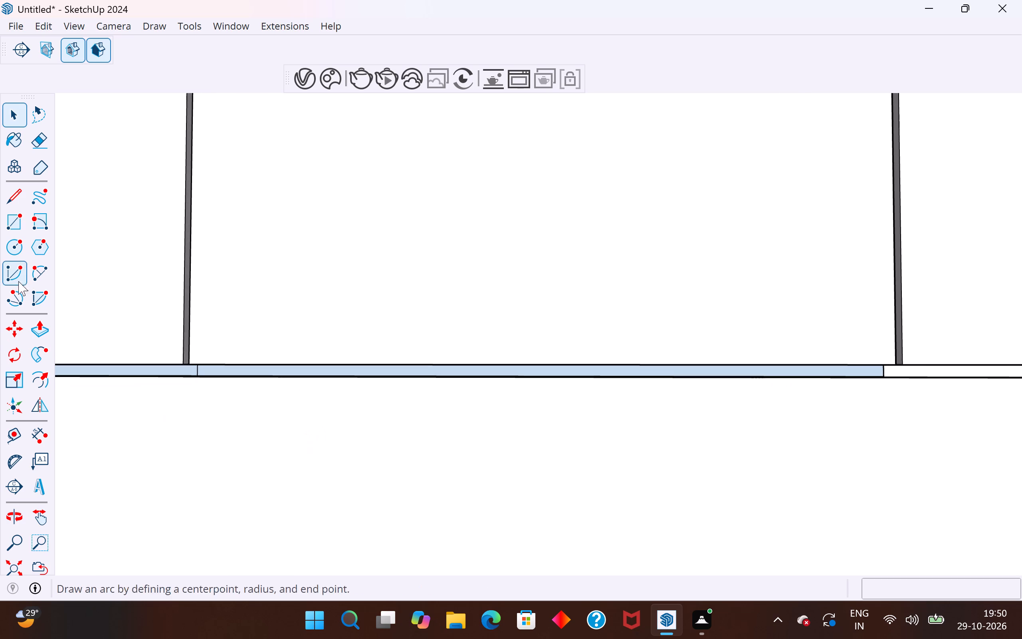
click(14, 214)
scroll(249, 390, up, 5)
middle_drag(217, 367, 216, 329)
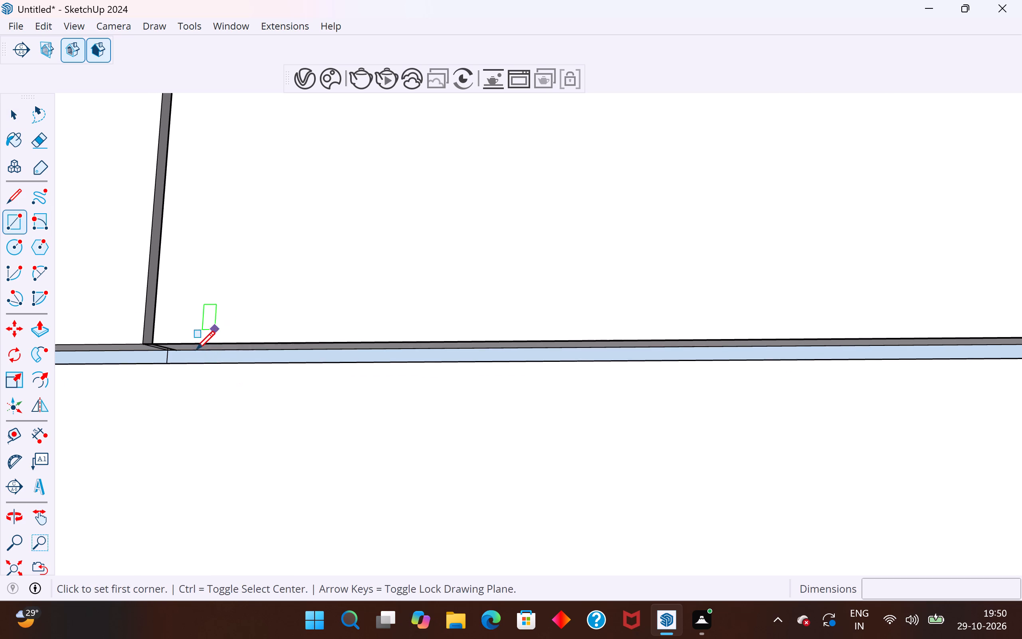
scroll(195, 350, up, 7)
click(161, 351)
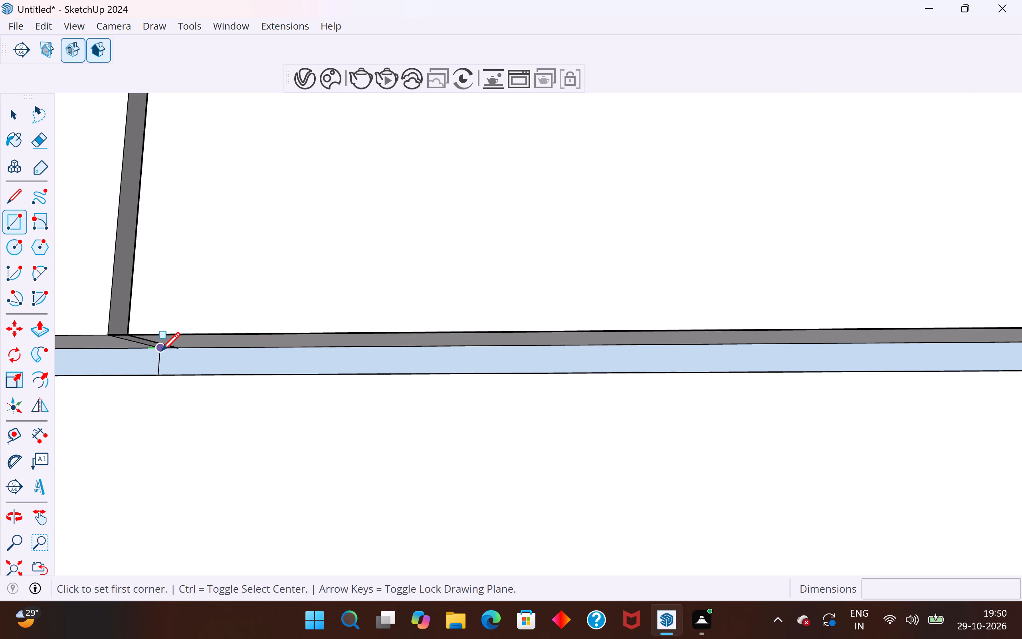
scroll(161, 351, down, 9)
middle_drag(987, 379, 720, 427)
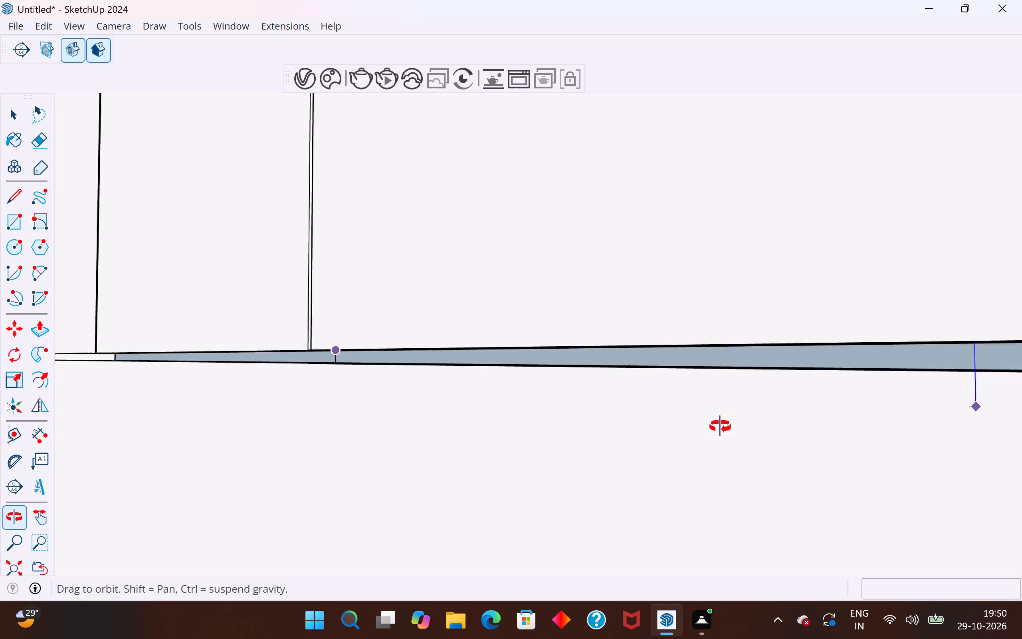
middle_drag(720, 427, 796, 467)
scroll(505, 444, down, 14)
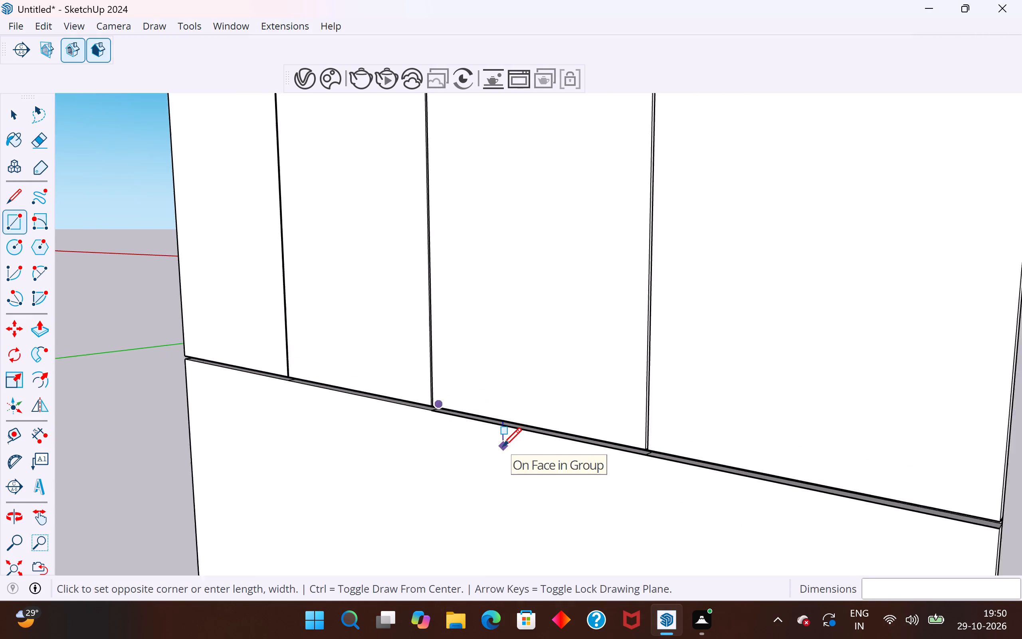
scroll(503, 446, down, 2)
scroll(586, 460, up, 20)
scroll(586, 460, up, 1)
middle_drag(654, 423, 766, 390)
click(660, 419)
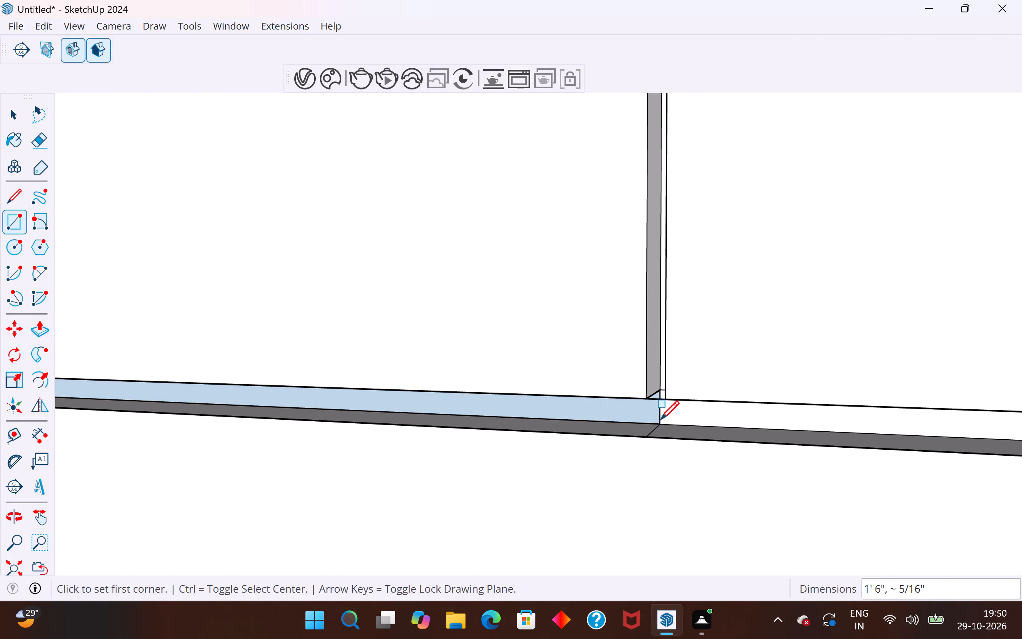
Reverse the horizontal groove's back face below the third door.
click(16, 117)
click(392, 399)
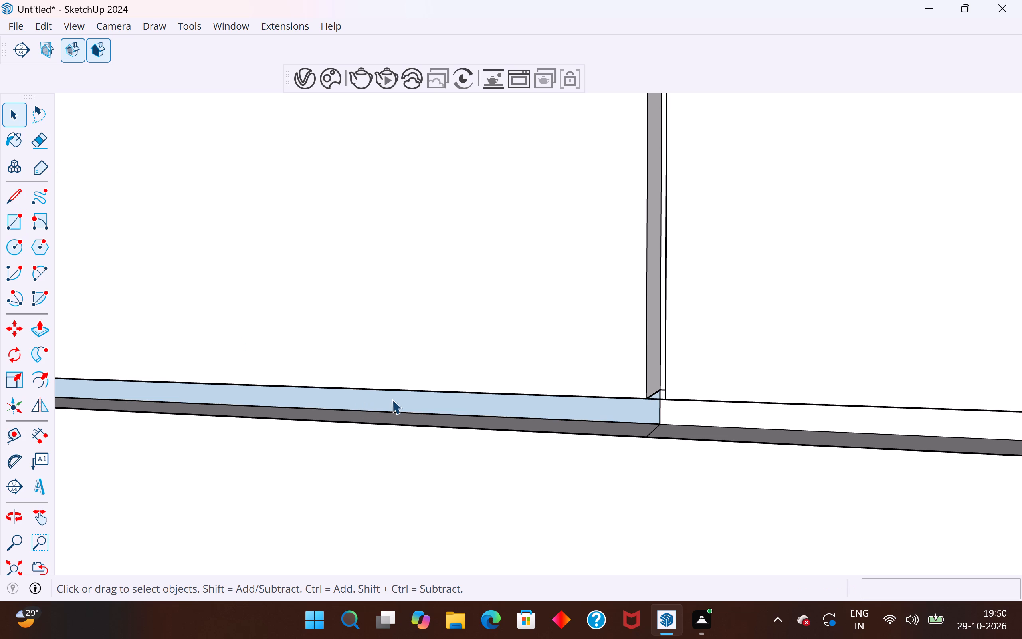
right_click(392, 399)
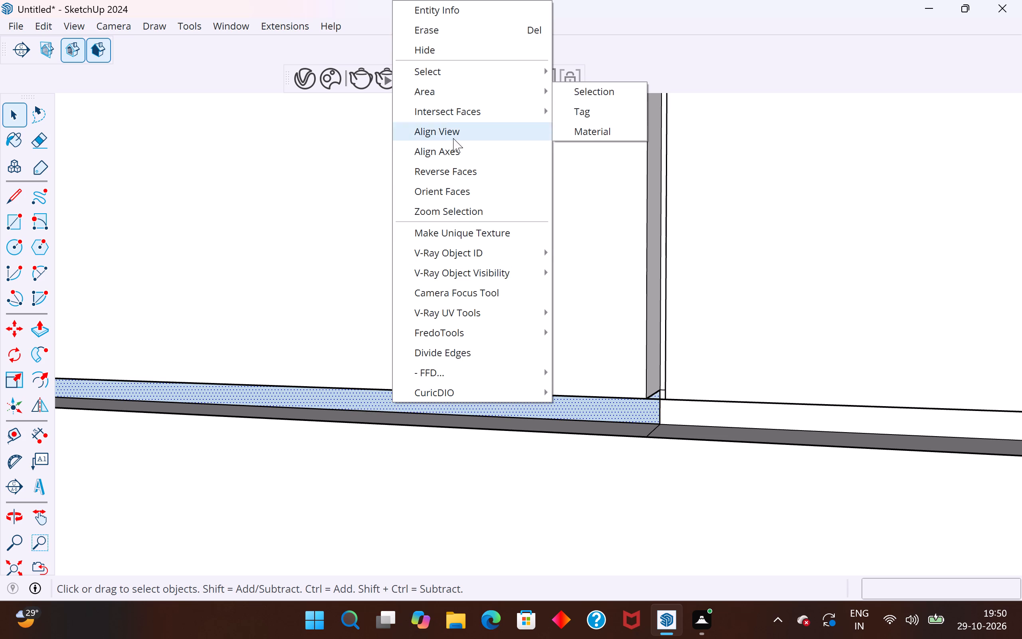
click(457, 173)
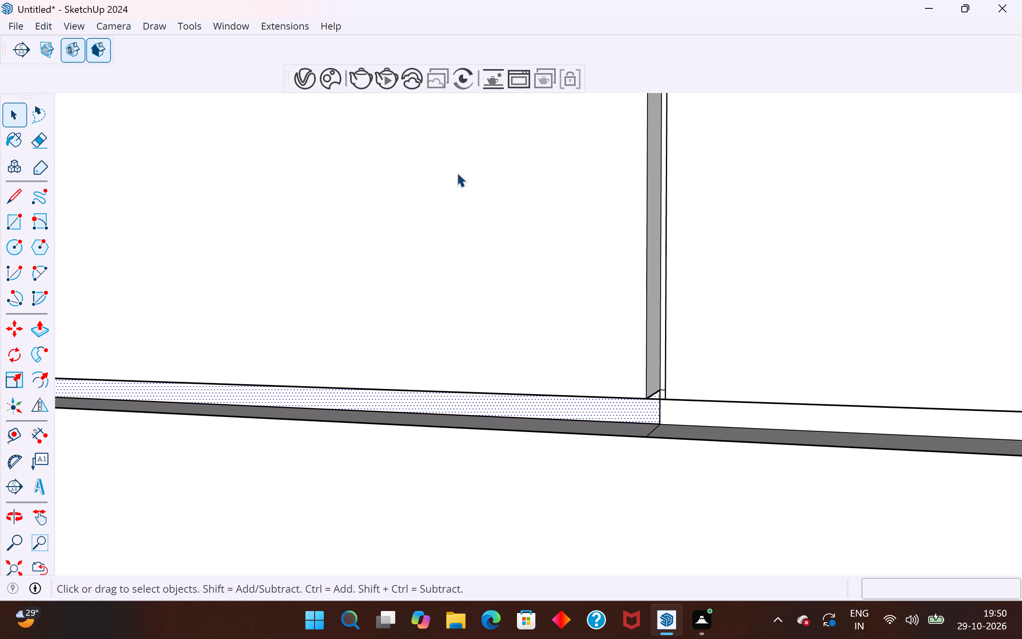
Inside the wardrobe group, delete the short edge across the horizontal groove's lower ledge between the third and fourth doors, and leave the group.
scroll(745, 430, down, 10)
middle_drag(709, 454, 742, 506)
scroll(737, 458, up, 5)
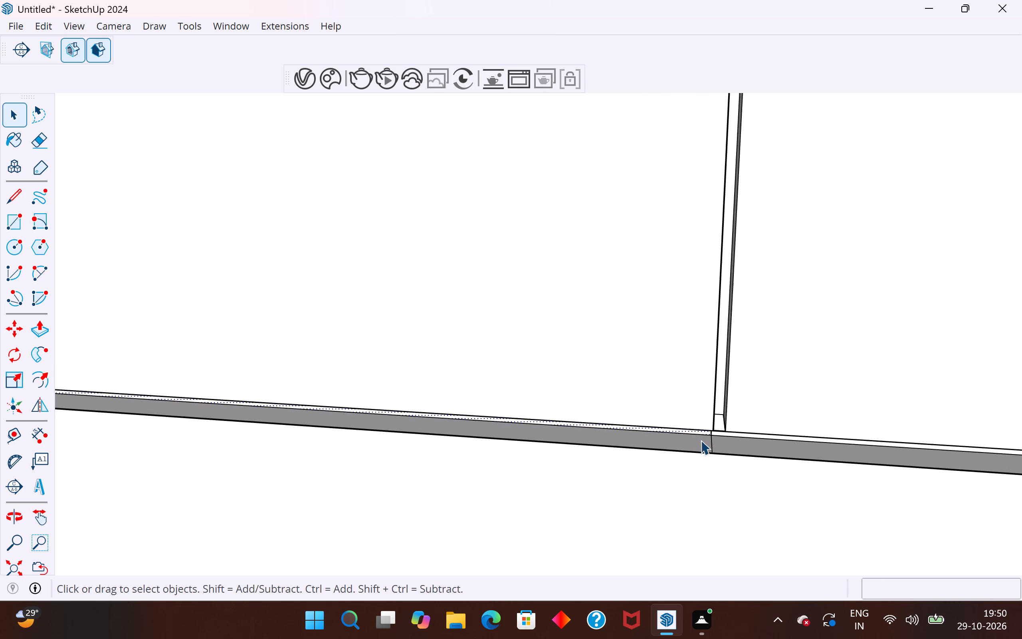
scroll(701, 440, up, 6)
click(714, 450)
click(716, 452)
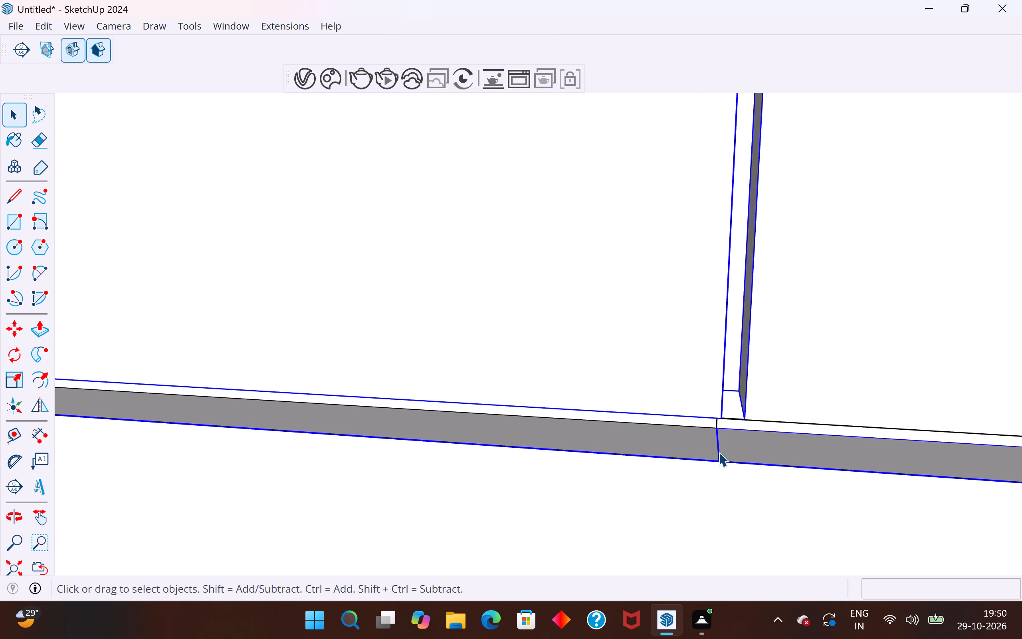
click(719, 452)
double_click(720, 452)
click(719, 448)
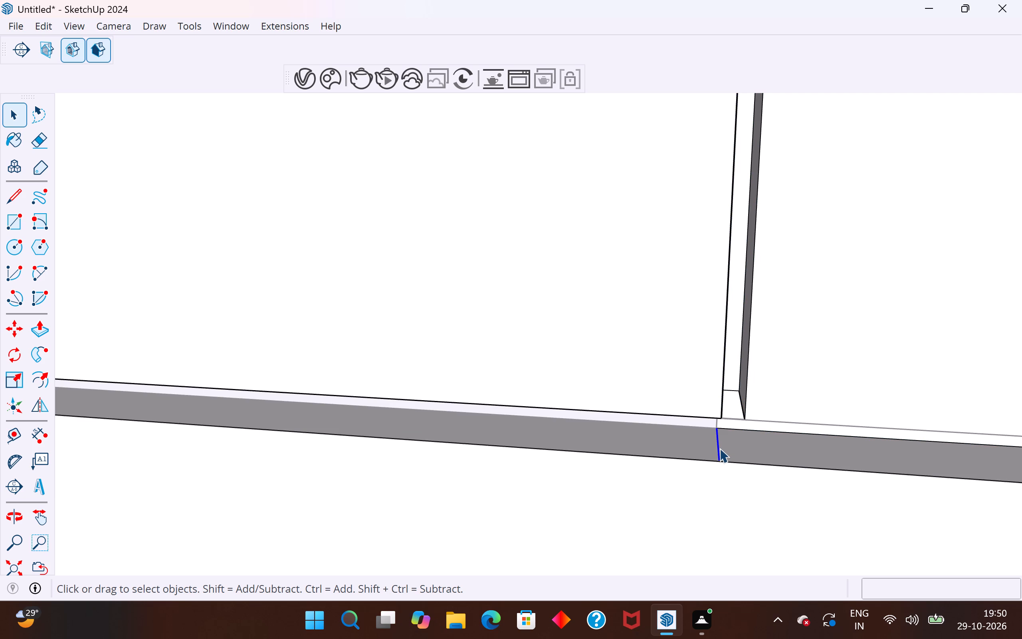
key(Delete)
scroll(710, 487, down, 20)
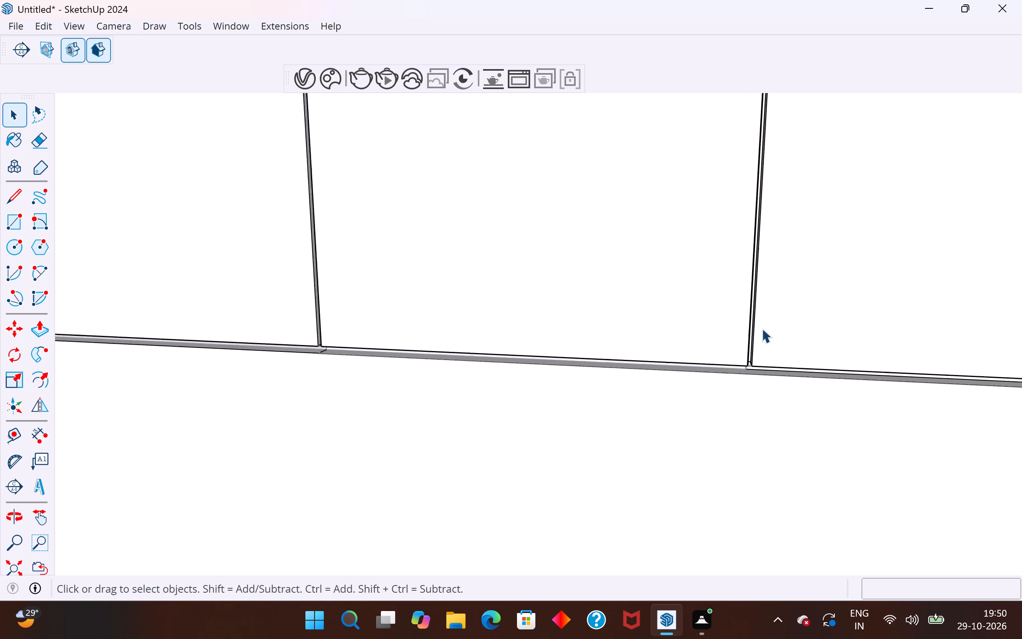
scroll(762, 328, down, 11)
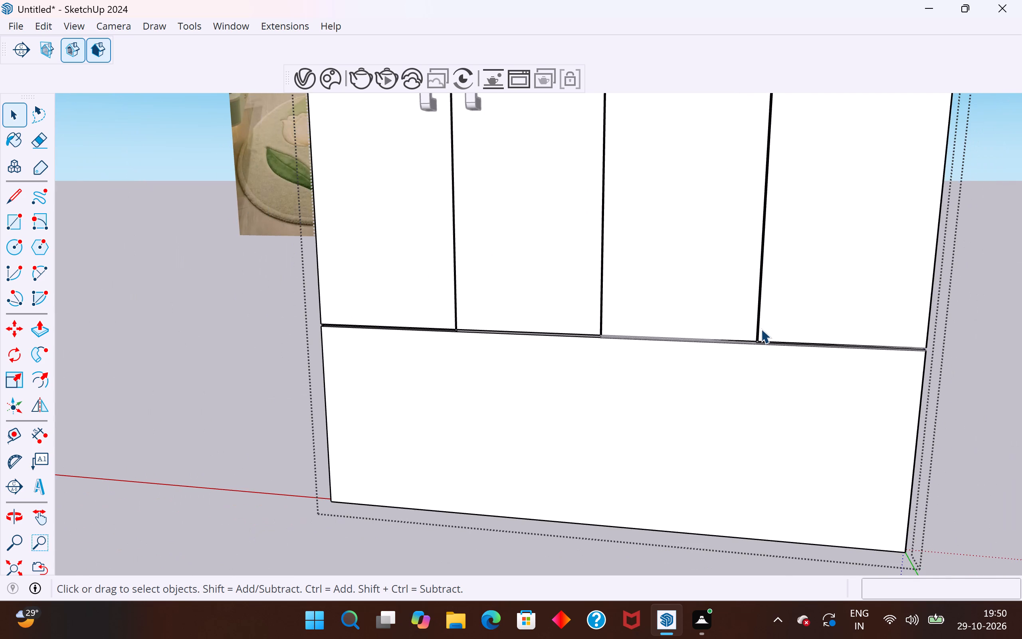
click(971, 456)
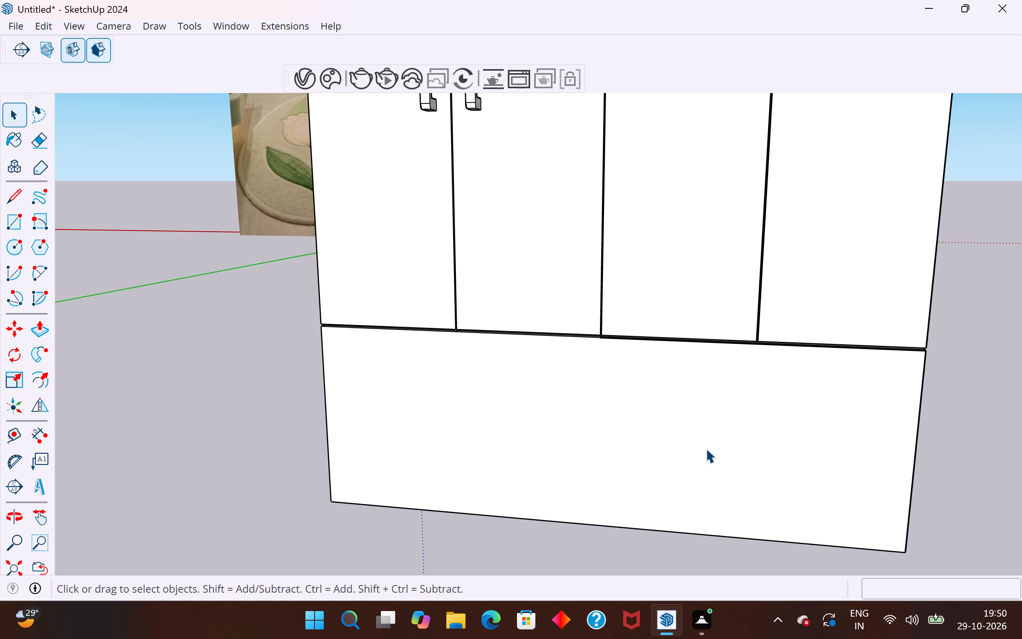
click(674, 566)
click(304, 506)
Inside the wardrobe group, delete the short edge across the horizontal groove's lower ledge between the first and second doors.
scroll(380, 350, up, 8)
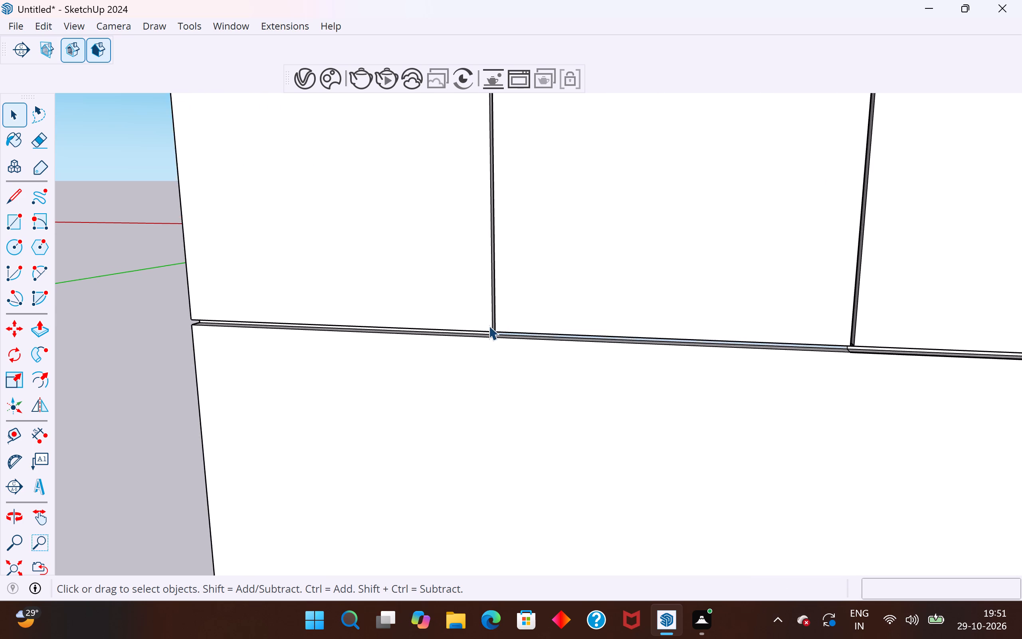
middle_drag(491, 325, 621, 292)
scroll(519, 357, up, 16)
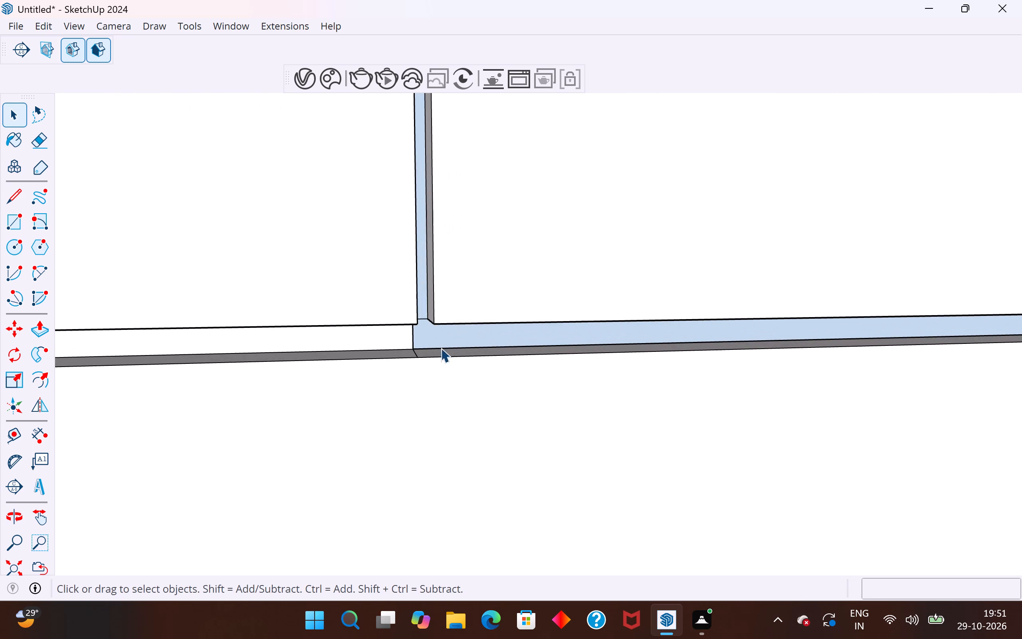
scroll(411, 345, up, 13)
middle_drag(427, 331, 357, 361)
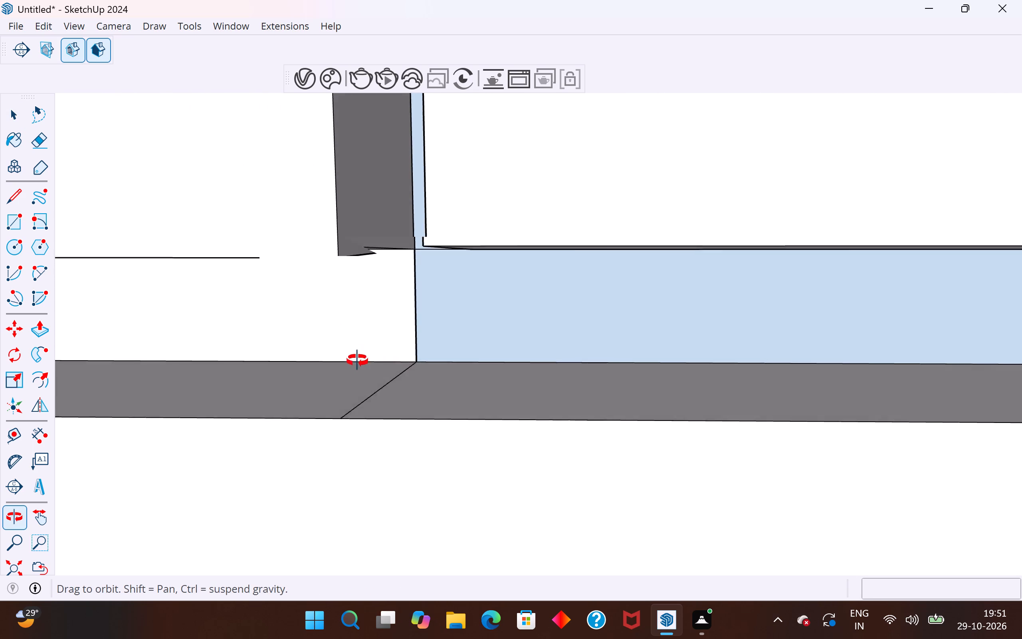
middle_drag(357, 361, 357, 362)
click(380, 407)
click(380, 407)
click(393, 400)
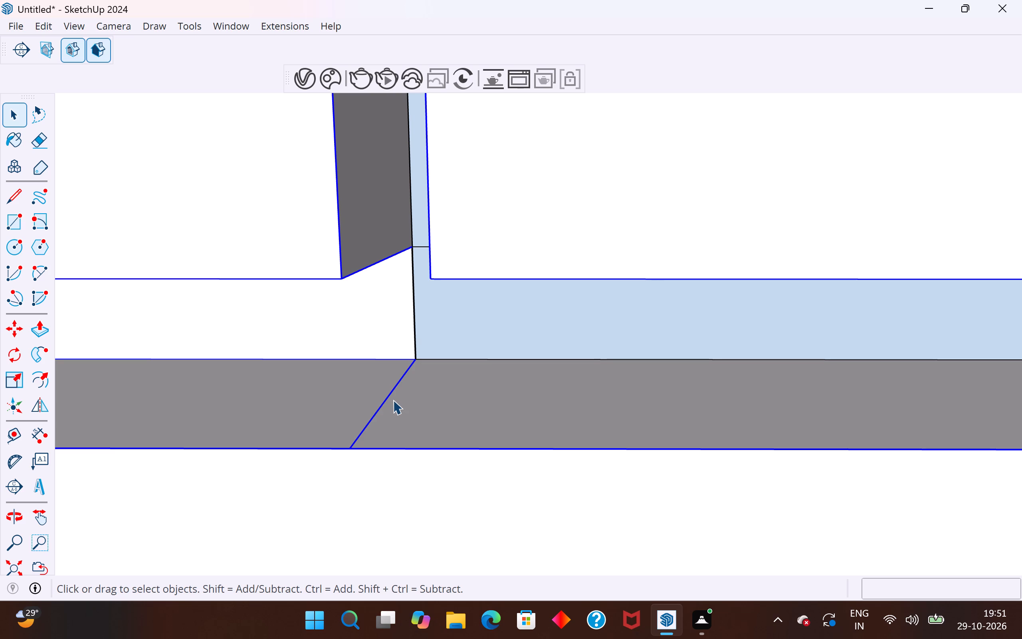
click(389, 394)
double_click(390, 394)
click(395, 394)
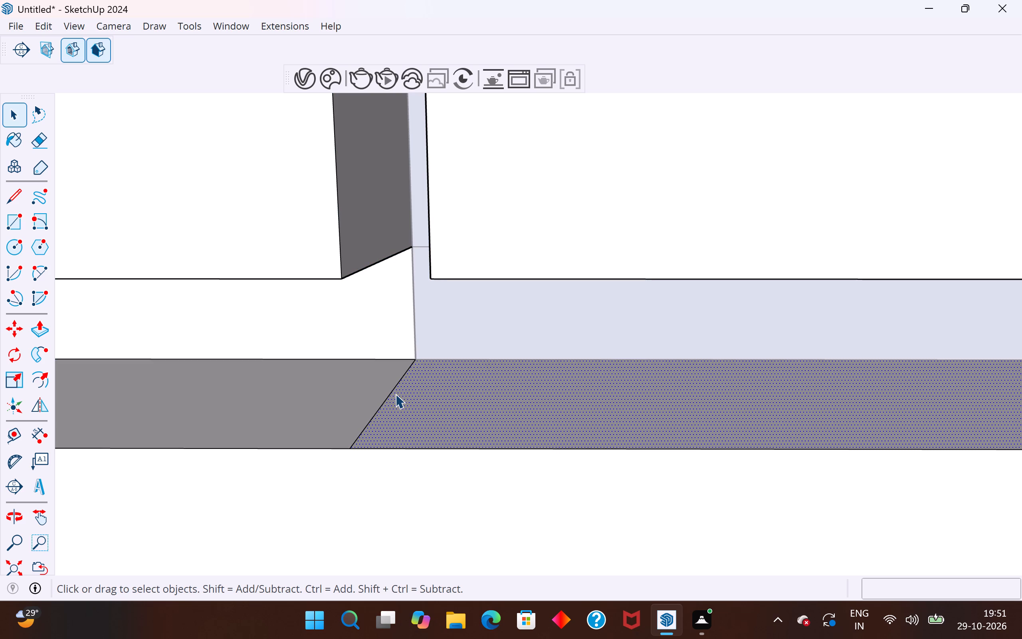
click(390, 391)
key(Delete)
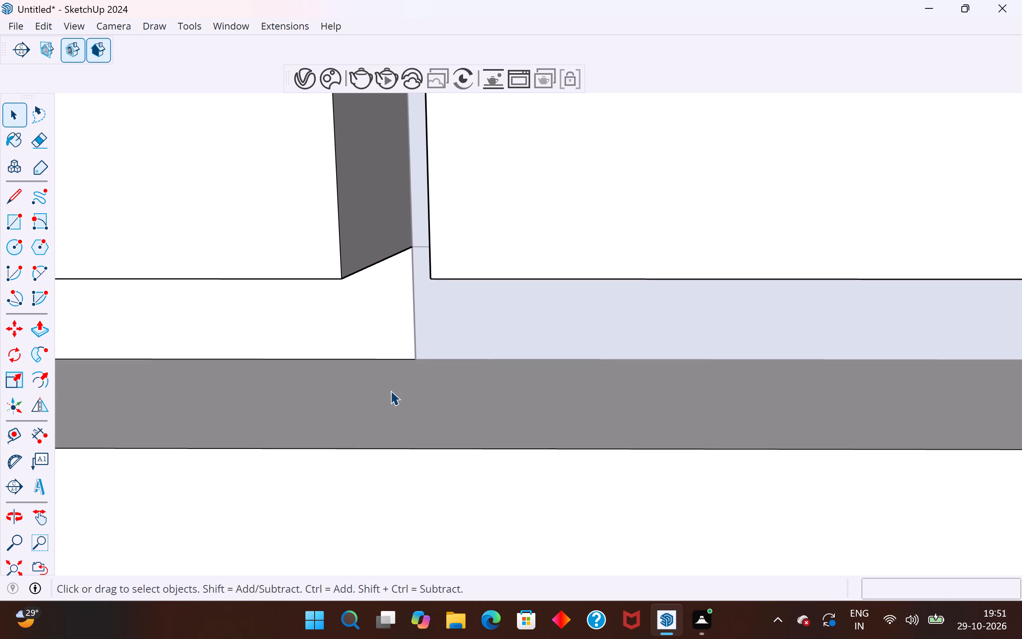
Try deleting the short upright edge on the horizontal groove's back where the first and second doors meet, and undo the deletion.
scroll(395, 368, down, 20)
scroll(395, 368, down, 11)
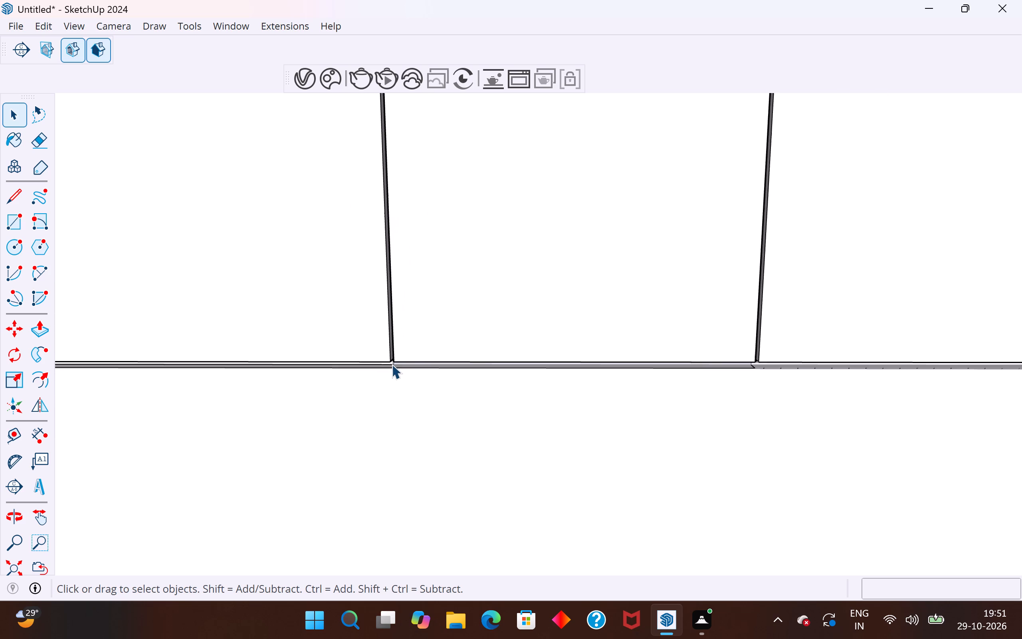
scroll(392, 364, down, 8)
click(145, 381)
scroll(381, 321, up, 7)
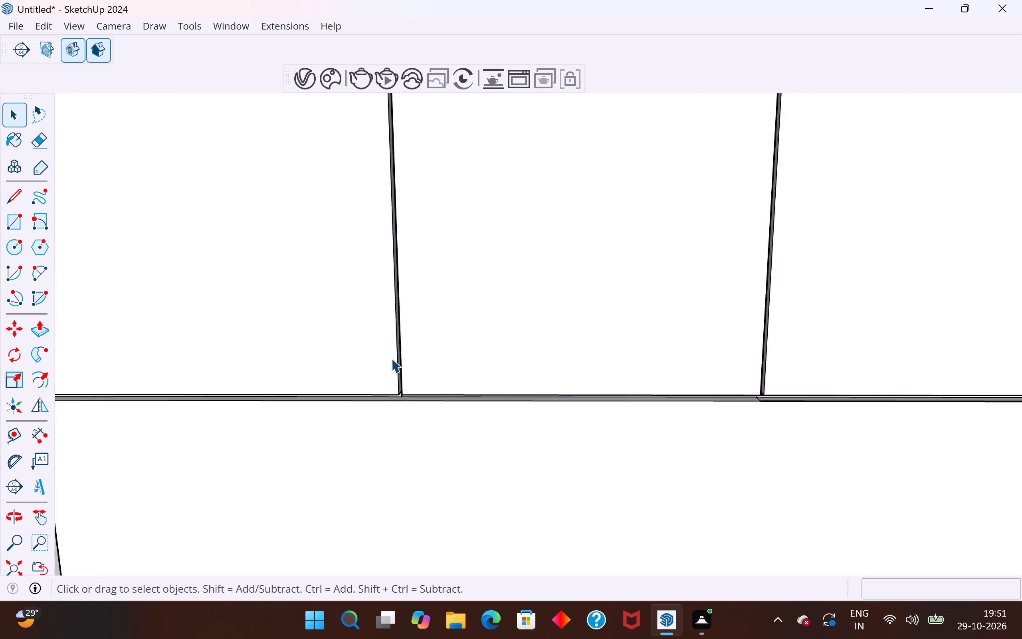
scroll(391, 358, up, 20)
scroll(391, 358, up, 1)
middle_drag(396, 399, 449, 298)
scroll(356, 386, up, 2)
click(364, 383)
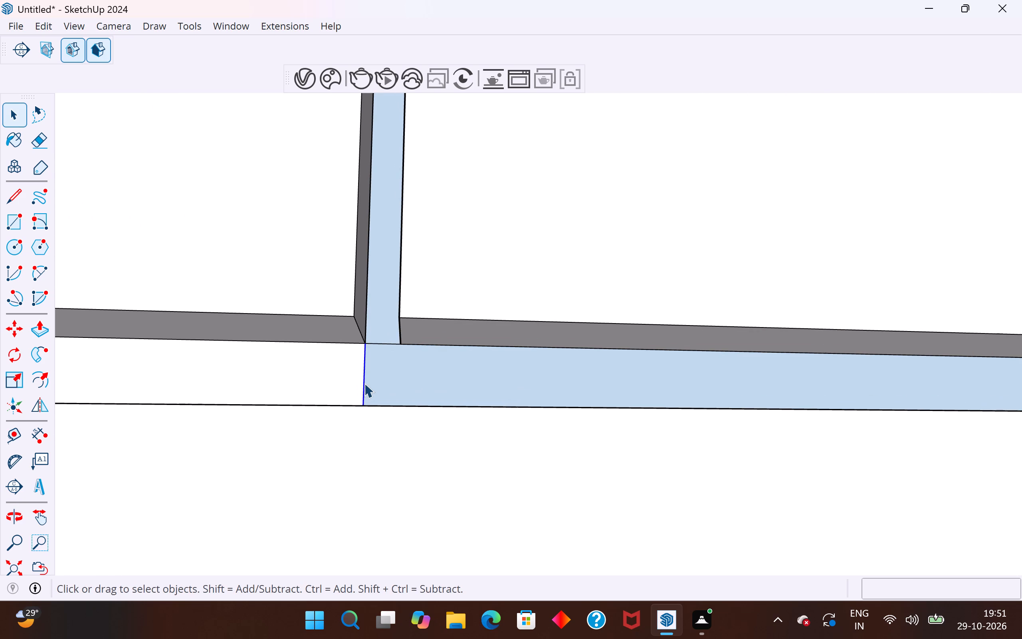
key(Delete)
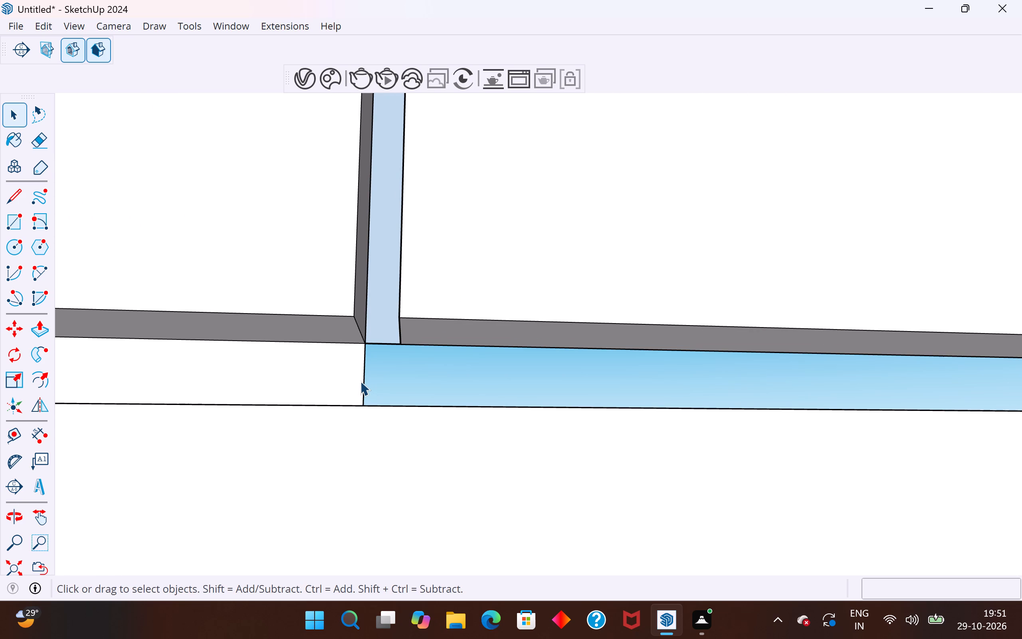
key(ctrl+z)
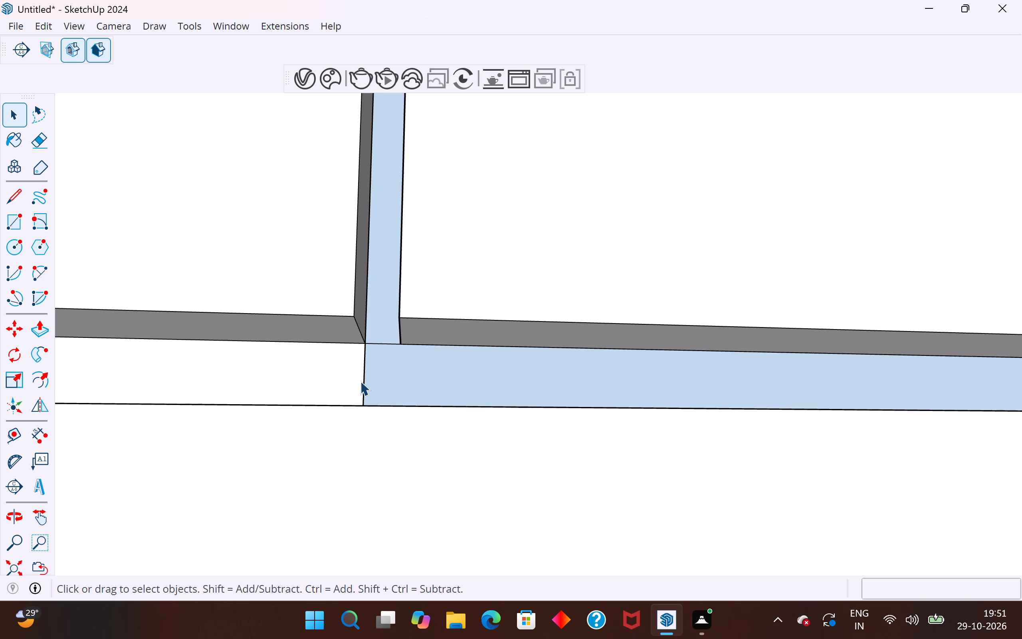
Delete the extra edge along the front of the horizontal groove's lower ledge below the third door.
scroll(360, 381, down, 16)
scroll(360, 381, down, 15)
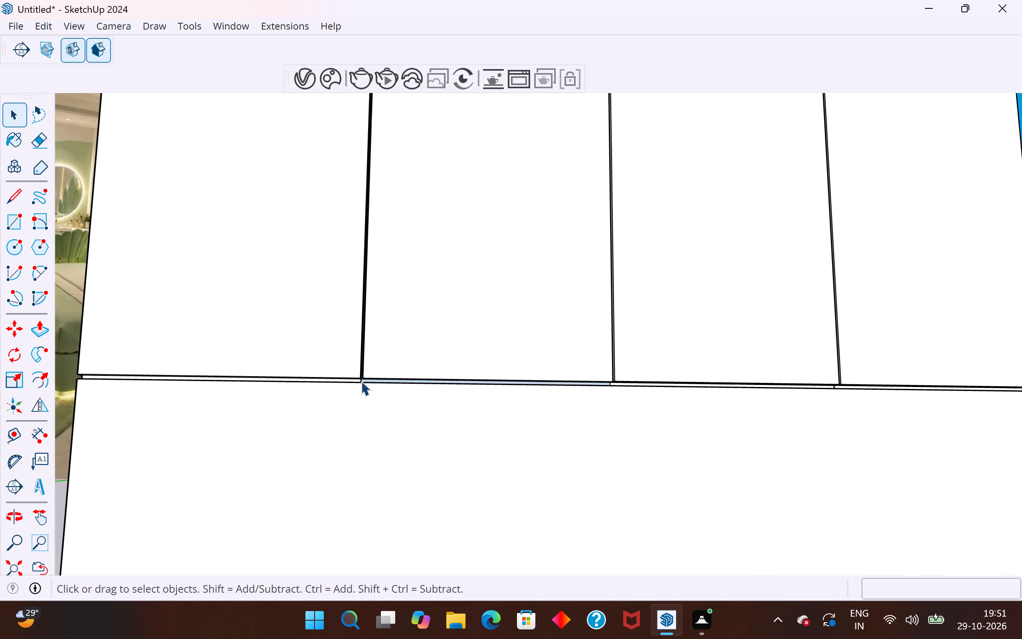
scroll(361, 381, down, 5)
middle_drag(463, 364, 458, 547)
click(867, 415)
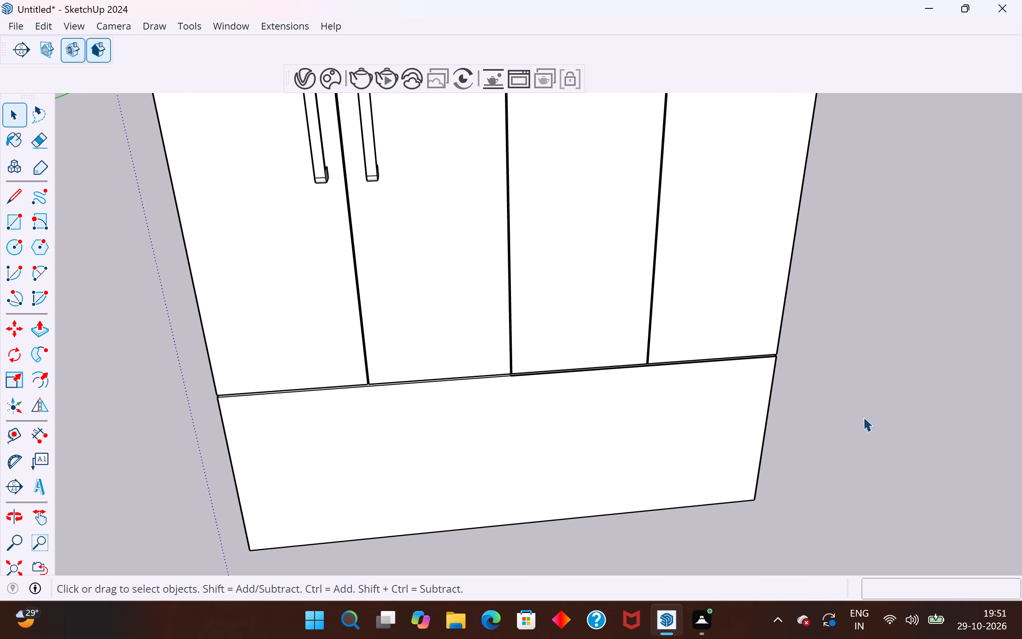
scroll(529, 384, up, 20)
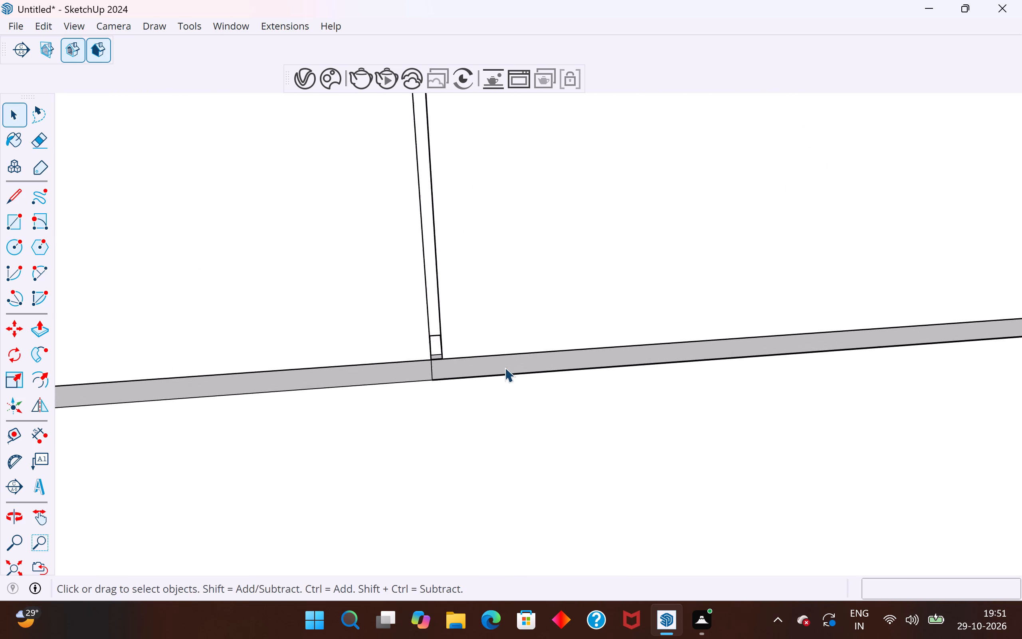
scroll(505, 367, up, 3)
middle_drag(505, 367, 495, 433)
scroll(415, 380, up, 15)
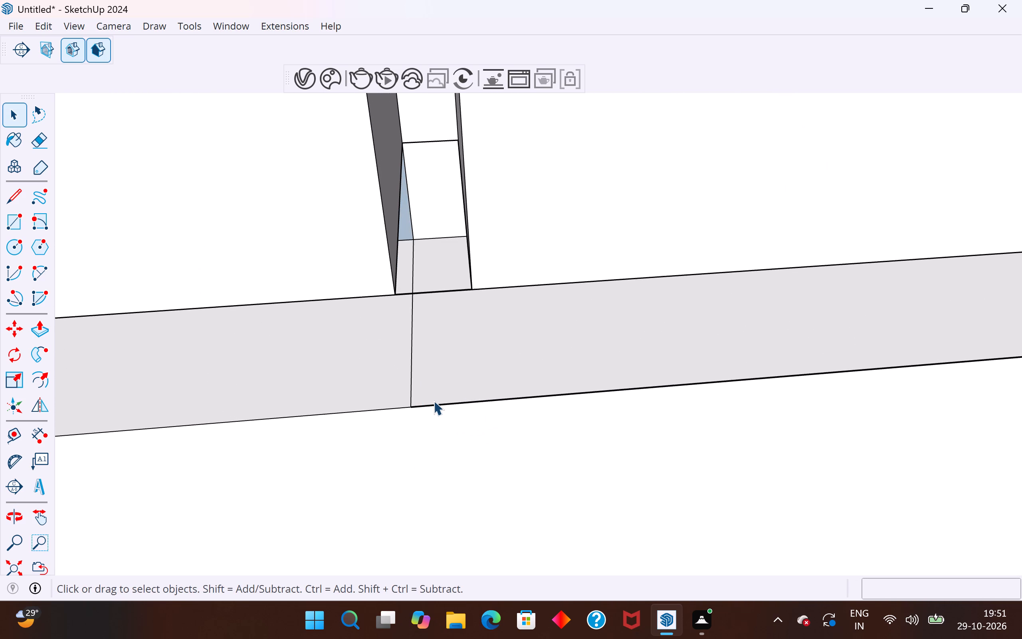
click(437, 403)
key(Delete)
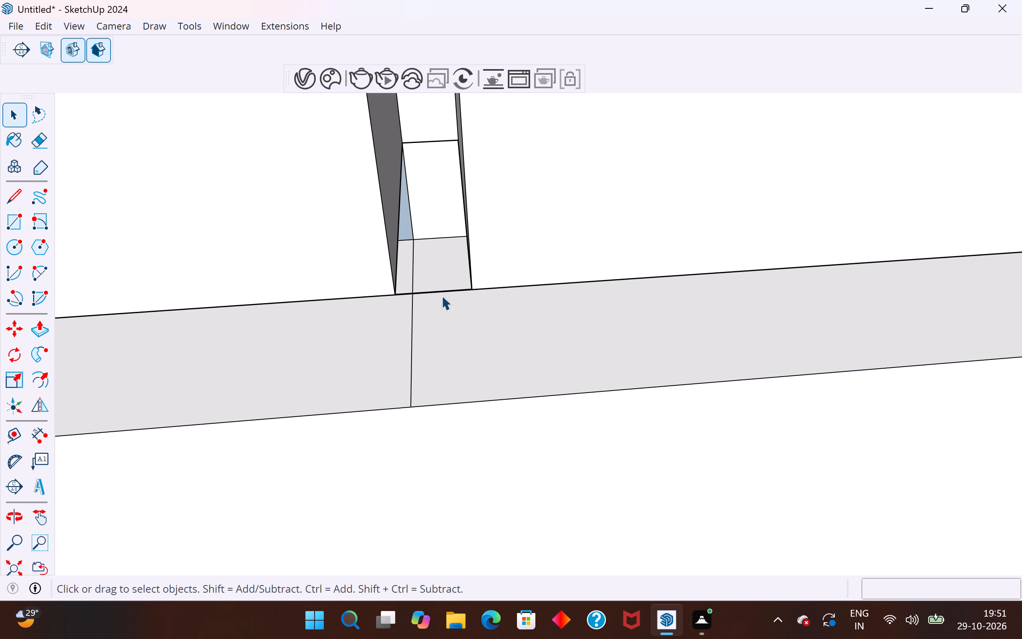
Delete the extra edge along the third door's lower front edge that crosses the vertical groove's opening beside the second door.
middle_drag(439, 250, 450, 127)
click(438, 184)
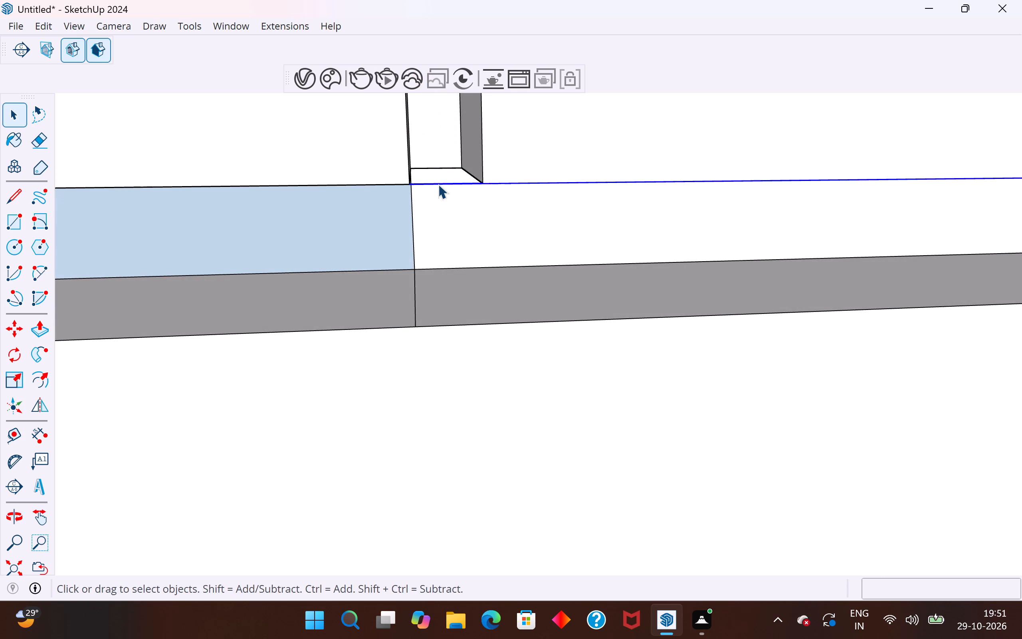
click(447, 185)
double_click(468, 181)
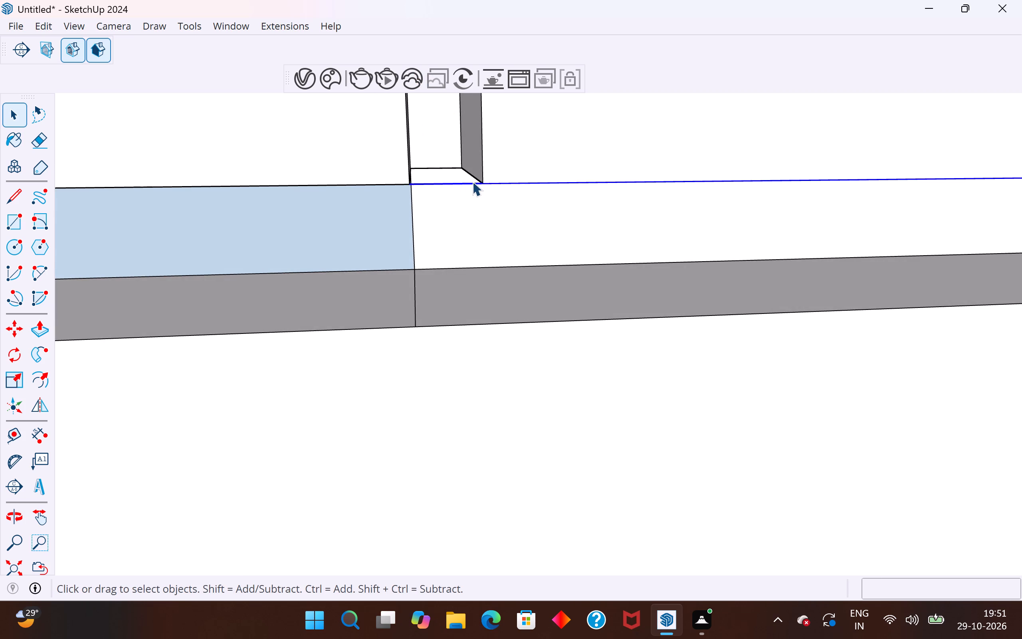
click(474, 183)
middle_drag(473, 191, 461, 255)
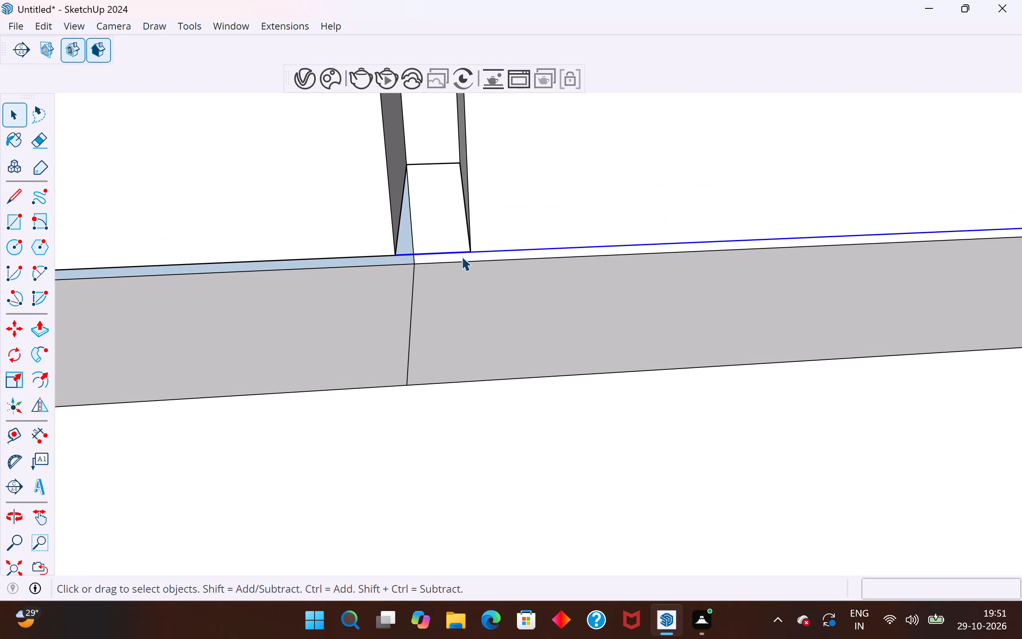
key(Delete)
Reverse the horizontal groove's back face below the second door and clear the selection.
scroll(456, 250, down, 4)
middle_drag(458, 247, 461, 116)
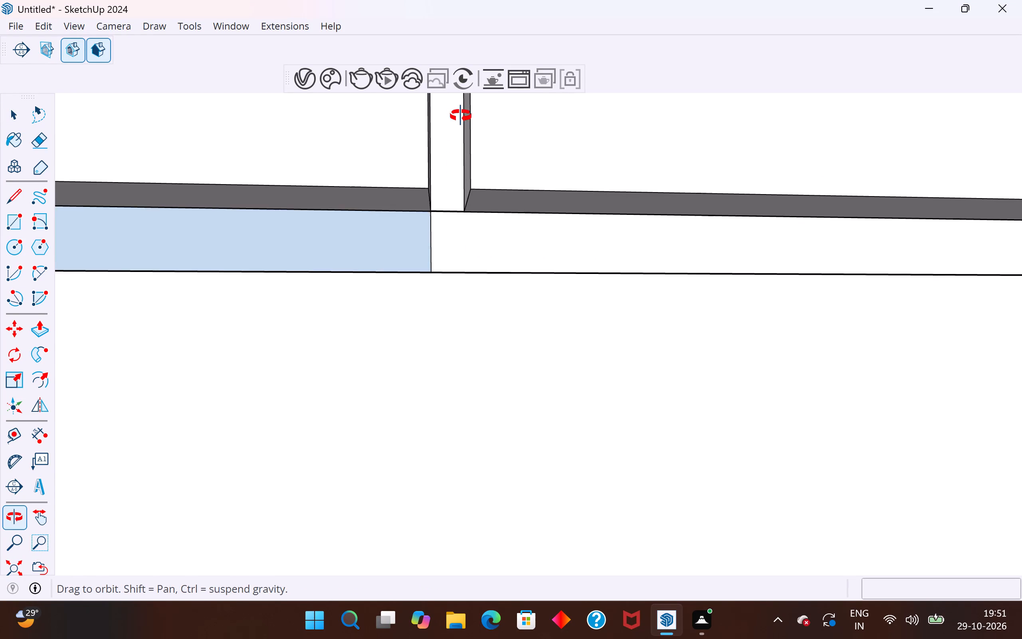
middle_drag(461, 116, 487, 158)
click(394, 238)
right_click(394, 238)
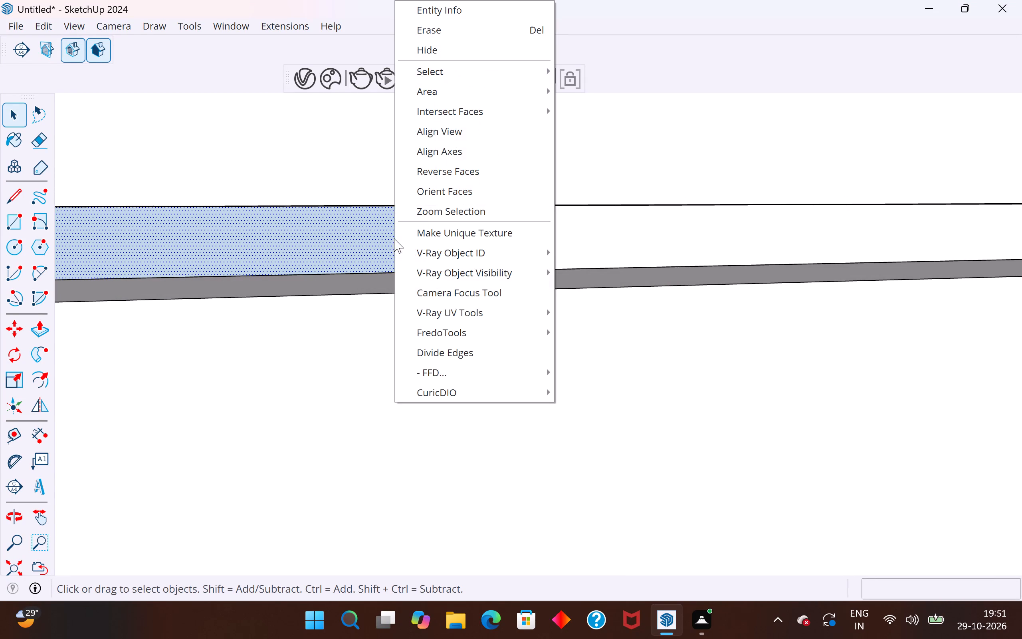
click(465, 171)
scroll(625, 284, down, 12)
middle_drag(625, 288, 516, 306)
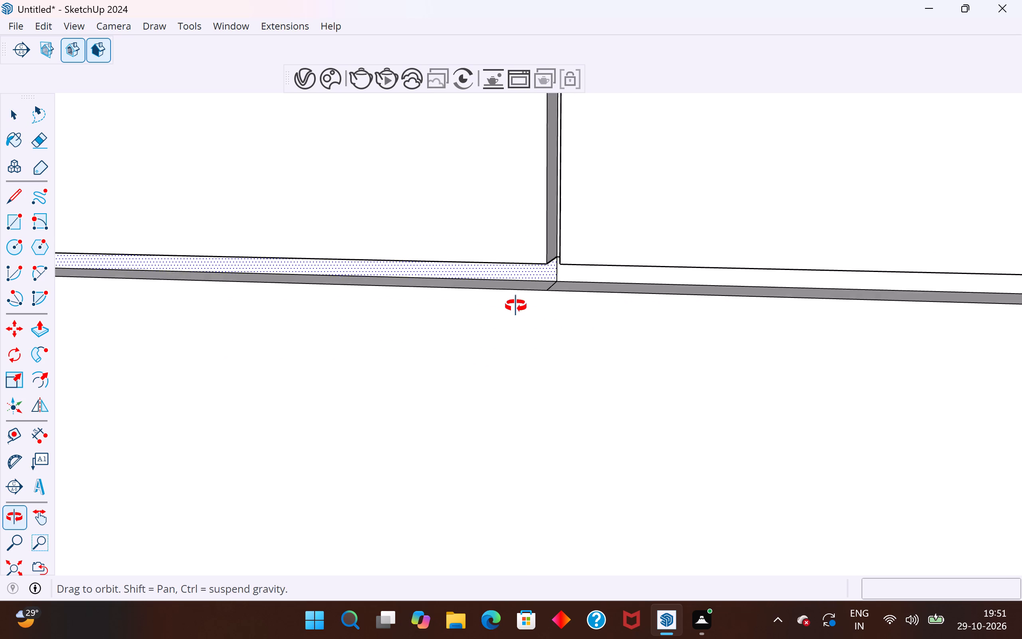
middle_drag(516, 306, 529, 316)
scroll(687, 256, down, 16)
scroll(686, 248, down, 9)
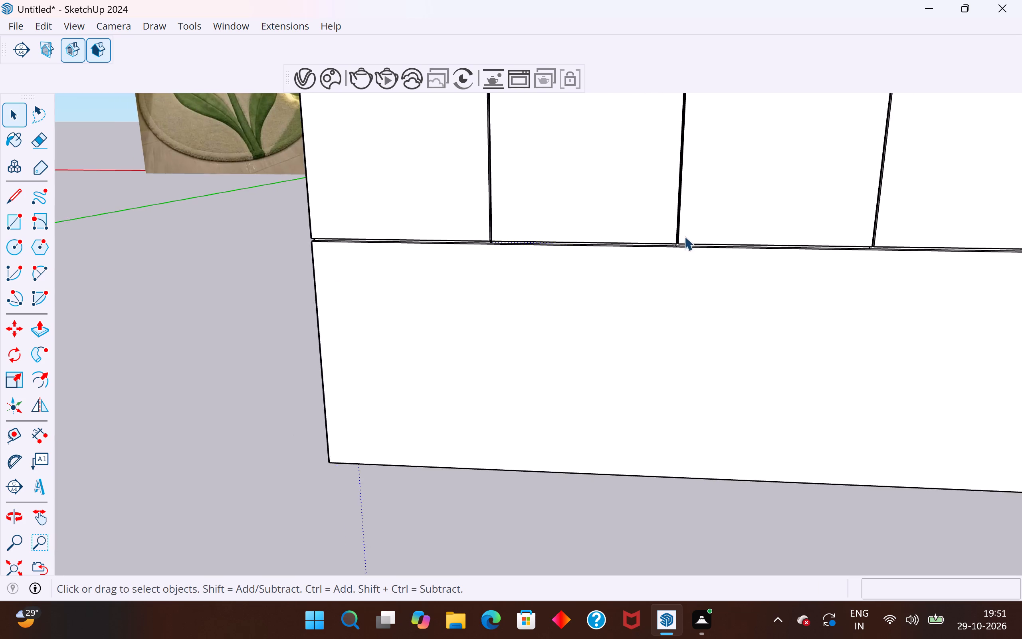
scroll(684, 236, down, 4)
click(624, 485)
Shorten the first and second doors' handles together by scaling them vertically from their lower ends, then clear the selection.
scroll(589, 522, down, 7)
scroll(535, 416, down, 4)
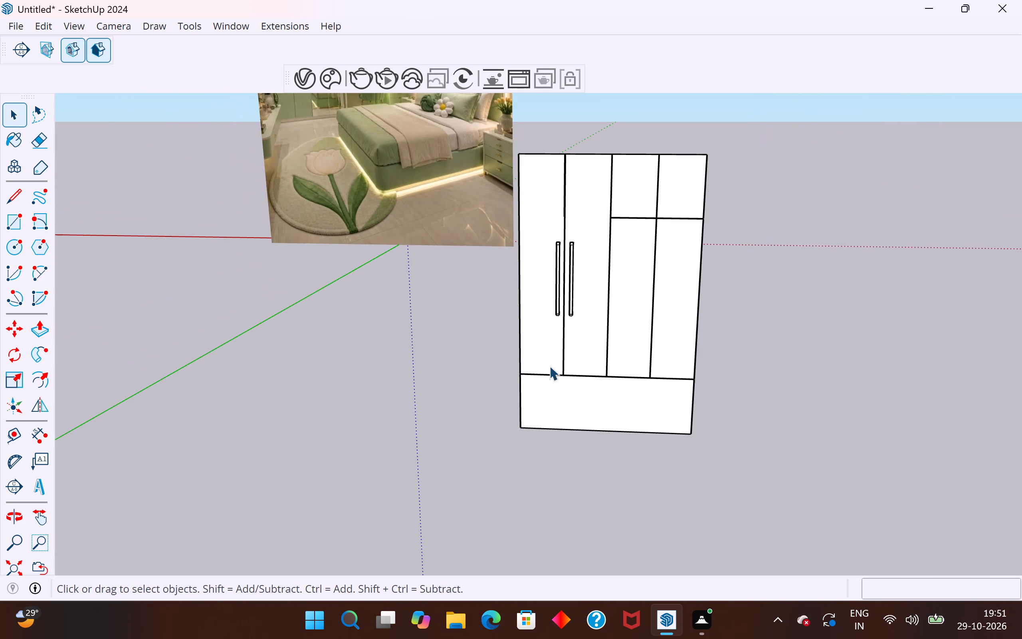
middle_drag(572, 290, 557, 286)
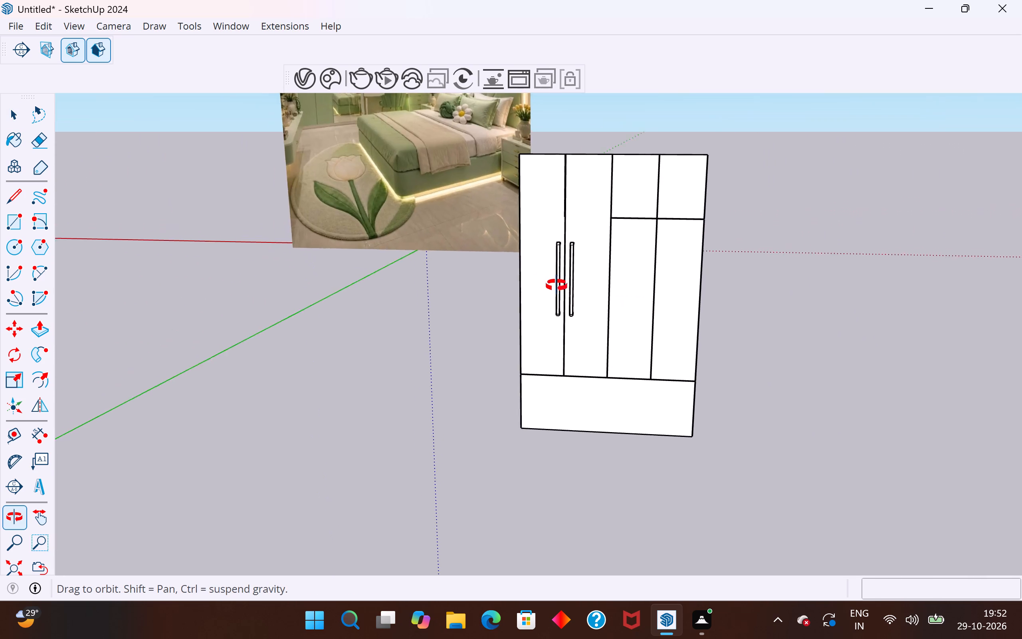
middle_drag(557, 286, 582, 264)
scroll(574, 350, down, 3)
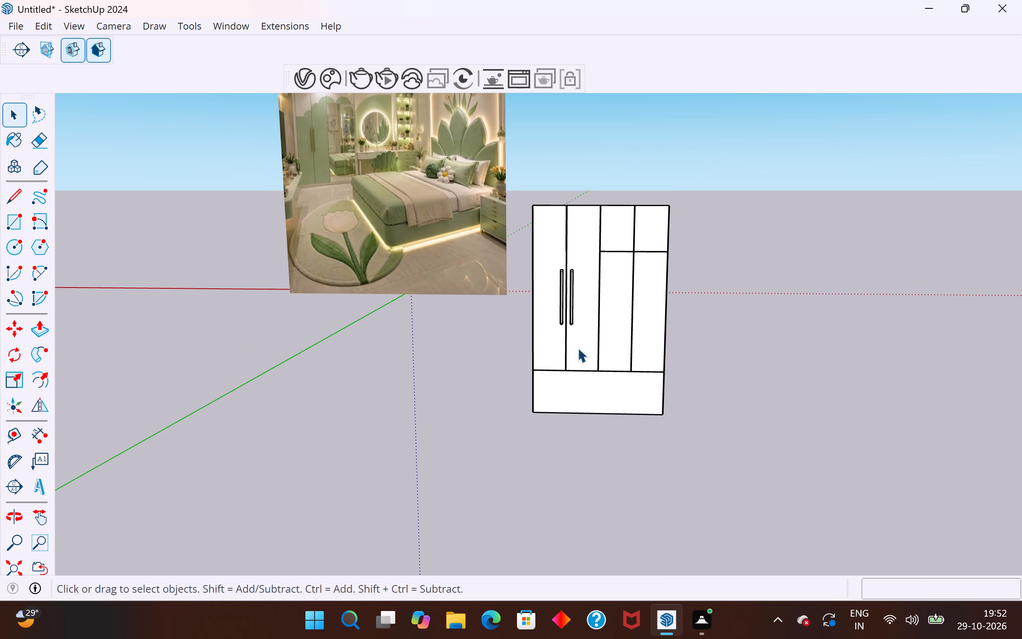
scroll(649, 295, up, 1)
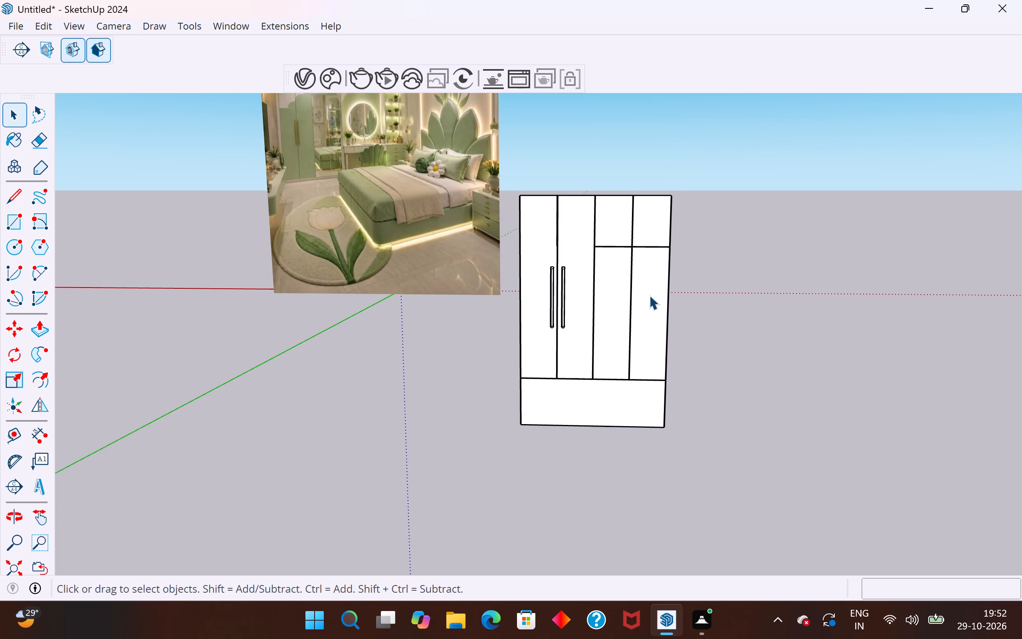
scroll(649, 295, up, 1)
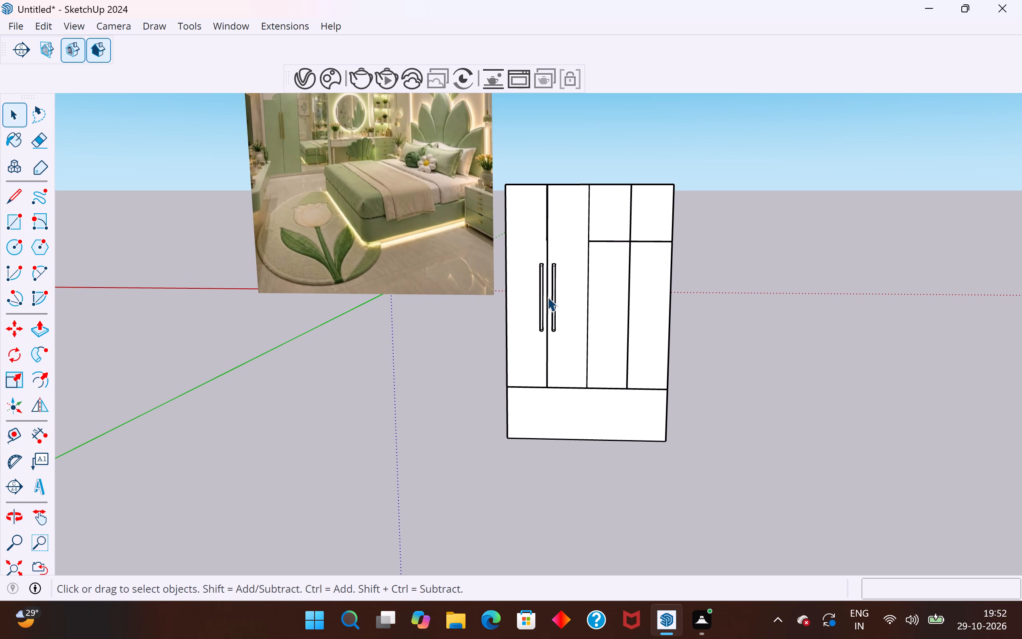
middle_drag(562, 306, 429, 325)
scroll(529, 314, up, 8)
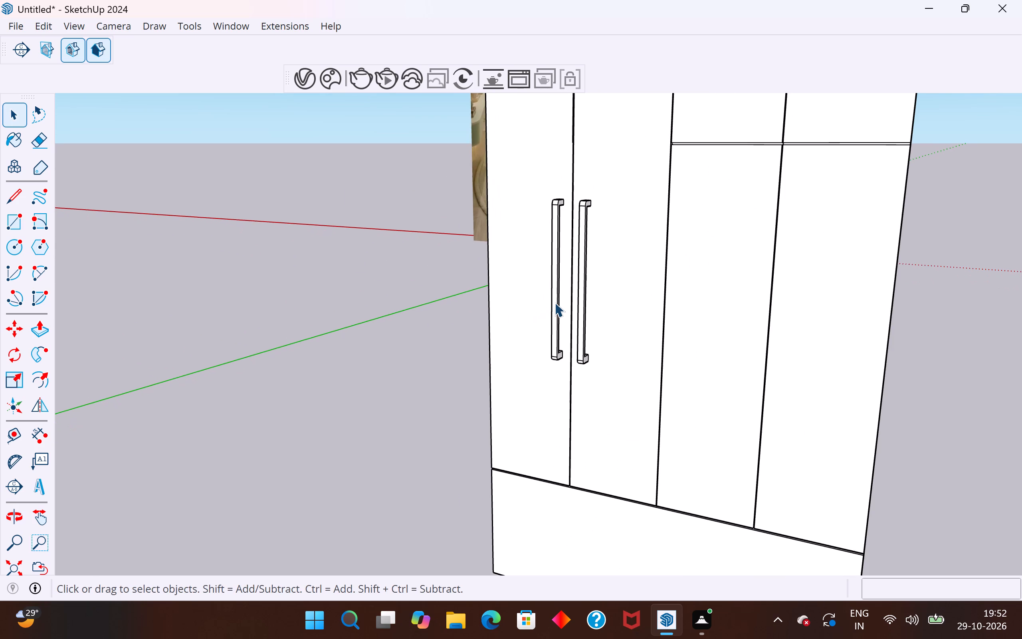
click(555, 302)
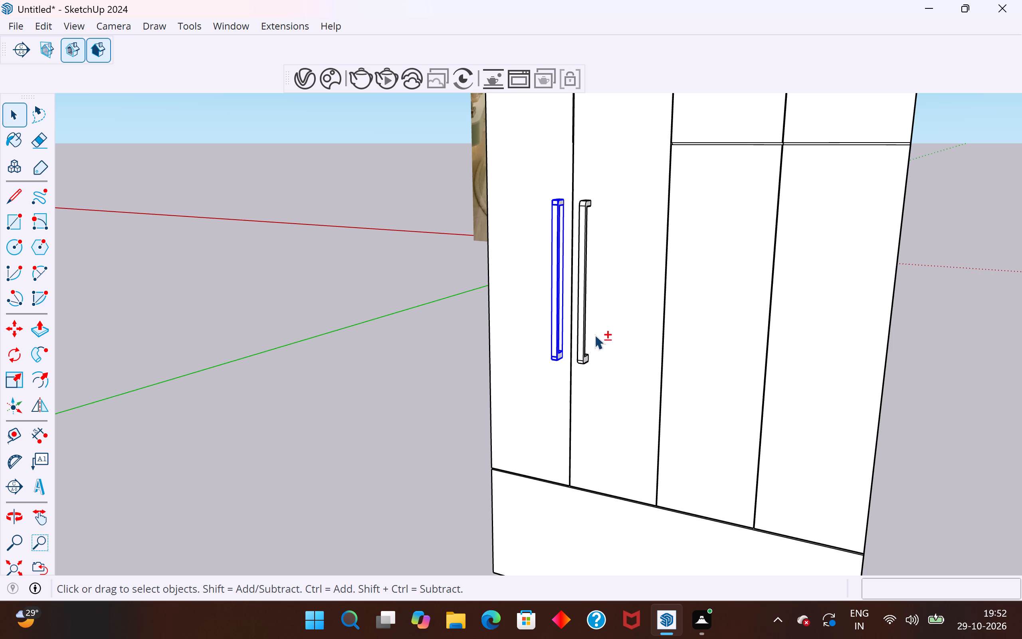
shift+click(581, 329)
key(s)
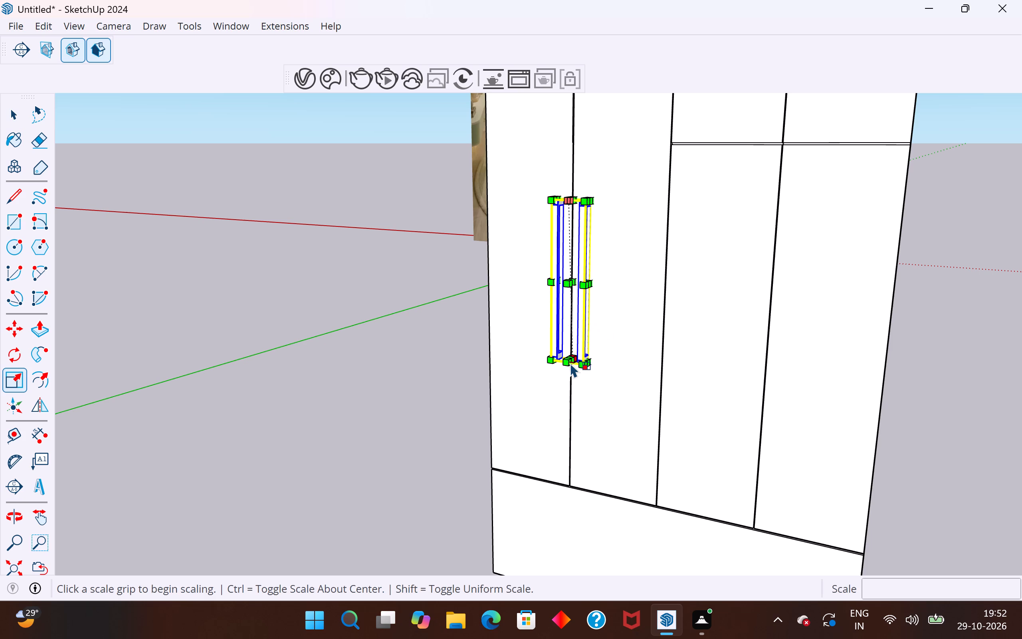
scroll(568, 365, up, 9)
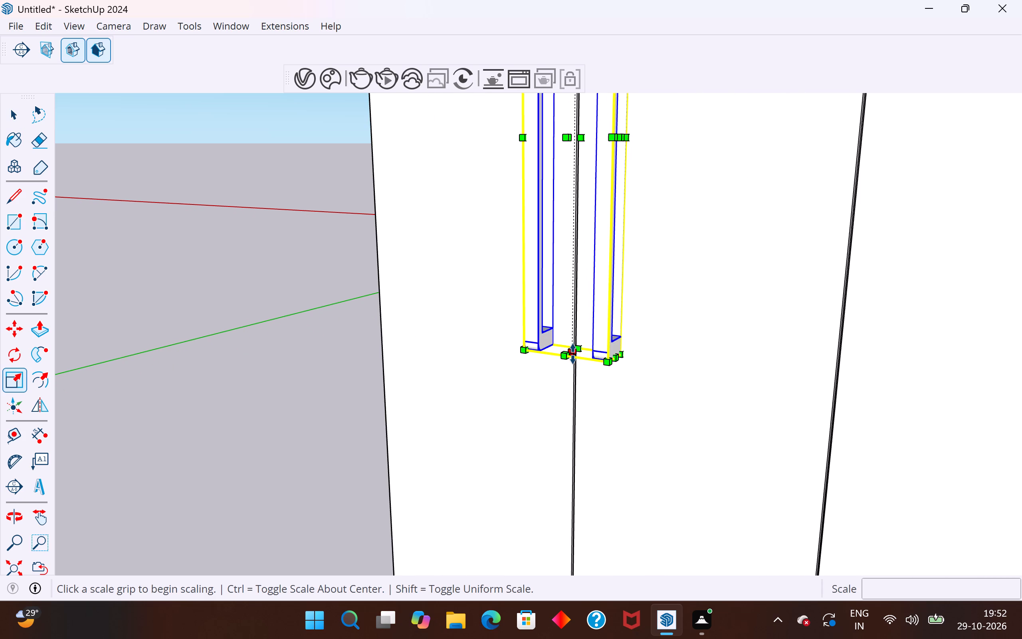
click(573, 354)
scroll(573, 279, down, 11)
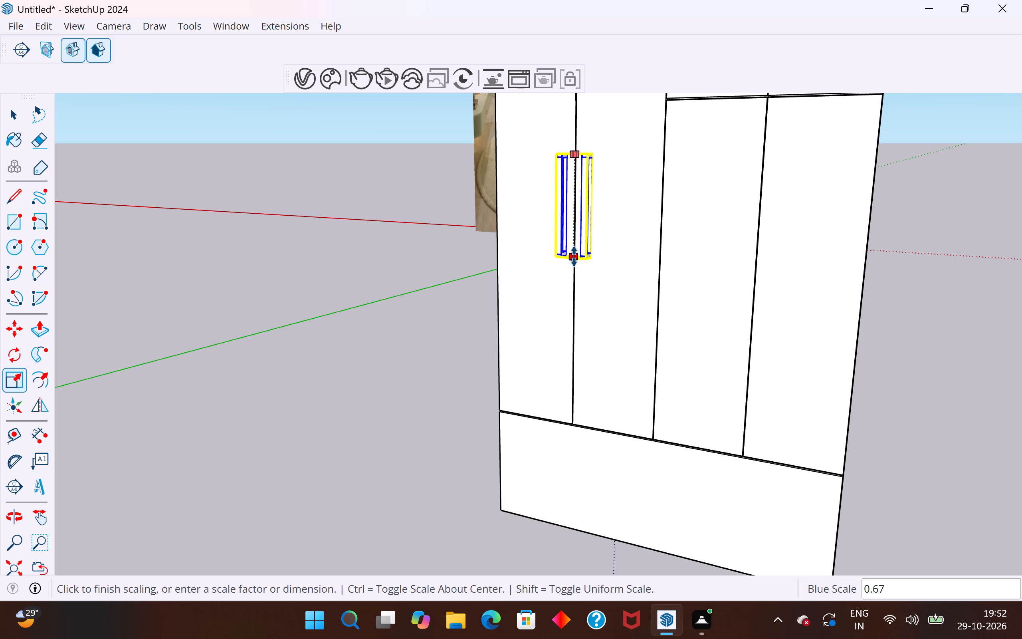
click(574, 270)
click(20, 122)
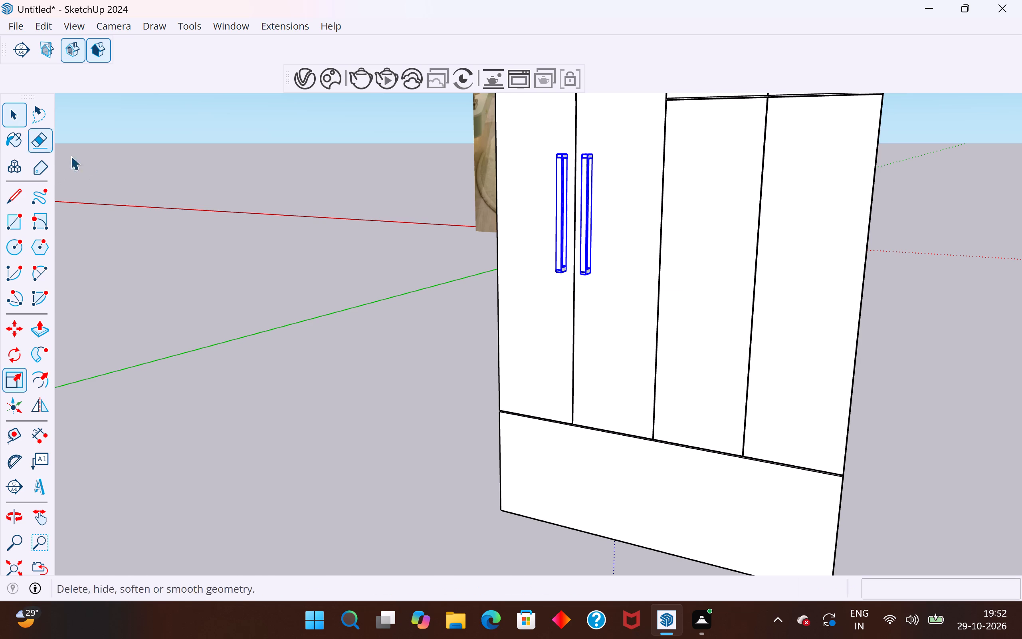
click(216, 240)
Draw a horizontal line about 10 5/16" long from the wardrobe's outer edge onto the first door, just above handle height.
scroll(399, 349, down, 5)
middle_drag(424, 355, 599, 345)
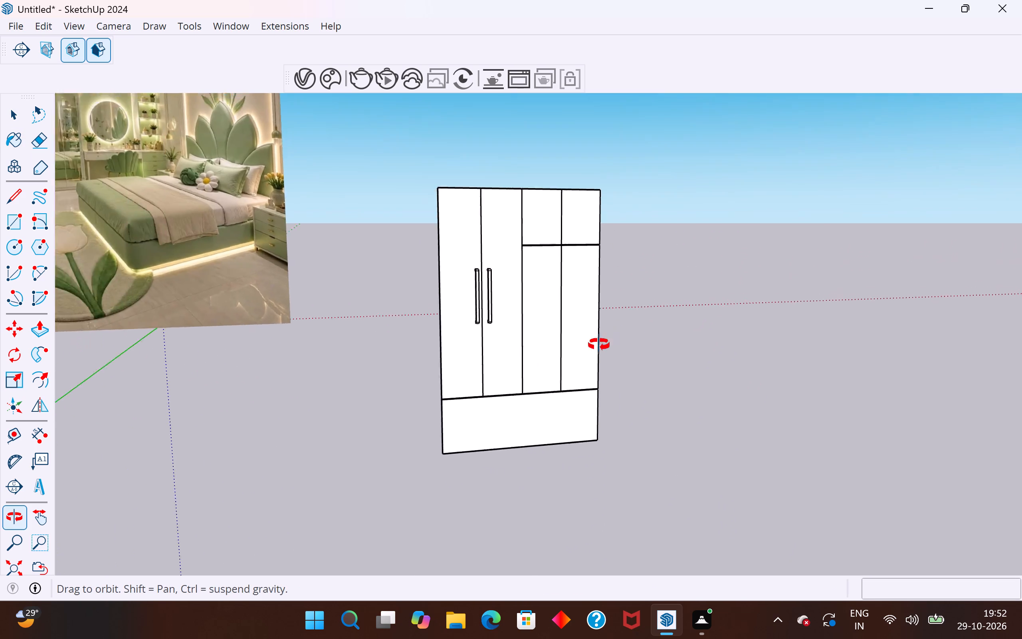
middle_drag(599, 345, 553, 342)
scroll(582, 412, down, 3)
scroll(492, 336, down, 3)
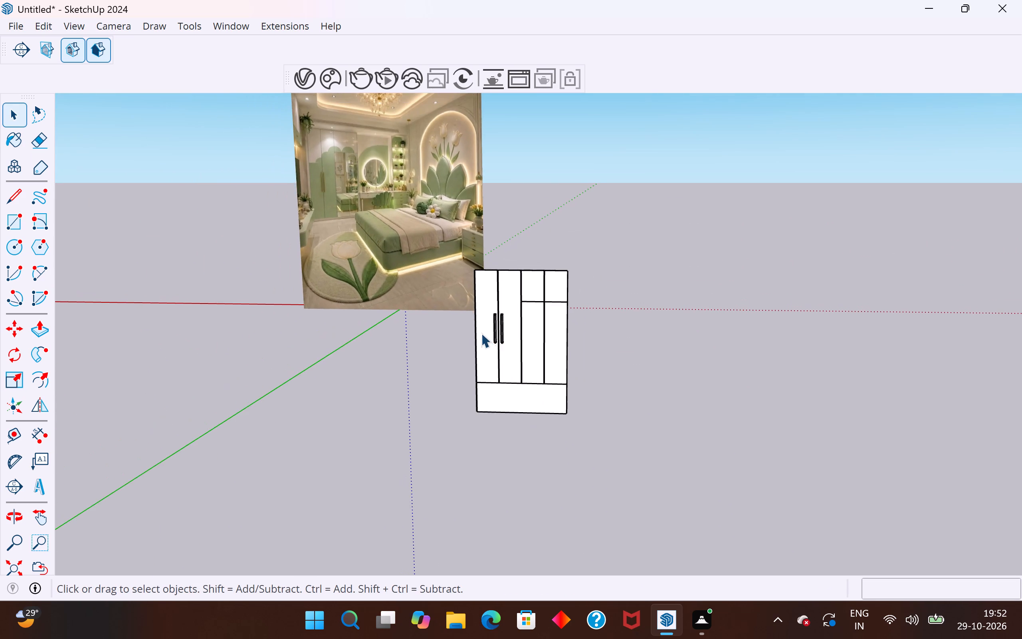
scroll(481, 331, up, 3)
scroll(638, 288, down, 3)
scroll(532, 234, up, 3)
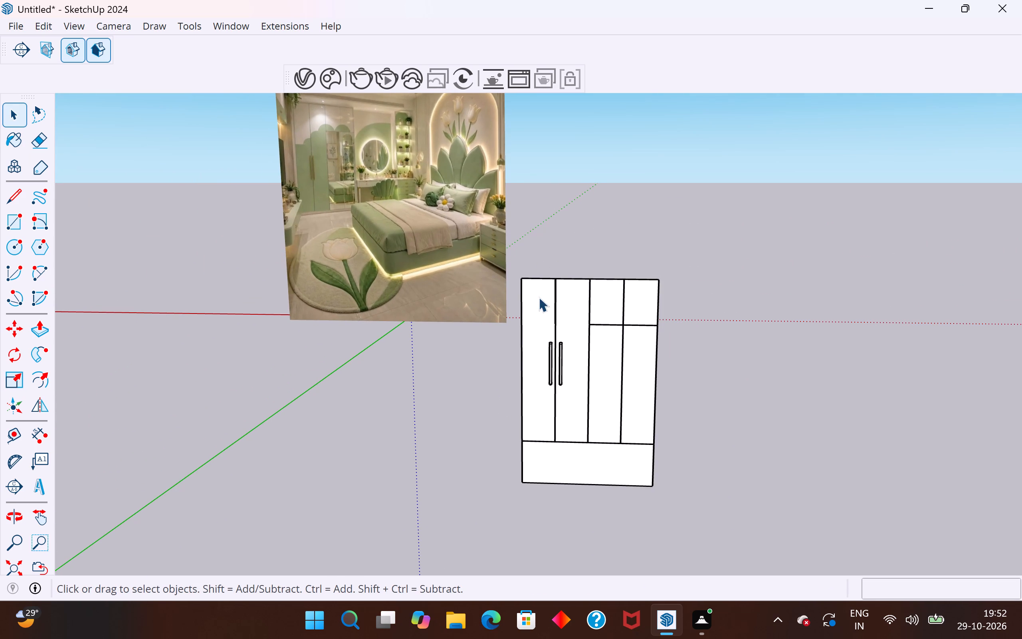
click(16, 198)
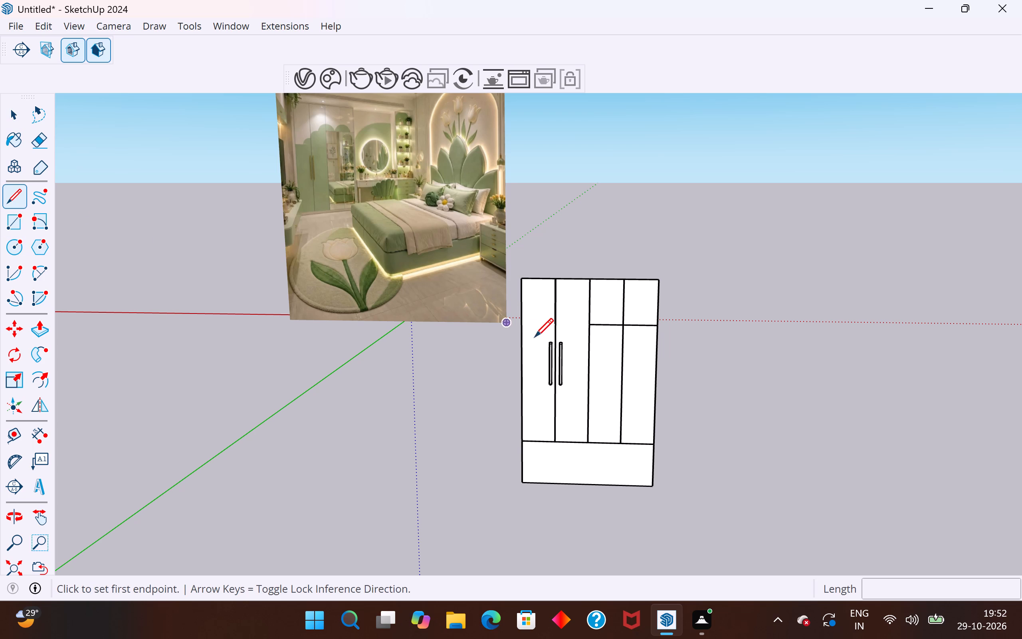
scroll(535, 337, up, 1)
click(520, 337)
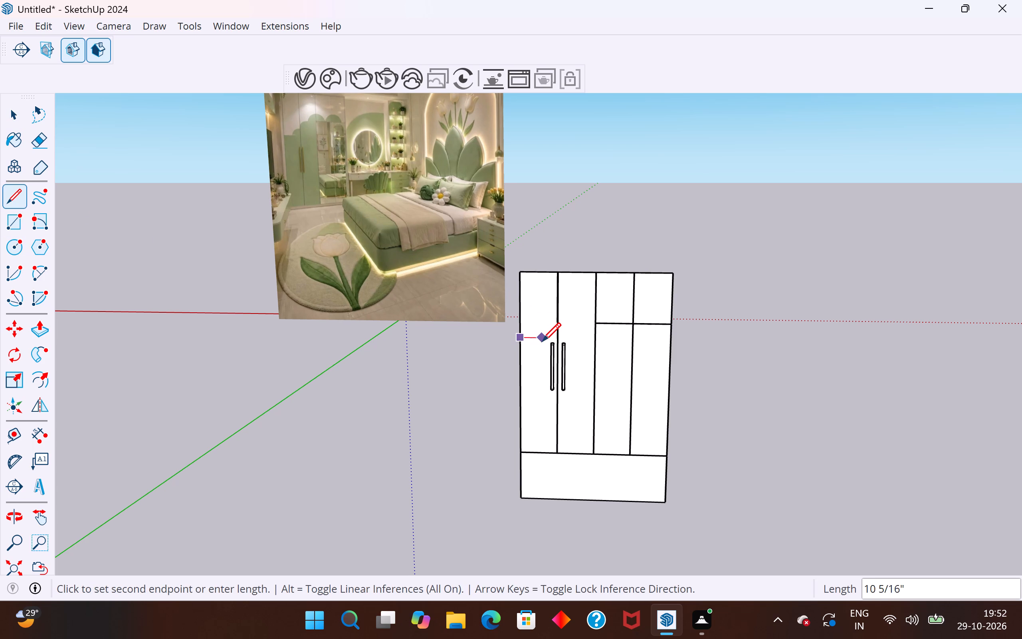
click(542, 341)
click(10, 117)
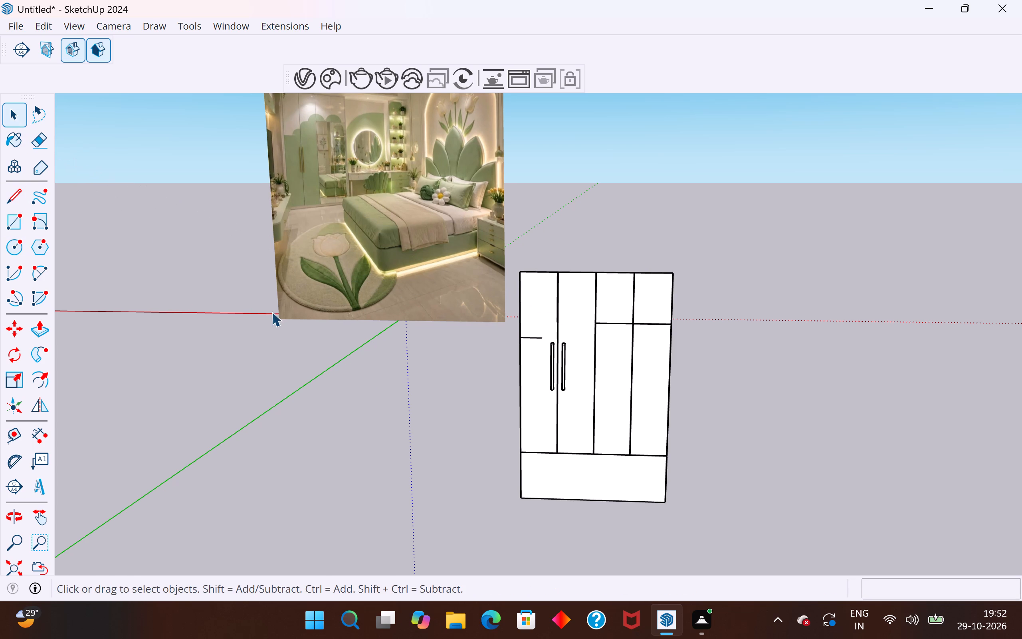
scroll(434, 421, down, 1)
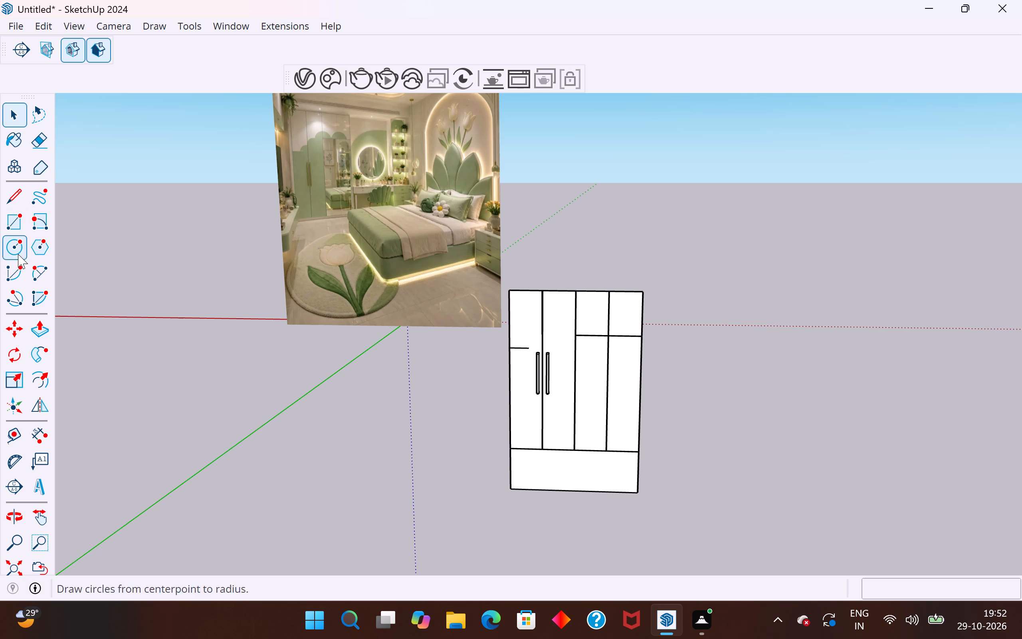
Draw two connected upward arcs from the horizontal line's end across the first three doors, bulging about 8 9/16" and 10 7/16".
click(38, 274)
scroll(533, 354, up, 2)
click(531, 347)
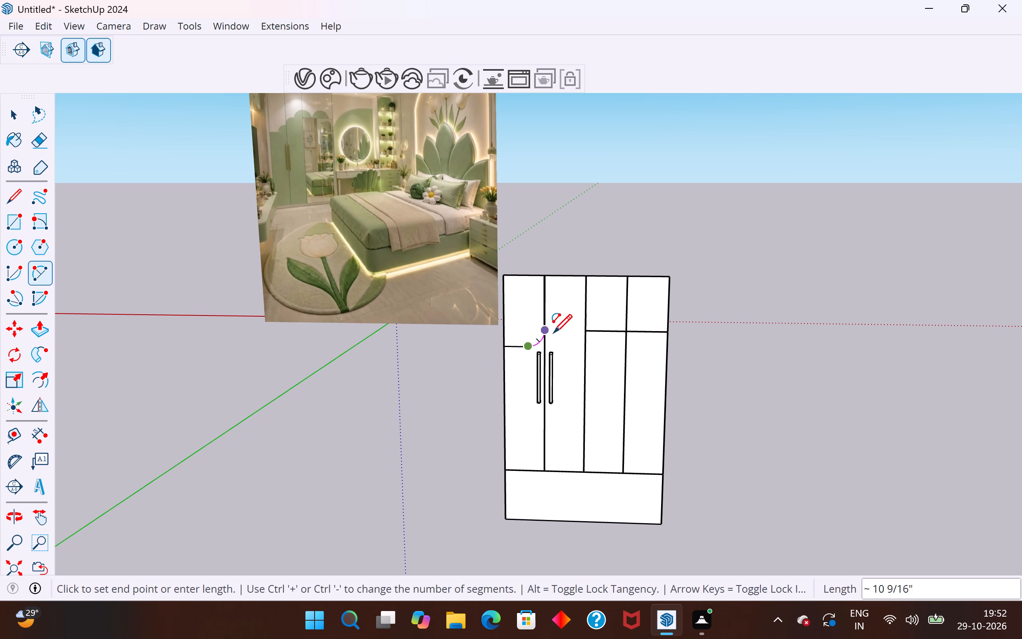
click(561, 328)
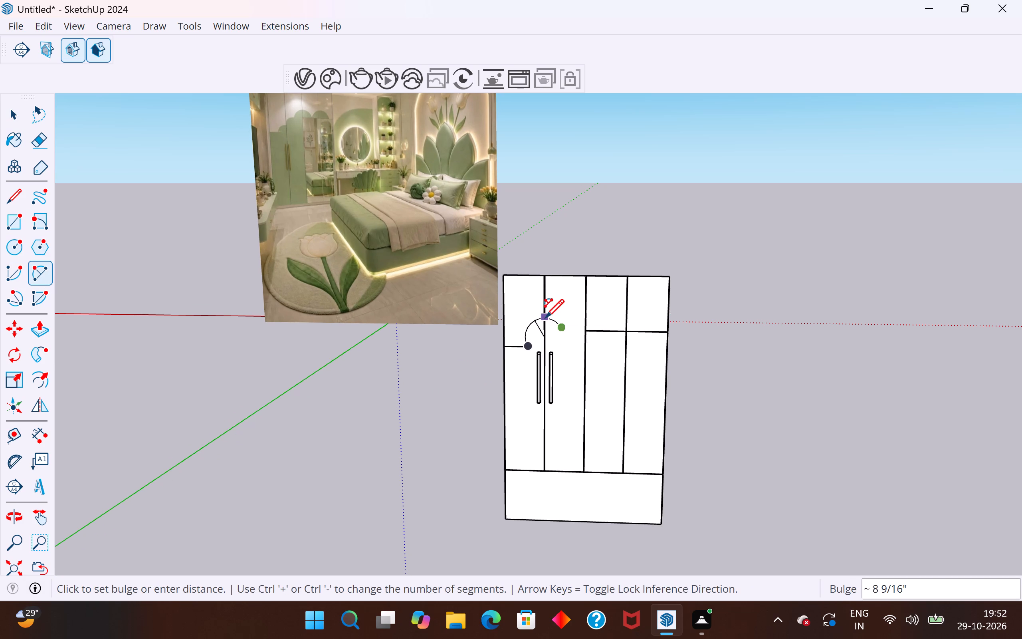
click(545, 318)
click(562, 328)
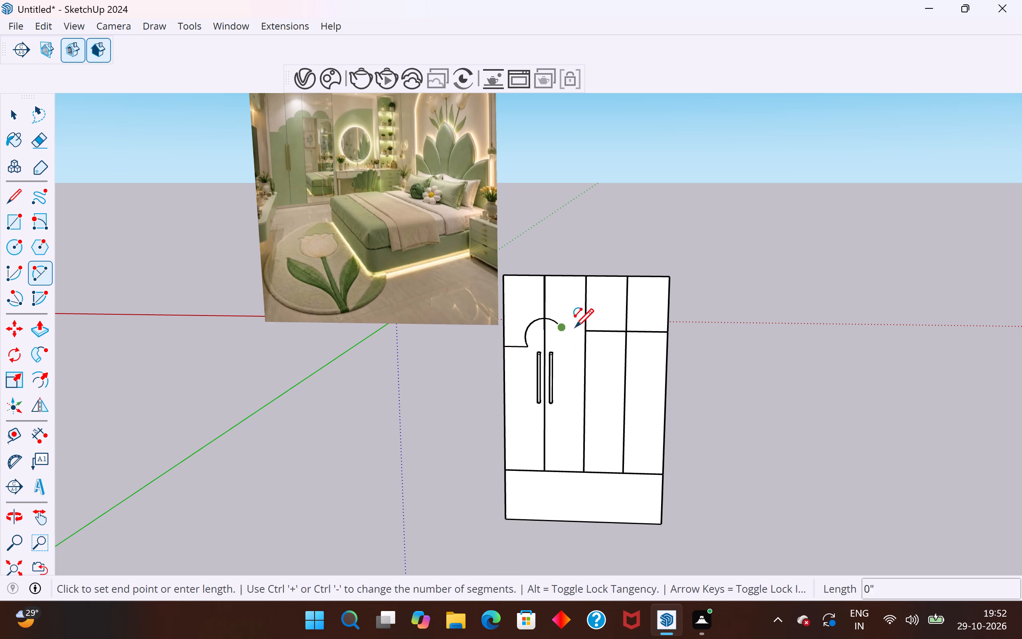
click(604, 308)
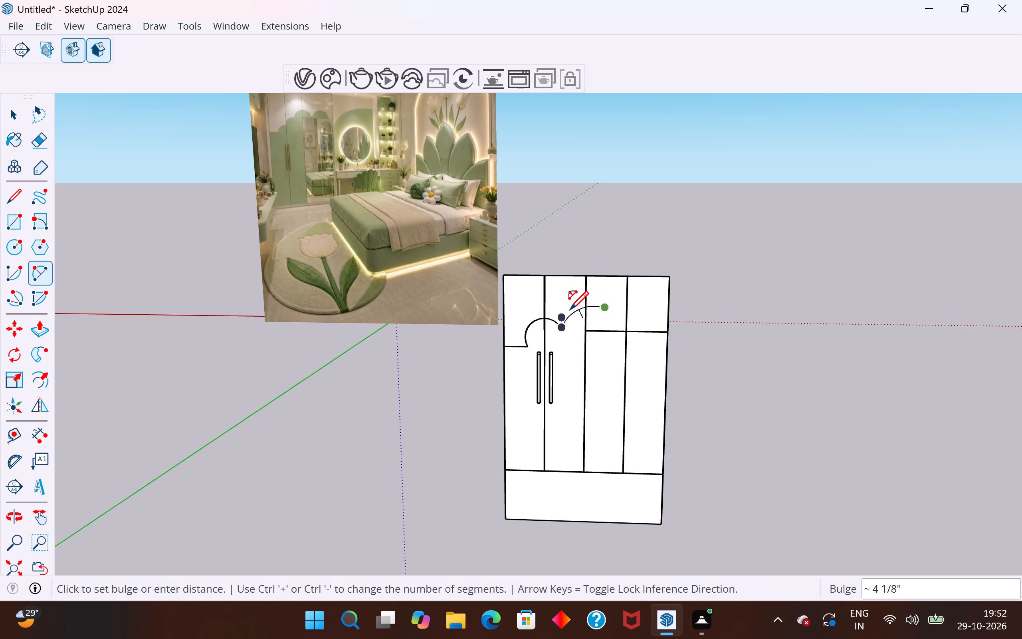
click(570, 304)
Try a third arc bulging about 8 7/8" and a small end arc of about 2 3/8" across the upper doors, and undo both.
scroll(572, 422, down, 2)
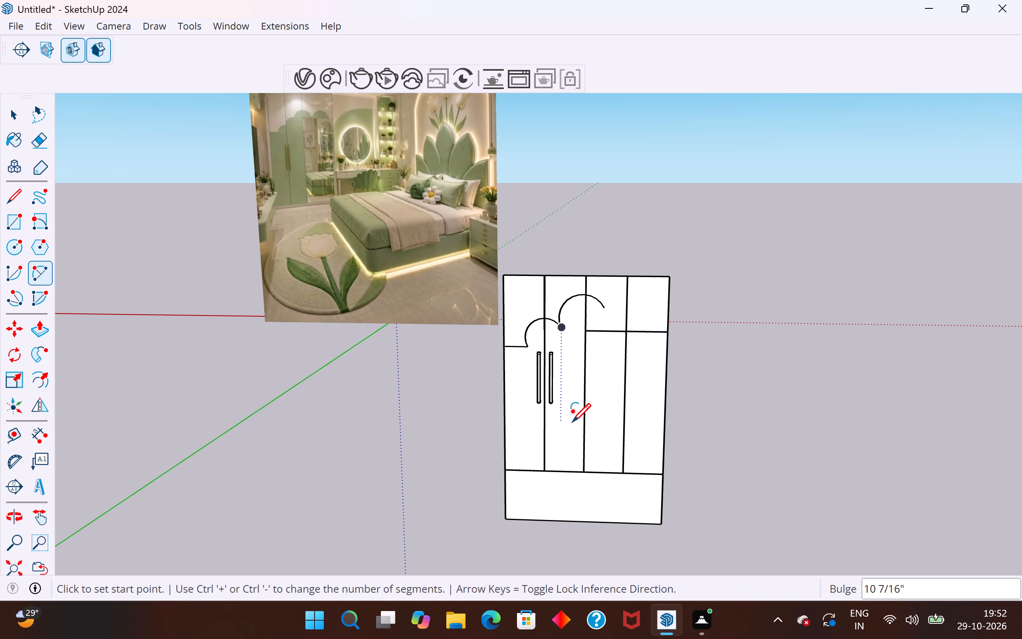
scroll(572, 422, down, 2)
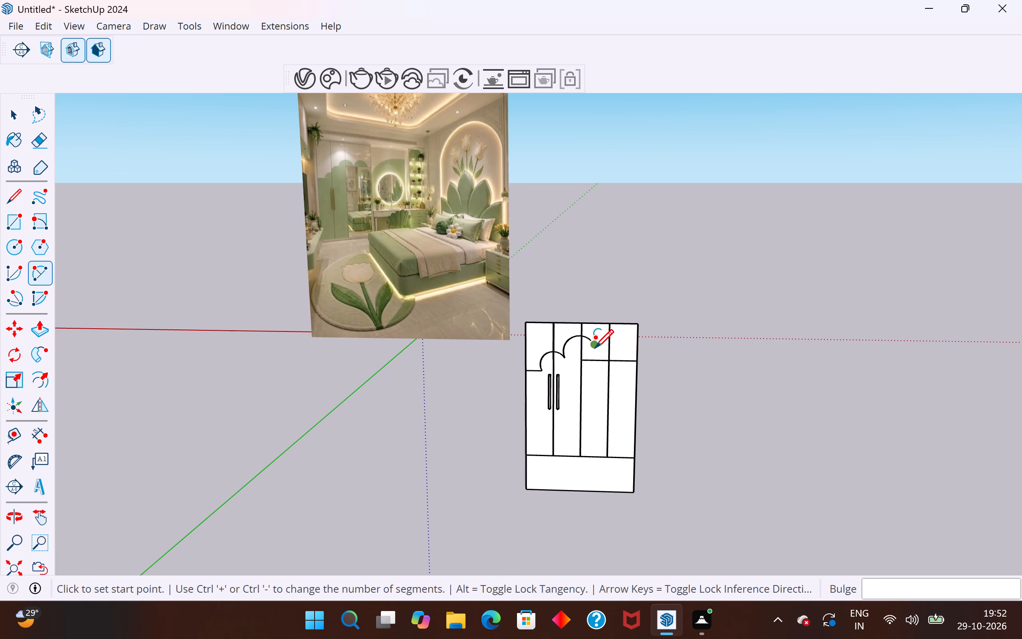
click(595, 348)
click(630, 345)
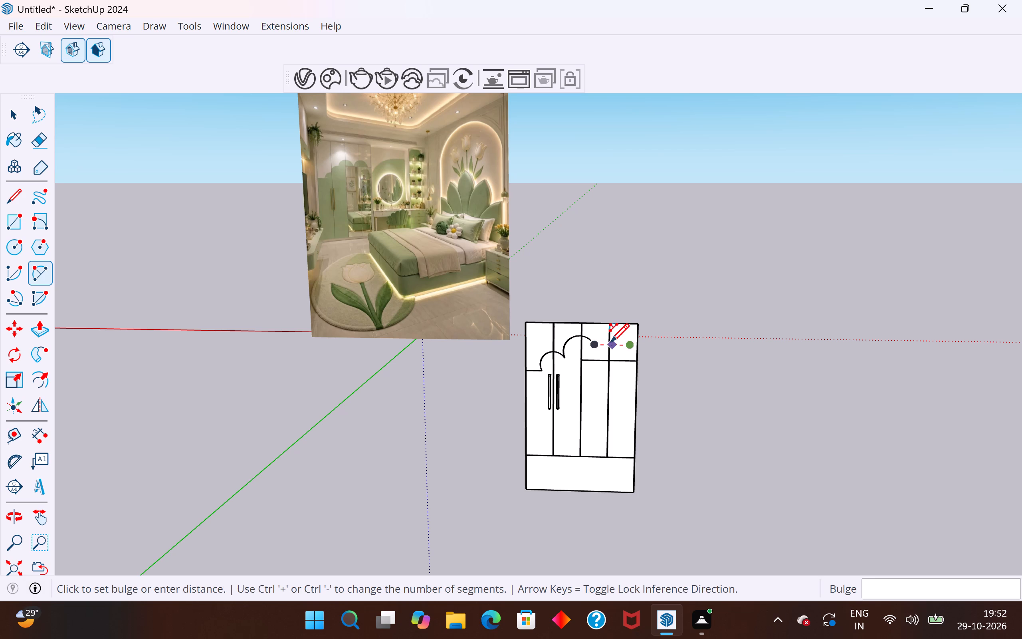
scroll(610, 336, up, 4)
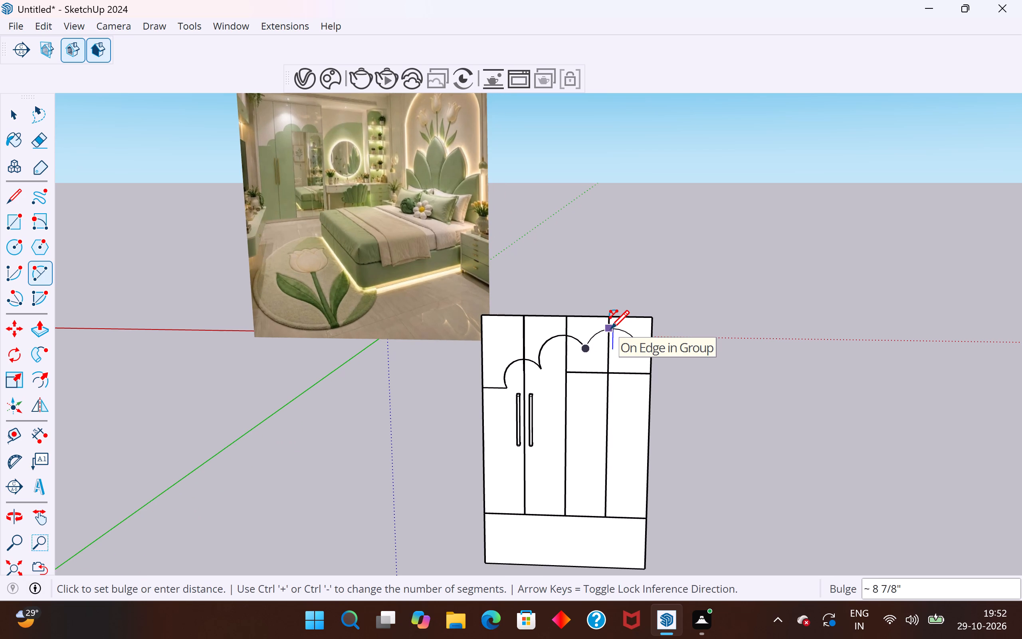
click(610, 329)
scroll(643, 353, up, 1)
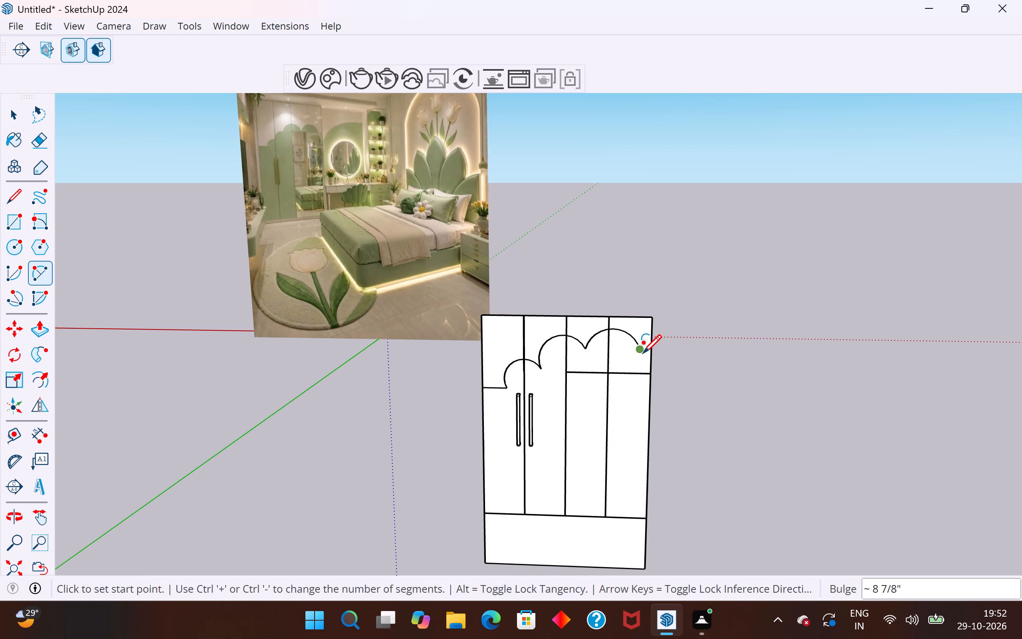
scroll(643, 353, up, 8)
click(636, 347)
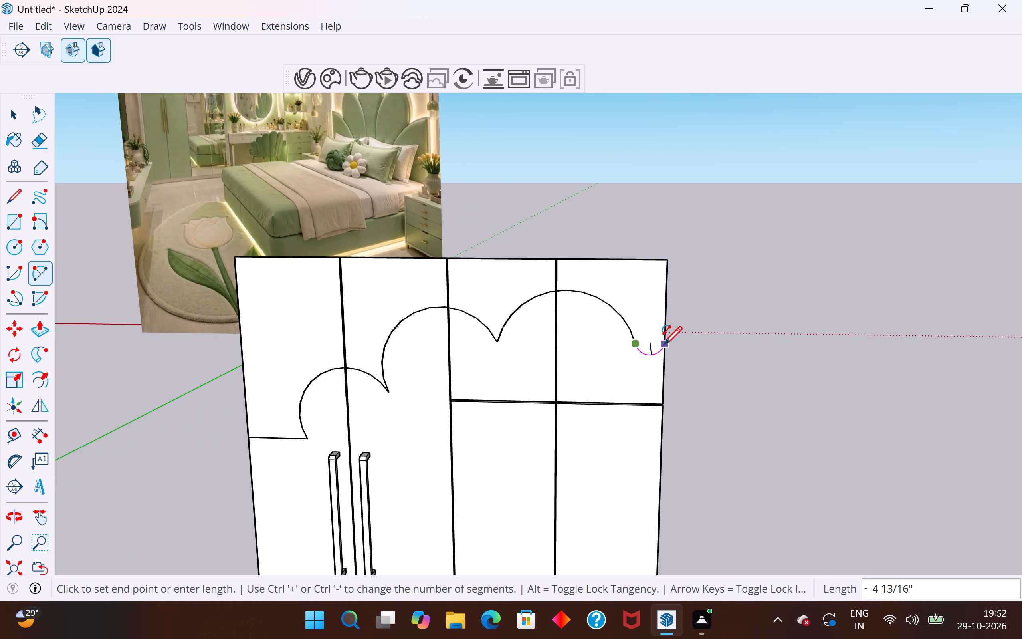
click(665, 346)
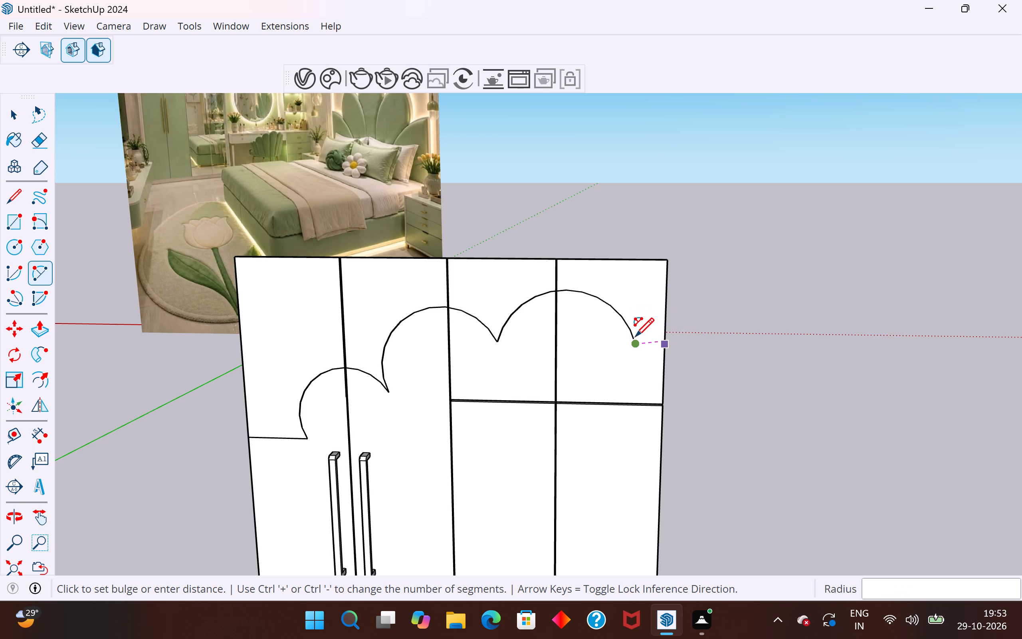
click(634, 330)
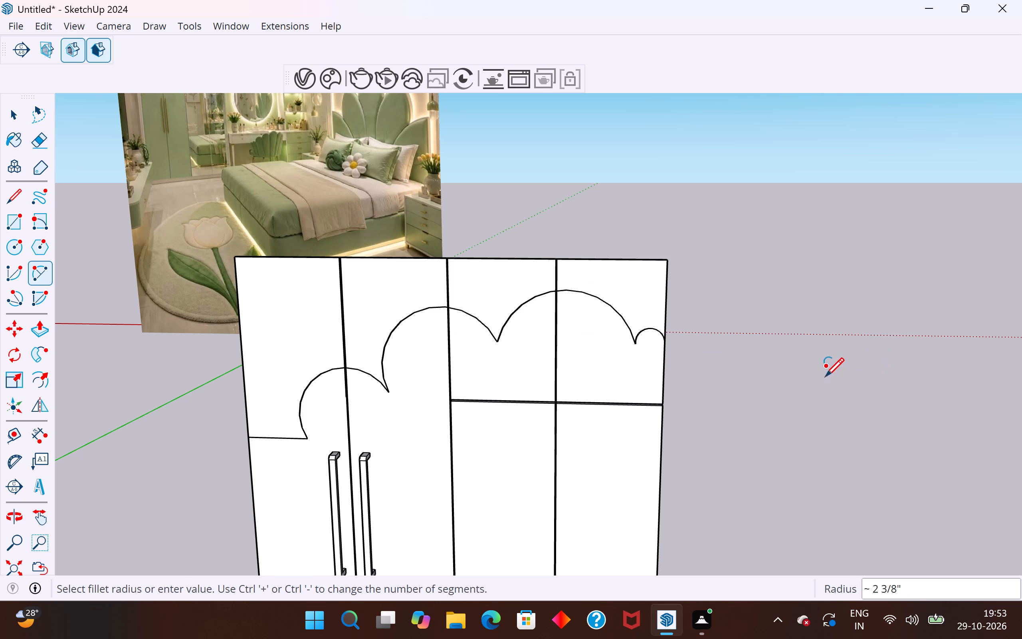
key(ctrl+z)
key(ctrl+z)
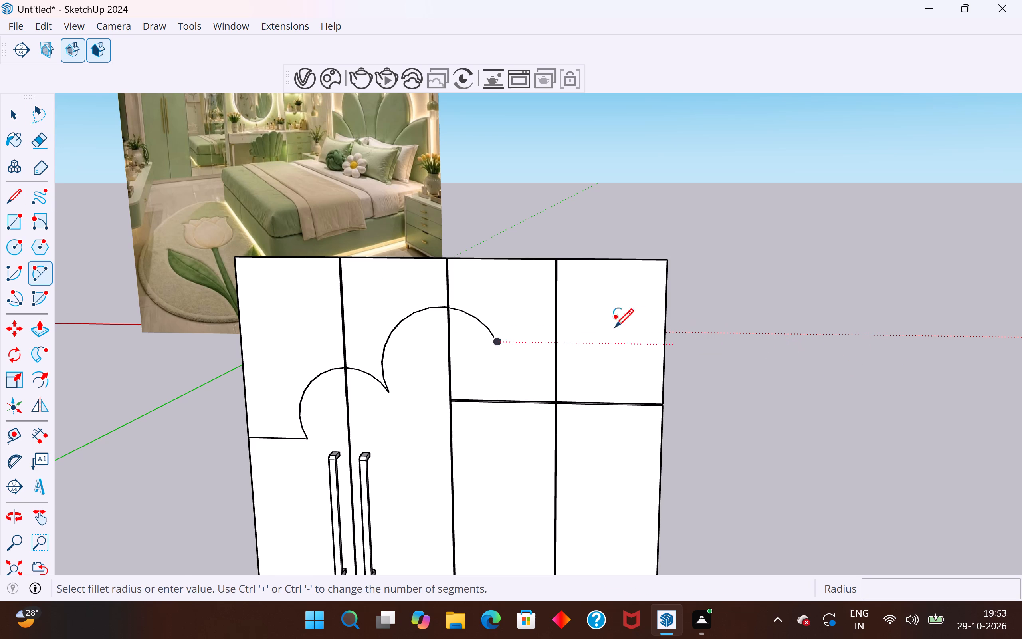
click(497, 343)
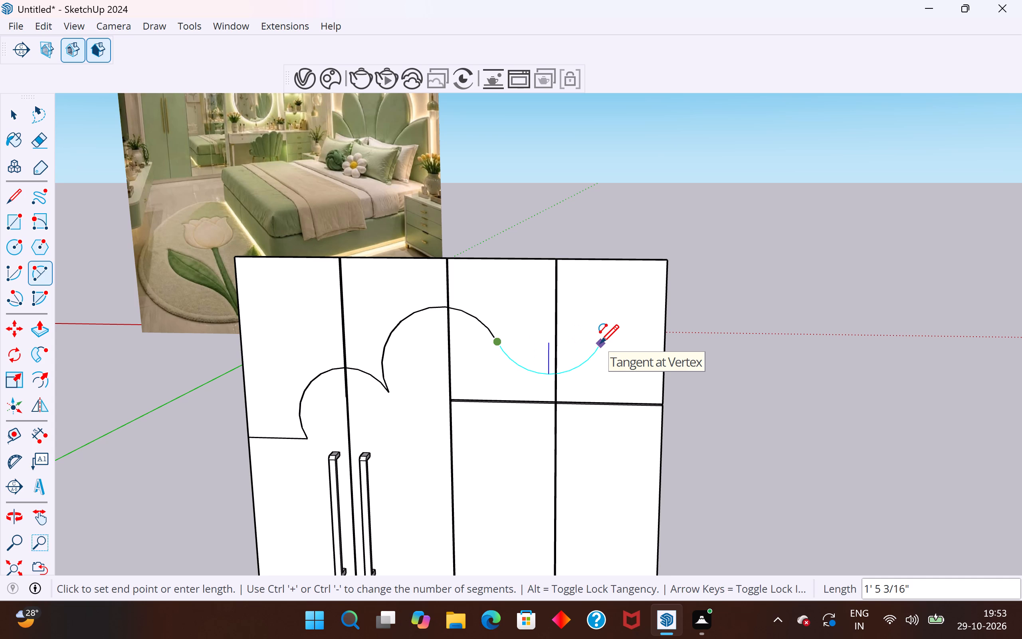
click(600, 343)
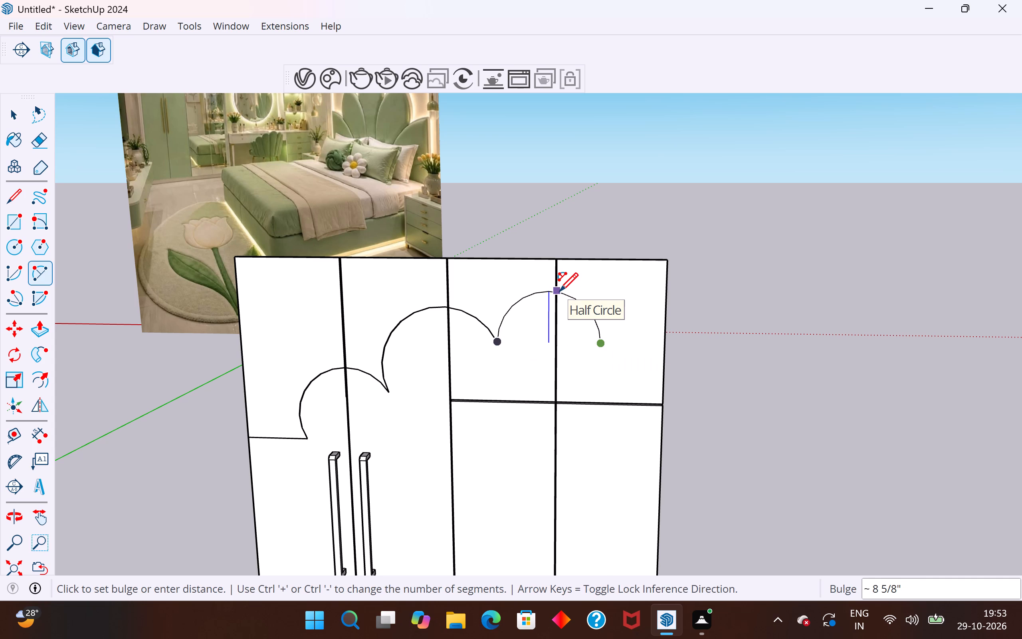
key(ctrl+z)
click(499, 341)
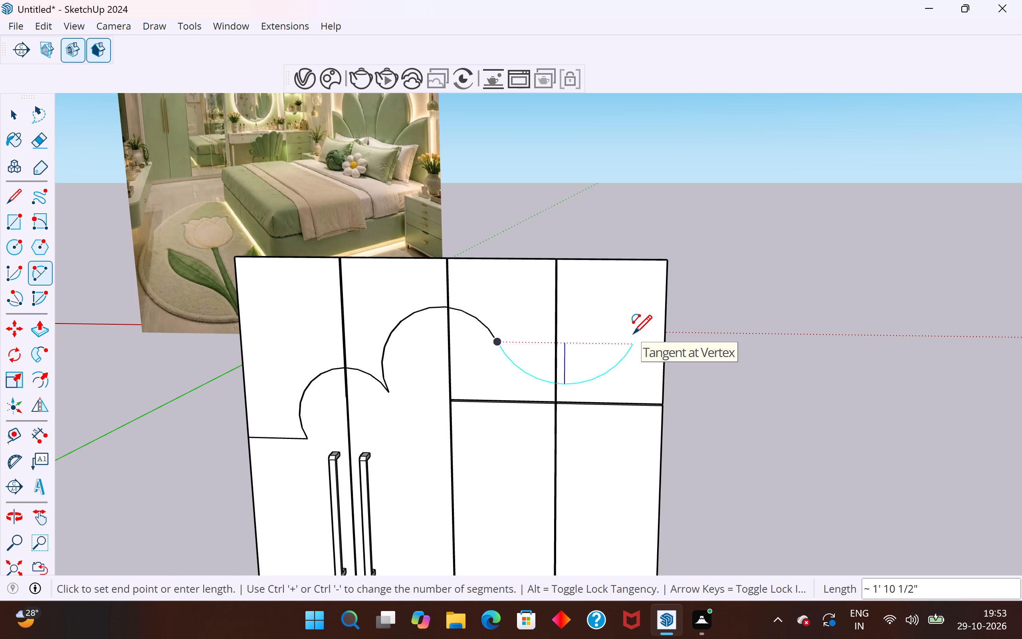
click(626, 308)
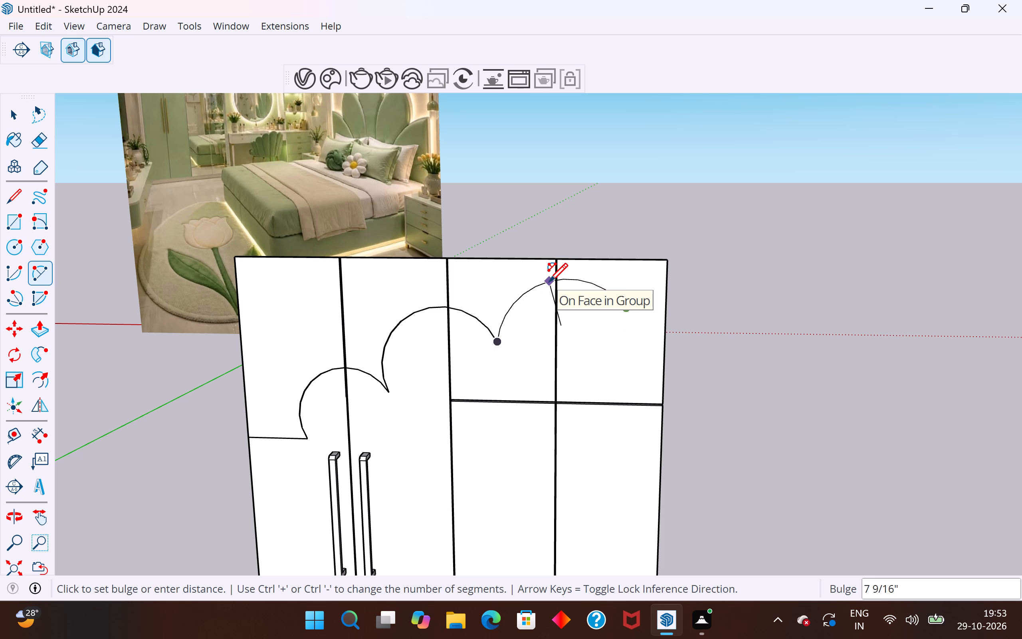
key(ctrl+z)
Complete the scalloped outline with a third arc bulging about 10 1/4" and a small arc ending on the fourth door's outer edge.
click(498, 345)
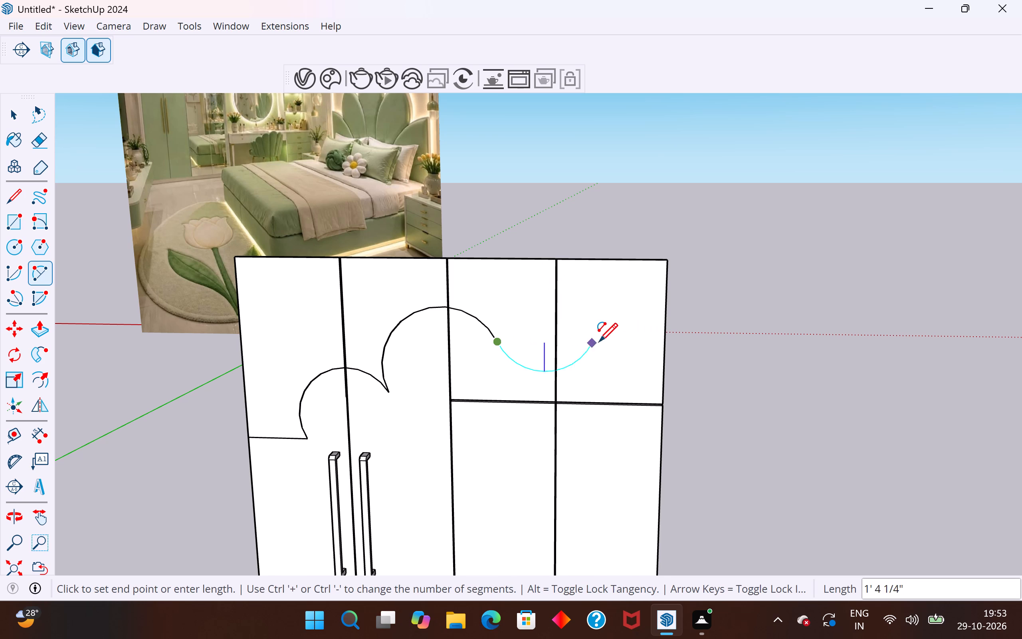
drag(620, 337, 616, 339)
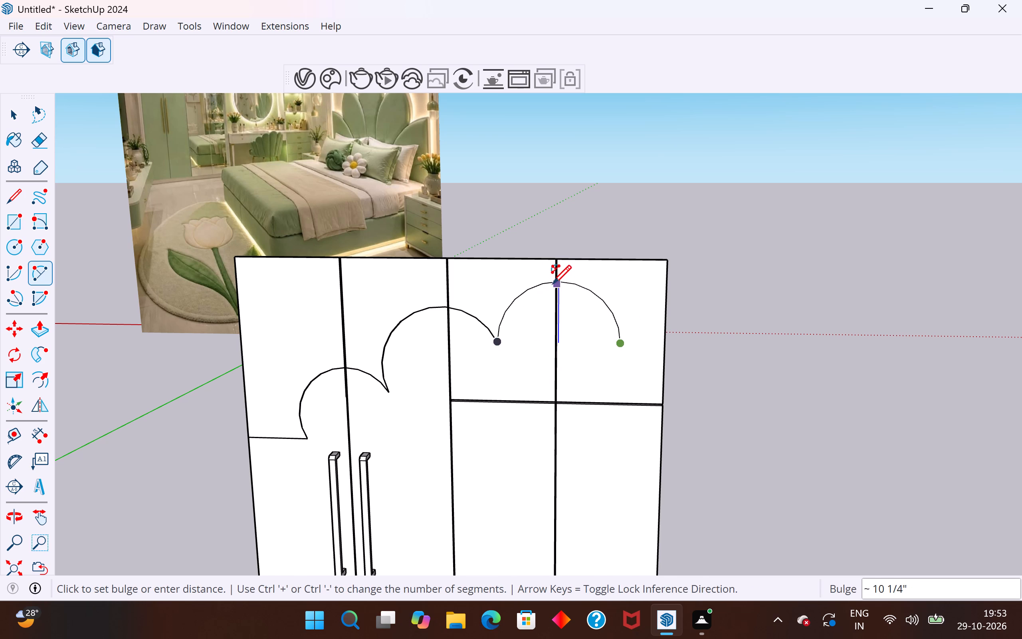
click(553, 280)
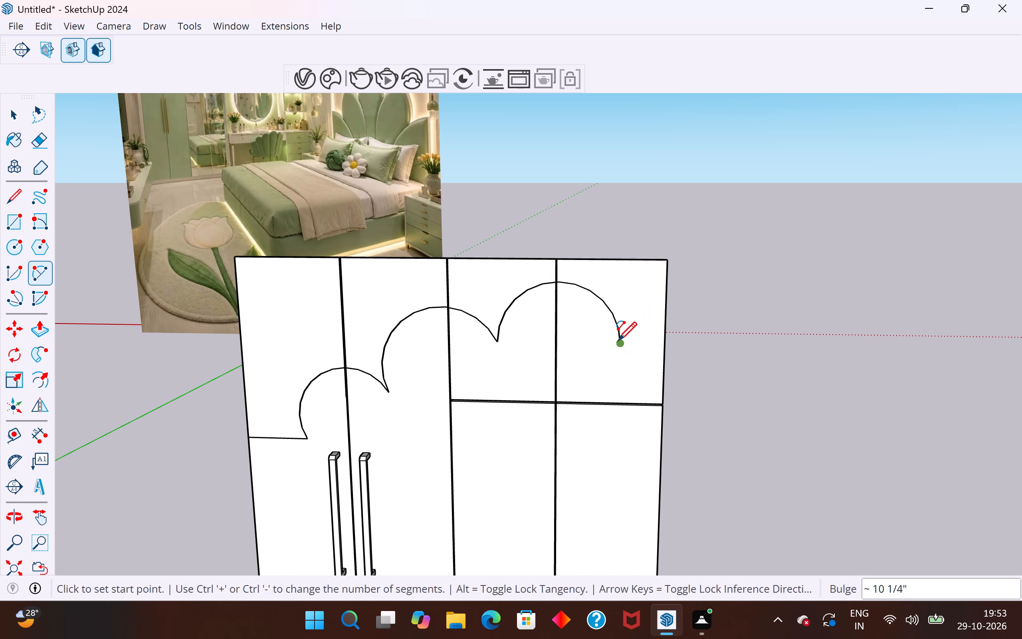
click(618, 340)
click(661, 368)
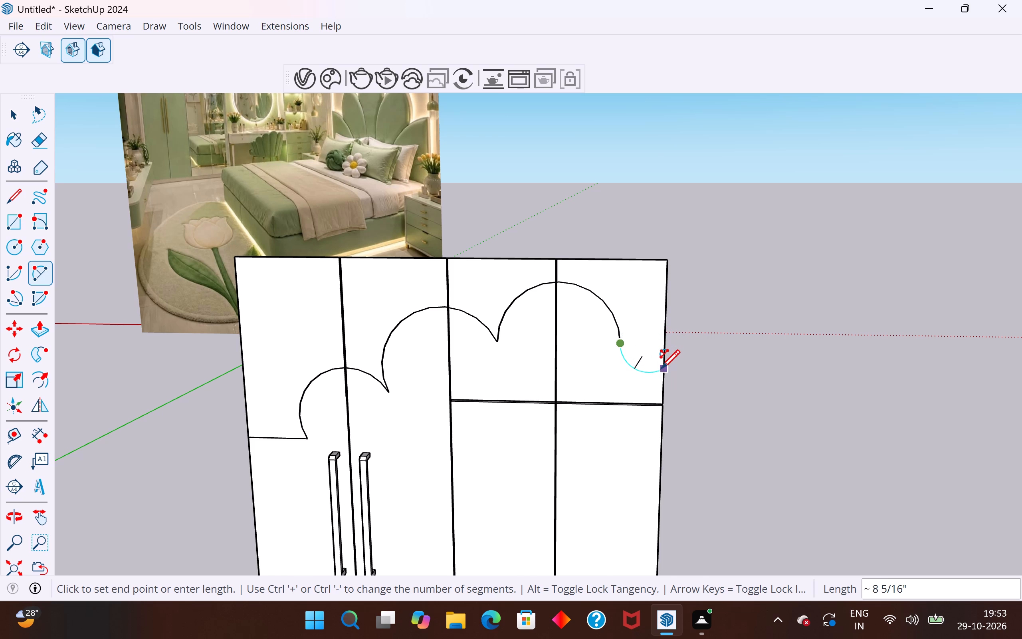
click(660, 337)
click(8, 112)
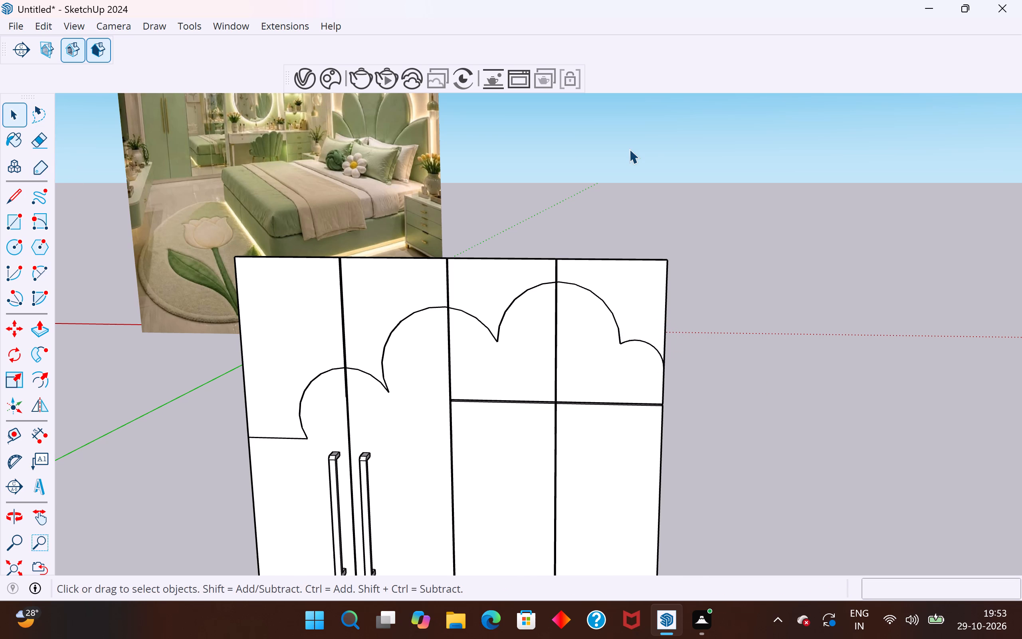
click(629, 149)
Open the wardrobe group and select the second door's face to check whether the scalloped outline divides it, and close the group.
scroll(681, 212, down, 10)
middle_drag(697, 317, 731, 296)
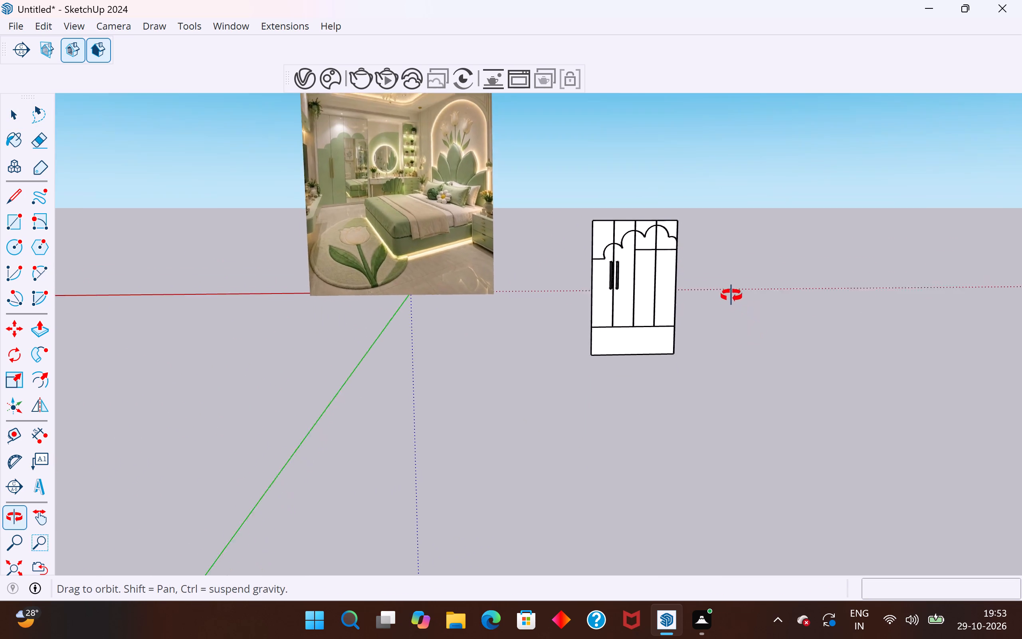
middle_drag(731, 296, 646, 322)
scroll(646, 322, down, 5)
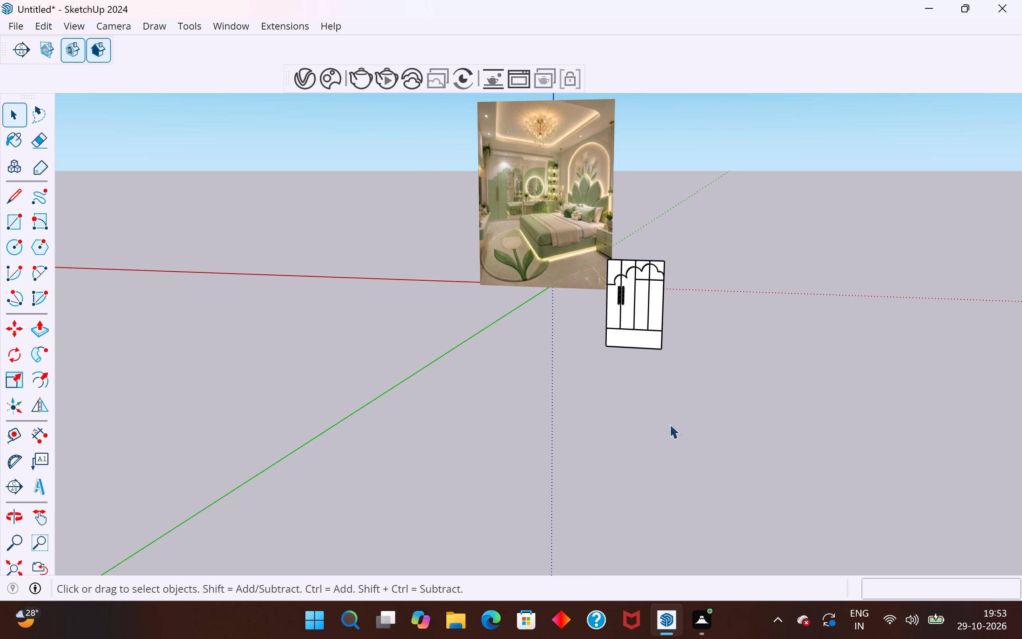
scroll(674, 392, up, 3)
middle_drag(658, 363, 885, 371)
scroll(608, 262, up, 8)
middle_drag(620, 237, 516, 208)
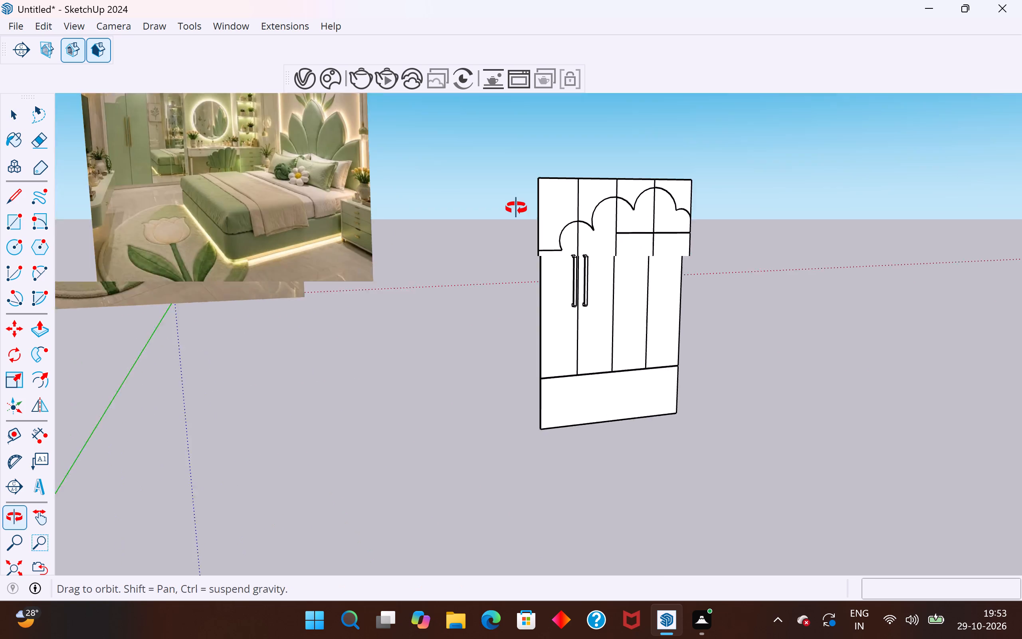
middle_drag(516, 208, 571, 287)
scroll(574, 187, up, 9)
middle_drag(601, 258, 669, 305)
scroll(630, 271, up, 3)
click(630, 271)
double_click(636, 270)
click(652, 256)
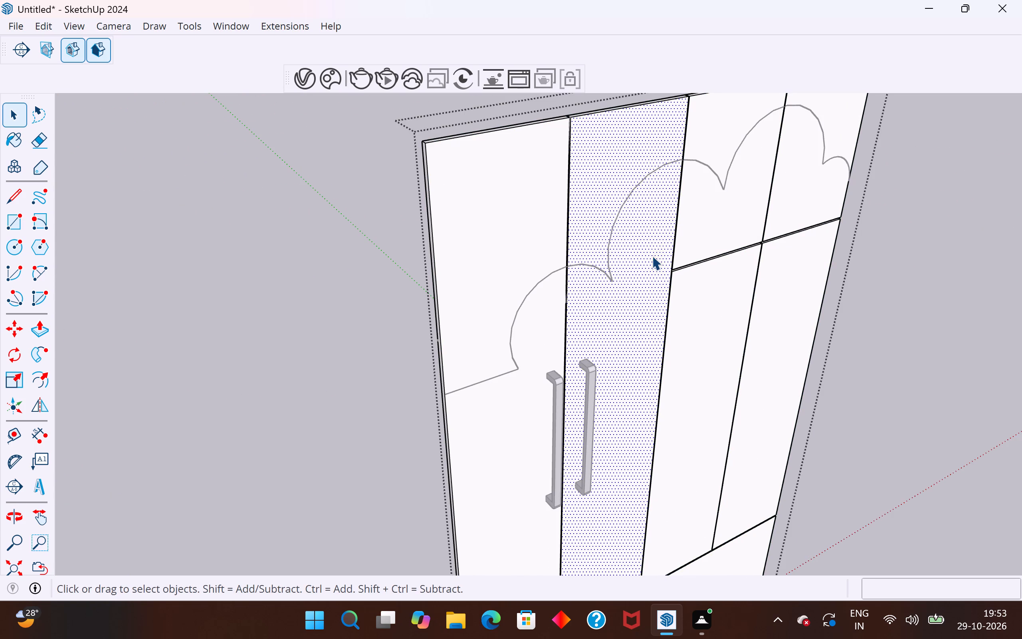
click(922, 272)
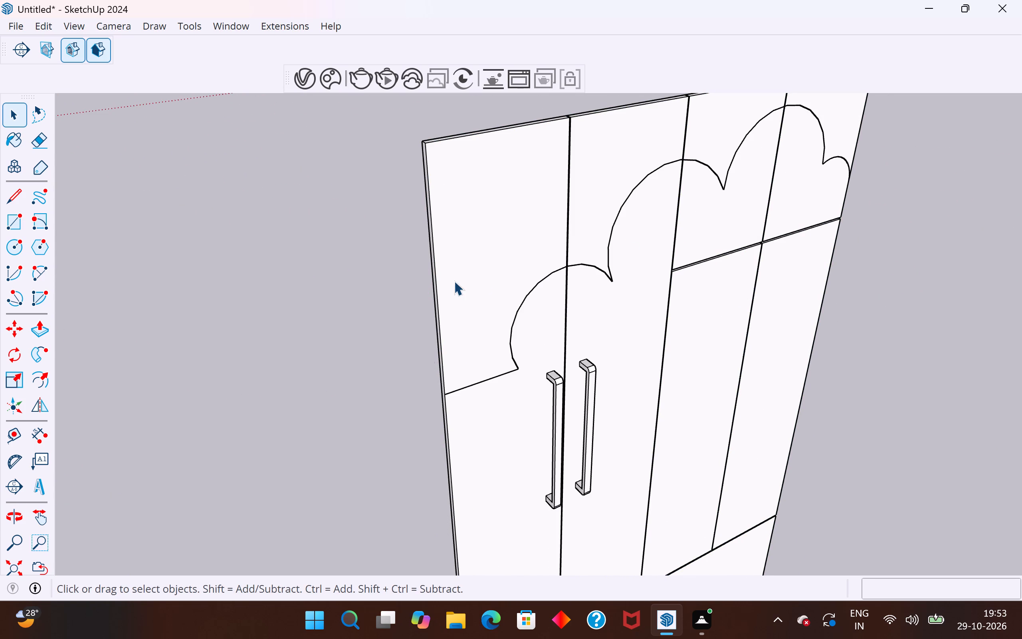
Compare the wardrobe's scalloped outline and door handles with the wardrobe in the bedroom reference image.
scroll(454, 281, down, 5)
middle_drag(777, 292, 615, 229)
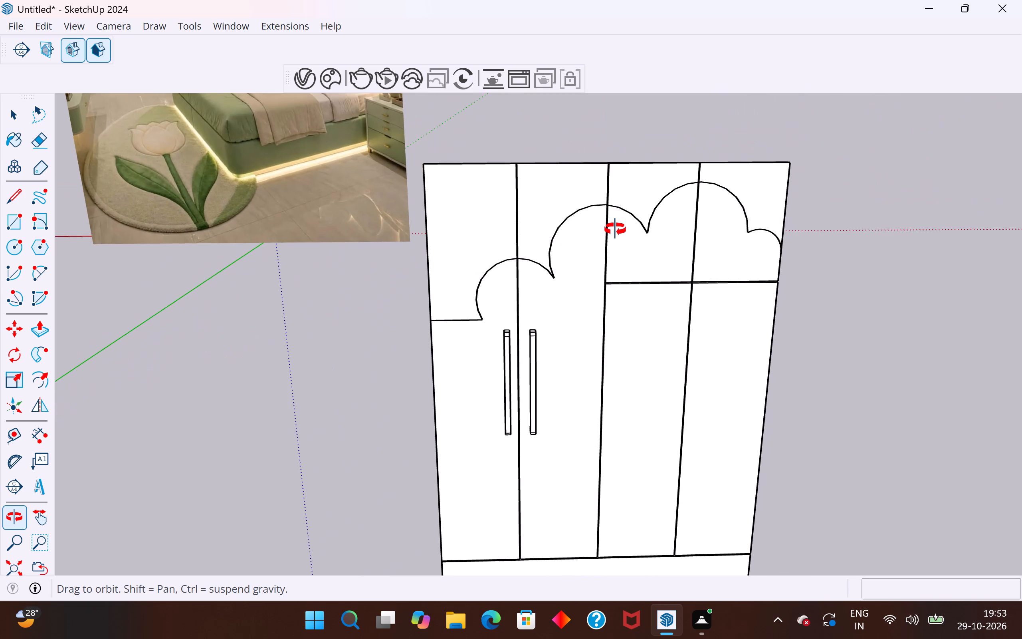
middle_drag(615, 229, 616, 228)
scroll(729, 119, down, 8)
scroll(716, 310, down, 1)
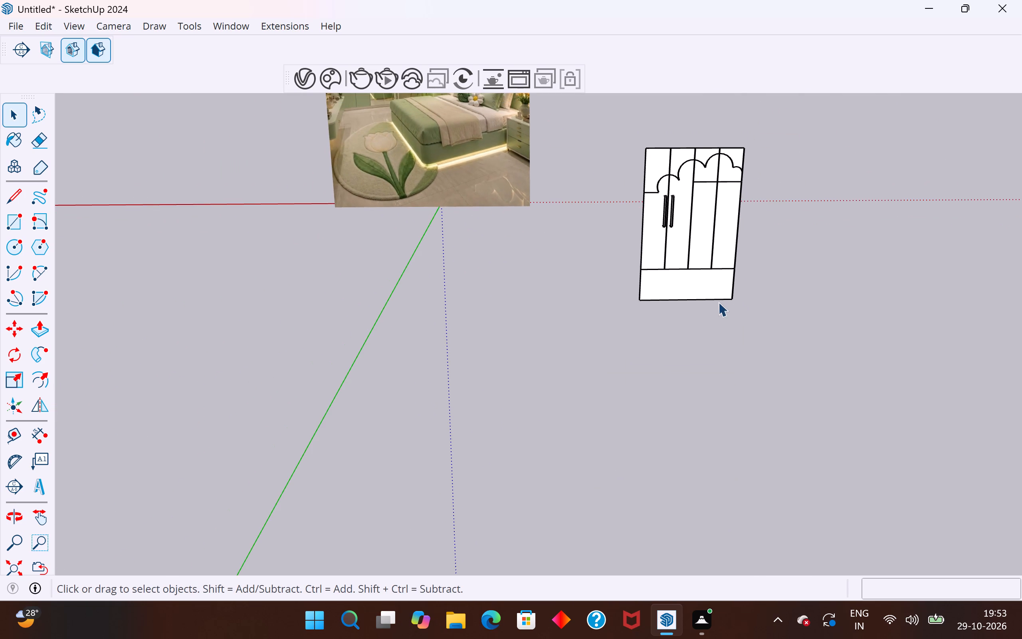
scroll(665, 354, down, 1)
scroll(736, 143, up, 6)
scroll(736, 142, down, 8)
scroll(469, 433, down, 5)
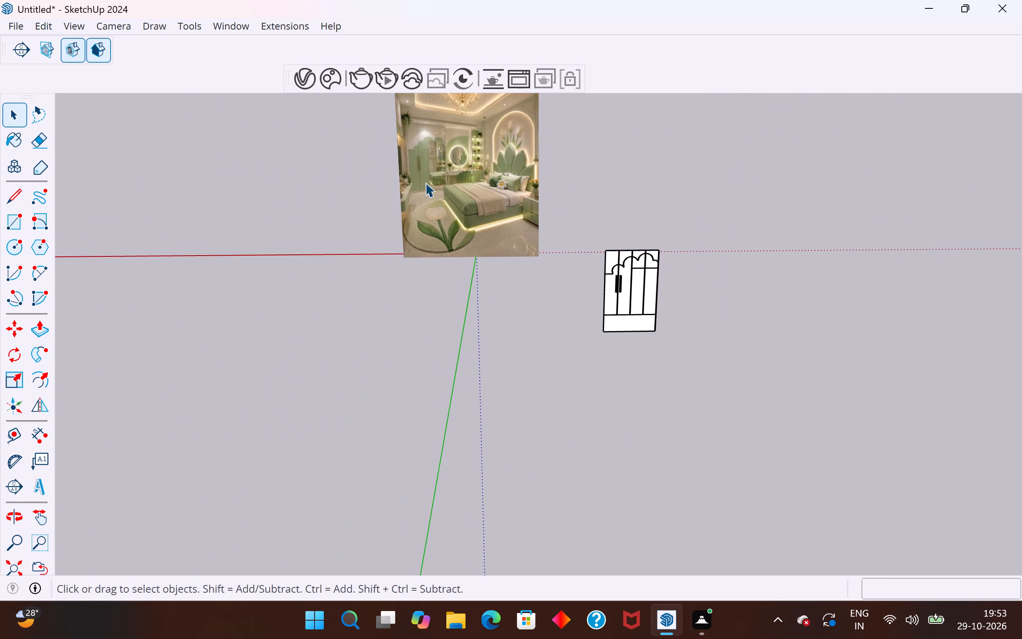
scroll(426, 142, up, 20)
scroll(426, 142, up, 3)
scroll(453, 230, down, 3)
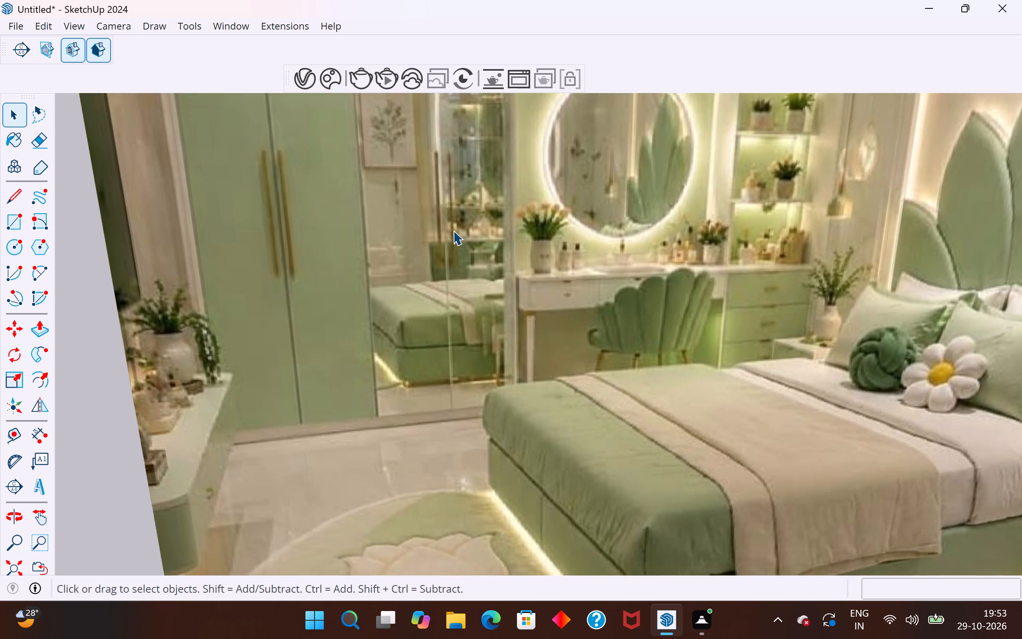
scroll(453, 230, down, 20)
Open the first wardrobe door's handle group and push its side face in about 9/16" to slim the handle.
scroll(694, 444, up, 1)
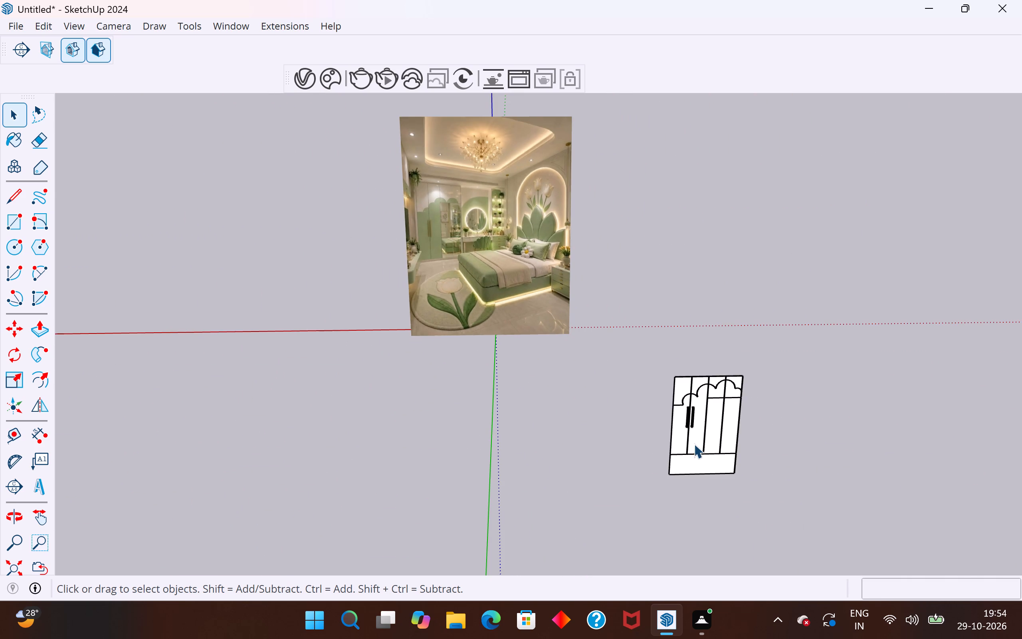
scroll(694, 444, up, 9)
scroll(695, 423, down, 5)
scroll(684, 385, up, 3)
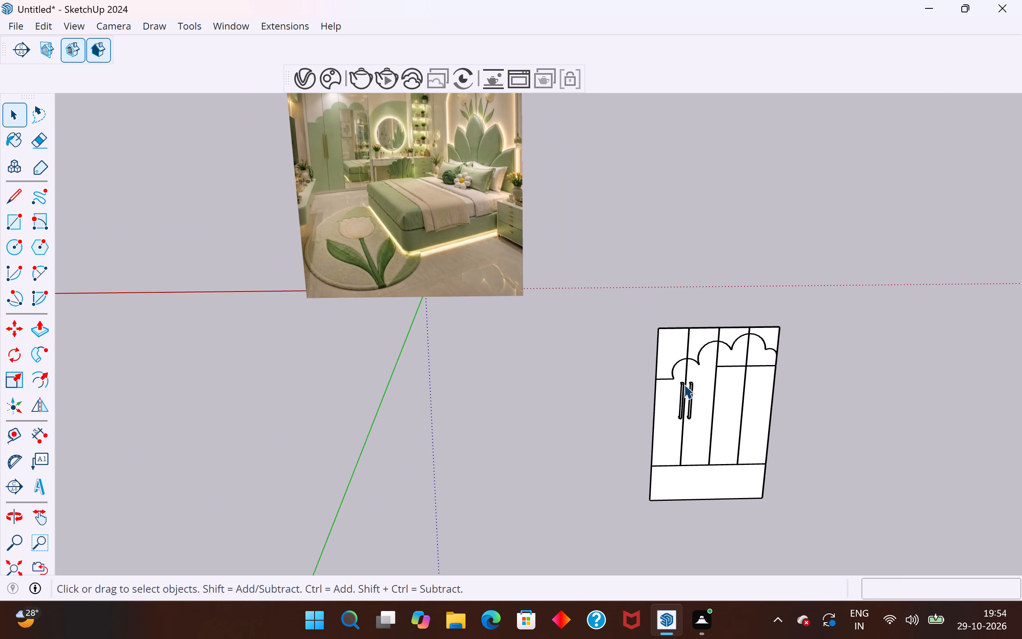
scroll(684, 384, up, 12)
middle_drag(712, 406, 509, 407)
scroll(606, 432, up, 4)
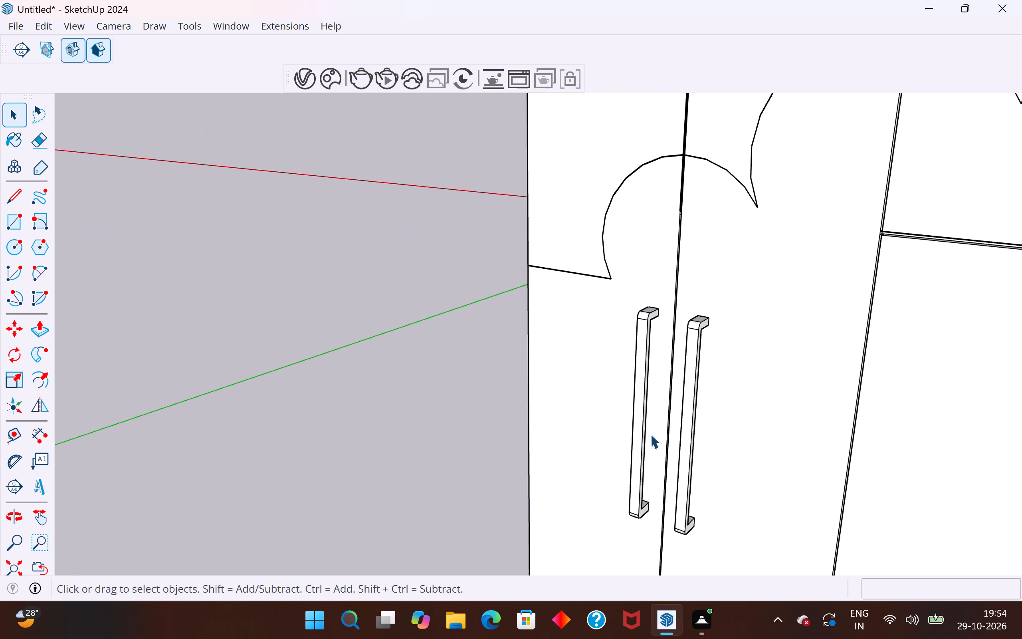
middle_drag(663, 428, 594, 419)
scroll(662, 441, up, 5)
scroll(640, 408, up, 6)
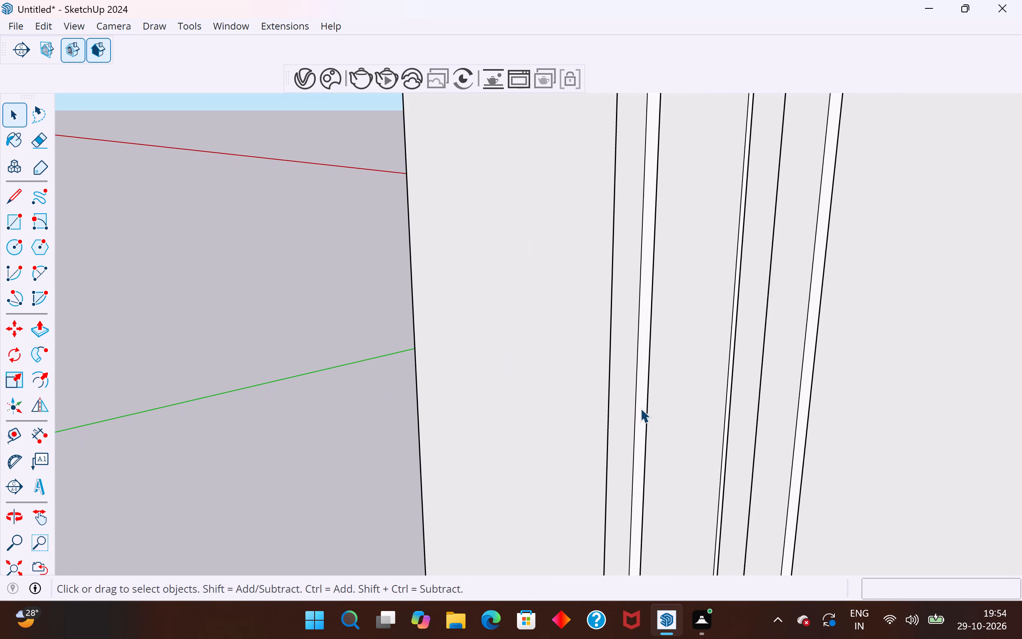
double_click(640, 408)
click(638, 401)
click(643, 405)
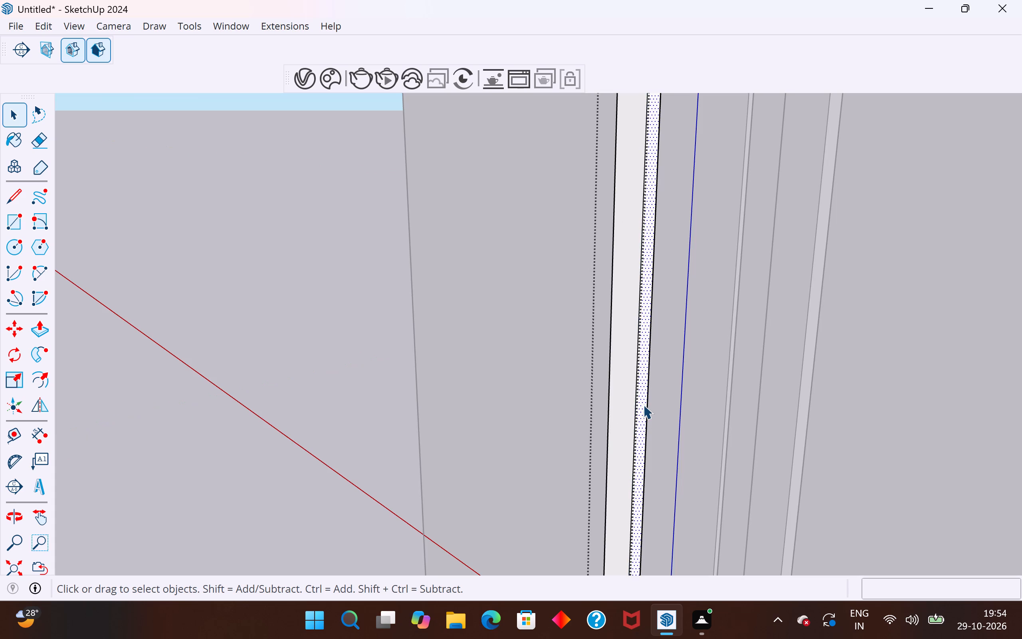
click(40, 331)
click(634, 433)
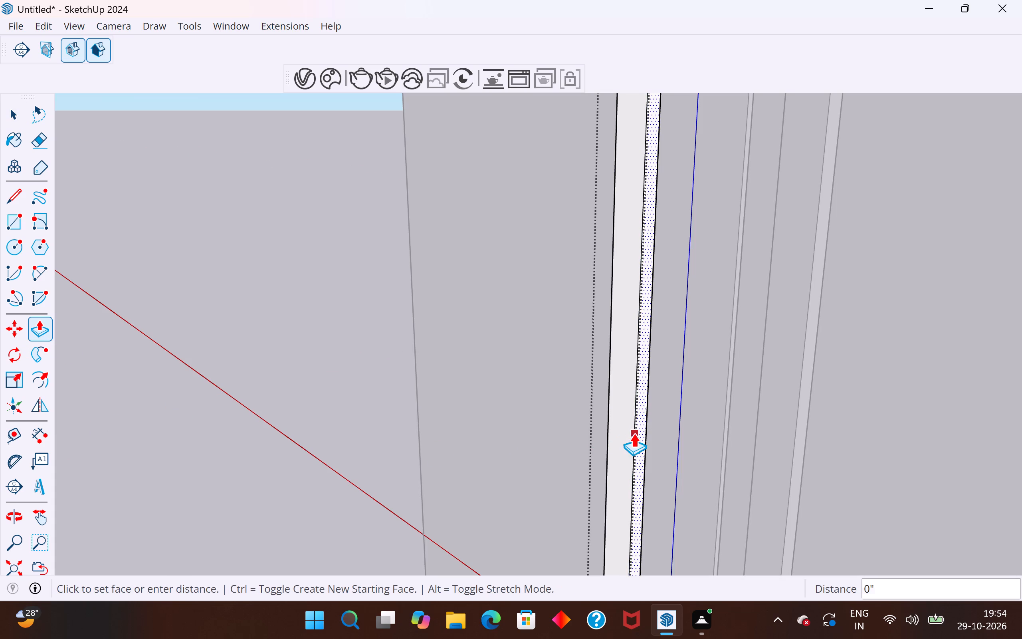
click(622, 425)
scroll(333, 323, down, 6)
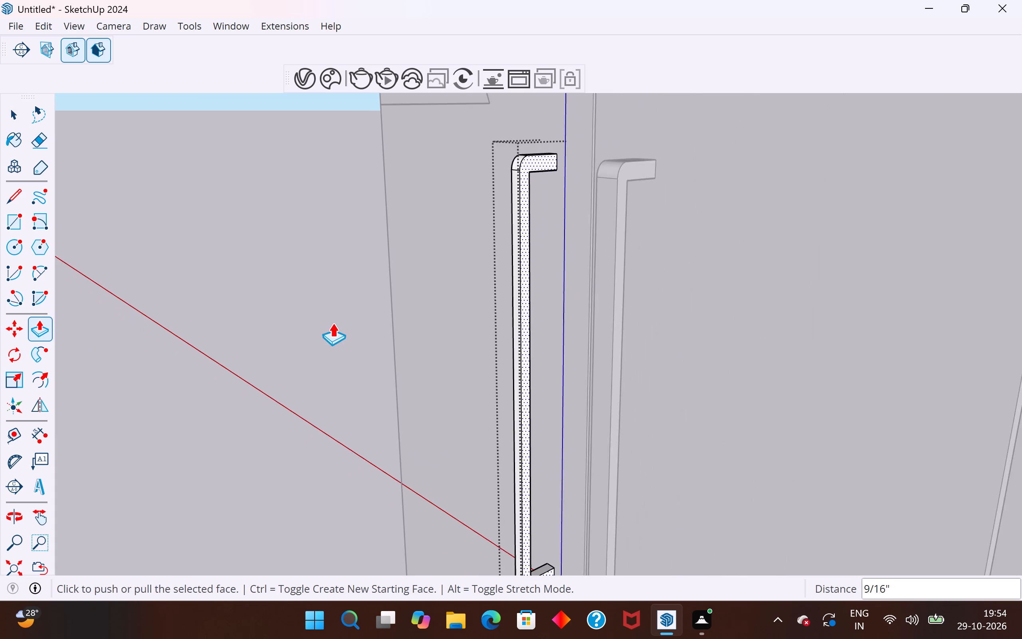
scroll(333, 323, down, 2)
click(18, 115)
click(247, 312)
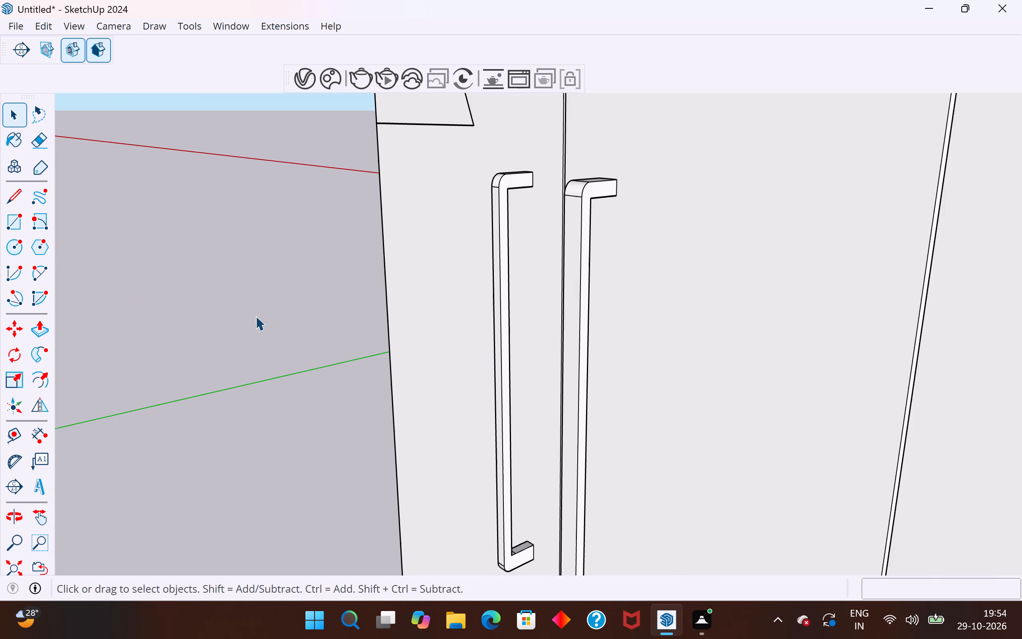
Open the second door's handle group and push its side face in by the same distance as the first handle.
scroll(568, 387, up, 2)
double_click(586, 399)
click(586, 399)
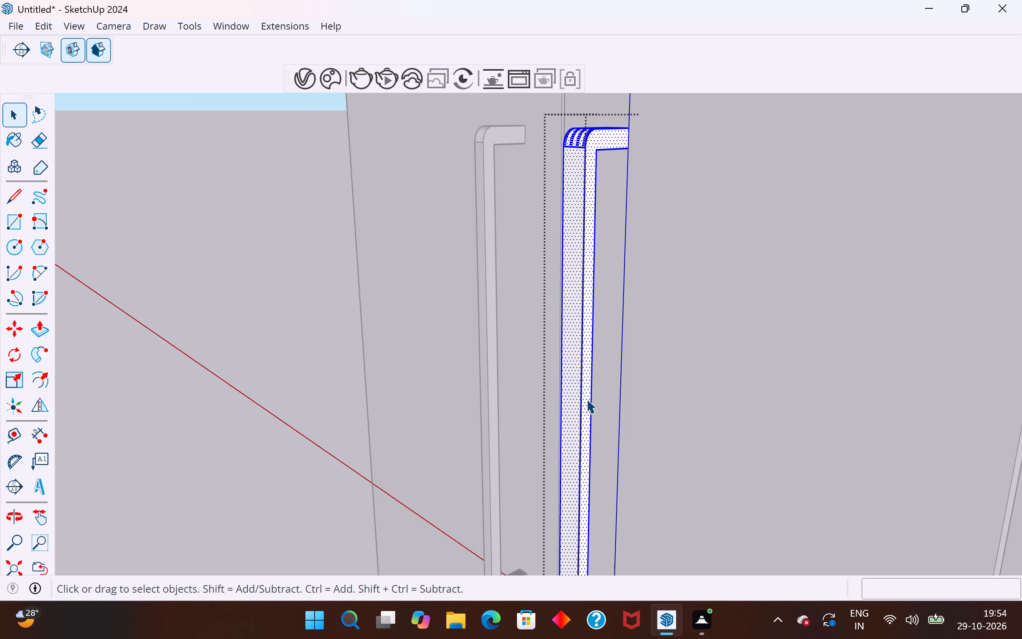
click(586, 399)
click(38, 331)
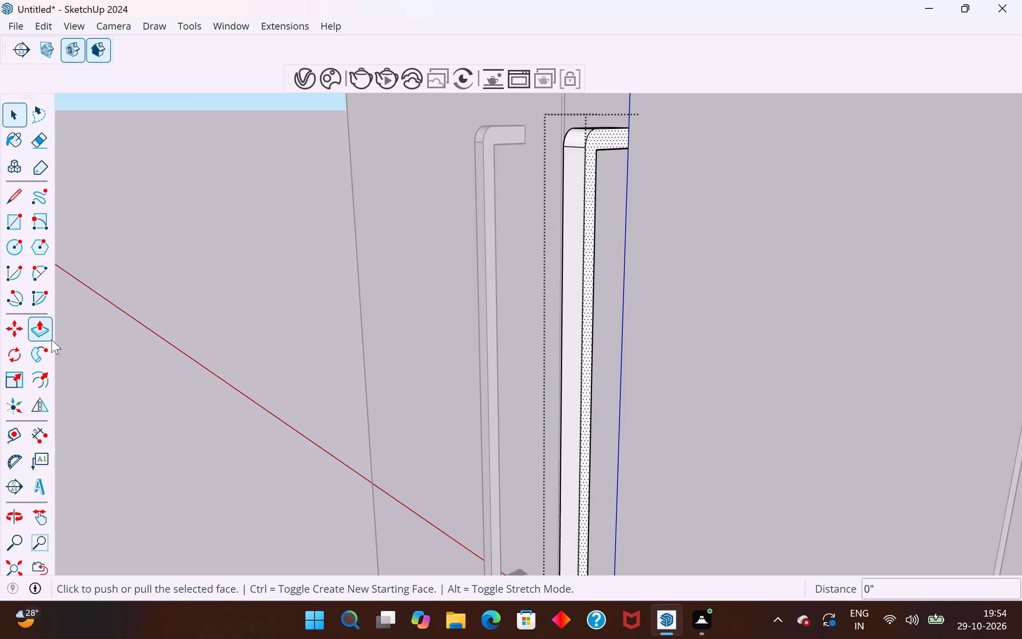
scroll(466, 446, up, 4)
double_click(671, 454)
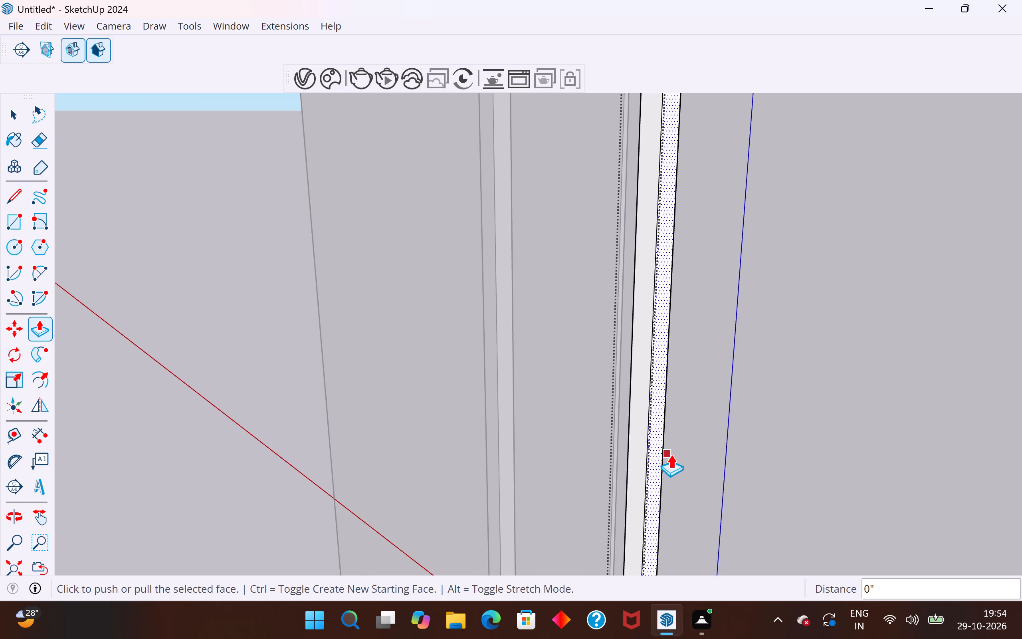
click(10, 114)
click(182, 240)
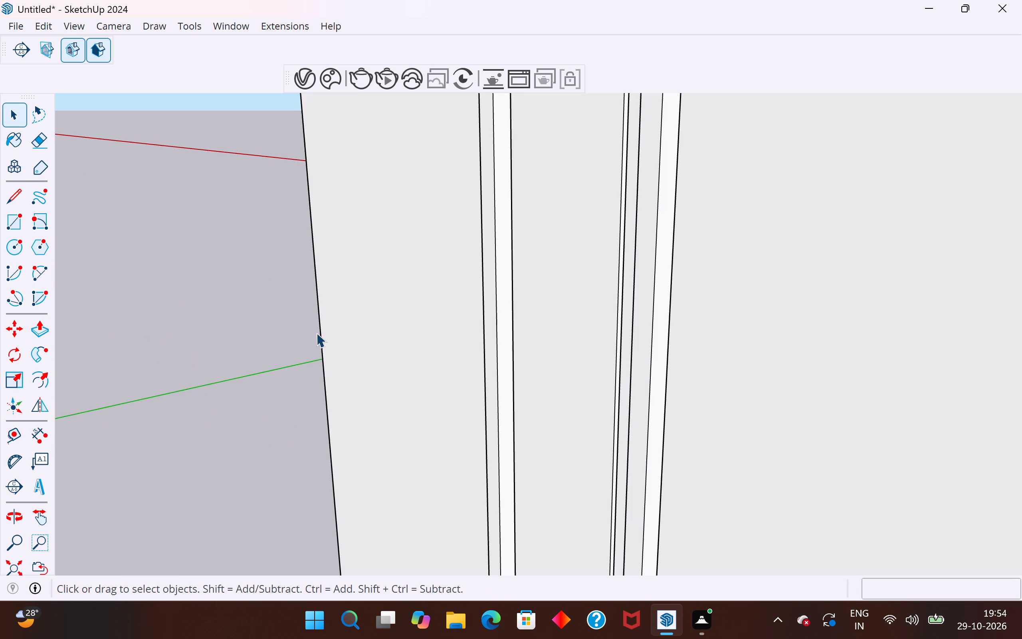
Move the first door's handle about 1" toward the groove between the first and second doors.
scroll(316, 333, down, 12)
middle_drag(338, 334, 786, 272)
middle_drag(486, 343, 463, 343)
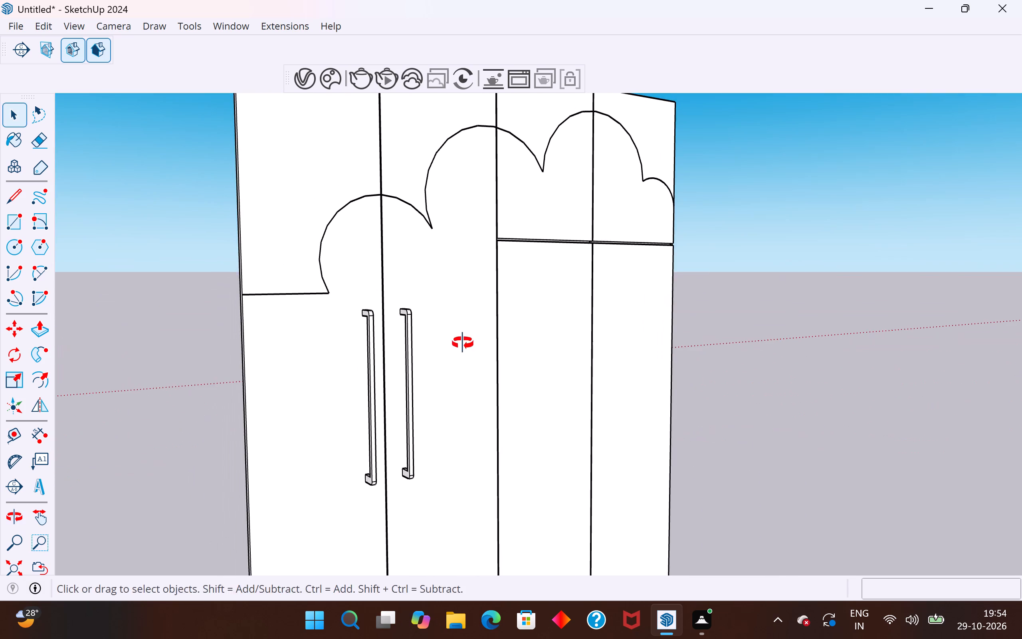
middle_drag(463, 343, 321, 388)
scroll(713, 283, down, 2)
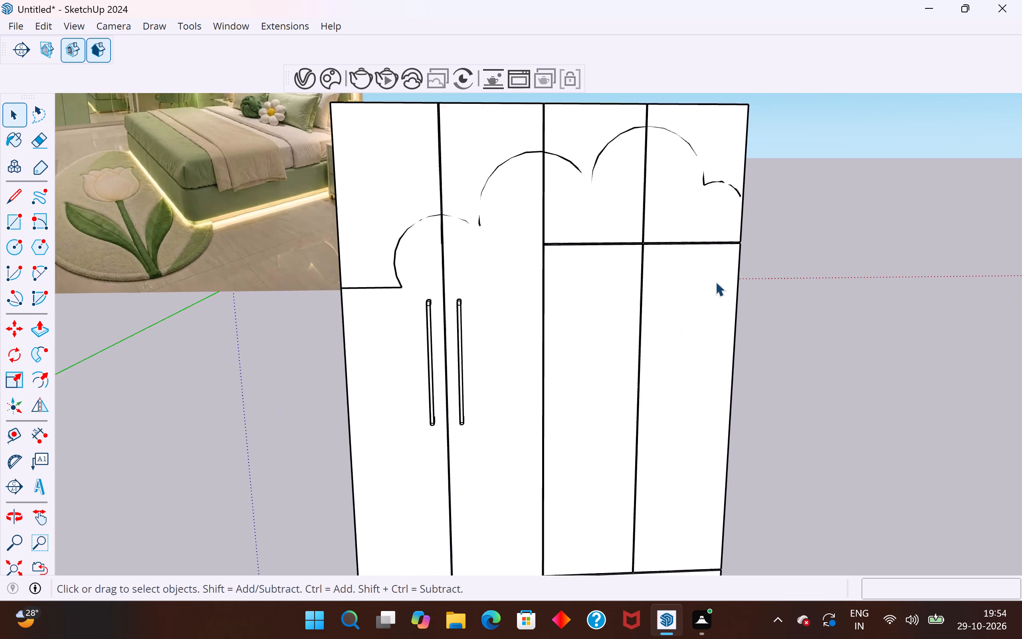
scroll(715, 282, down, 1)
scroll(493, 401, up, 4)
scroll(462, 413, up, 3)
middle_drag(464, 415, 471, 404)
middle_drag(471, 404, 462, 517)
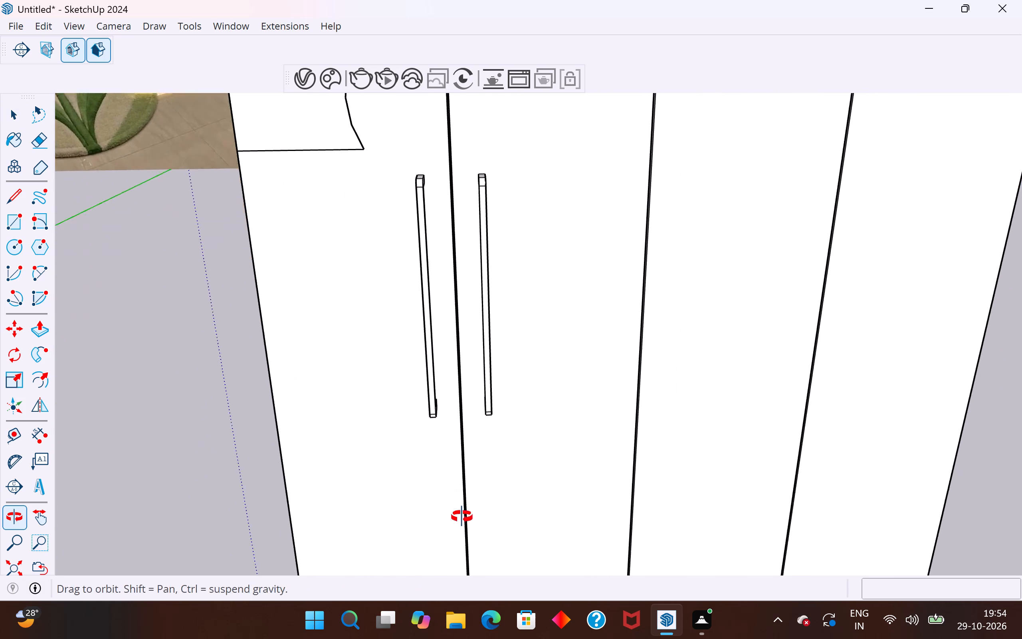
middle_drag(462, 517, 460, 526)
middle_drag(491, 235, 495, 326)
scroll(388, 189, up, 3)
click(416, 204)
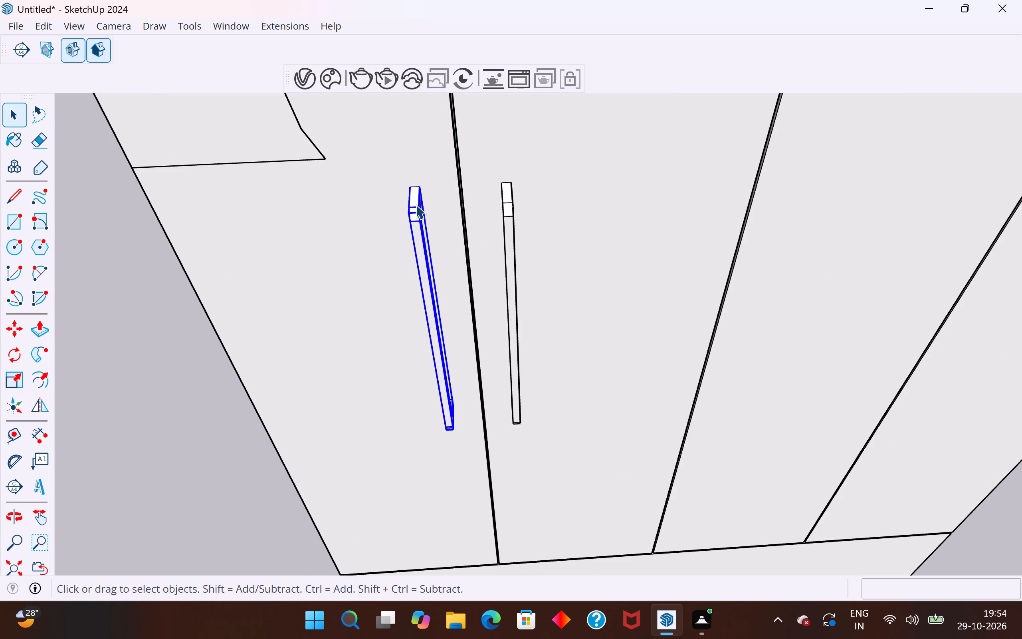
key(m)
click(421, 186)
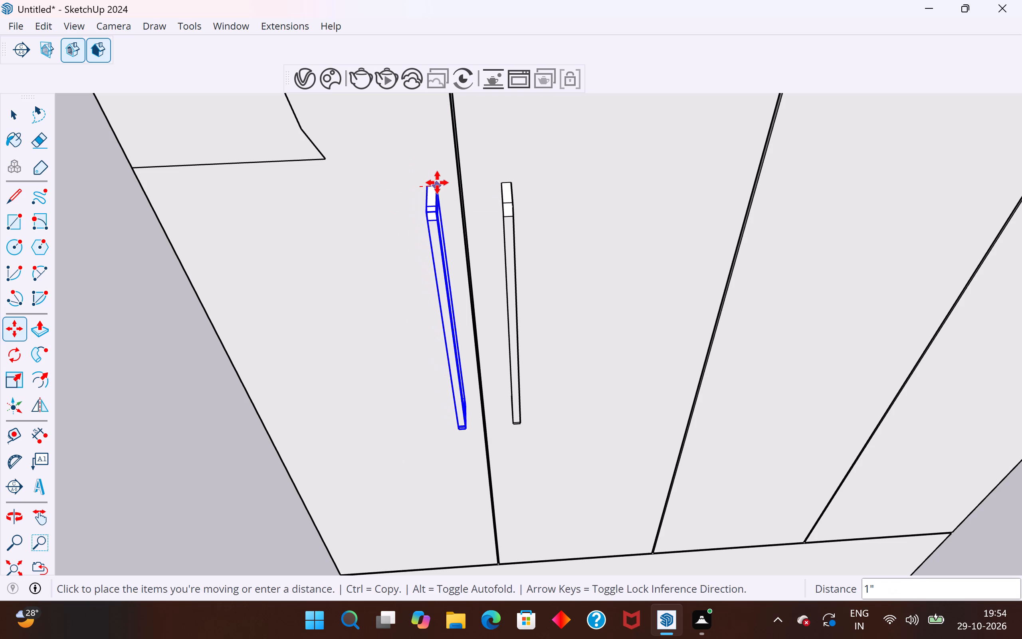
click(437, 183)
click(11, 125)
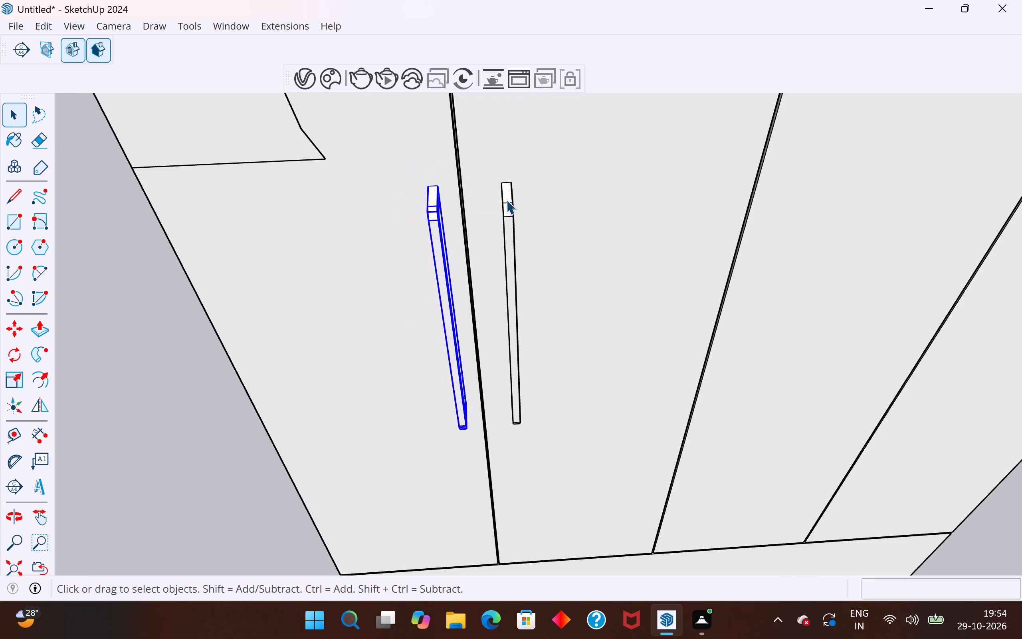
Move the second door's handle about 15/16" toward the groove between the first and second doors.
click(506, 200)
key(m)
scroll(506, 191, up, 4)
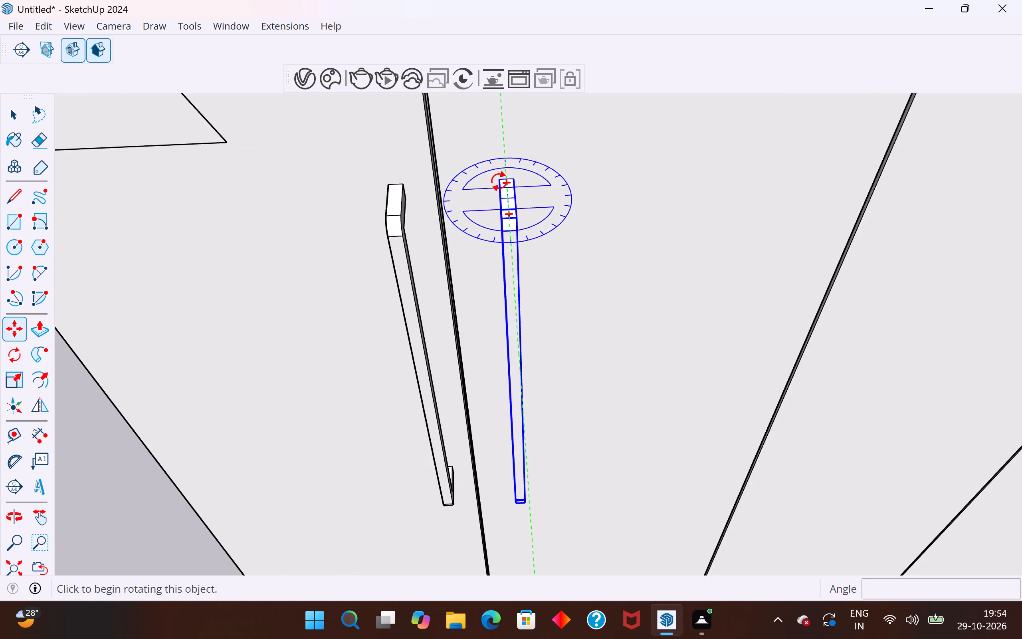
click(497, 181)
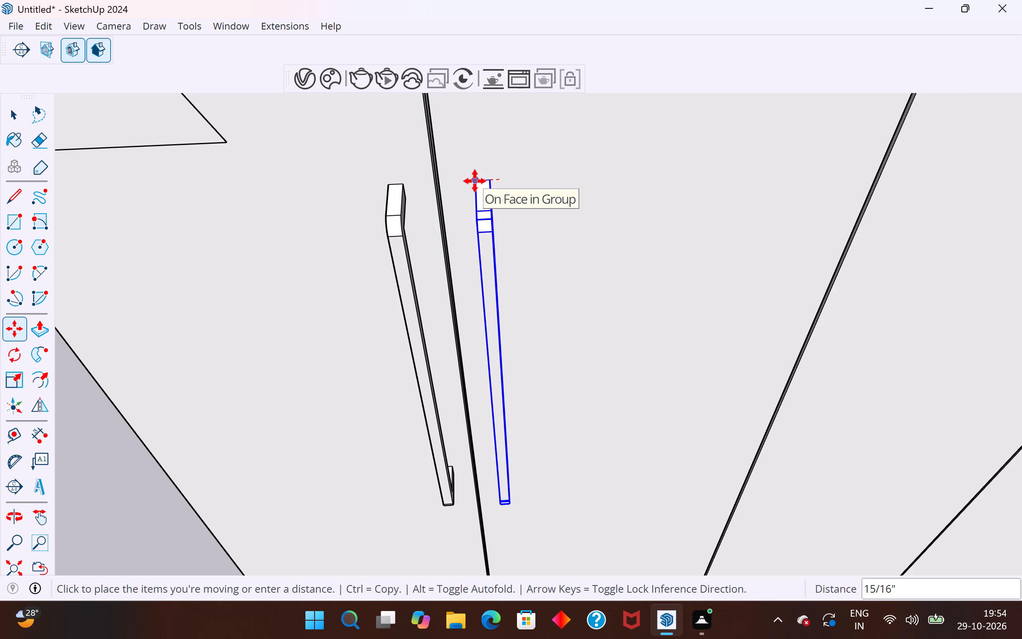
click(475, 181)
click(8, 117)
Scale the first door's handle along the green axis to about 0.63 to reduce how far it projects from the door.
scroll(470, 189, down, 13)
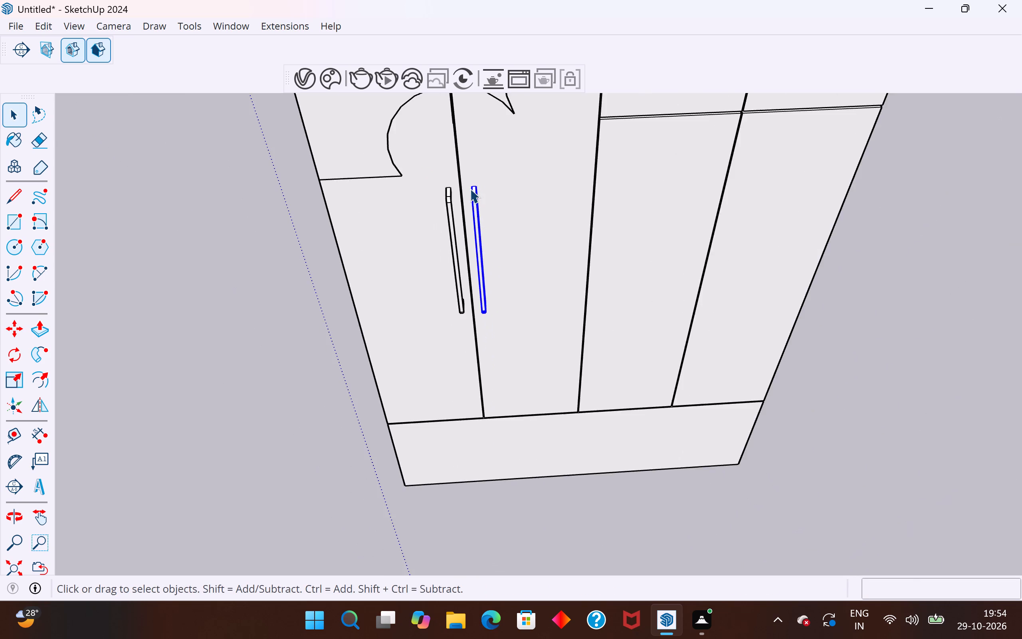
scroll(470, 189, down, 5)
middle_drag(519, 255, 481, 65)
middle_drag(539, 271, 812, 232)
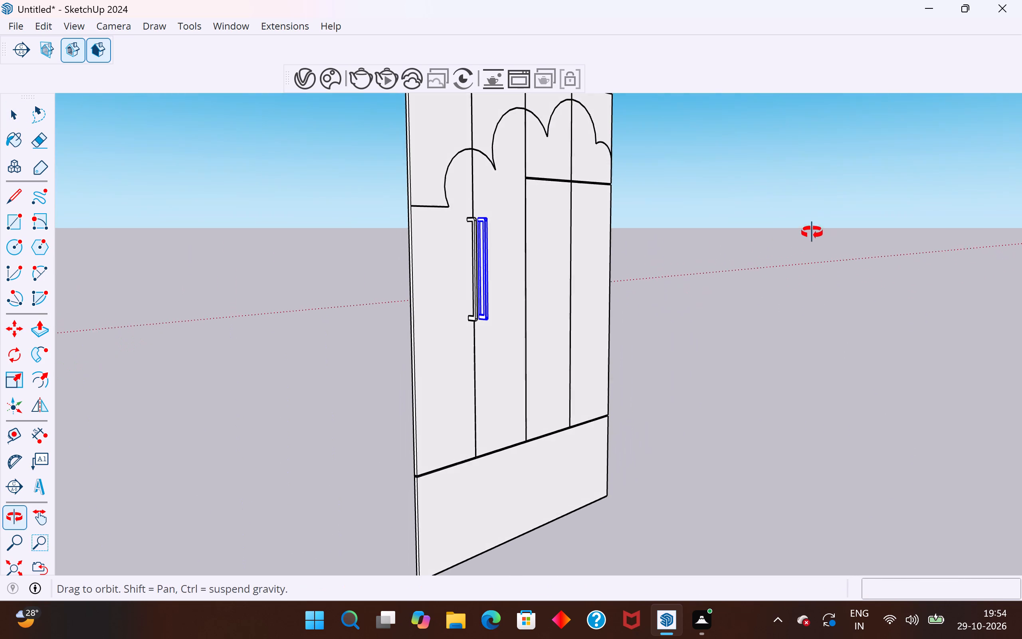
middle_drag(812, 232, 351, 313)
scroll(547, 250, up, 5)
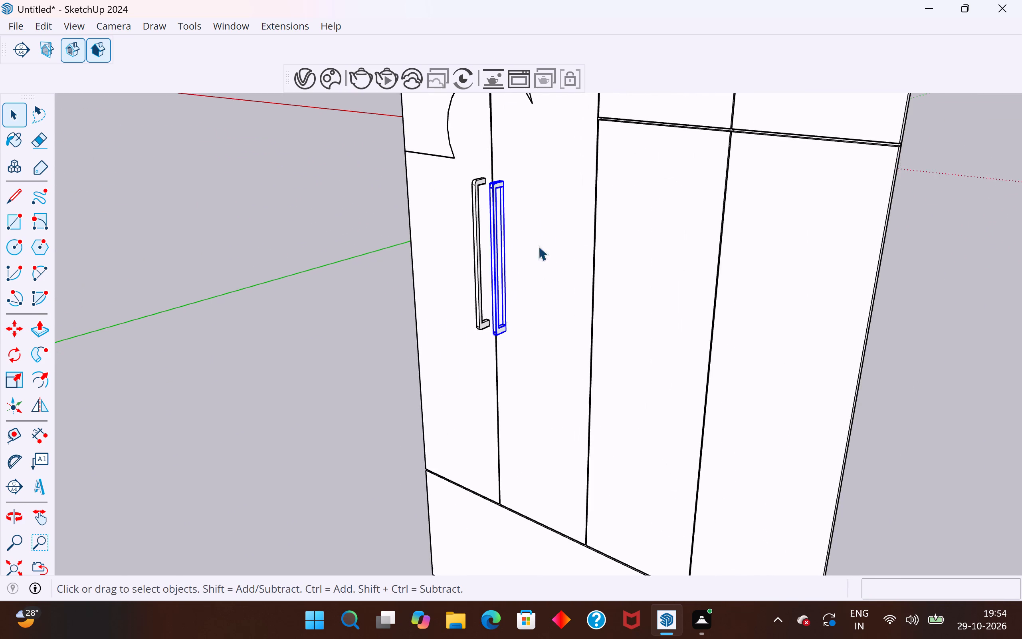
scroll(538, 246, up, 2)
middle_drag(507, 236, 405, 242)
scroll(452, 230, up, 6)
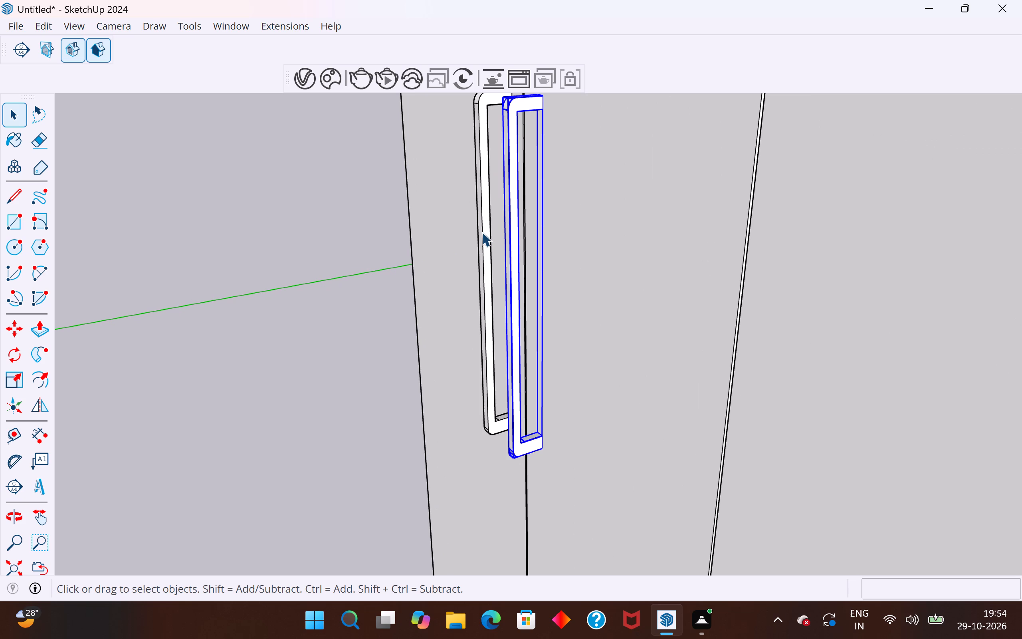
click(482, 232)
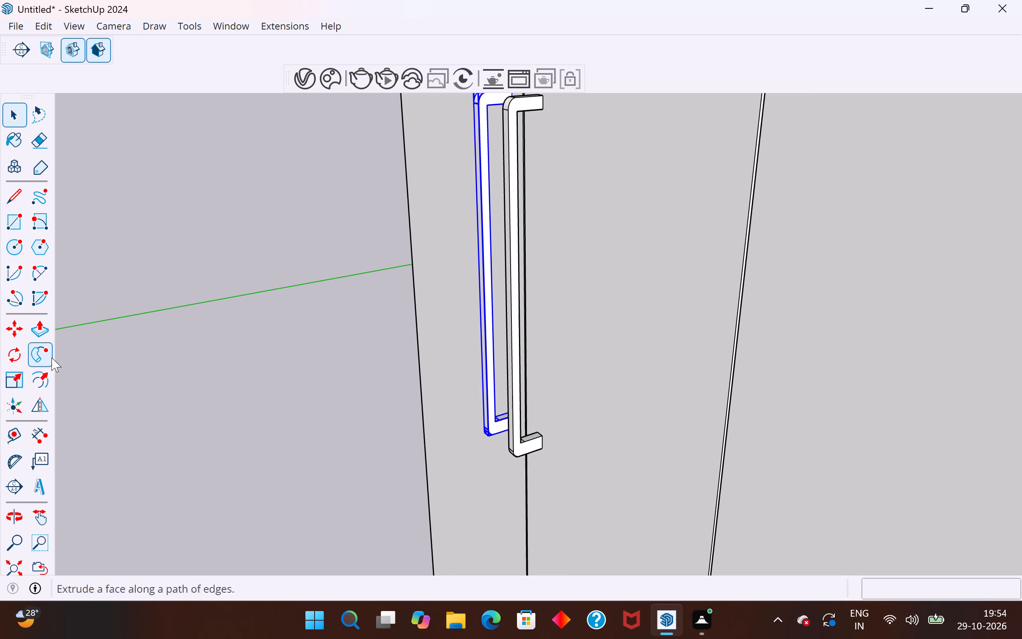
key(s)
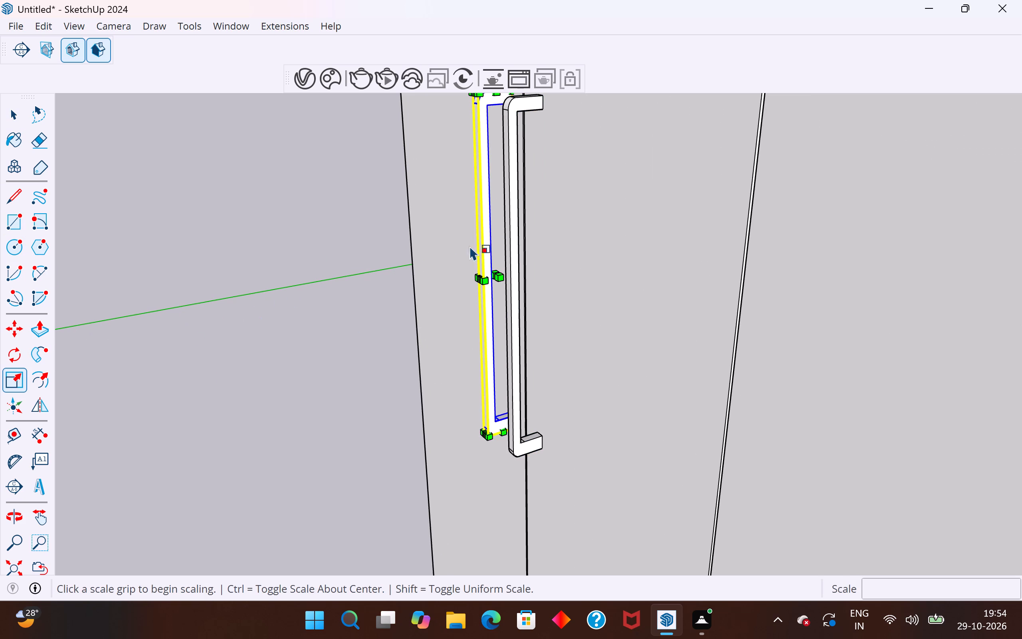
scroll(497, 239, up, 12)
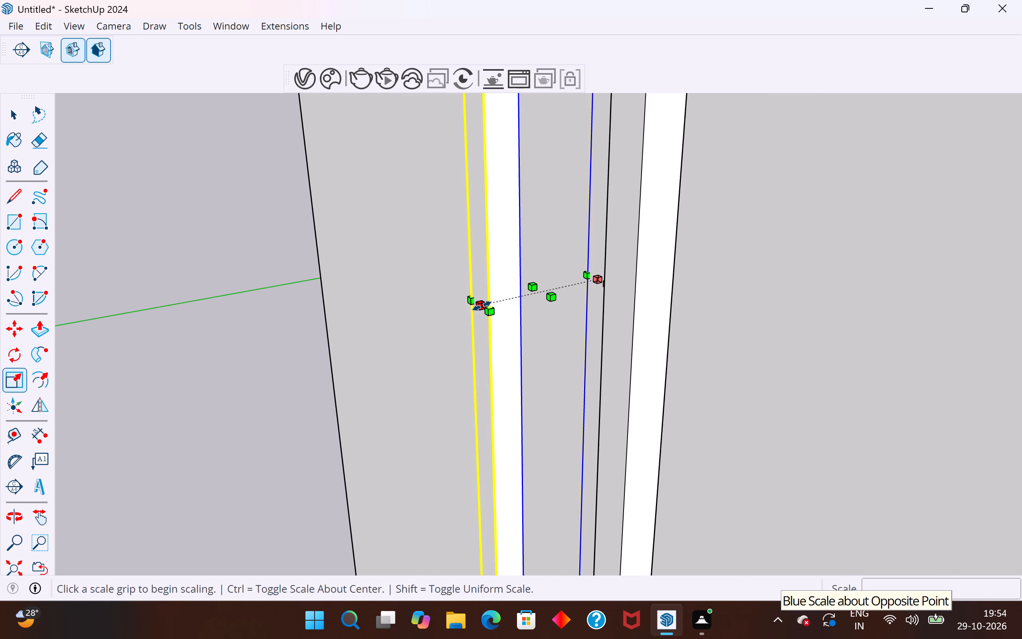
click(482, 306)
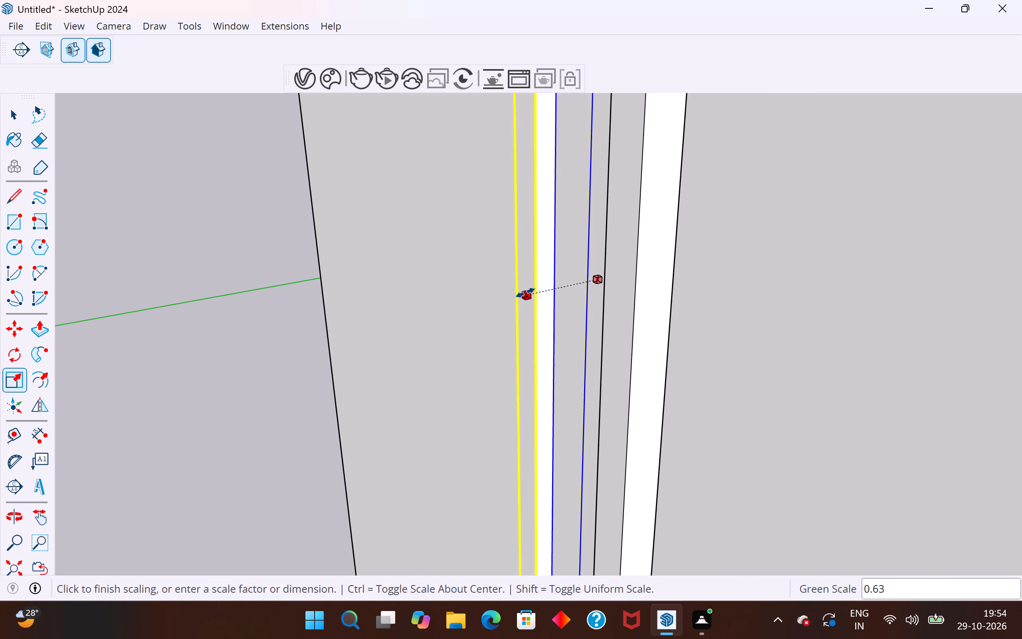
click(525, 293)
click(14, 118)
click(162, 232)
Scale the second door's handle along the green axis to about 0.64 and compare its depth with the first handle.
scroll(269, 220, down, 4)
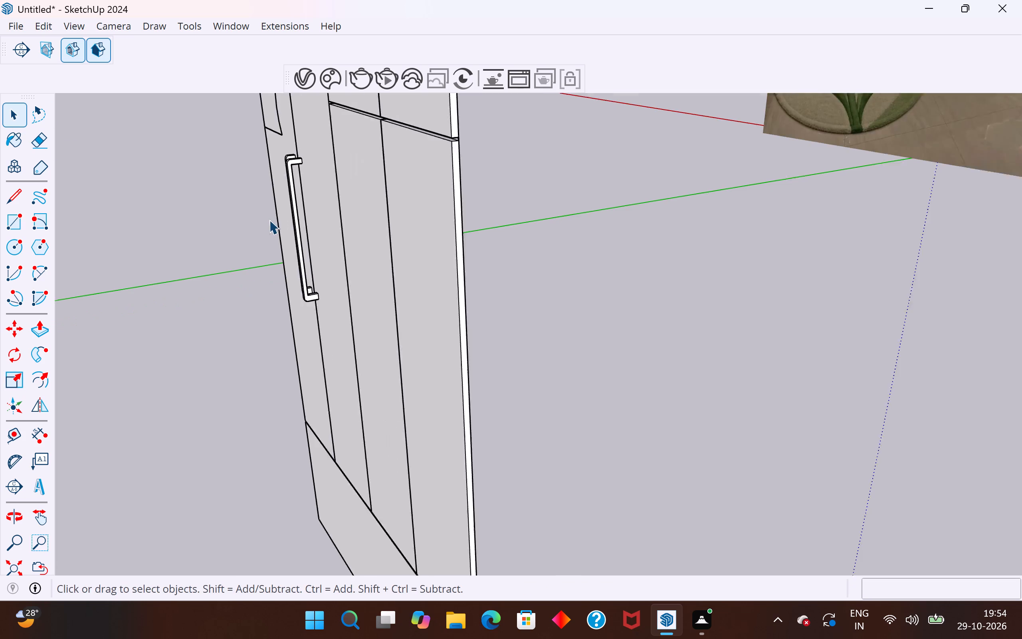
scroll(269, 220, down, 1)
scroll(339, 260, up, 6)
click(279, 218)
scroll(279, 218, up, 5)
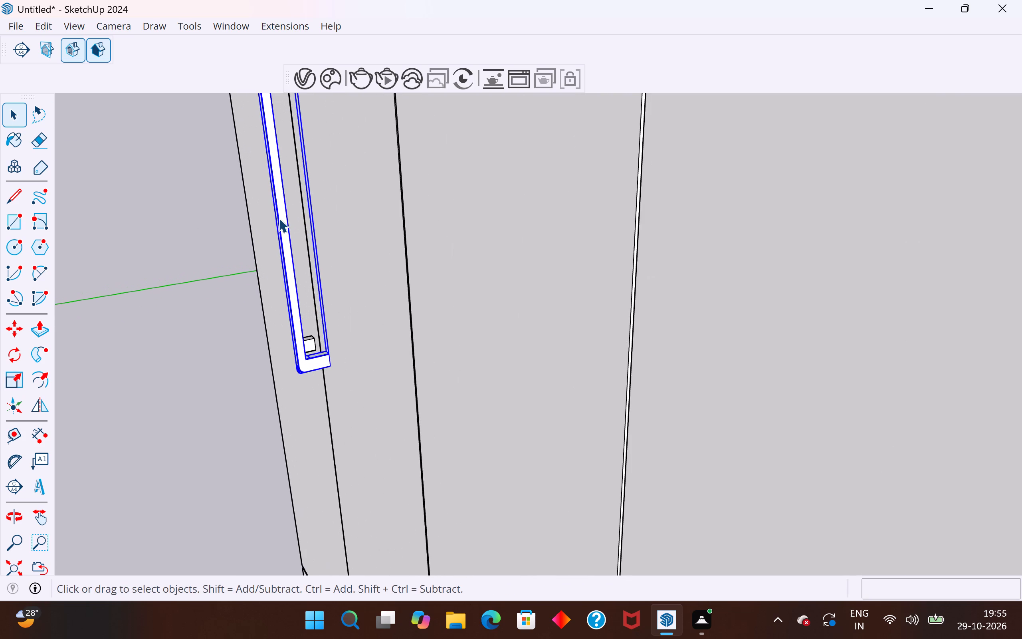
key(s)
scroll(279, 218, up, 8)
middle_drag(286, 224, 347, 233)
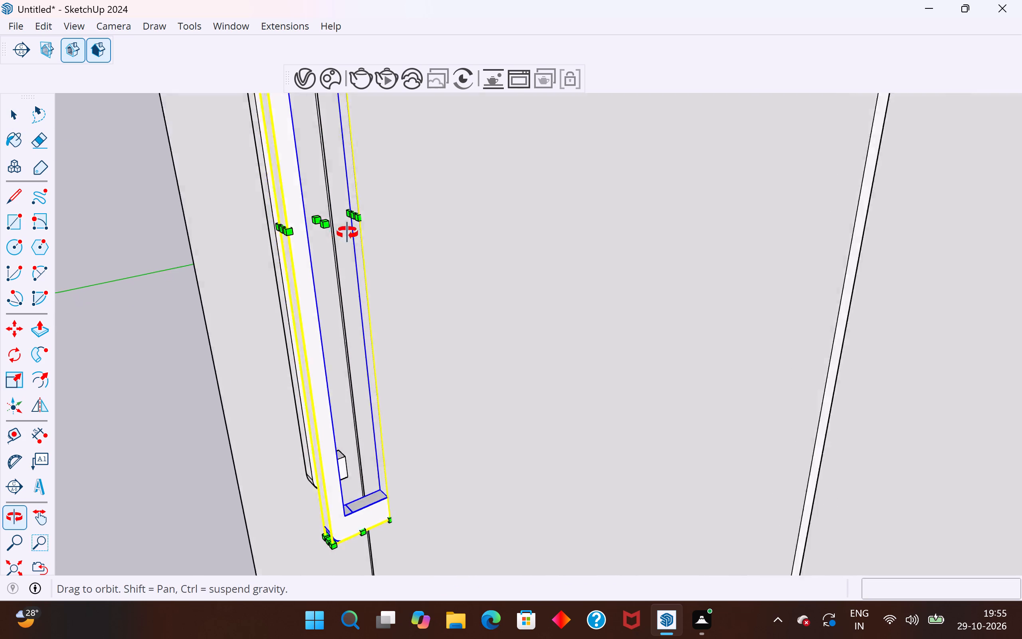
middle_drag(347, 233, 411, 233)
scroll(331, 239, up, 3)
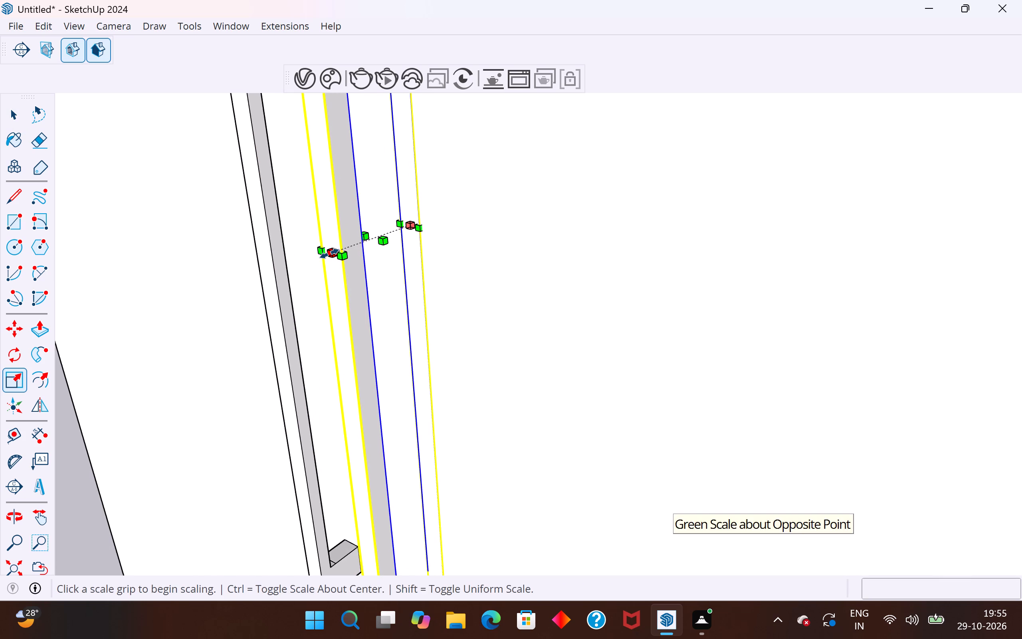
click(329, 254)
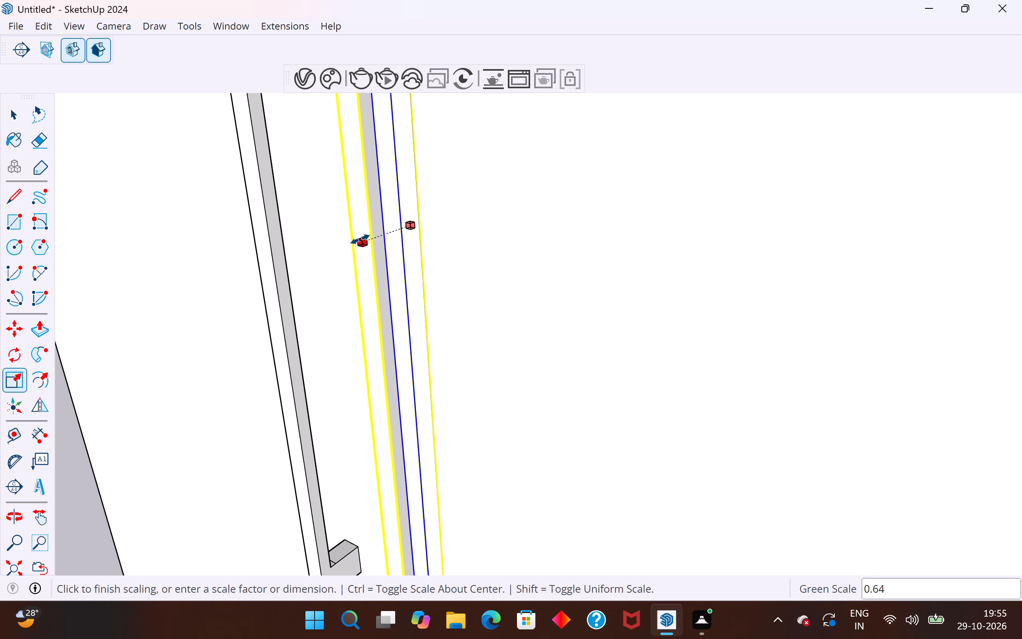
click(360, 239)
scroll(434, 153, down, 5)
middle_drag(404, 314, 438, 147)
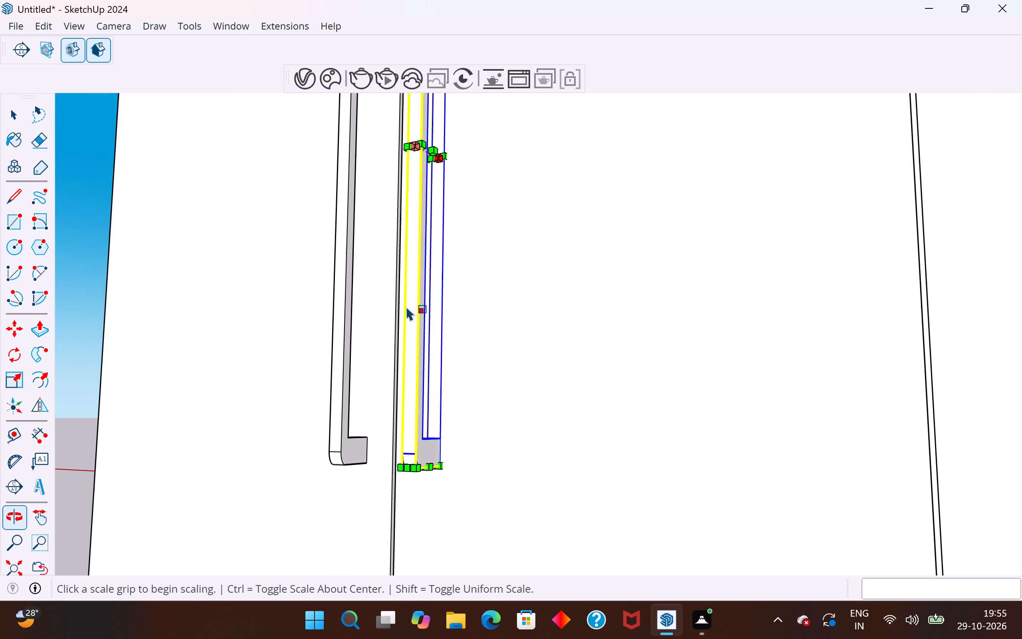
middle_drag(400, 344, 901, 384)
scroll(577, 494, up, 2)
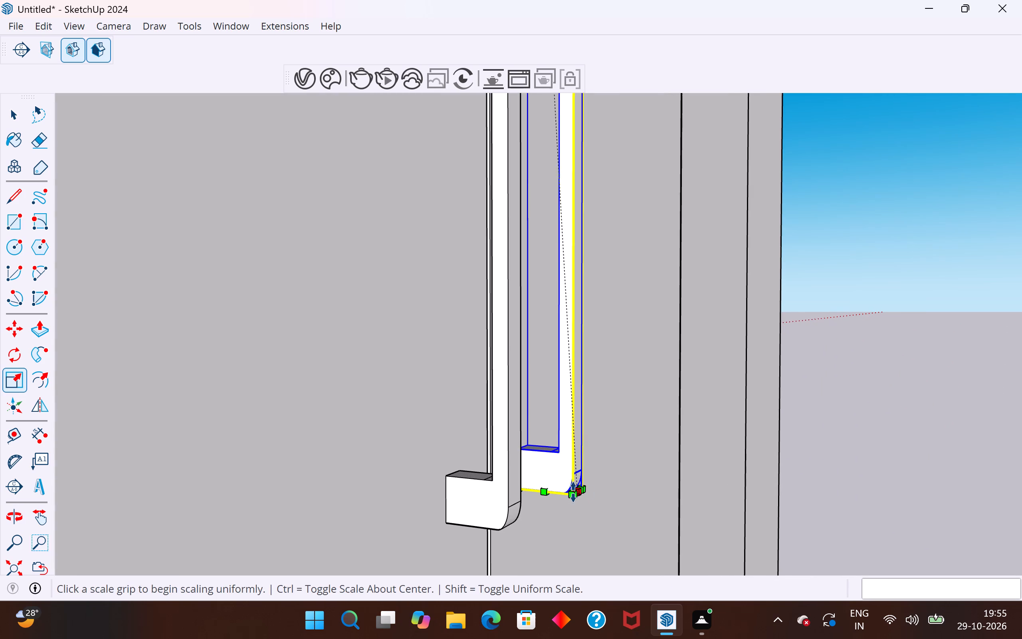
Scale the second door's handle along the green axis to about 0.98 to match its projection to the first handle.
click(576, 493)
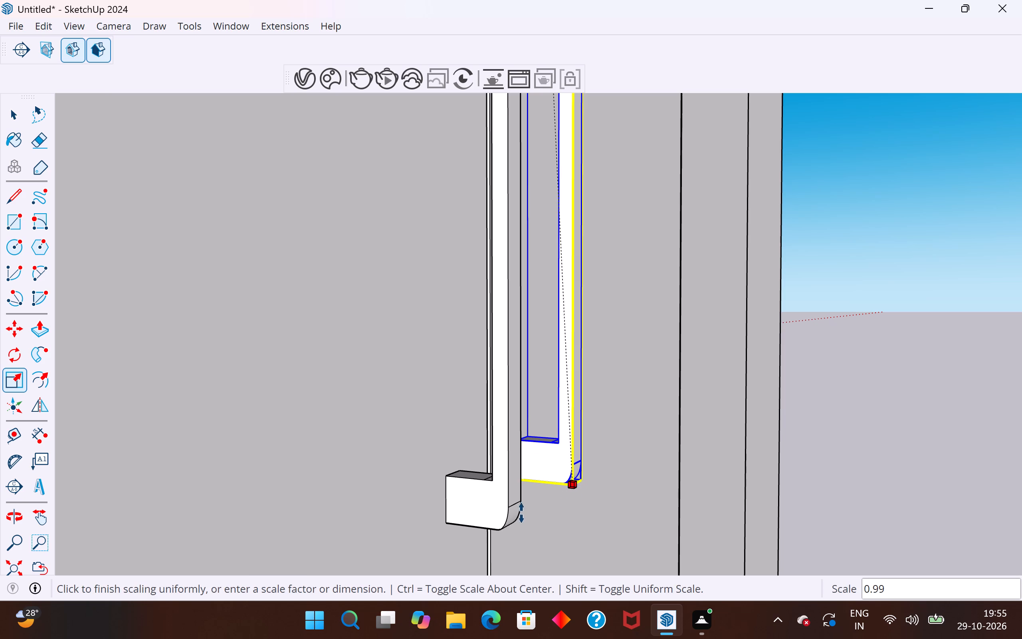
key(Escape)
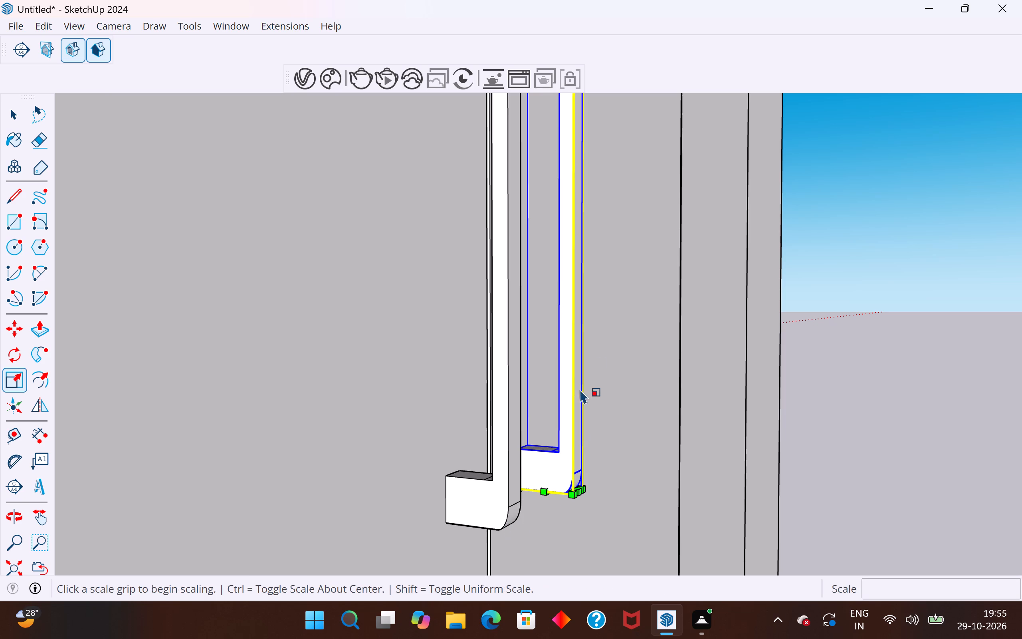
scroll(573, 411, down, 5)
scroll(583, 379, down, 3)
scroll(555, 223, up, 3)
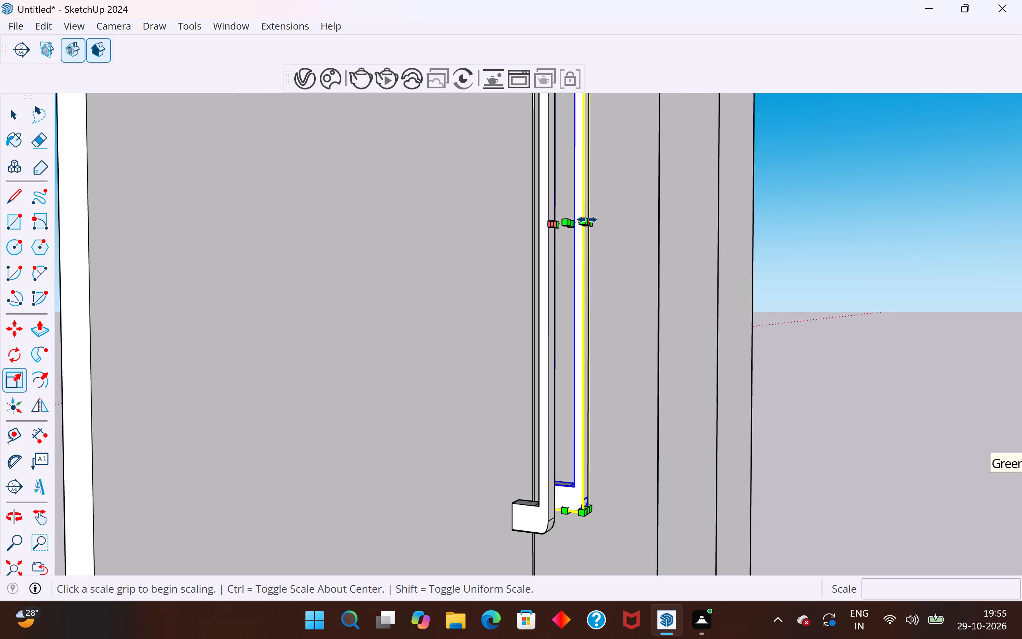
click(587, 220)
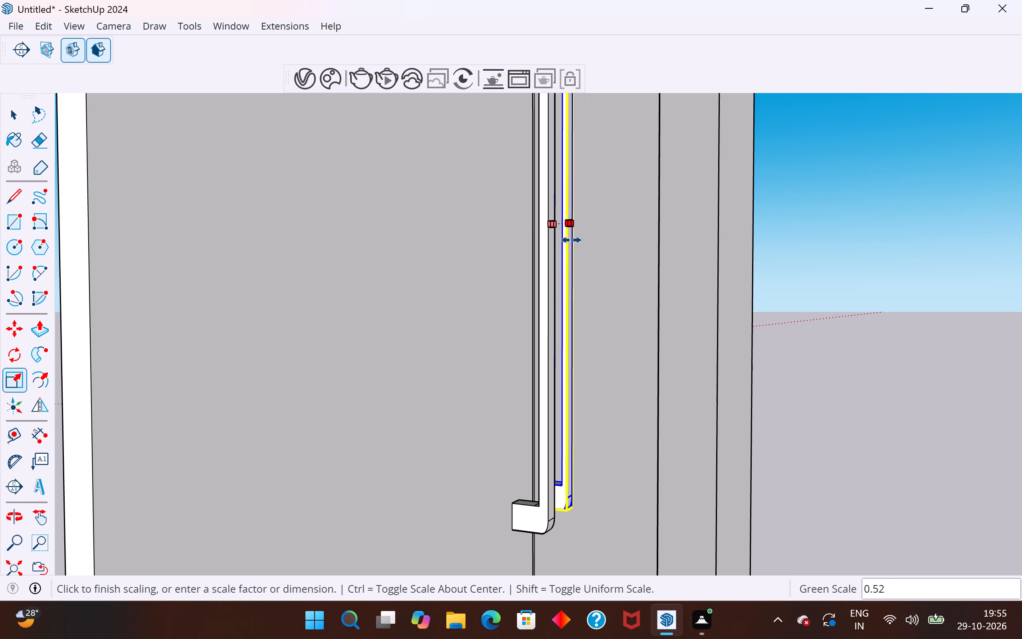
scroll(571, 240, up, 1)
middle_drag(571, 240, 254, 333)
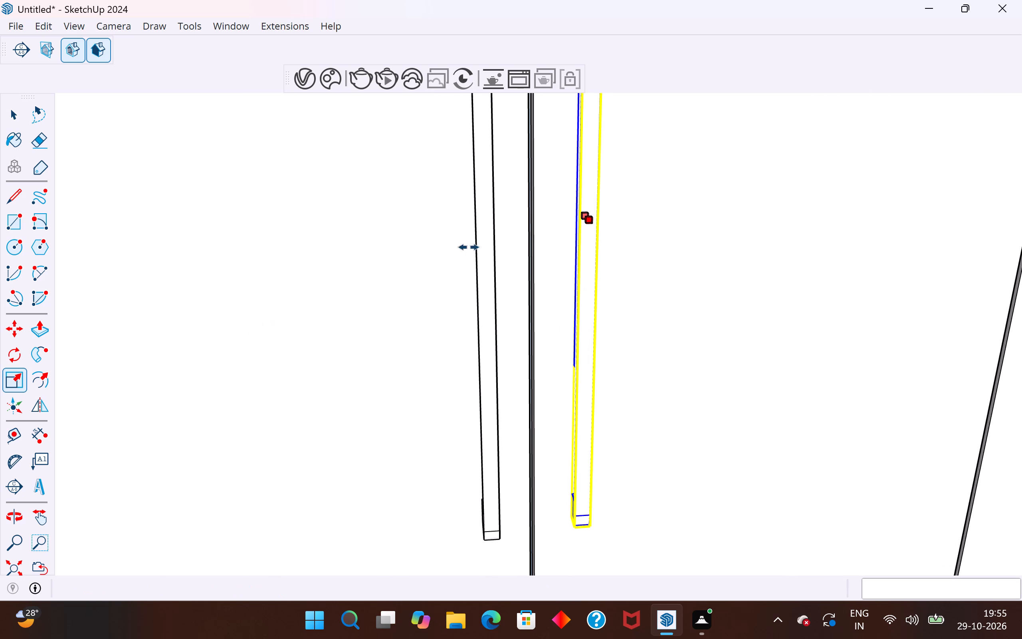
click(494, 235)
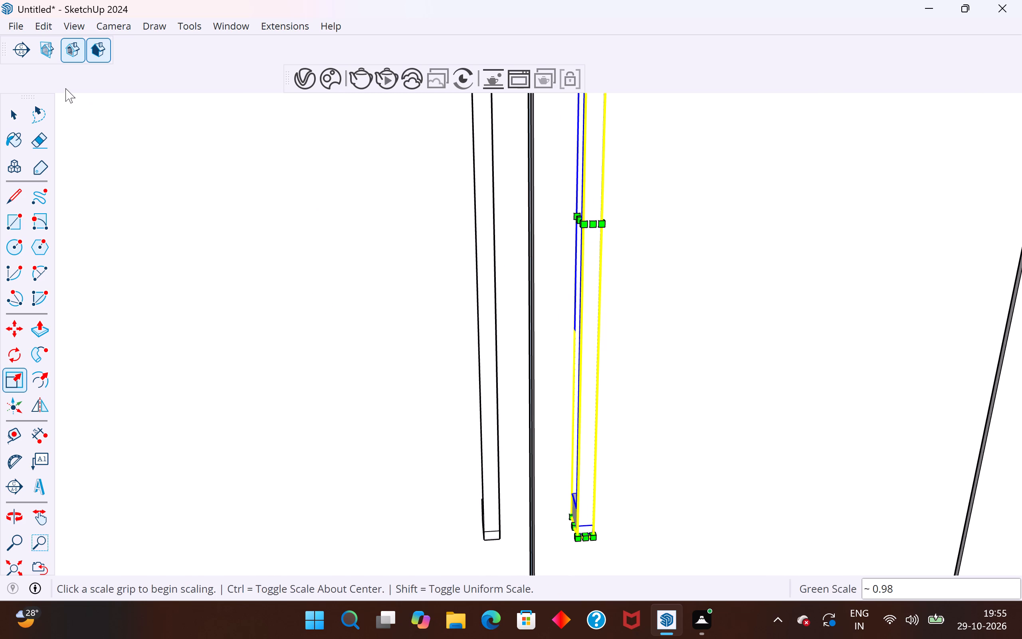
click(23, 108)
scroll(372, 222, down, 11)
scroll(455, 312, down, 11)
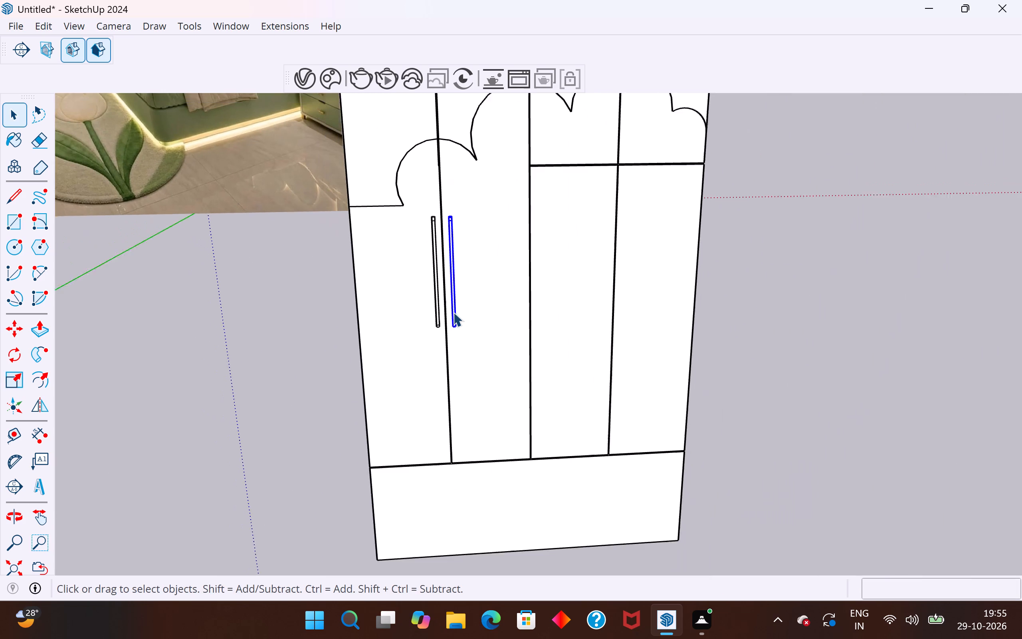
click(794, 291)
middle_drag(798, 284, 452, 249)
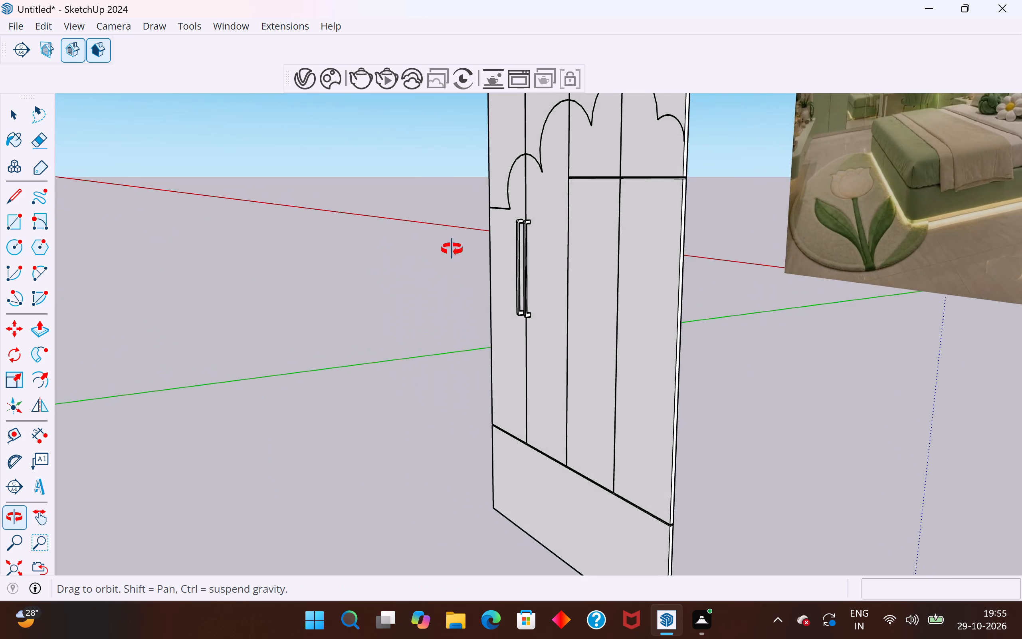
middle_drag(452, 249, 895, 337)
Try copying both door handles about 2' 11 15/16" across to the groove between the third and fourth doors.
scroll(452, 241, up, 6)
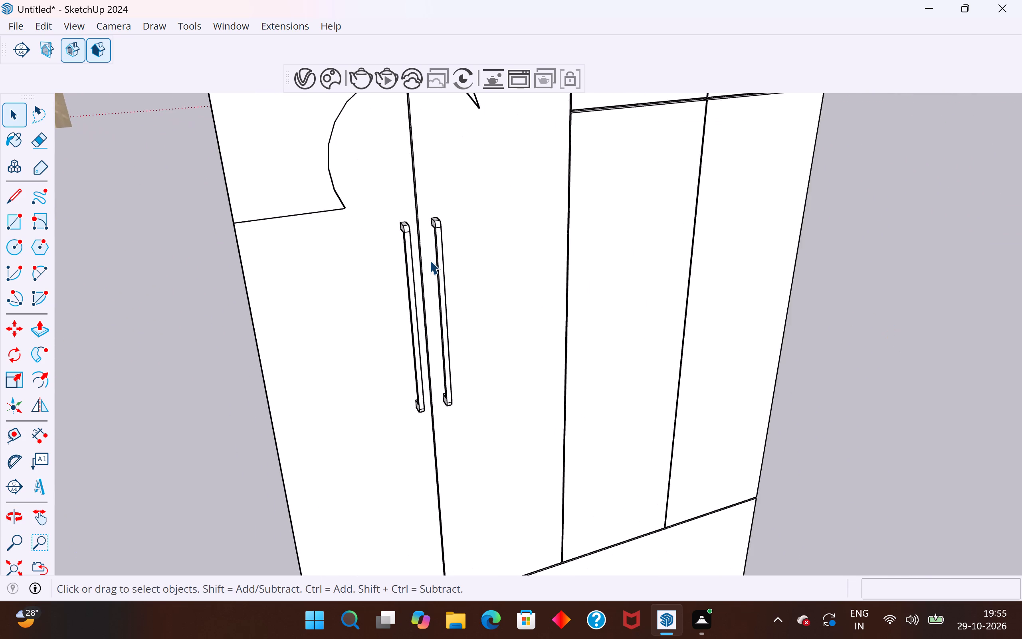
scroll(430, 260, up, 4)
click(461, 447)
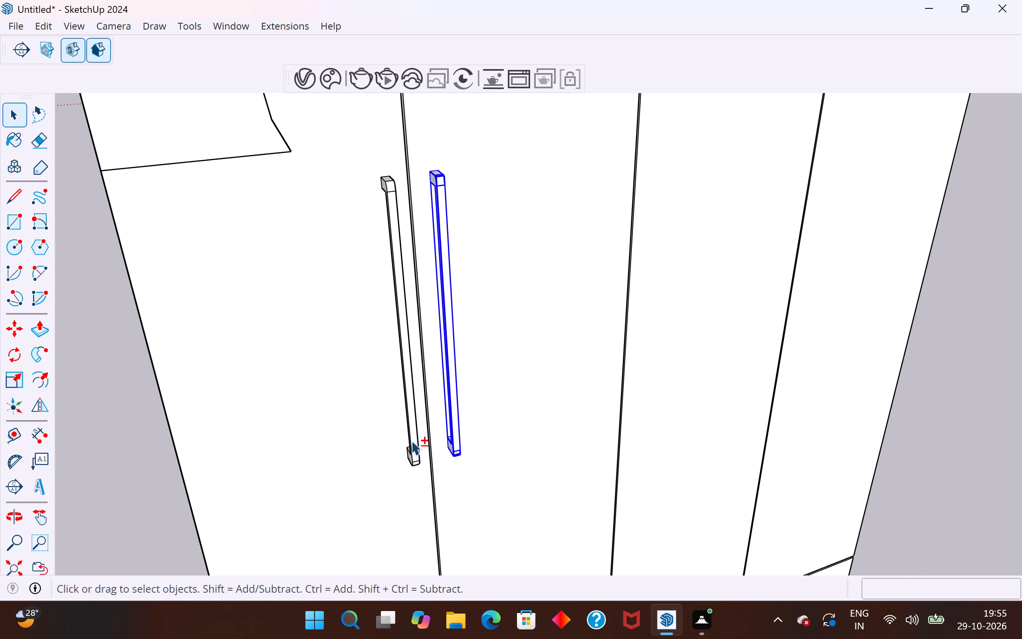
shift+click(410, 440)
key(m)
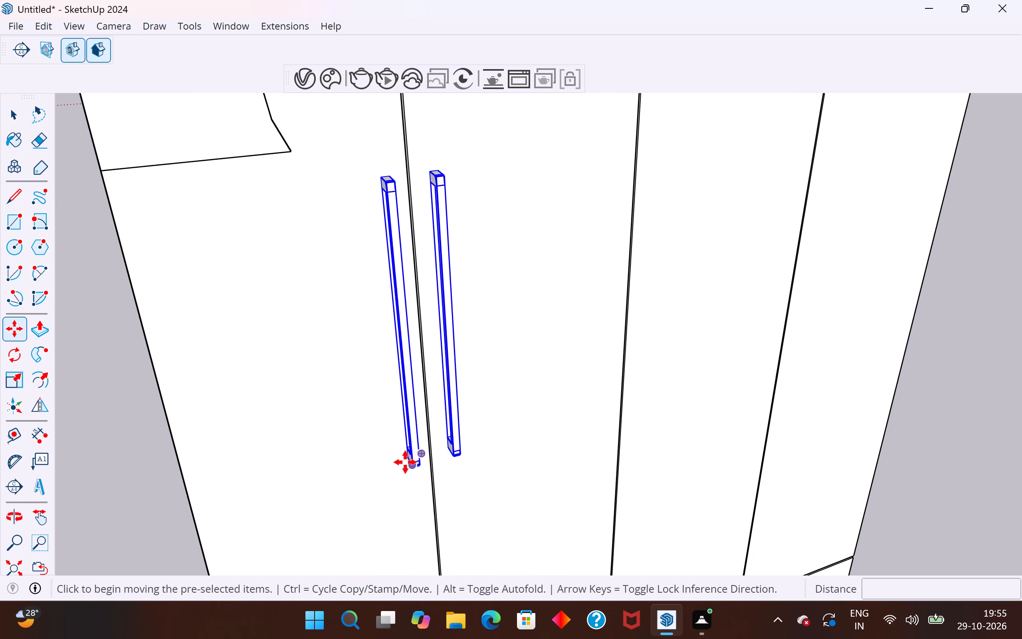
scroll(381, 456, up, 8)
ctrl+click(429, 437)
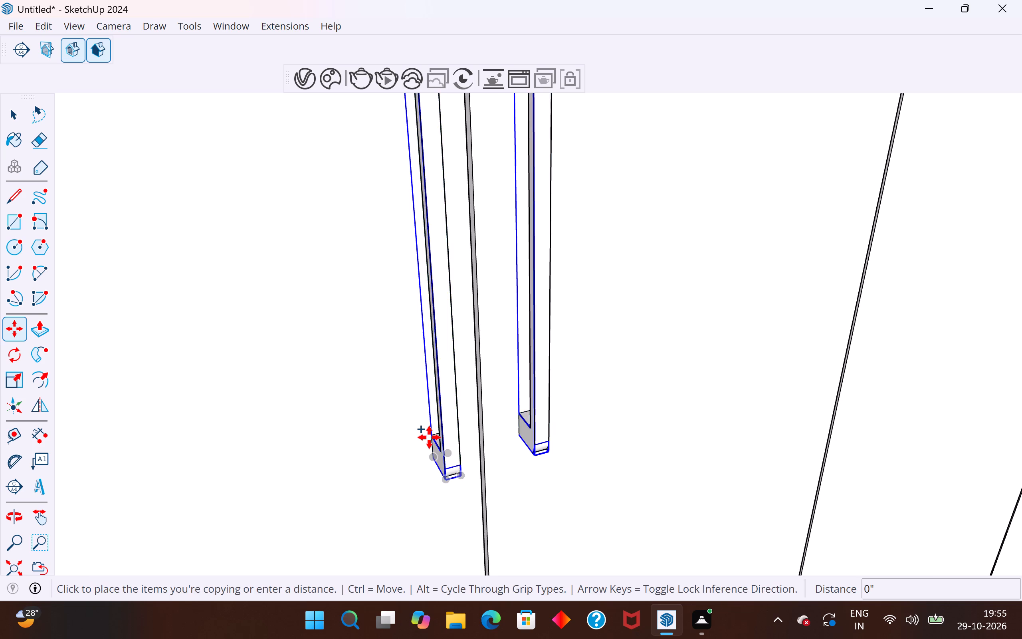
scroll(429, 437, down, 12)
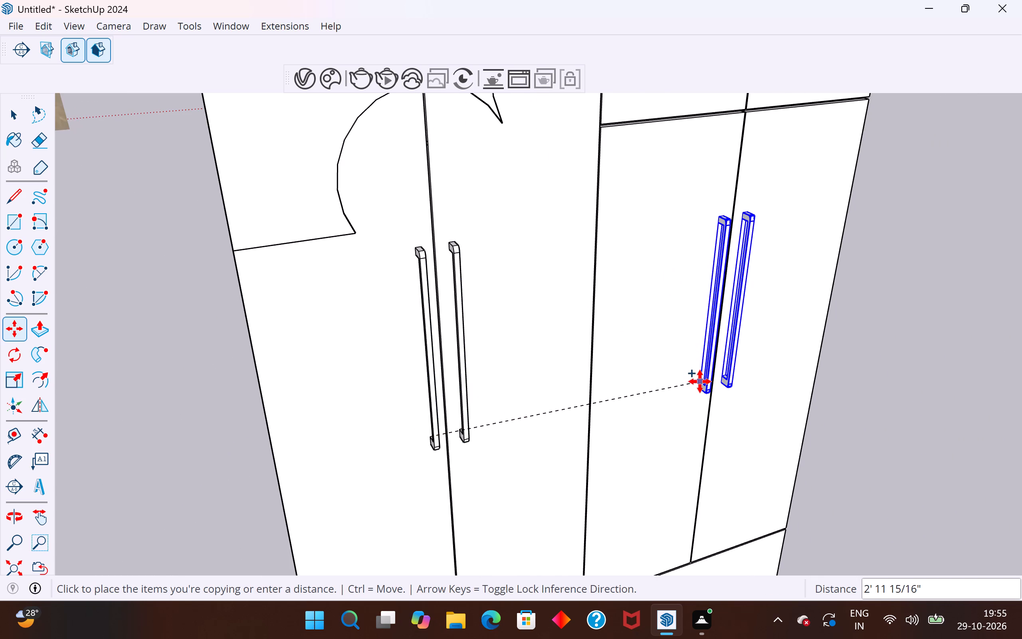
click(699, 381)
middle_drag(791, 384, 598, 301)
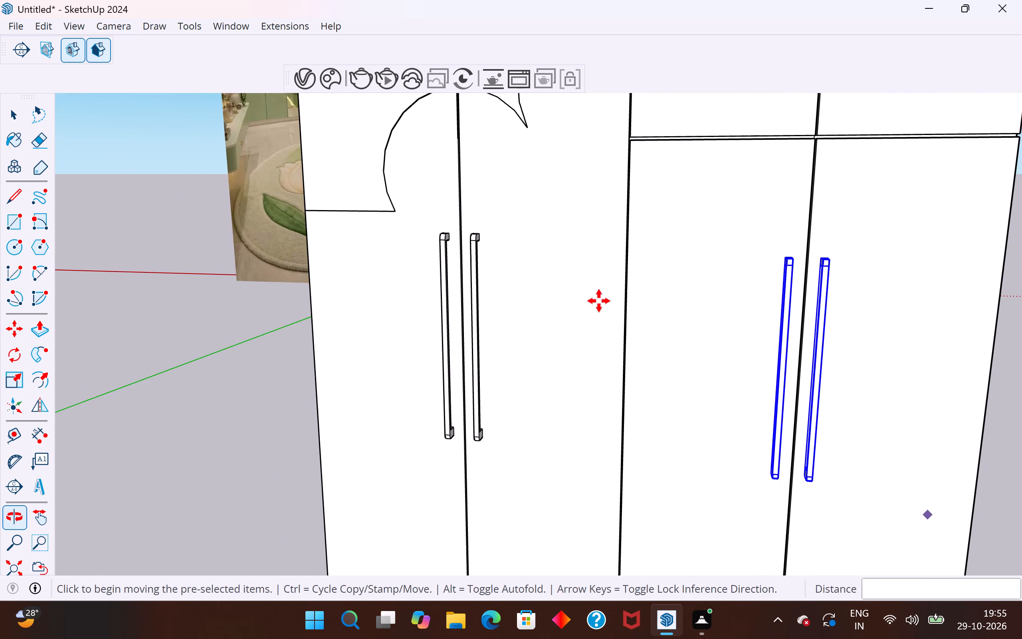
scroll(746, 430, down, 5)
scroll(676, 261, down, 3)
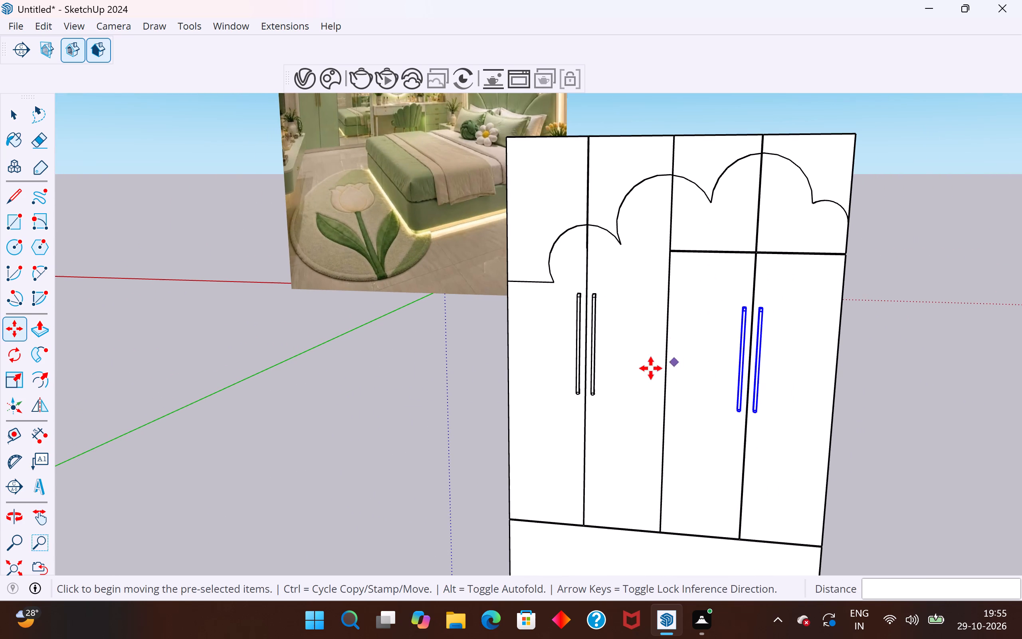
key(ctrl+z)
Copy both door handles about 2' 11 11/16" along the red axis to straddle the groove between the third and fourth doors.
click(21, 111)
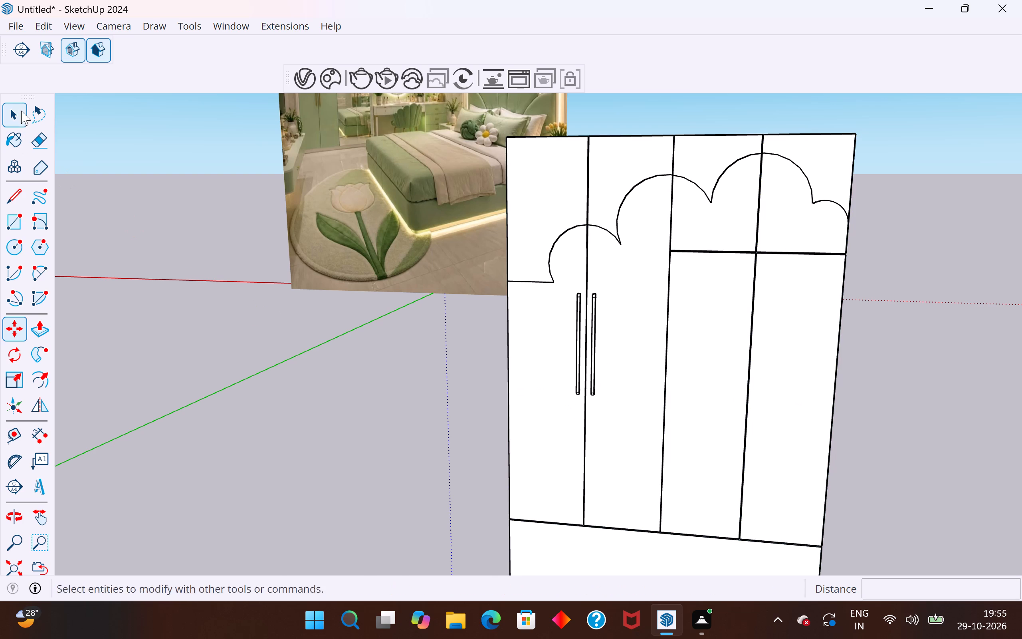
click(301, 379)
click(592, 383)
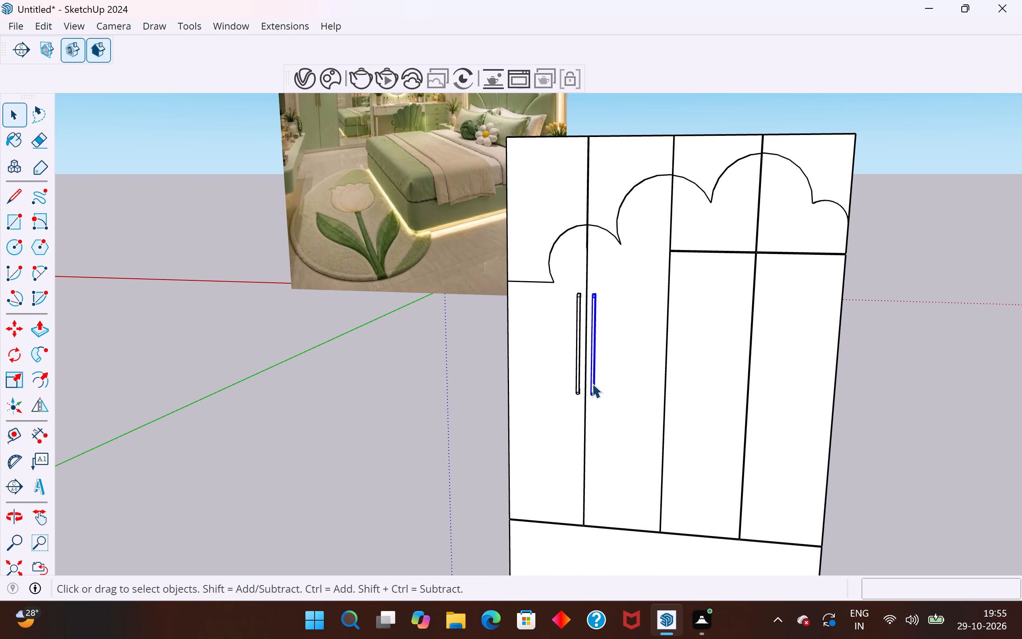
shift+click(579, 376)
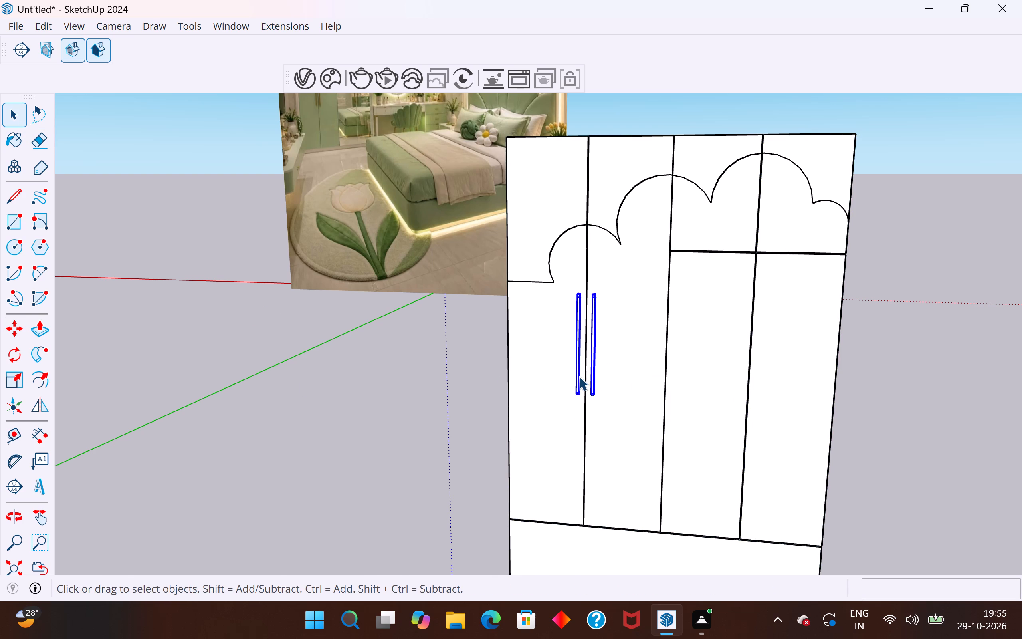
key(m)
scroll(568, 413, up, 11)
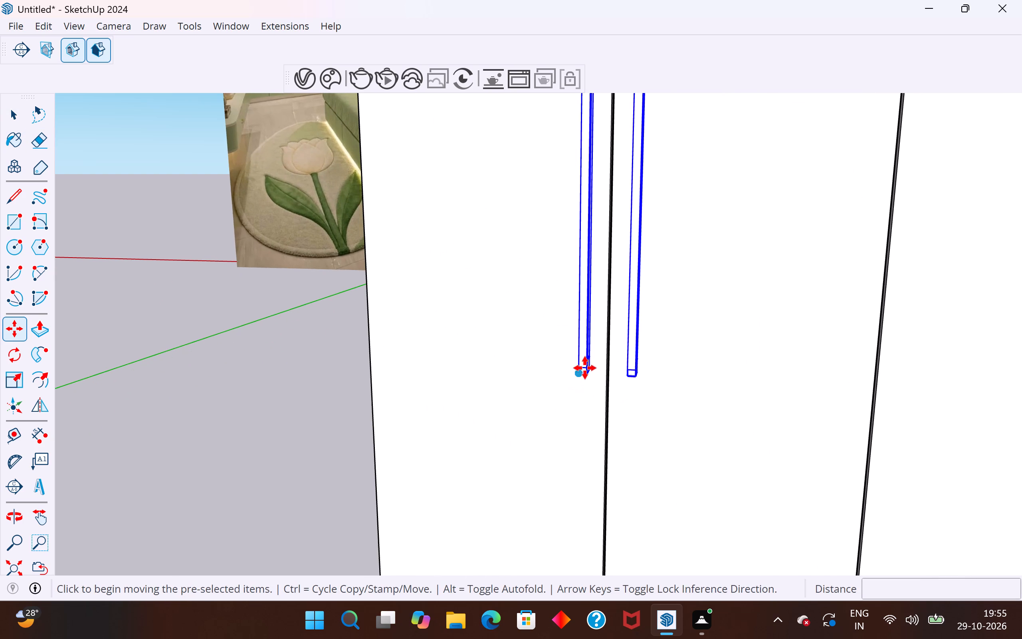
ctrl+click(585, 368)
scroll(692, 368, down, 10)
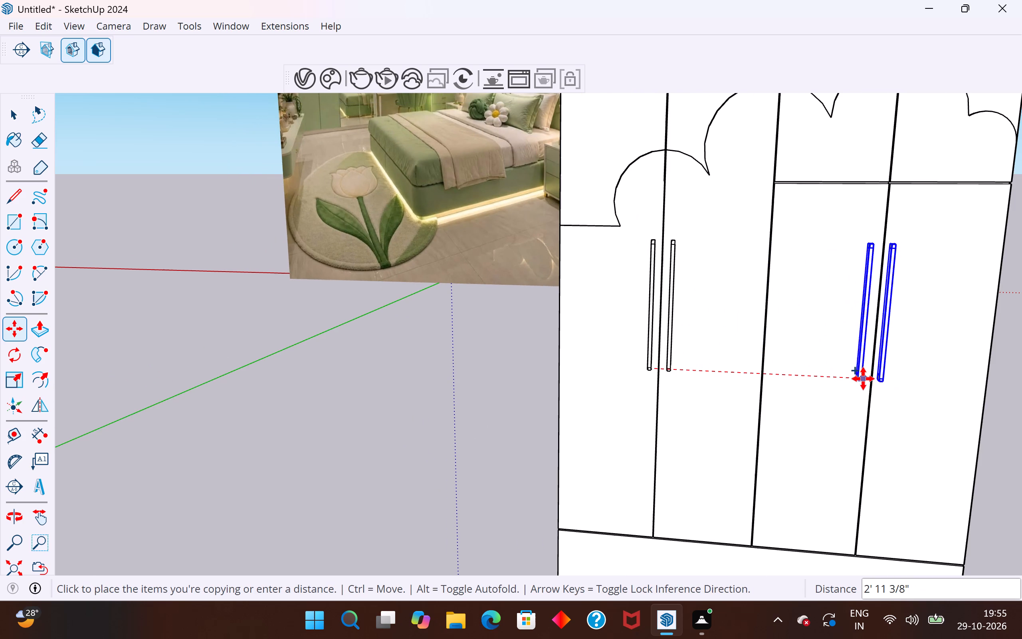
scroll(864, 378, up, 2)
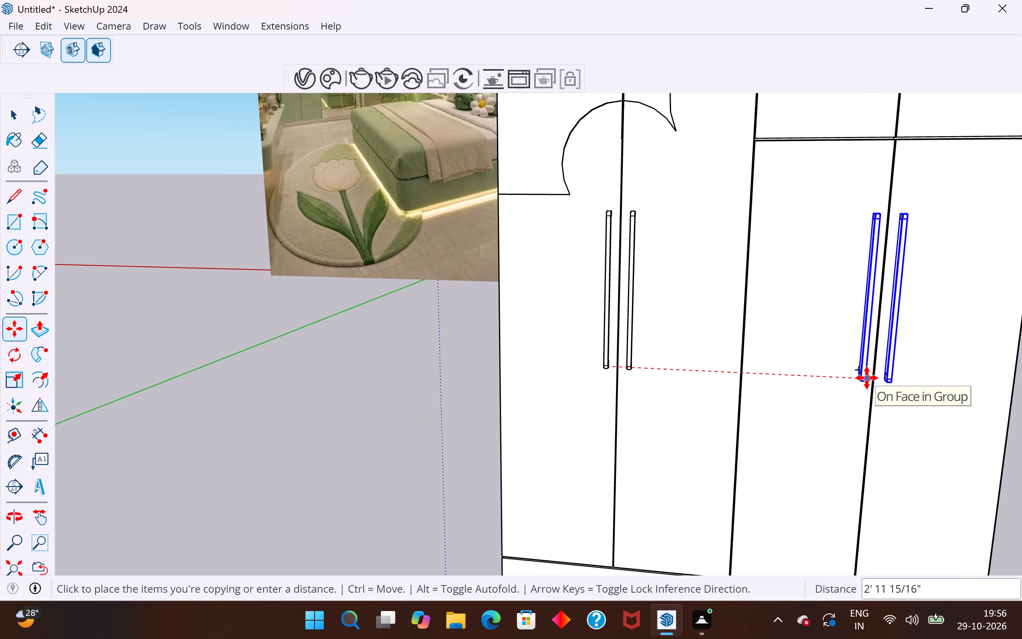
click(866, 378)
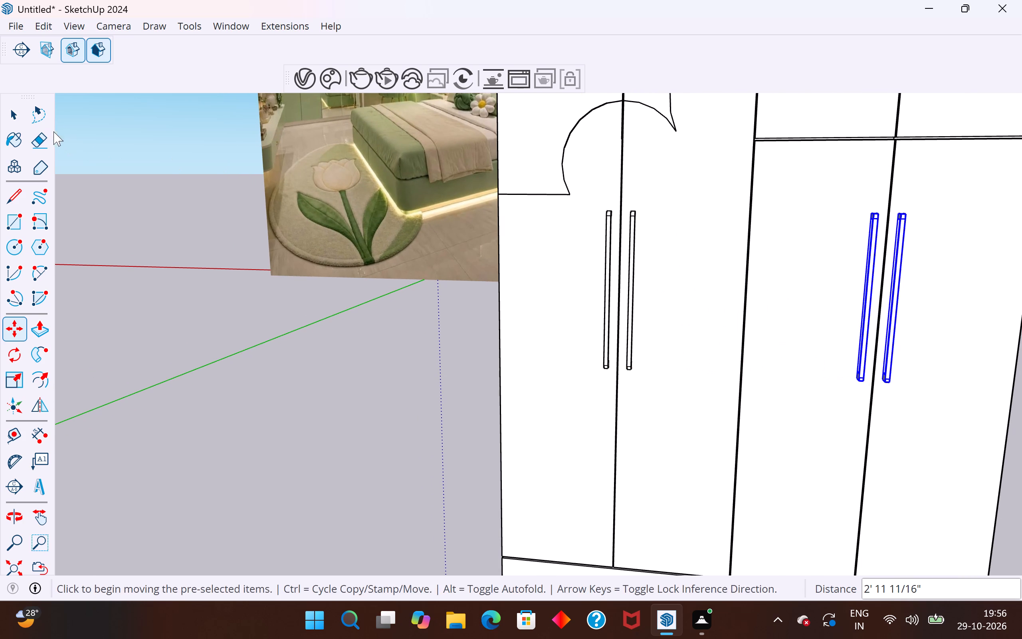
click(16, 115)
click(333, 387)
scroll(409, 329, down, 7)
scroll(489, 445, down, 4)
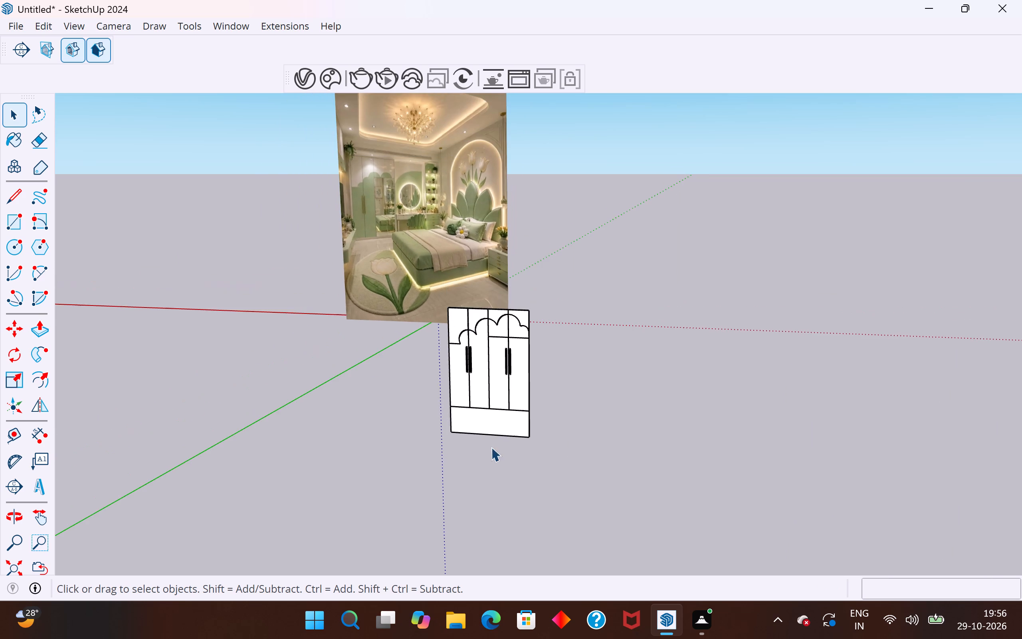
middle_drag(487, 462, 564, 471)
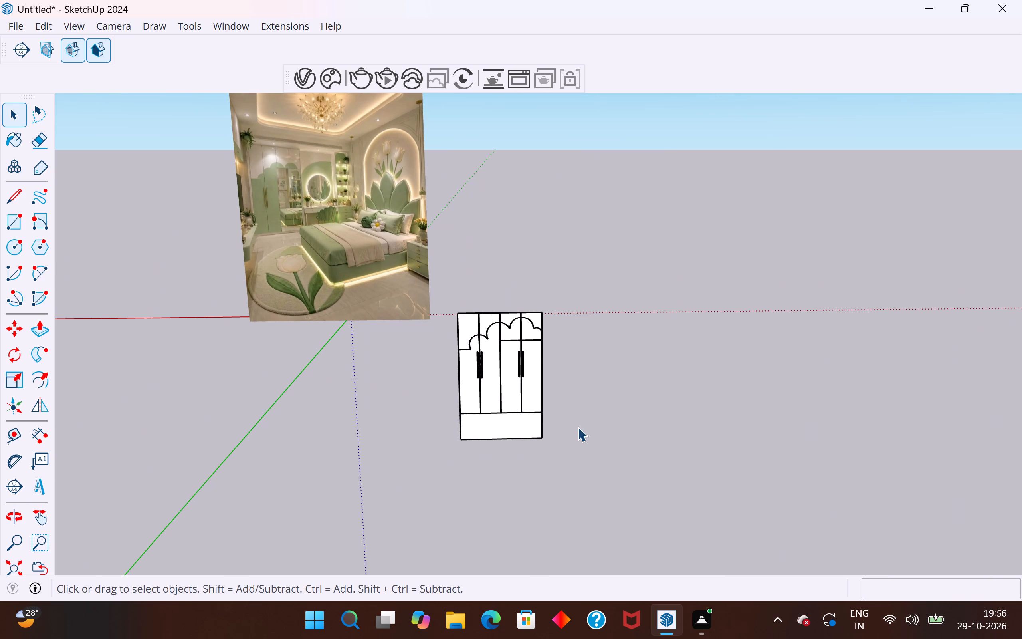
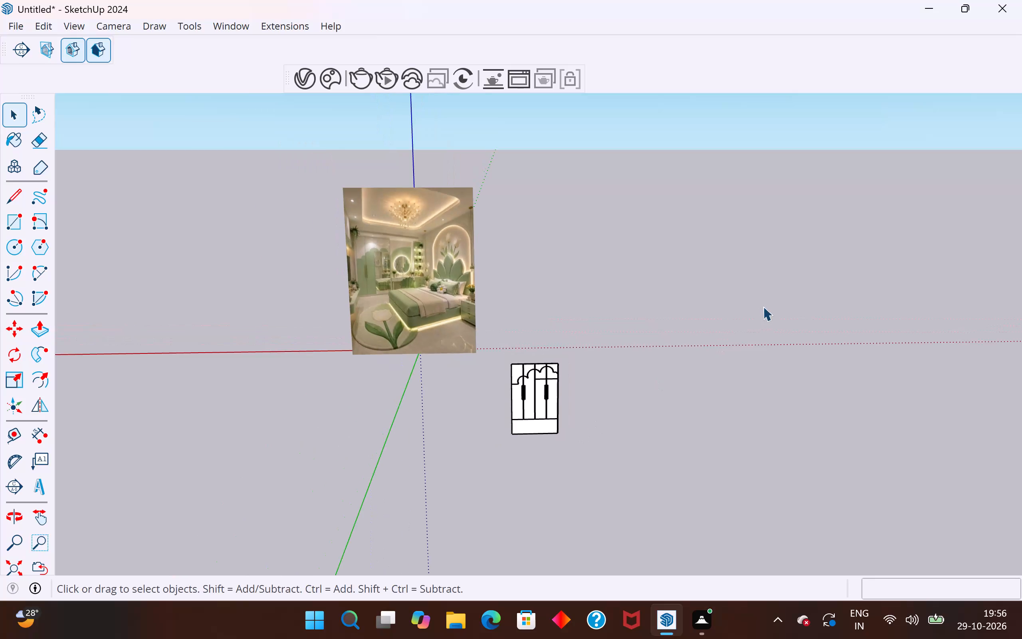
Examine the wardrobe front and compare its doors and handles with the wardrobe in the reference bedroom image.
scroll(624, 423, up, 10)
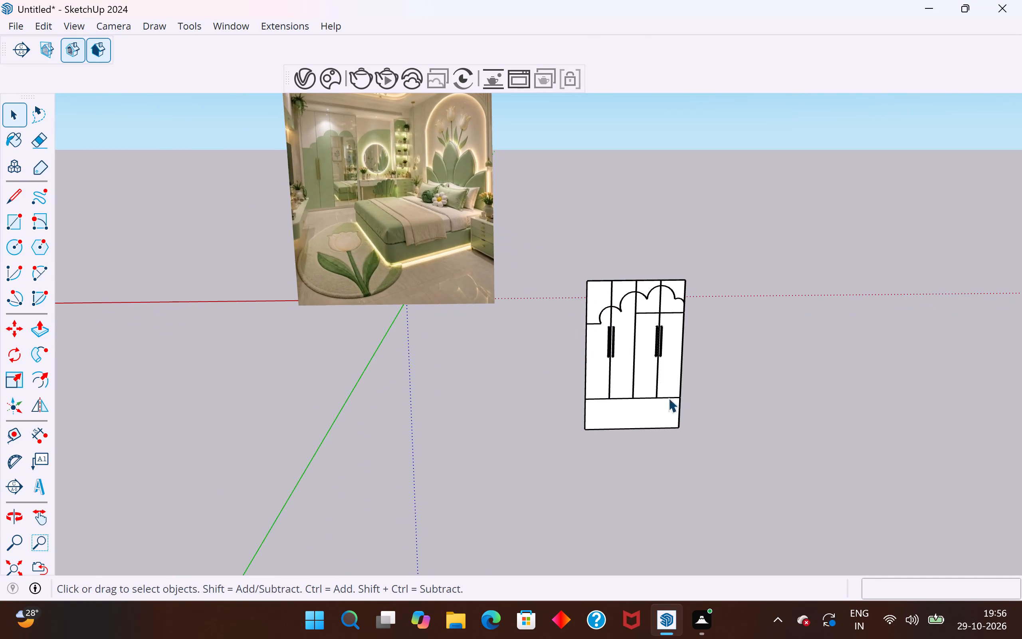
middle_drag(682, 402, 759, 455)
scroll(655, 307, up, 5)
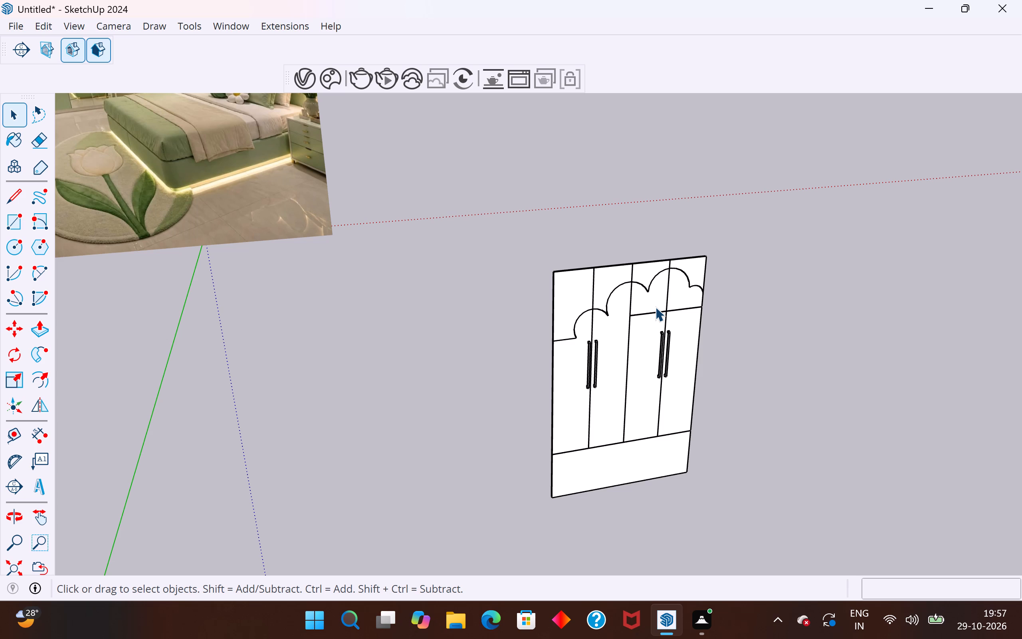
scroll(663, 340, down, 5)
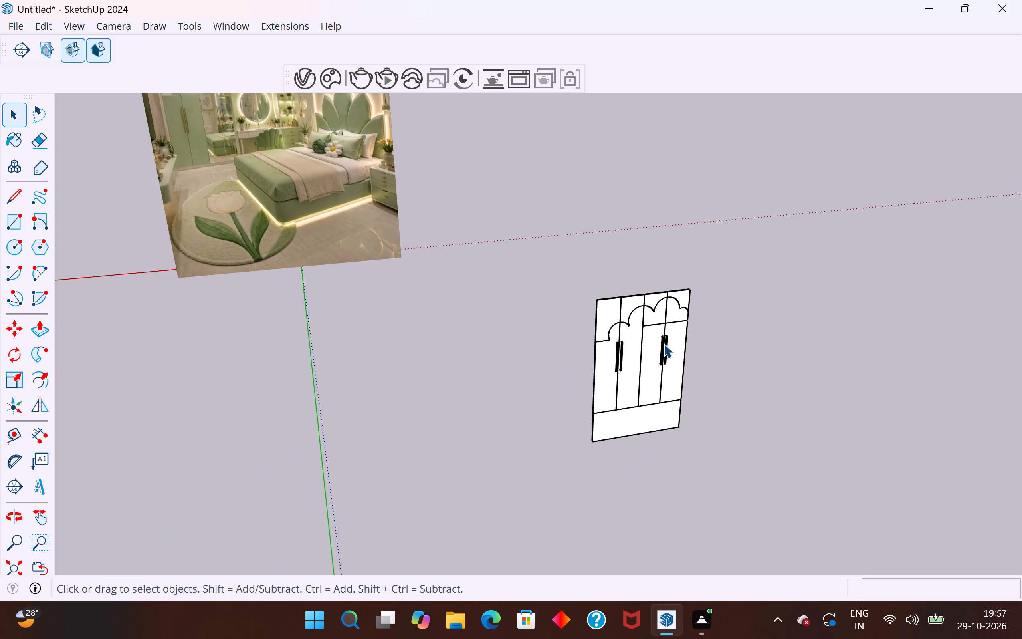
scroll(664, 343, down, 4)
scroll(299, 136, up, 20)
scroll(299, 136, up, 3)
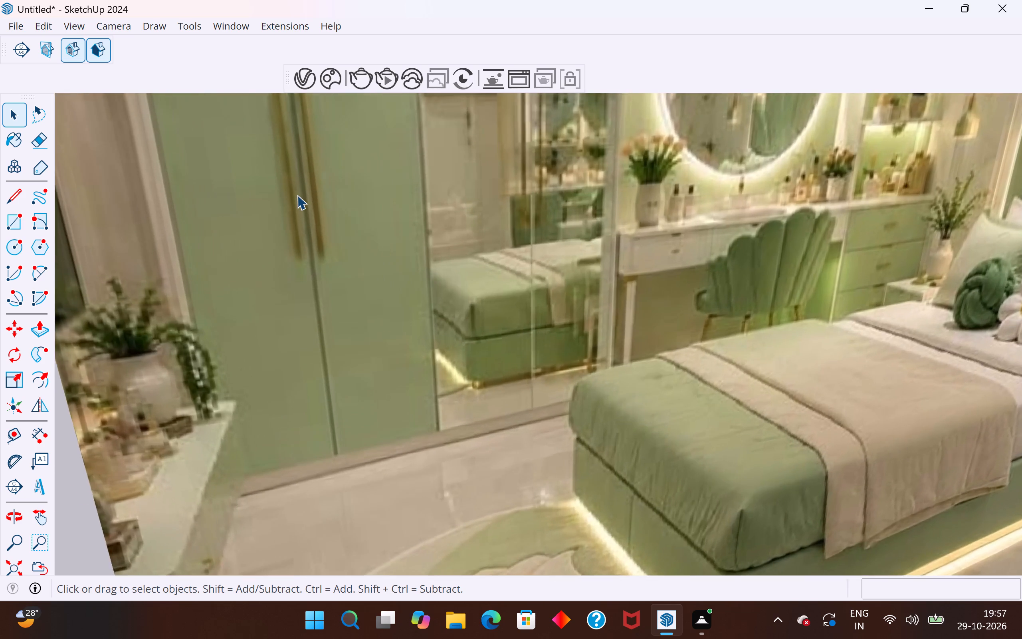
scroll(297, 195, down, 20)
scroll(297, 195, down, 10)
scroll(452, 300, up, 4)
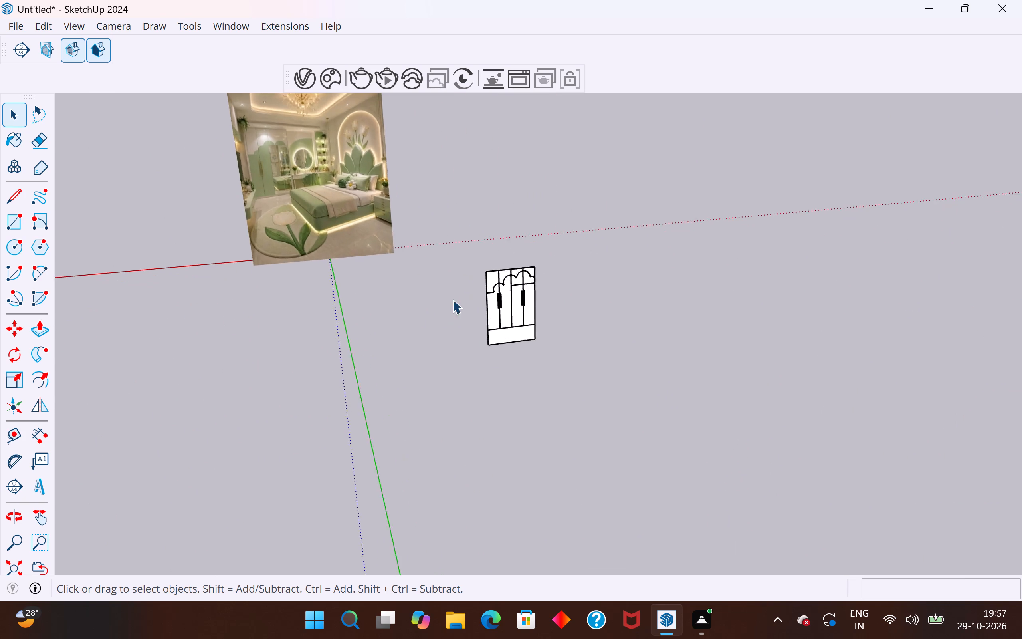
scroll(452, 299, up, 12)
scroll(511, 303, up, 1)
middle_drag(511, 303, 649, 309)
scroll(480, 257, up, 13)
Select the handle on the wardrobe's leftmost door, show the Default Tray and collapse its Entity Info section.
click(496, 276)
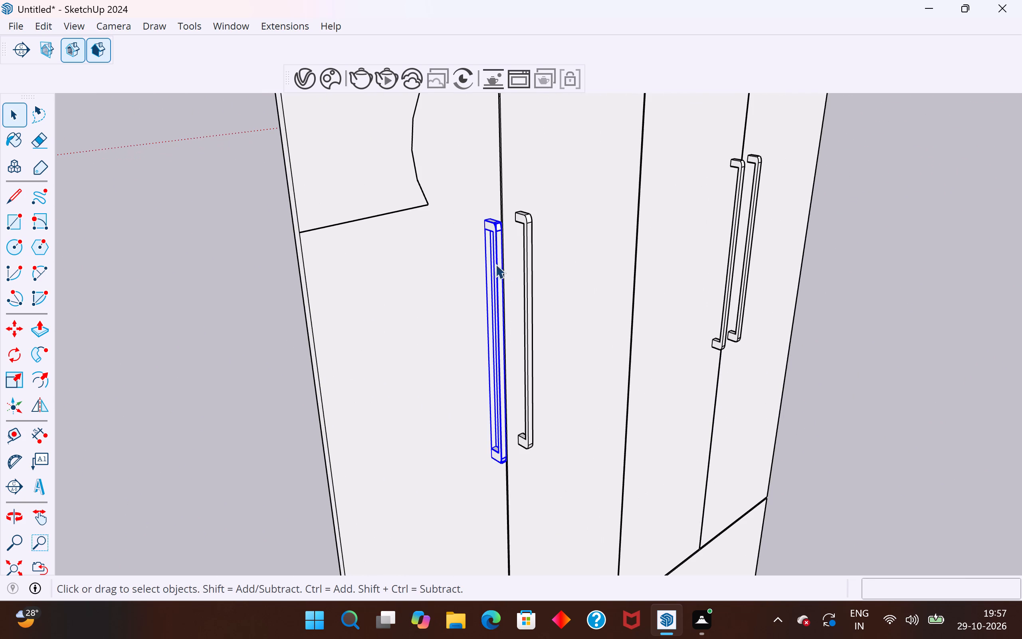
click(237, 25)
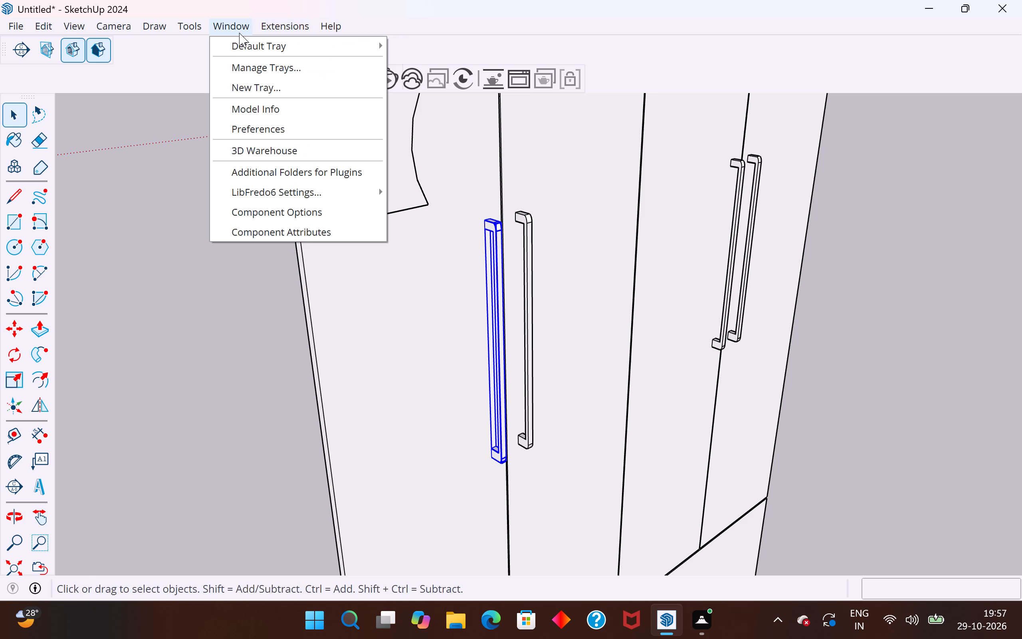
click(418, 44)
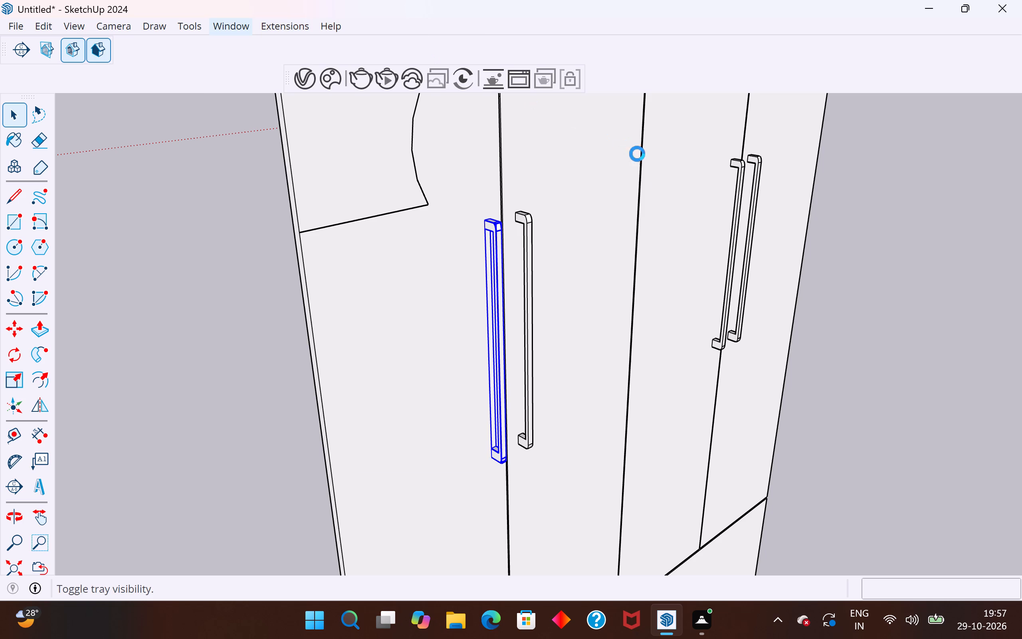
scroll(772, 443, down, 6)
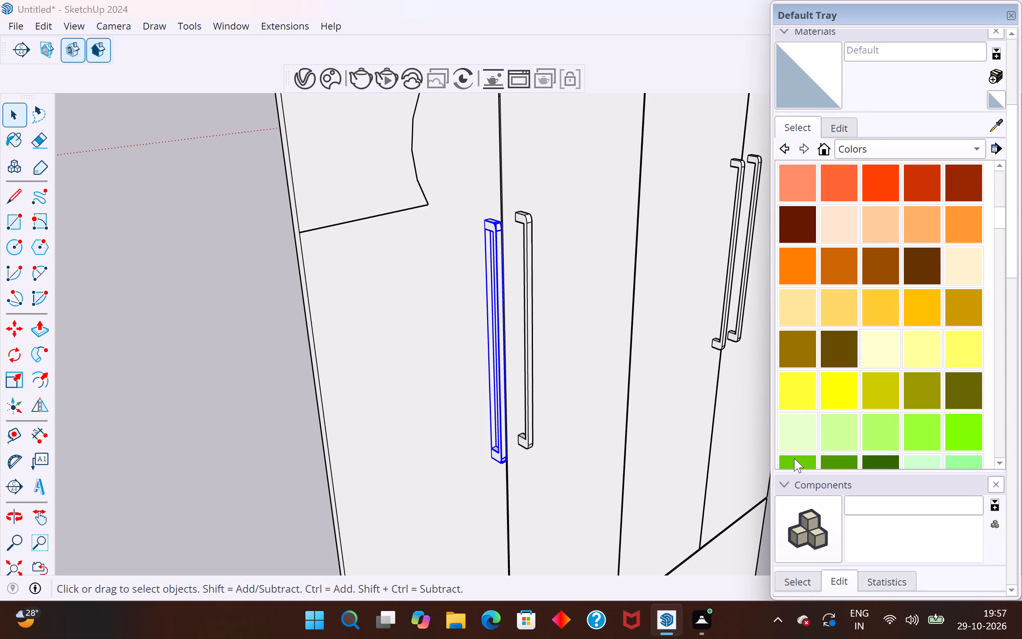
scroll(827, 479, up, 11)
click(789, 79)
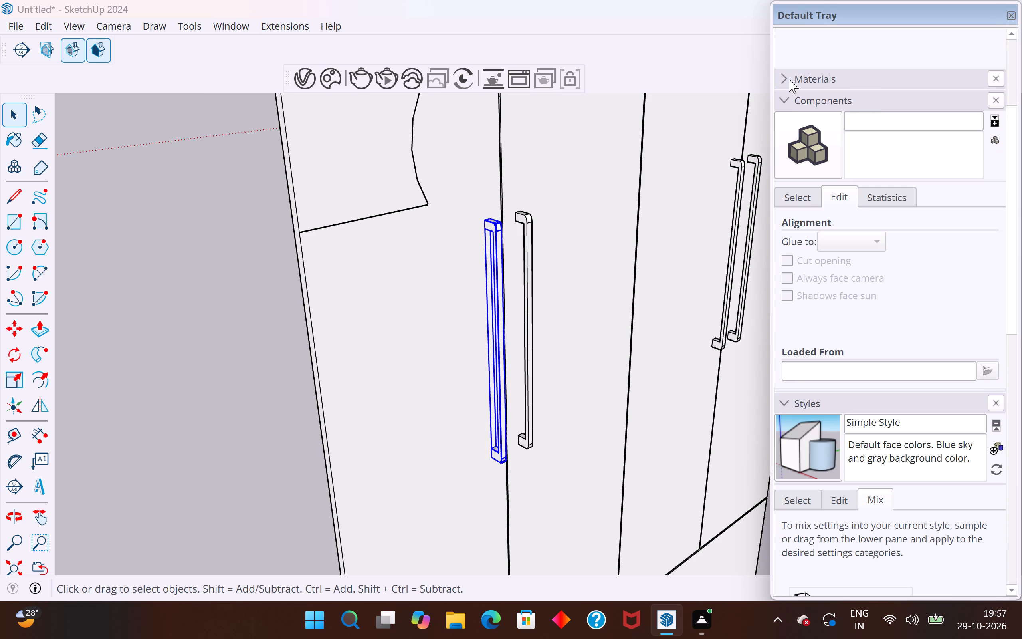
scroll(856, 228, up, 9)
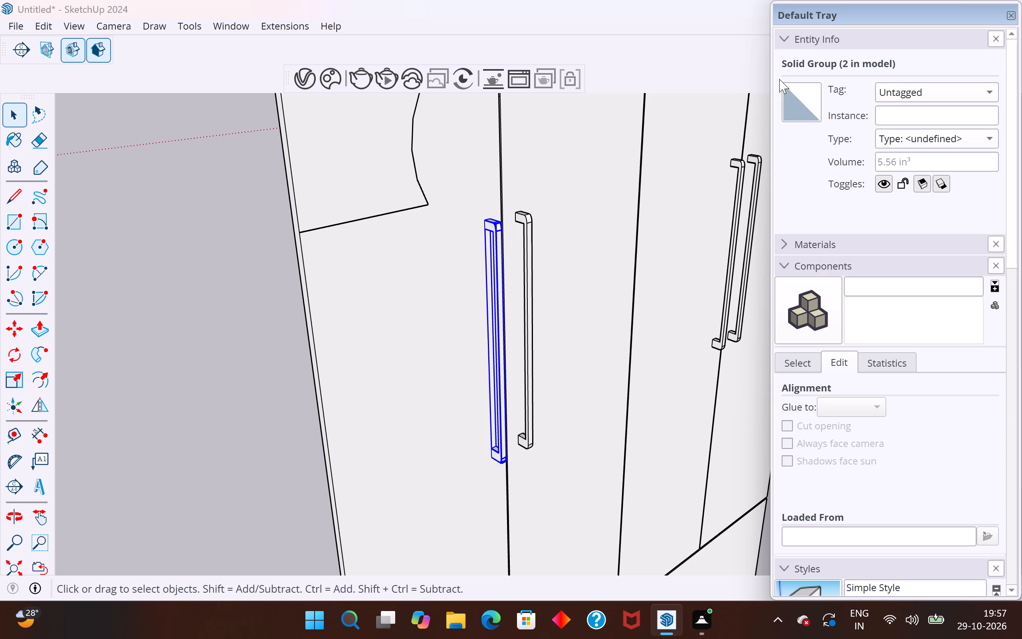
click(780, 41)
scroll(844, 252, up, 8)
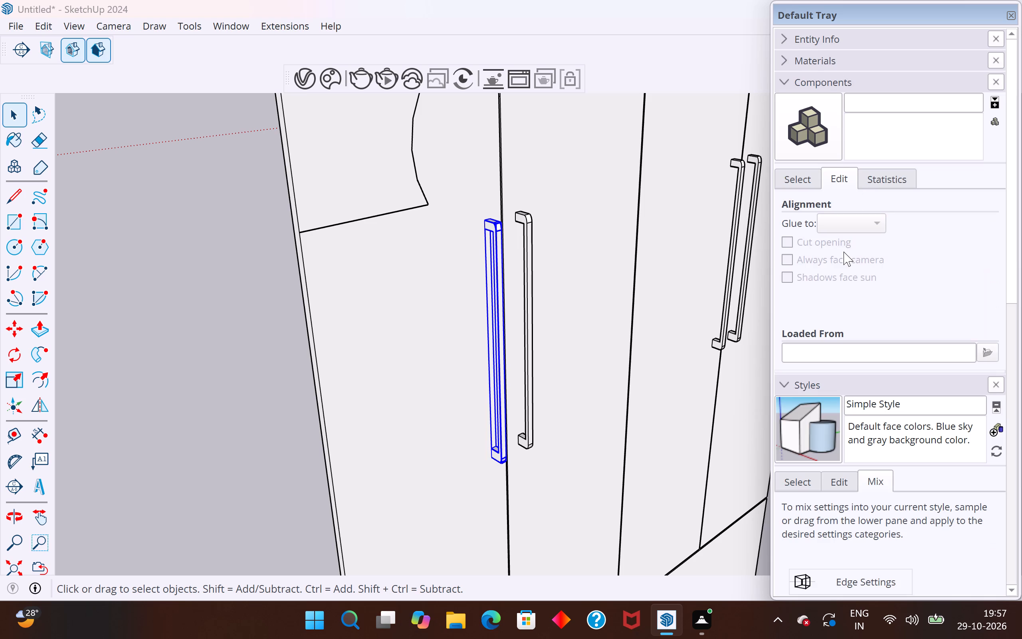
Expand the Materials section, look through the Colors collection and switch to the Metal collection.
click(810, 64)
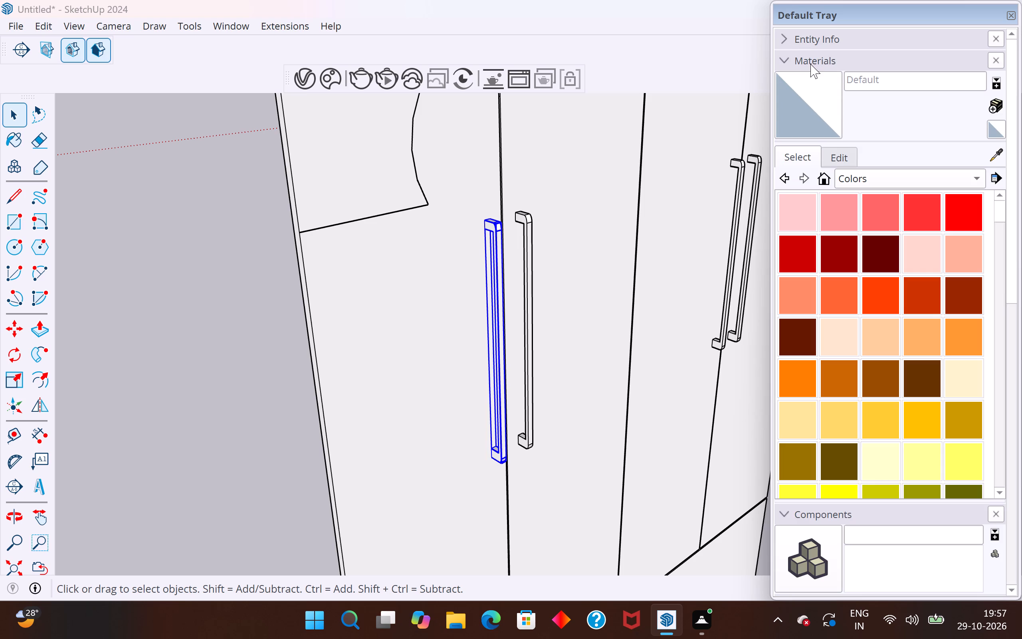
scroll(873, 421, down, 11)
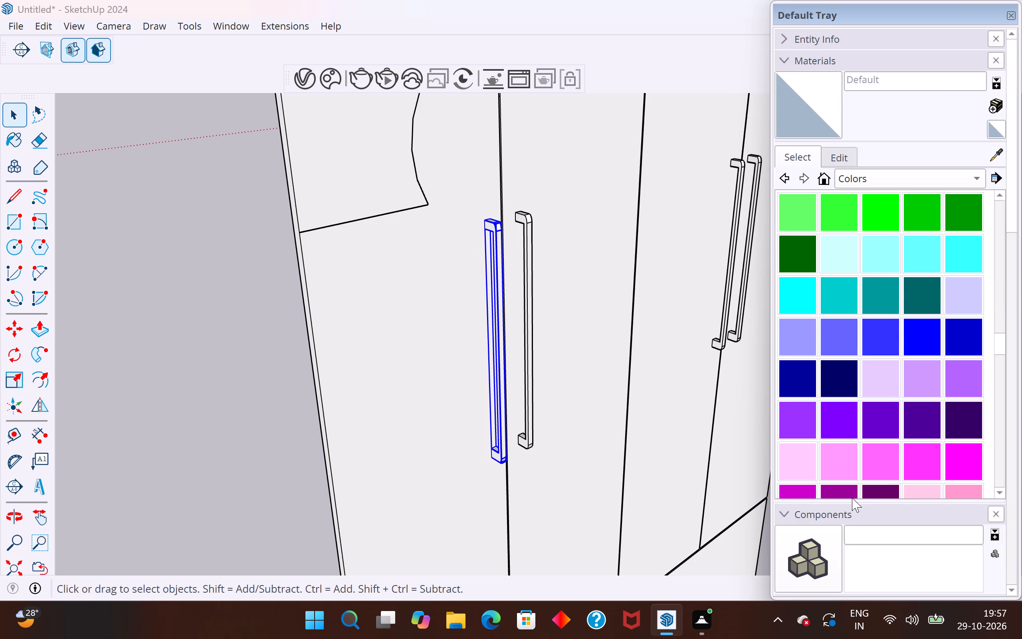
scroll(893, 451, down, 6)
click(973, 176)
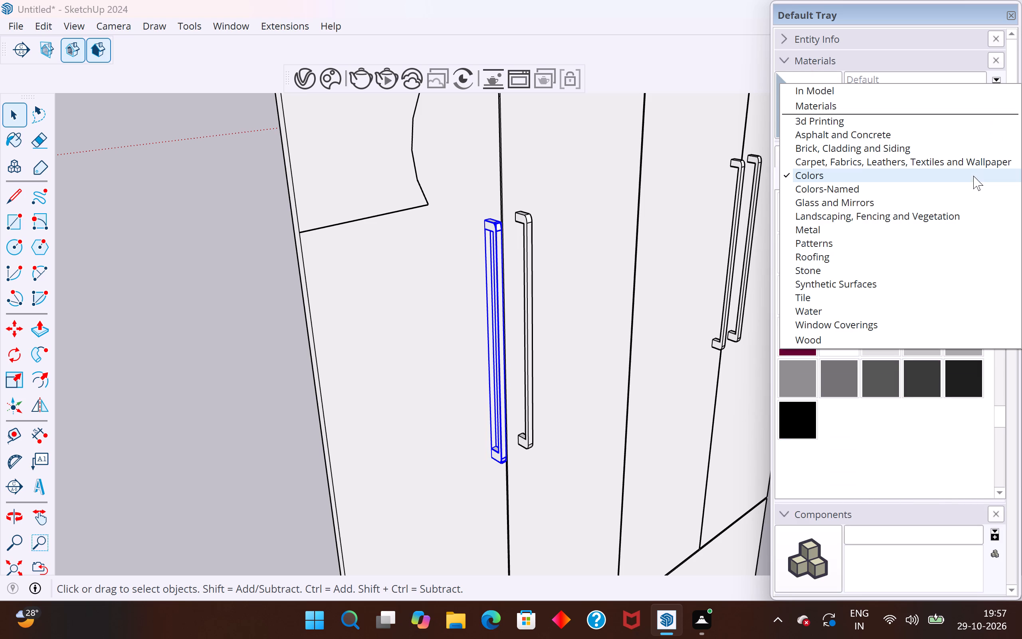
click(830, 229)
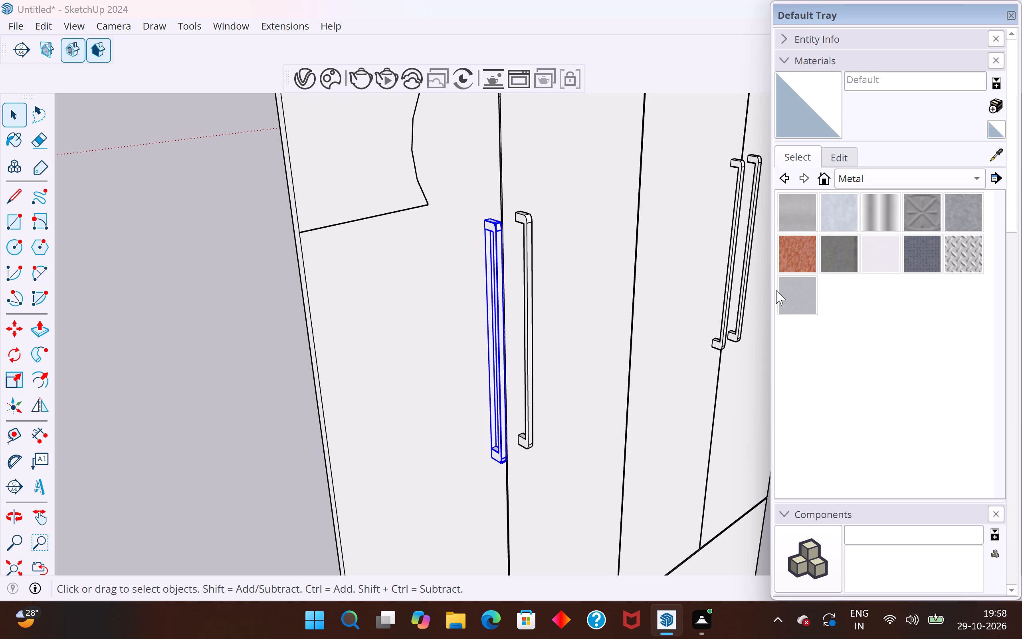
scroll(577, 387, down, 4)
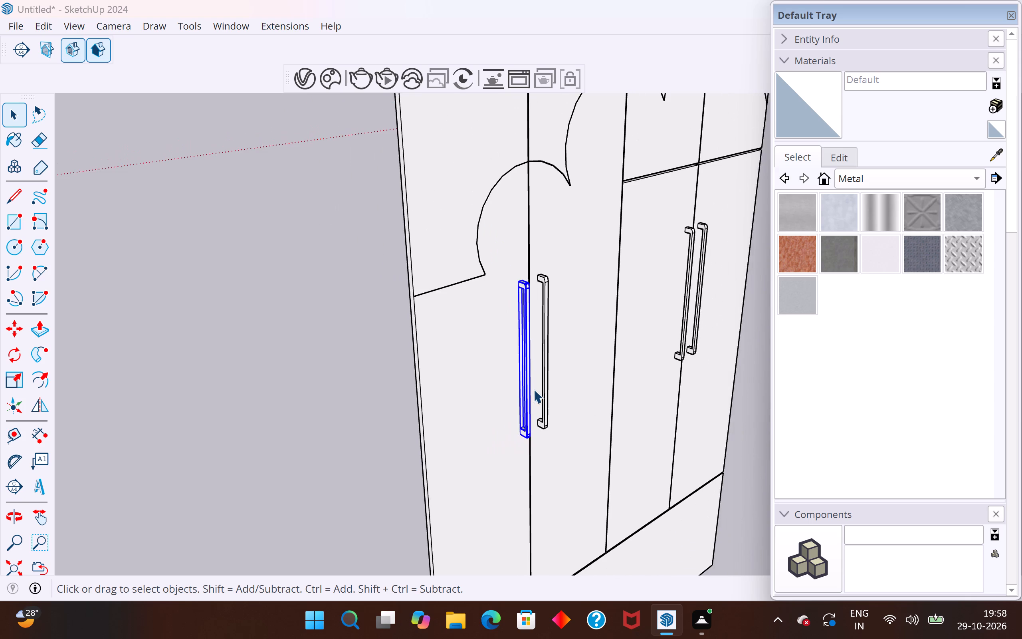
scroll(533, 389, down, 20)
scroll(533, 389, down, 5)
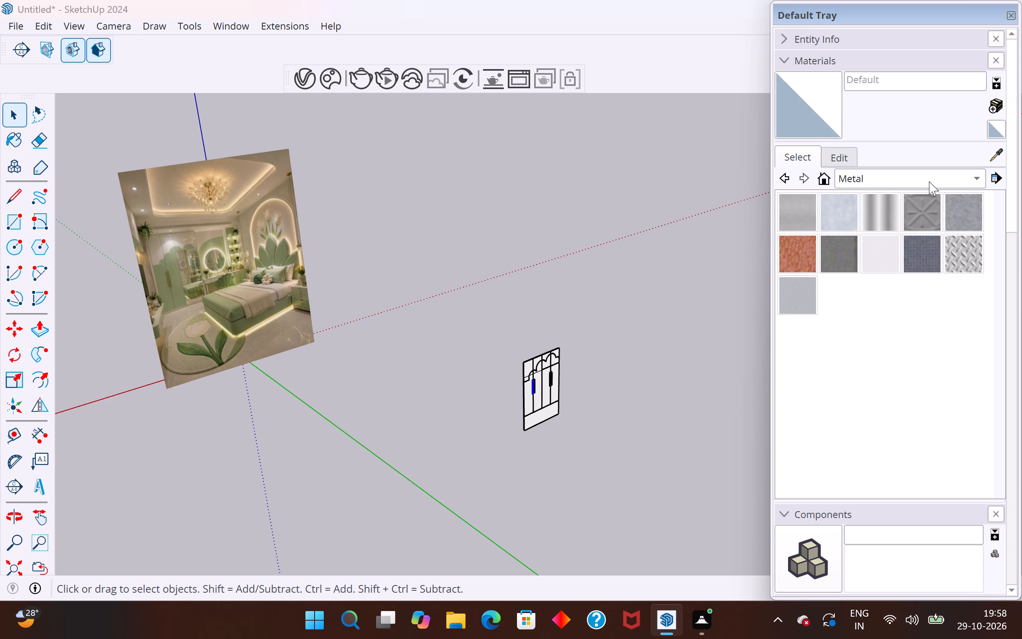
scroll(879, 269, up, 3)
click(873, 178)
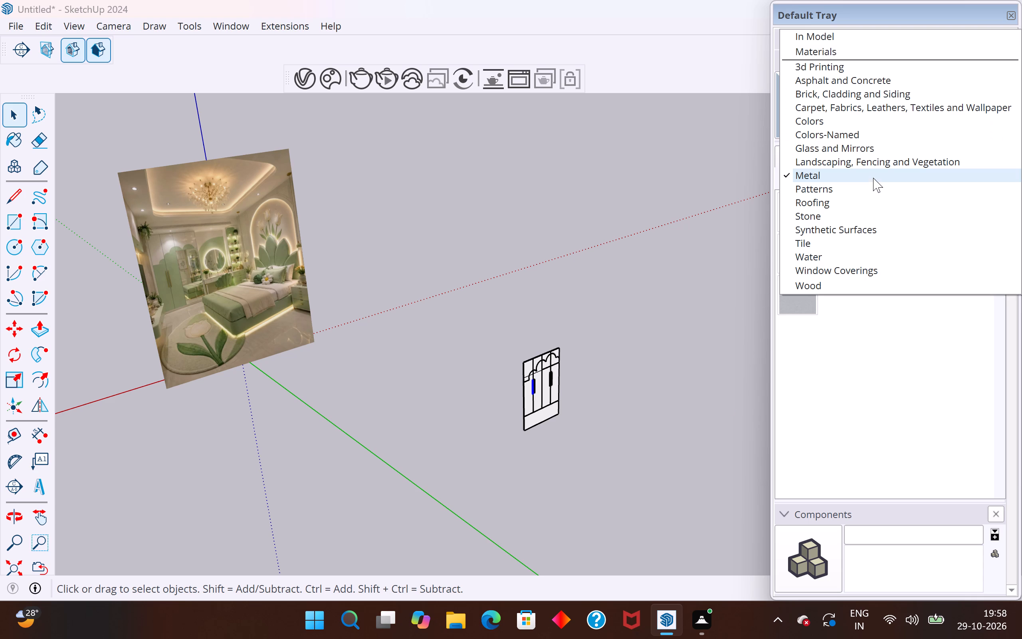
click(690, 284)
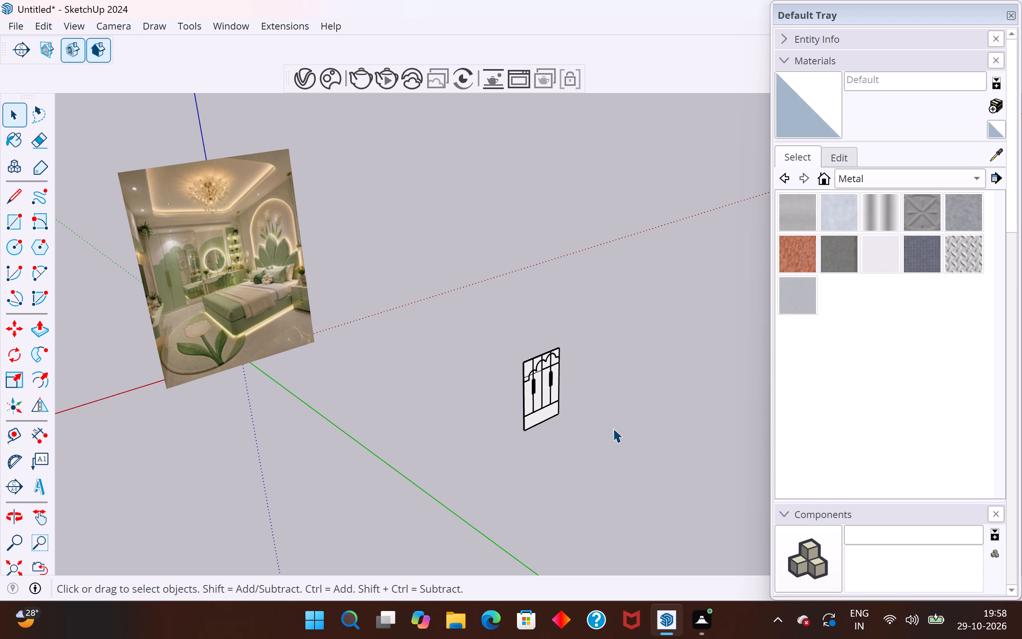
Examine the wardrobe's door fronts and both pairs of handles from several angles.
scroll(548, 410, up, 20)
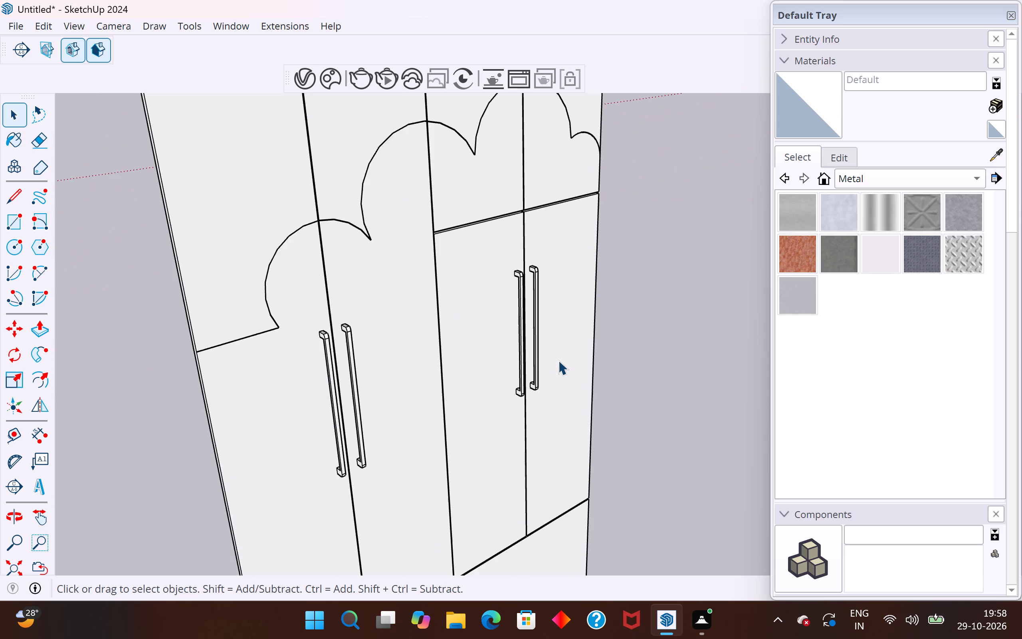
middle_drag(558, 360, 342, 357)
scroll(558, 360, up, 1)
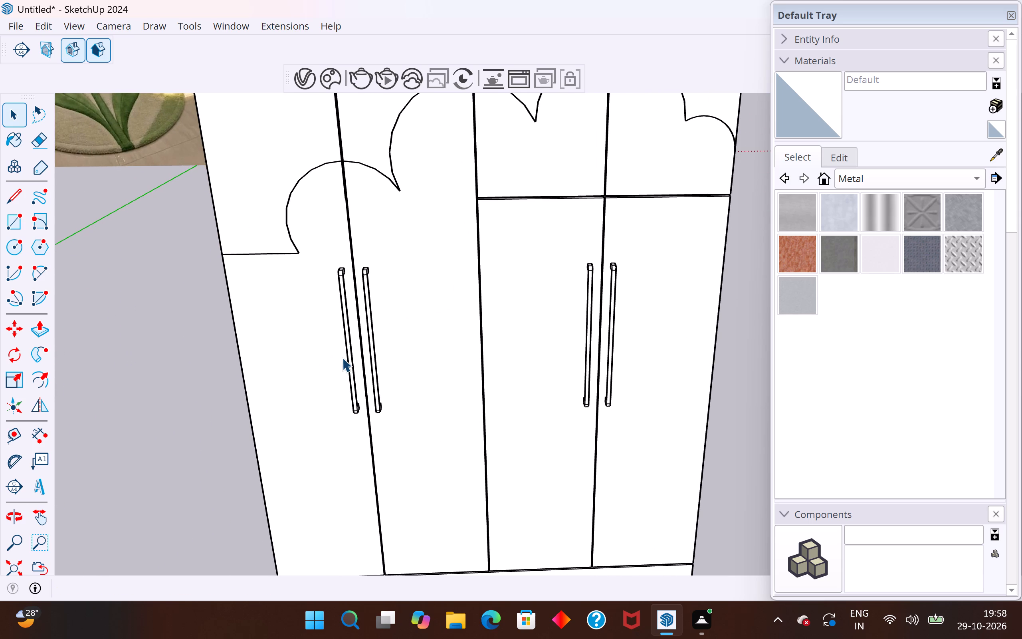
scroll(341, 358, up, 3)
middle_drag(341, 358, 383, 357)
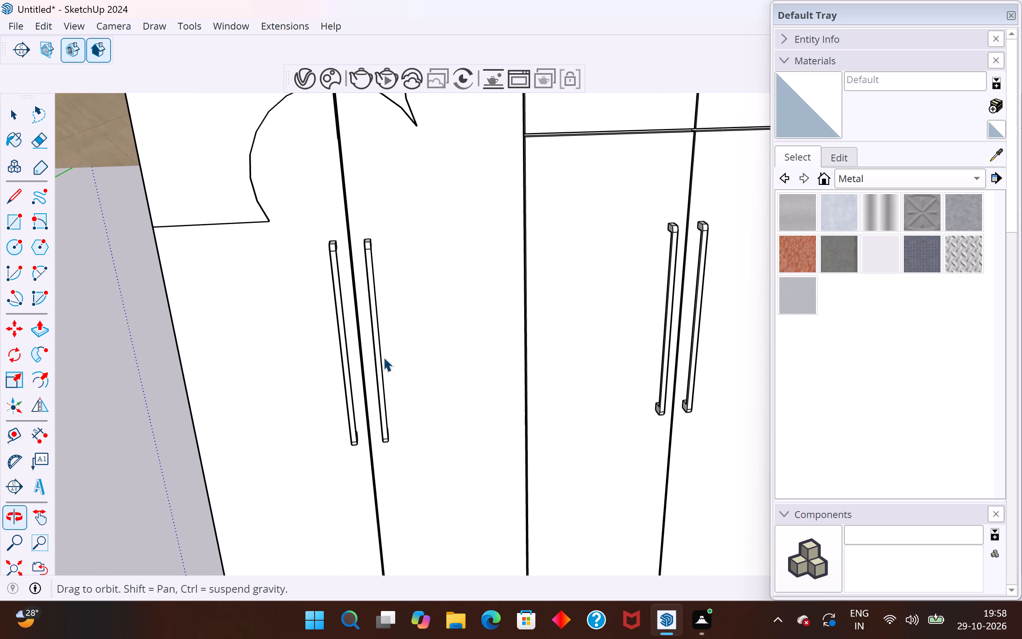
scroll(475, 391, down, 5)
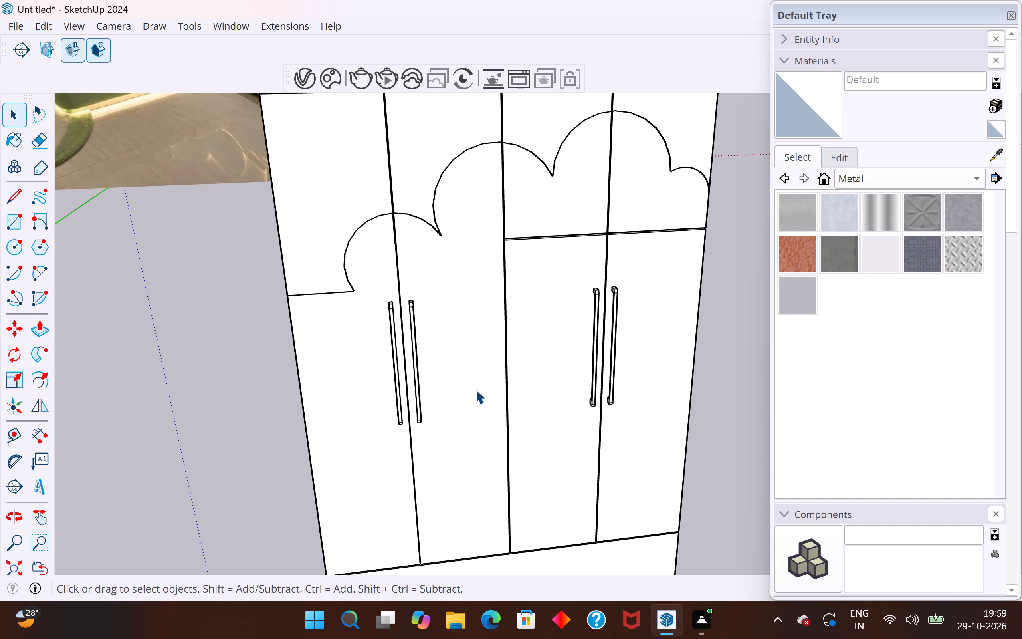
scroll(463, 389, down, 6)
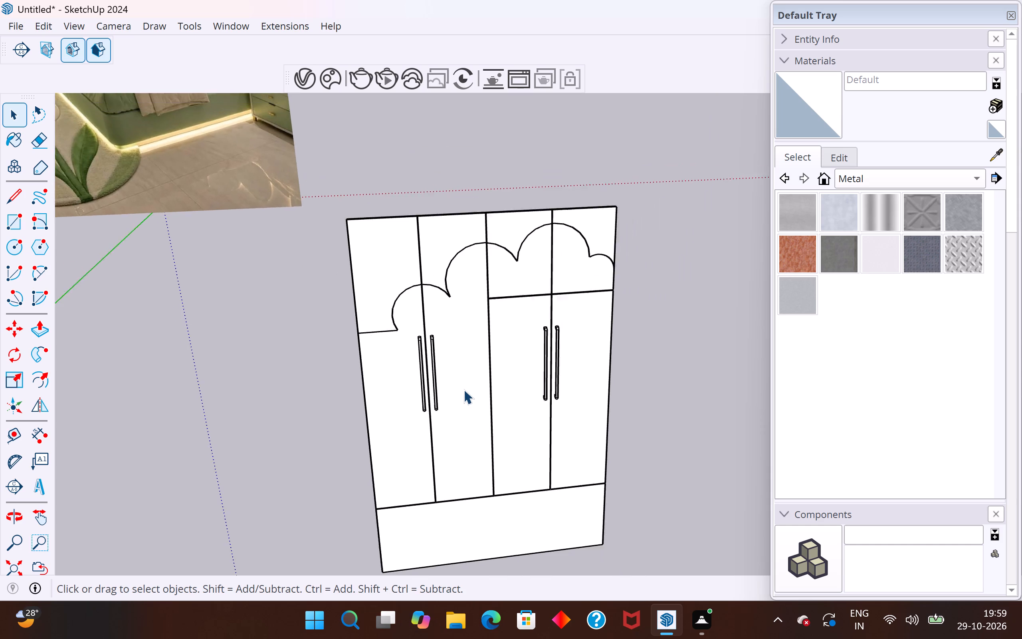
middle_drag(463, 389, 603, 433)
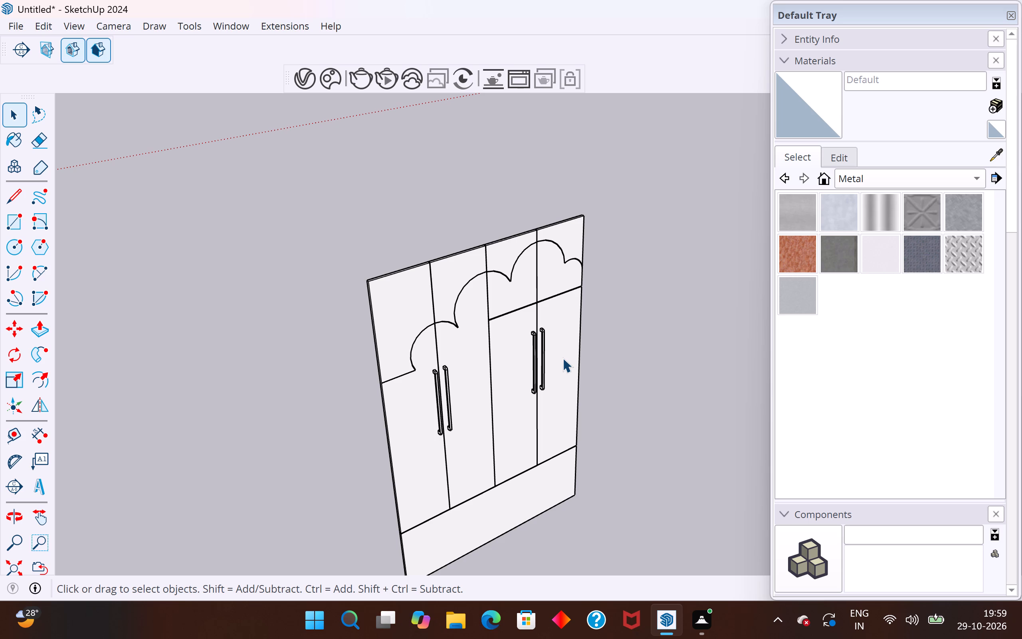
scroll(562, 358, down, 4)
scroll(454, 253, down, 4)
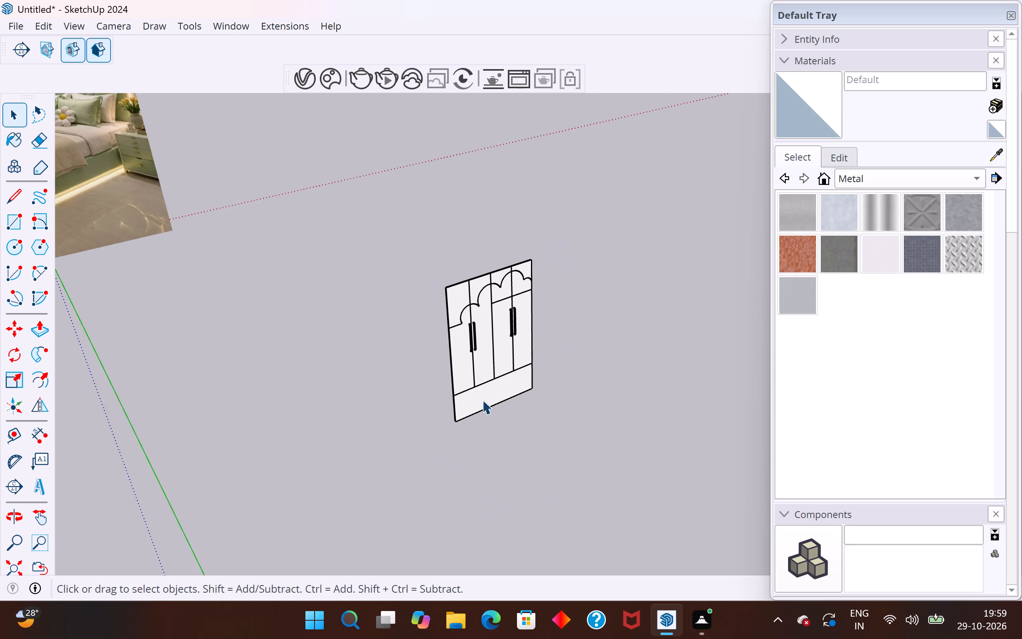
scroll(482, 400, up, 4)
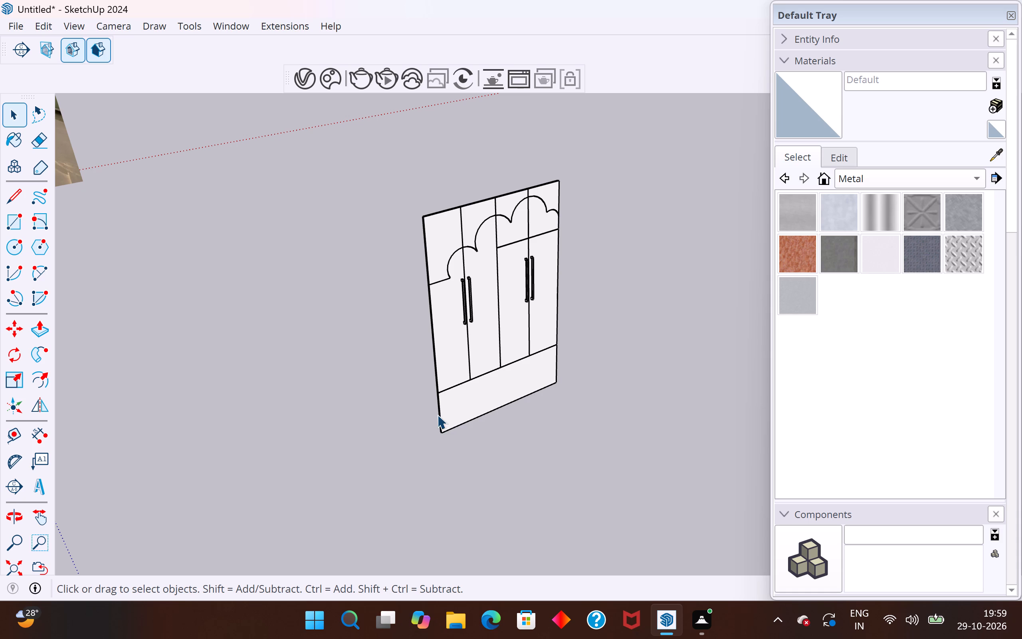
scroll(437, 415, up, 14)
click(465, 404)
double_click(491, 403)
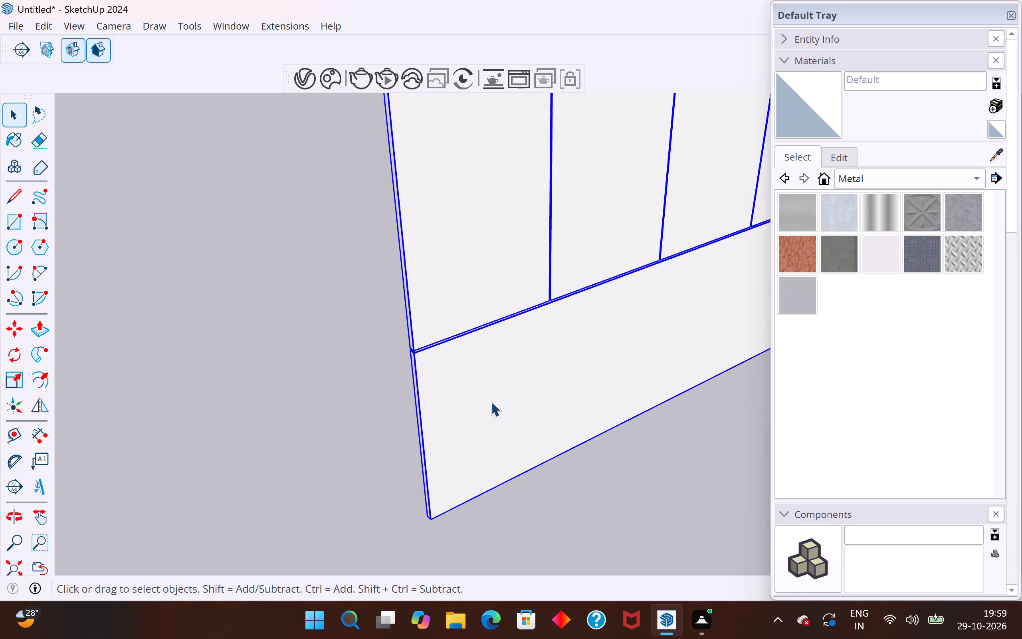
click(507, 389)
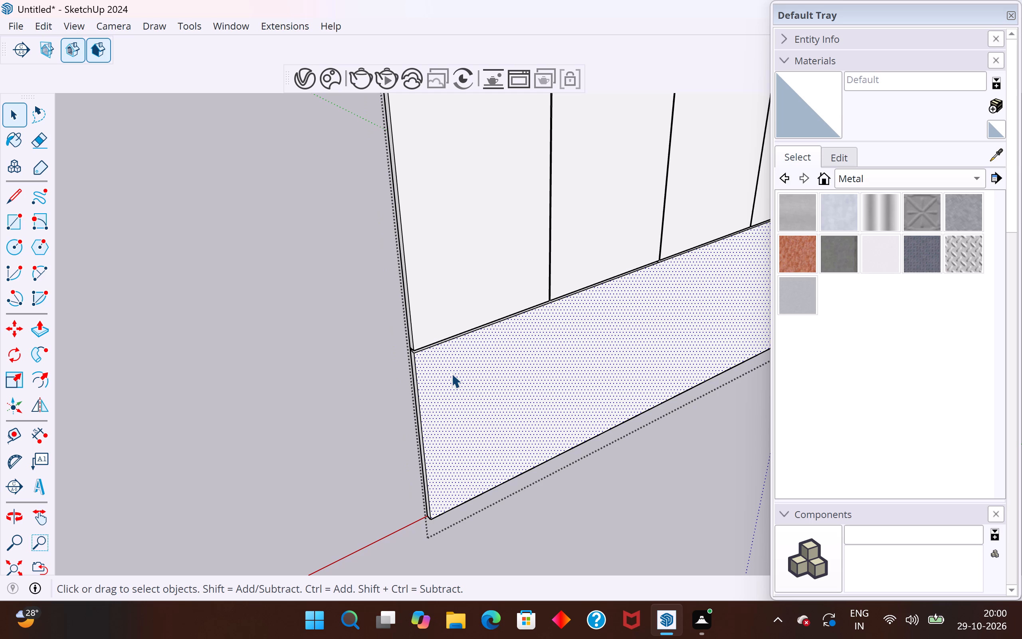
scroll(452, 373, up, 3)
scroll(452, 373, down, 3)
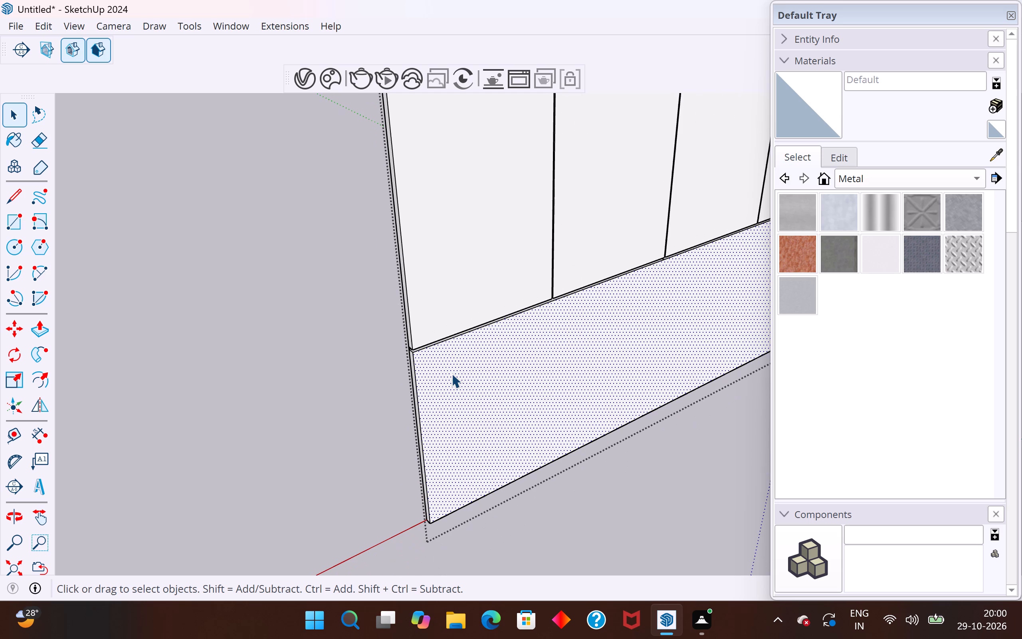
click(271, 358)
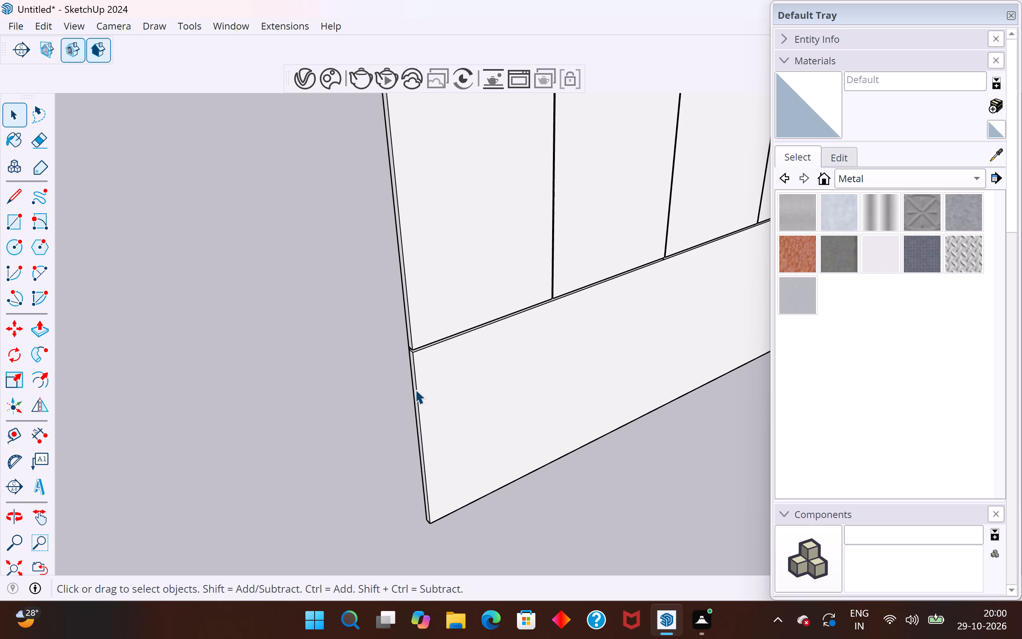
Inside the wardrobe group, copy the front face of the bottom panel to the empty space beside the wardrobe.
scroll(415, 389, down, 1)
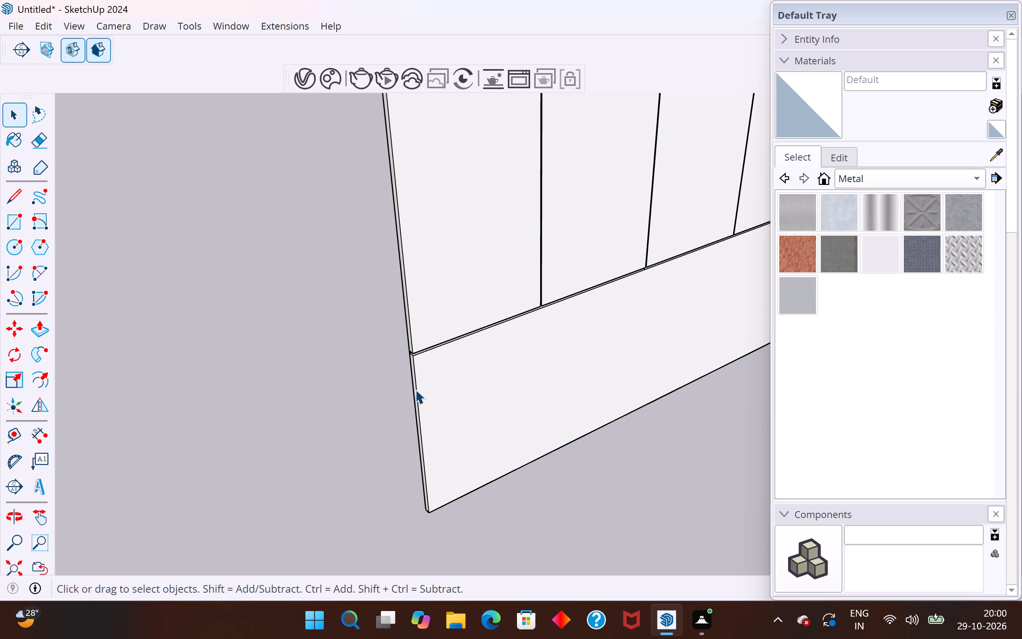
click(238, 365)
click(437, 412)
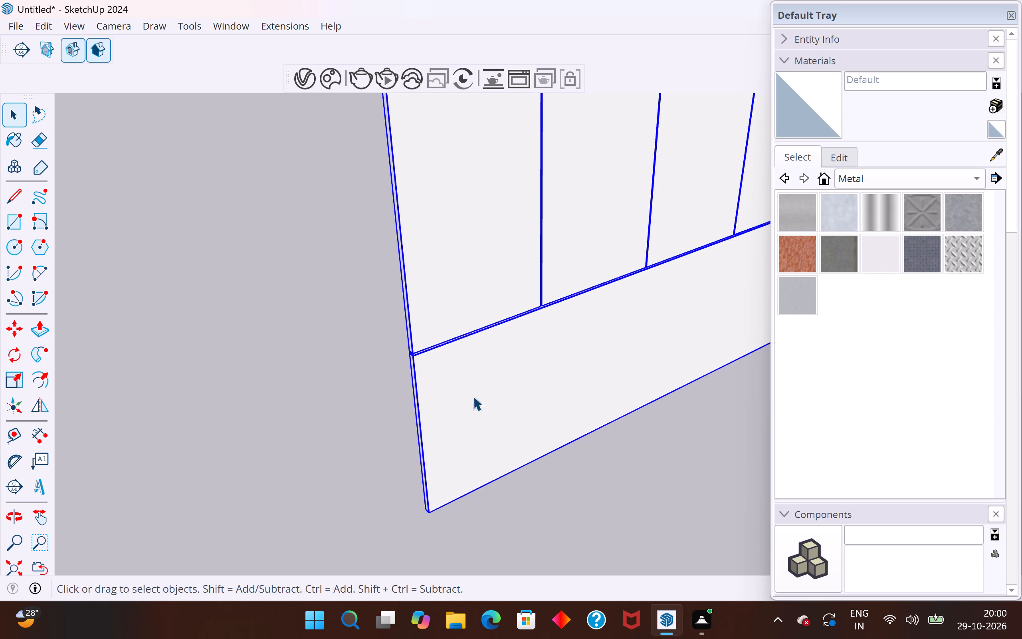
scroll(281, 363, down, 4)
double_click(430, 377)
double_click(430, 377)
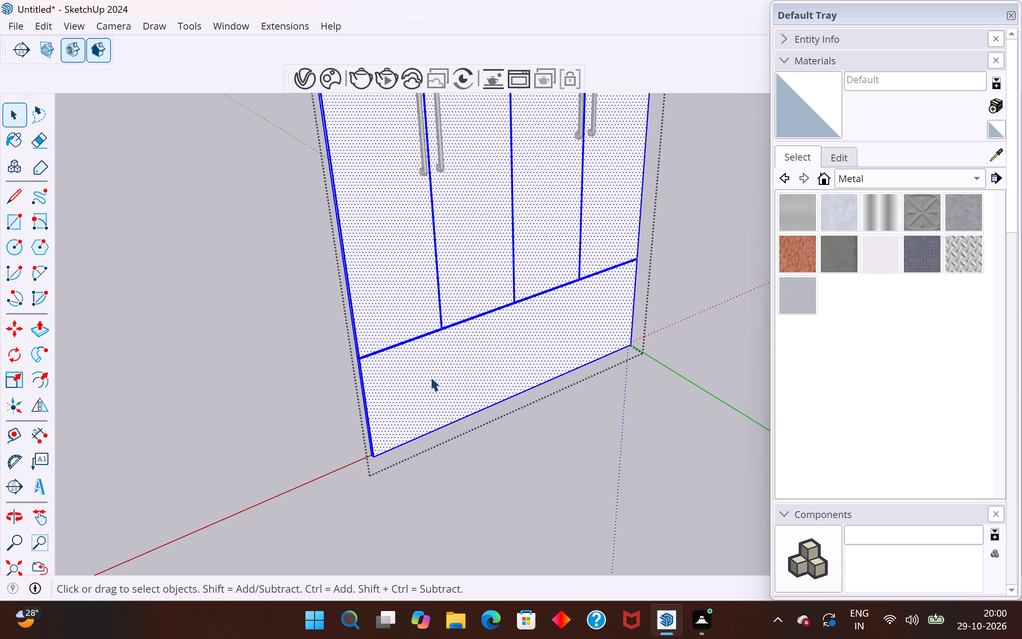
click(432, 376)
click(535, 353)
click(535, 353)
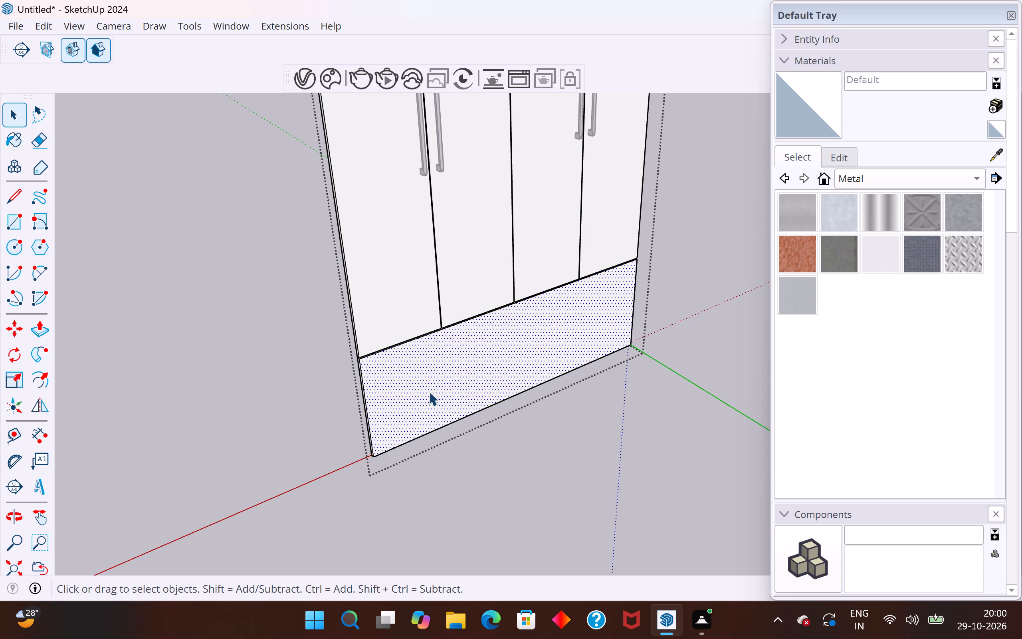
key(m)
ctrl+click(374, 452)
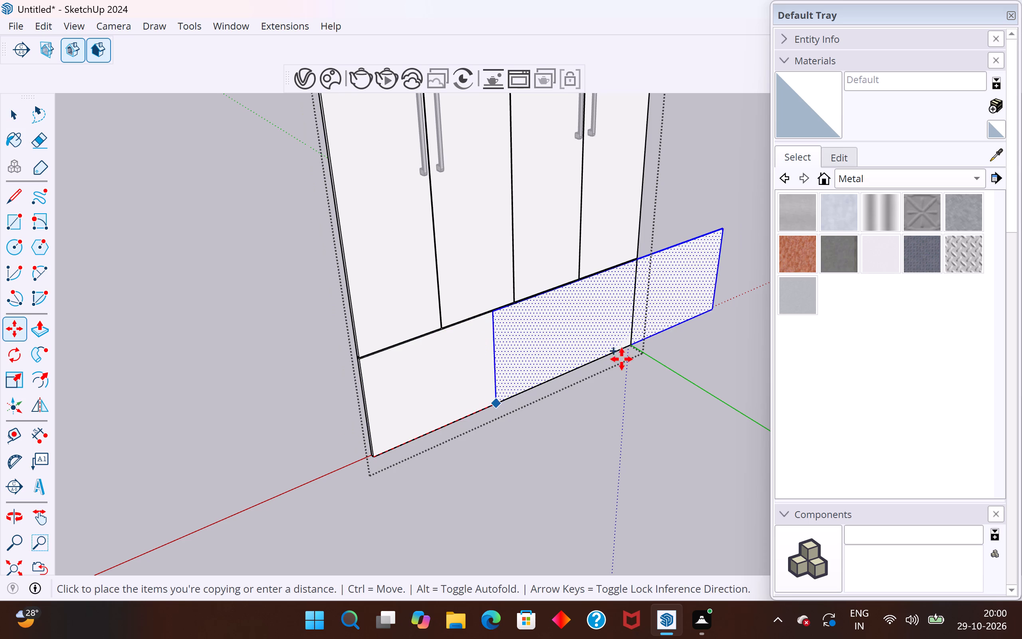
scroll(652, 351, down, 9)
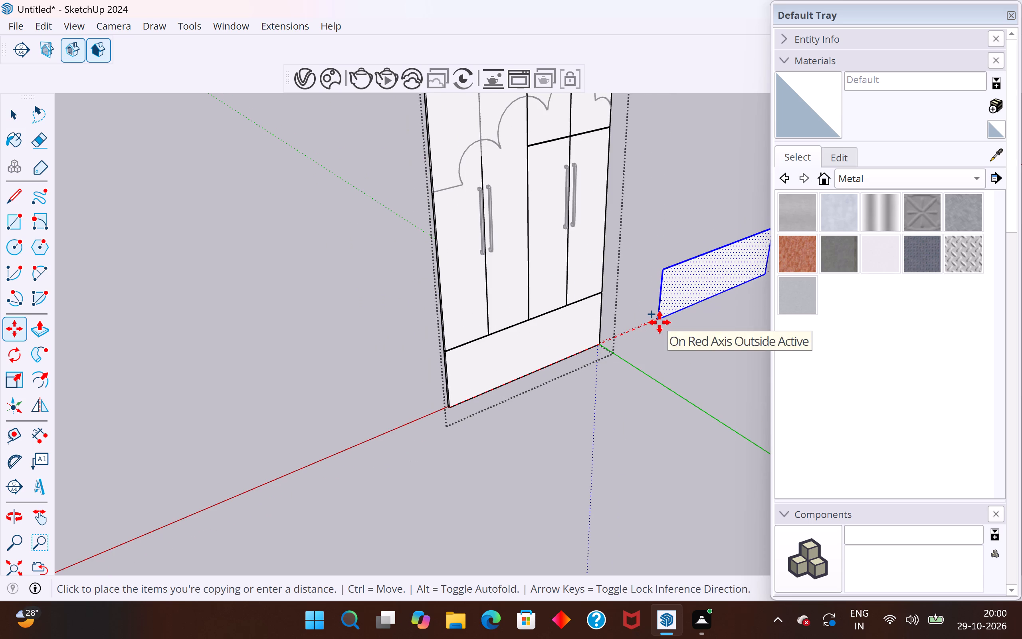
click(651, 286)
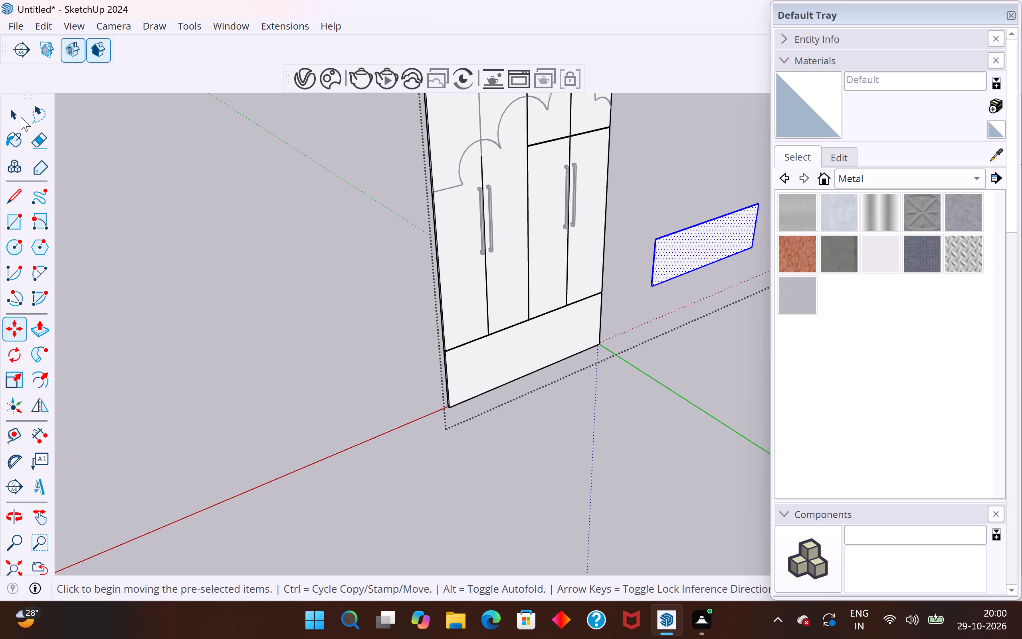
Explode the wardrobe group that contains the copied bottom panel face.
click(19, 115)
click(161, 246)
click(673, 250)
right_click(673, 250)
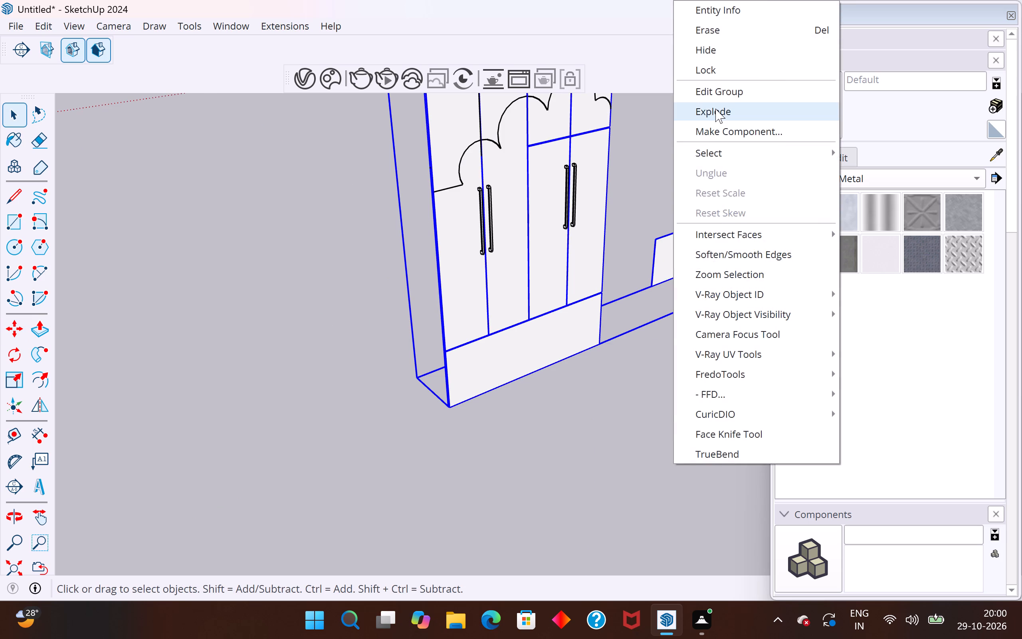
click(715, 109)
click(317, 339)
scroll(115, 429, down, 5)
scroll(455, 337, up, 2)
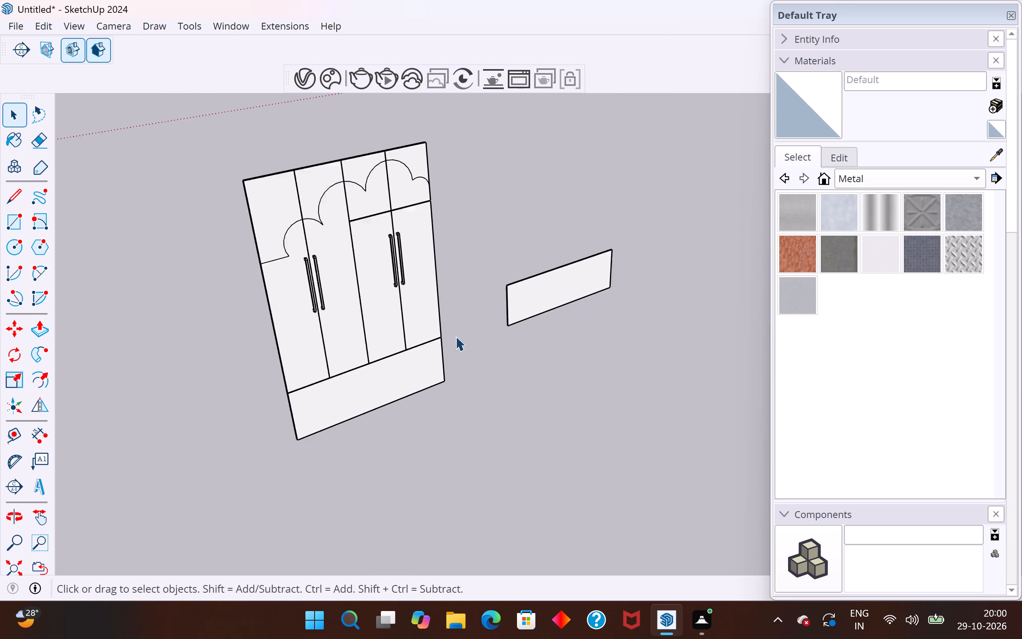
Select the copied panel face beside the wardrobe and show the 1001bit pro toolset.
scroll(456, 336, up, 2)
click(609, 275)
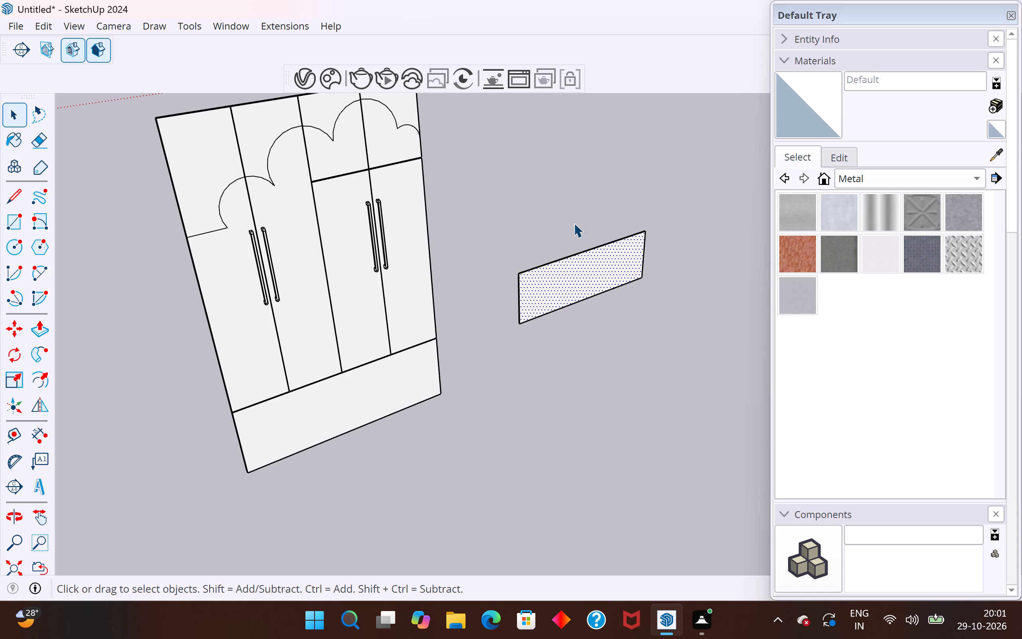
right_click(618, 12)
click(602, 30)
right_click(602, 30)
click(687, 14)
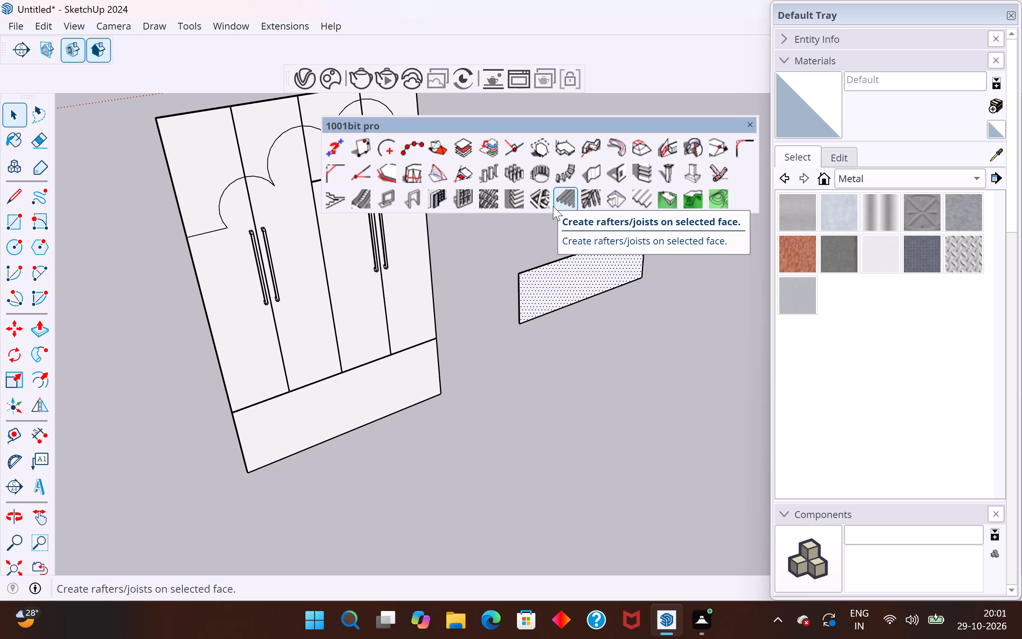
Look through the 1001bit pro settings for horizontal louvres, profiles on plane, screens, panel divide and joists.
click(519, 205)
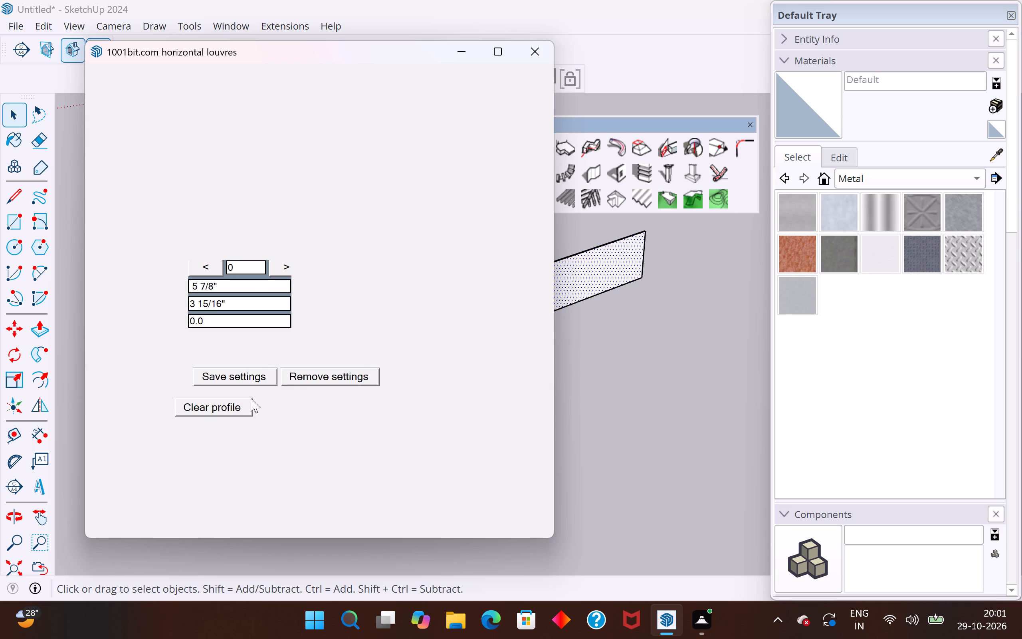
click(231, 291)
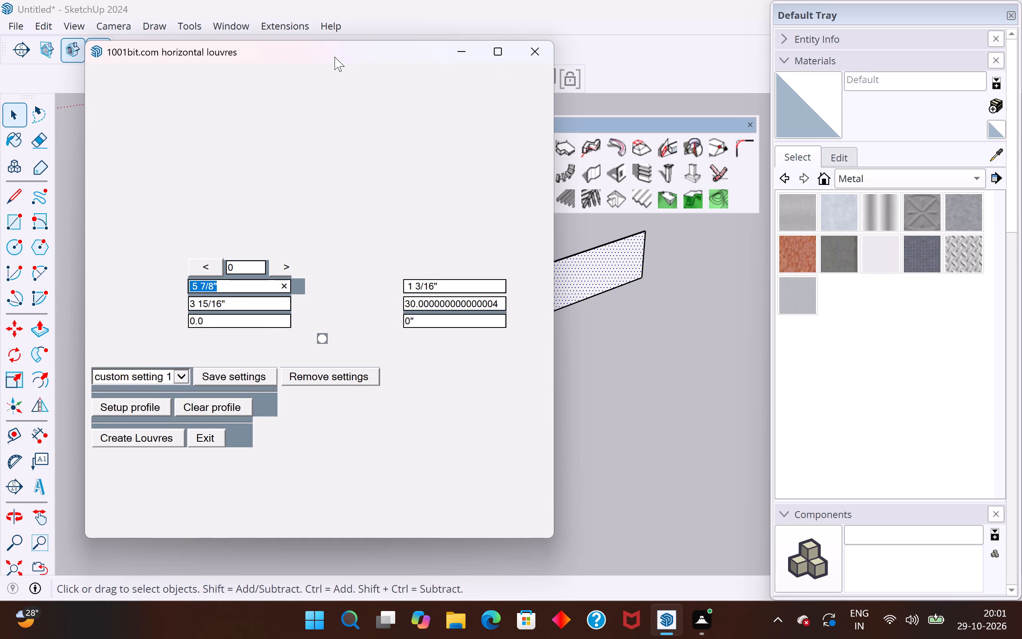
drag(335, 57, 717, 116)
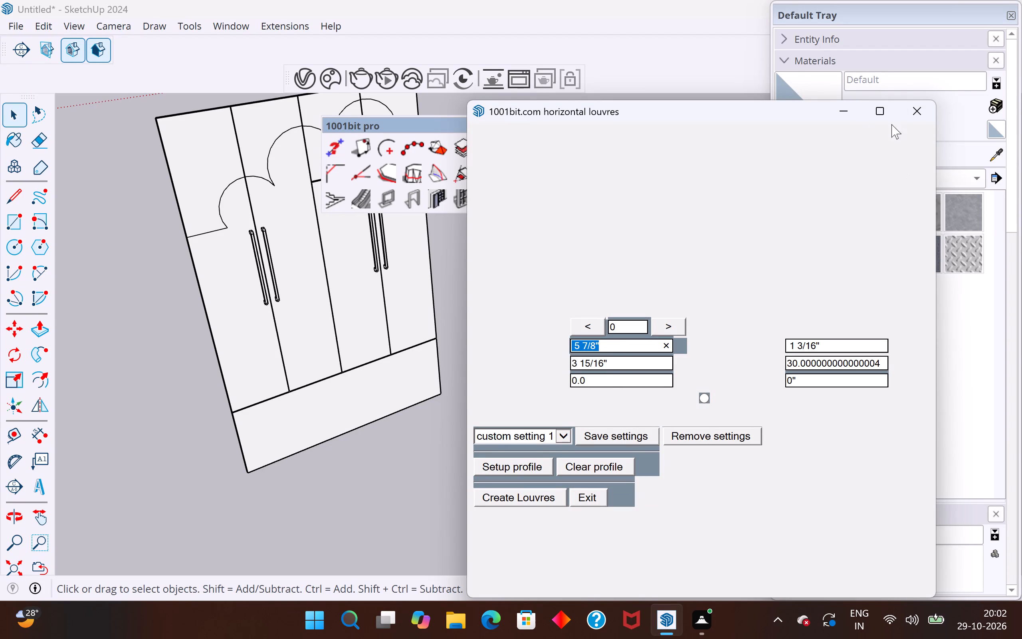
click(907, 109)
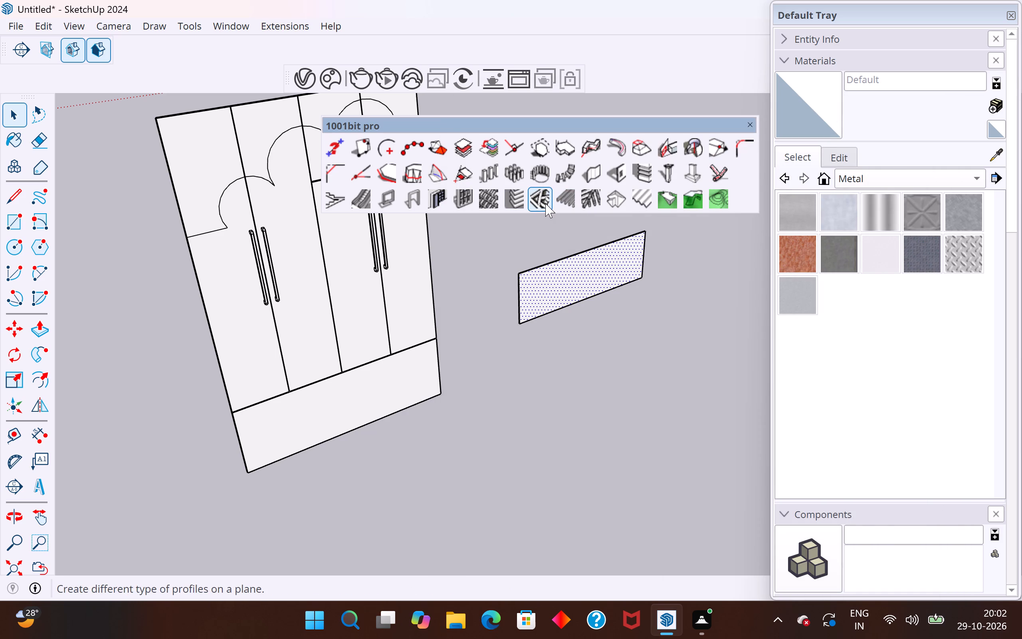
click(544, 203)
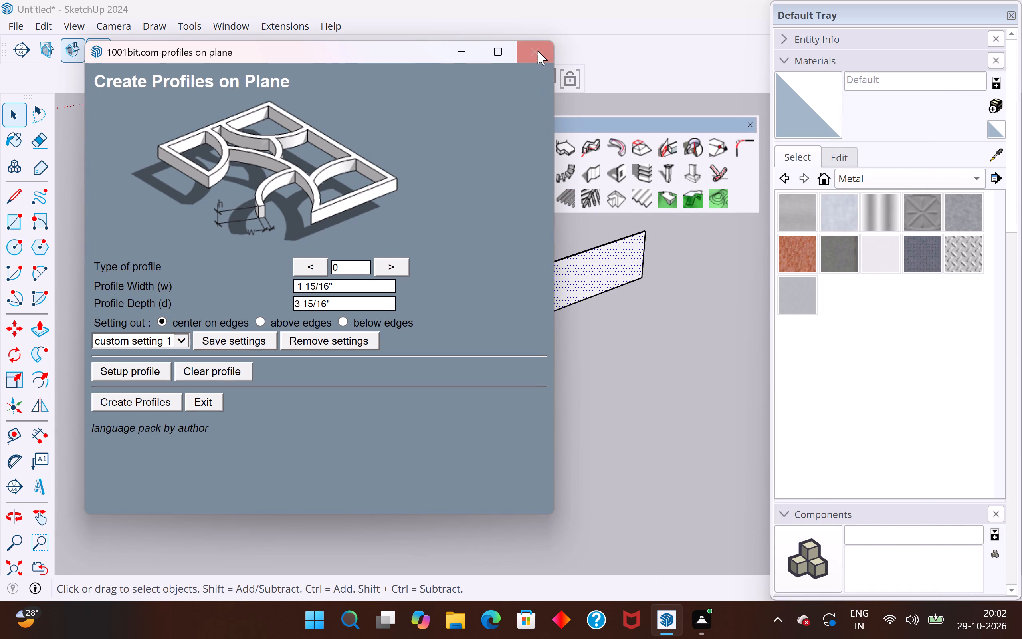
click(538, 51)
click(483, 197)
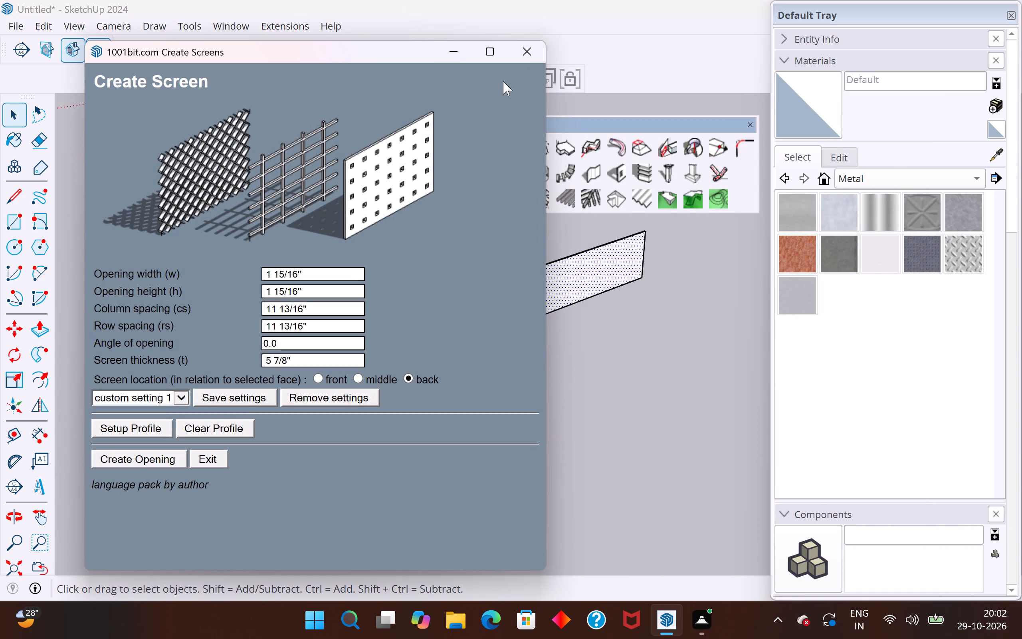
click(523, 50)
click(466, 198)
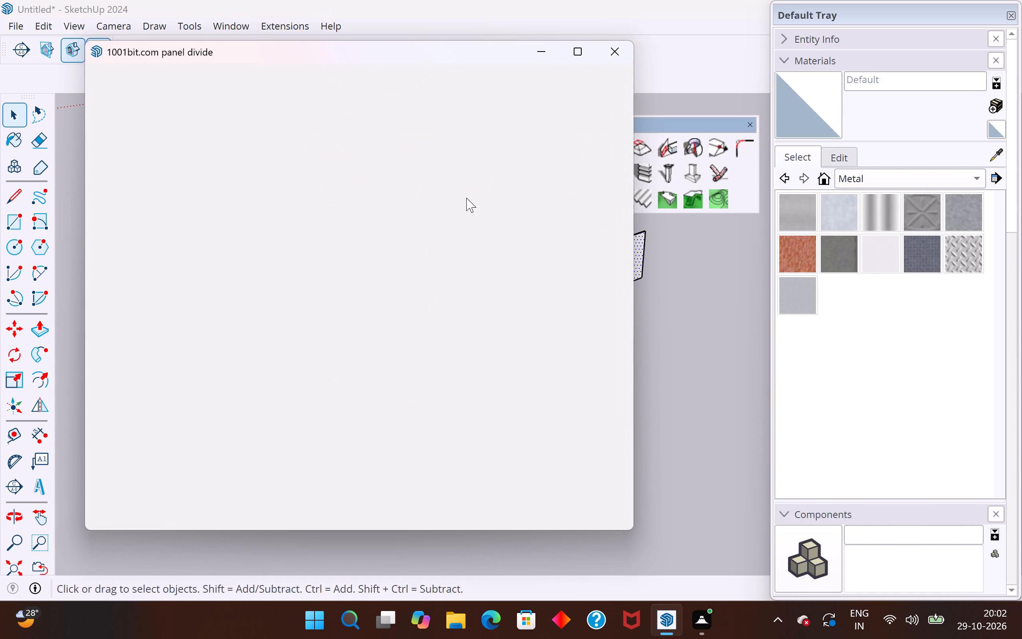
click(602, 57)
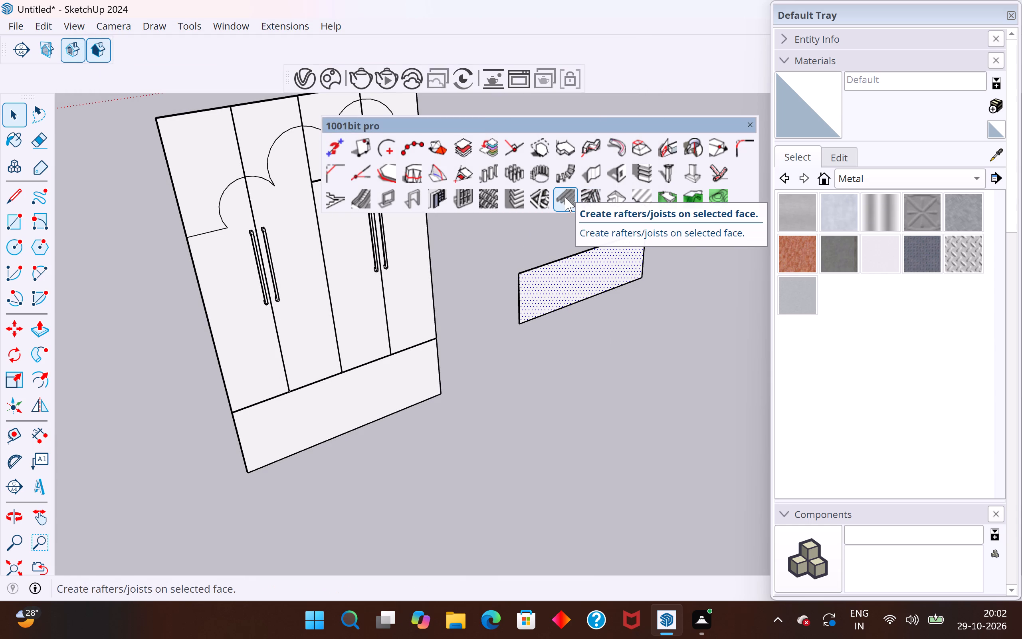
click(564, 196)
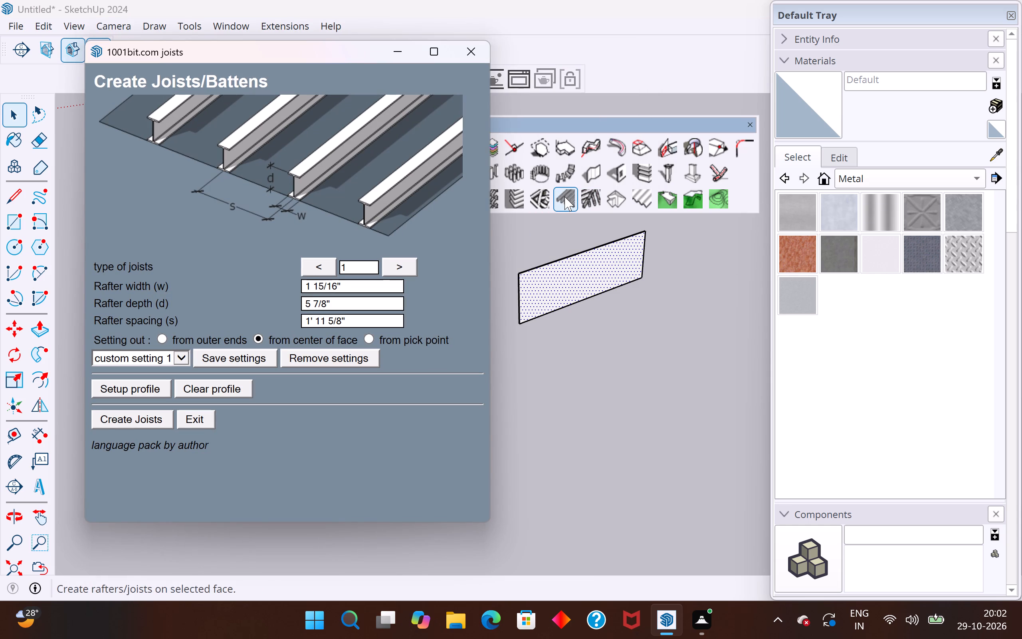
click(480, 56)
Examine the louvre profiles in Create Louvres, going through the types from 6 down to 2.
click(519, 200)
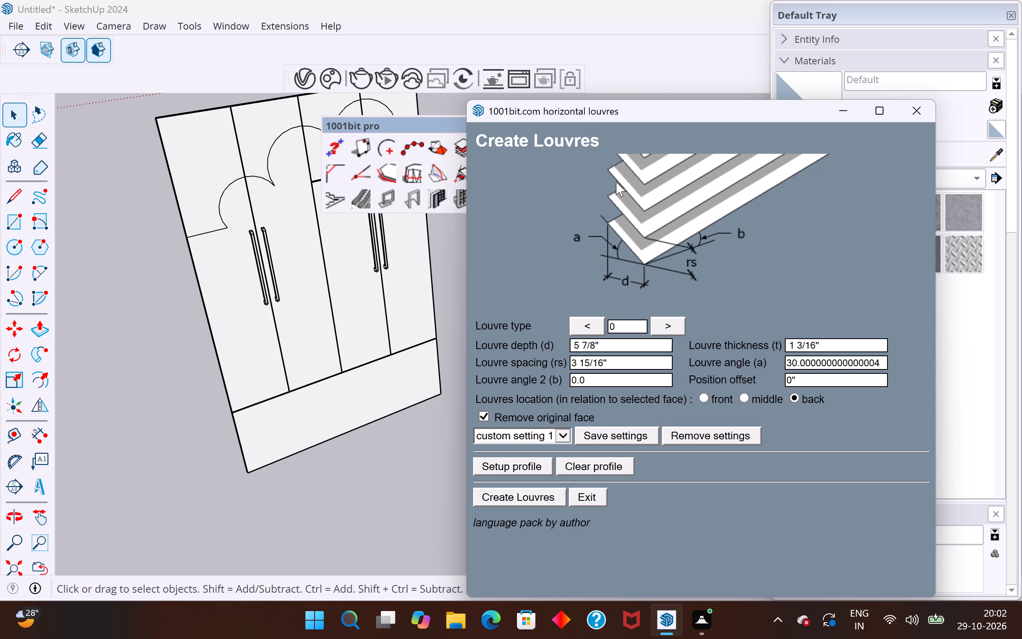
click(581, 328)
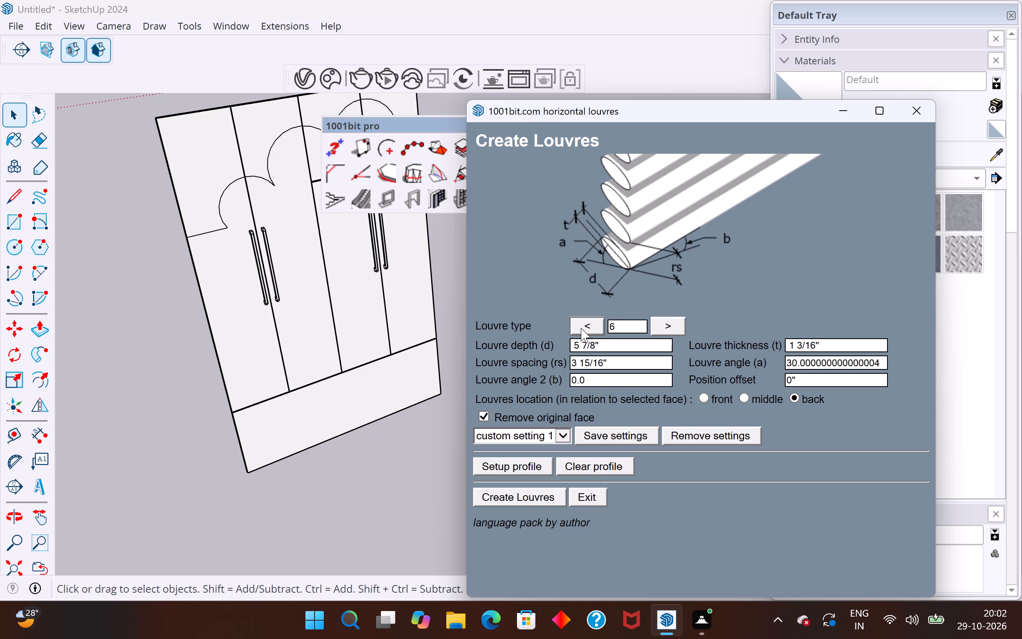
click(584, 328)
click(584, 328)
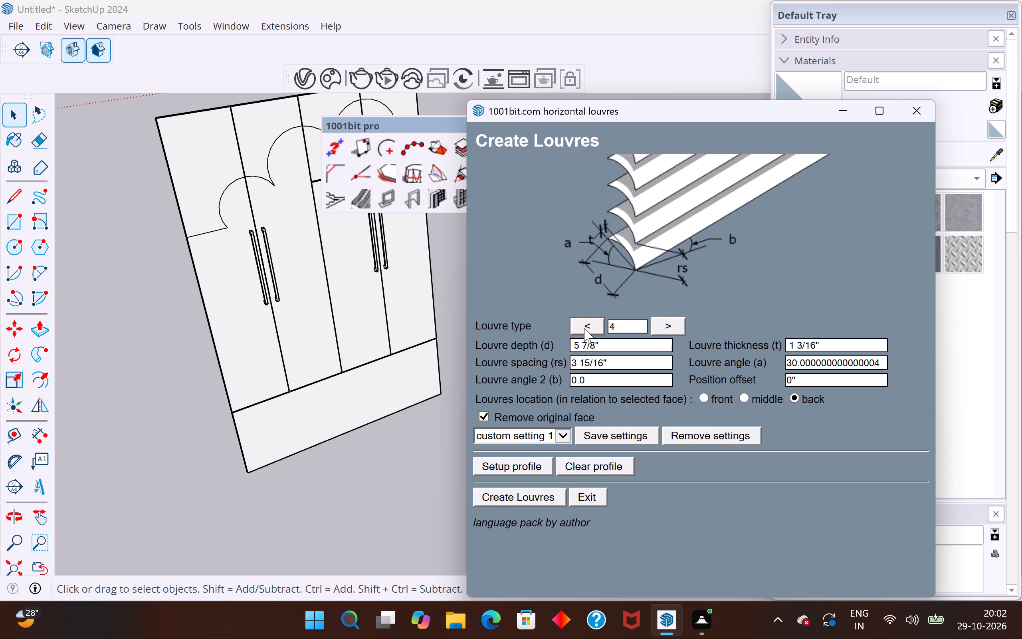
click(584, 328)
click(584, 328)
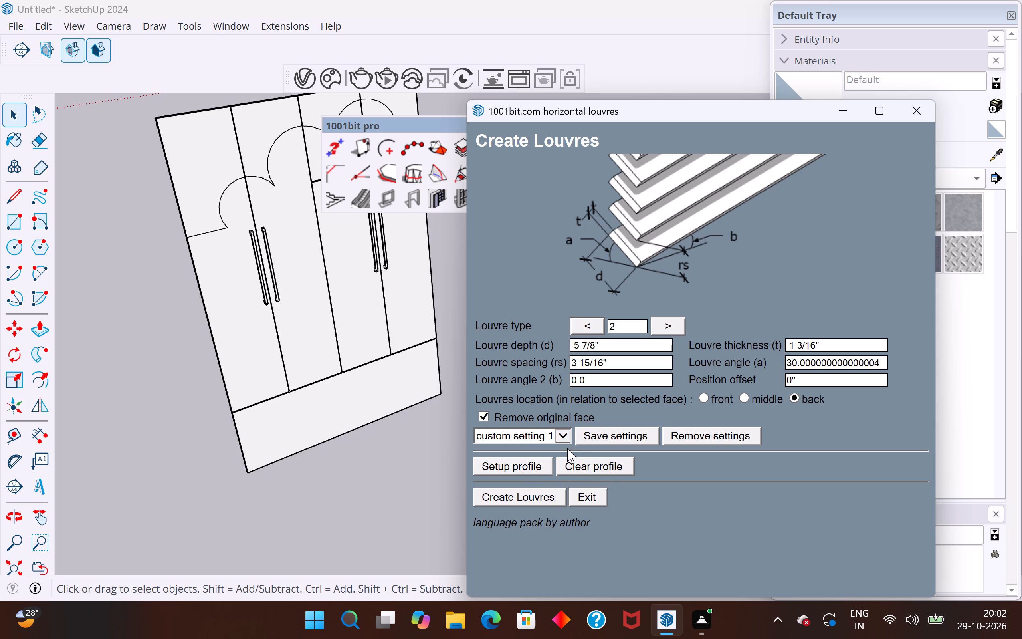
click(570, 433)
click(568, 437)
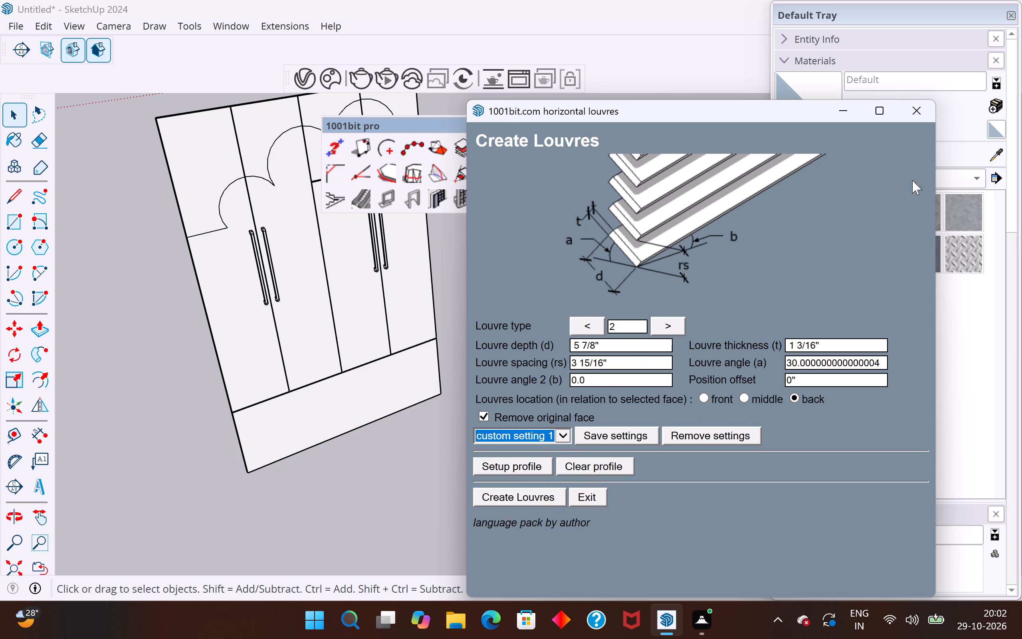
click(913, 111)
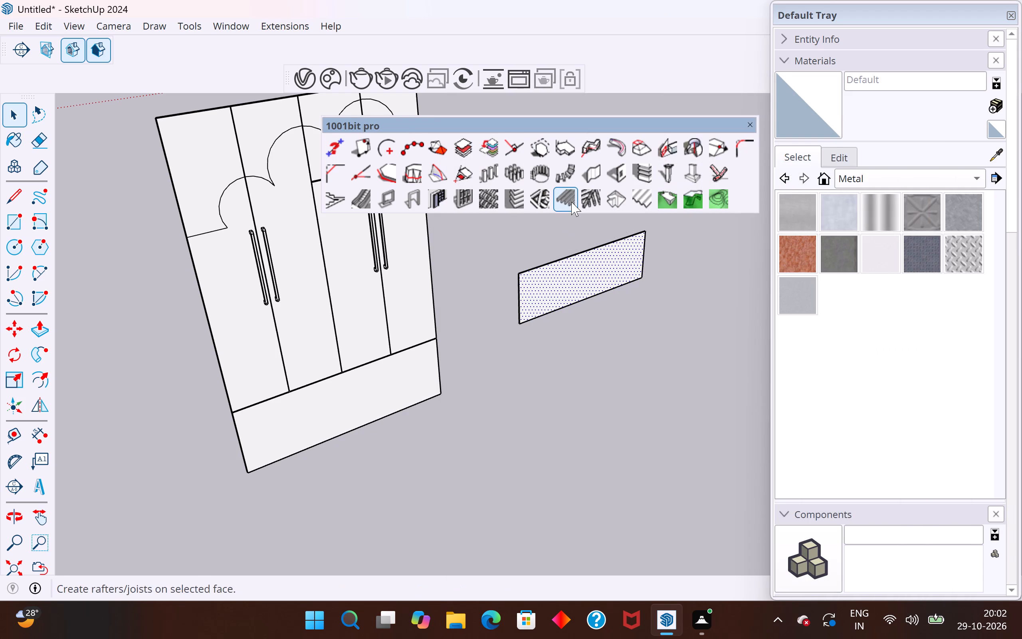
Check the Create Louvres and Create Joists settings again and move the 1001bit pro toolset clear of the copied panel.
click(518, 206)
click(913, 109)
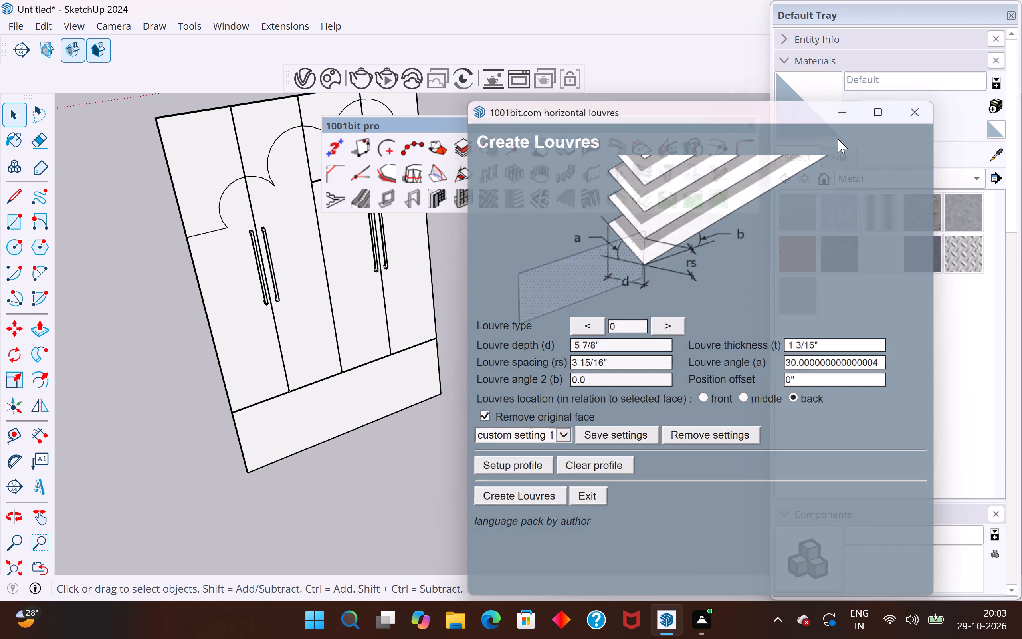
click(576, 198)
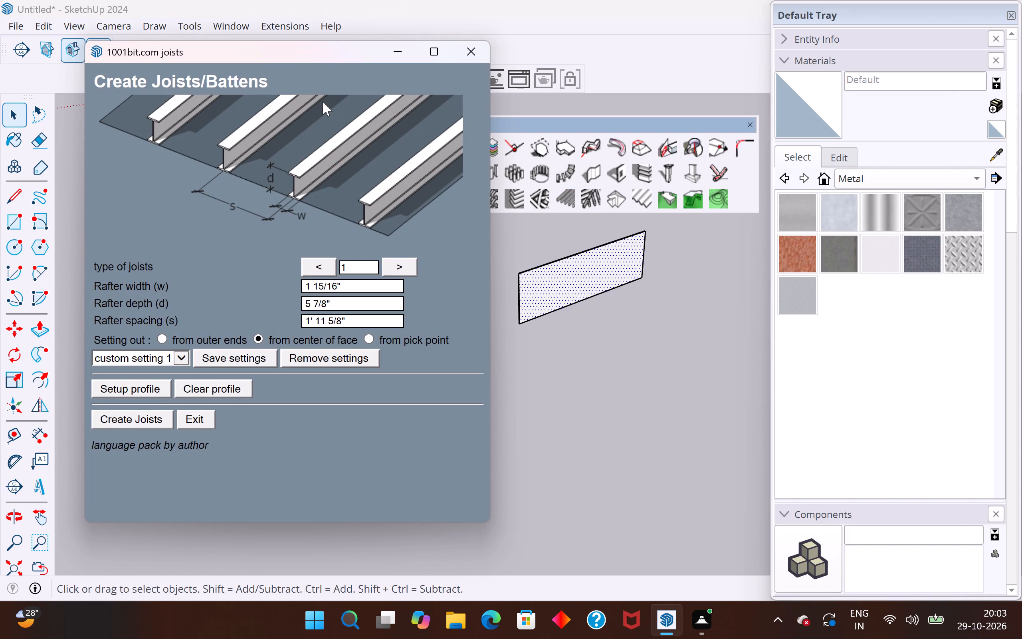
click(476, 49)
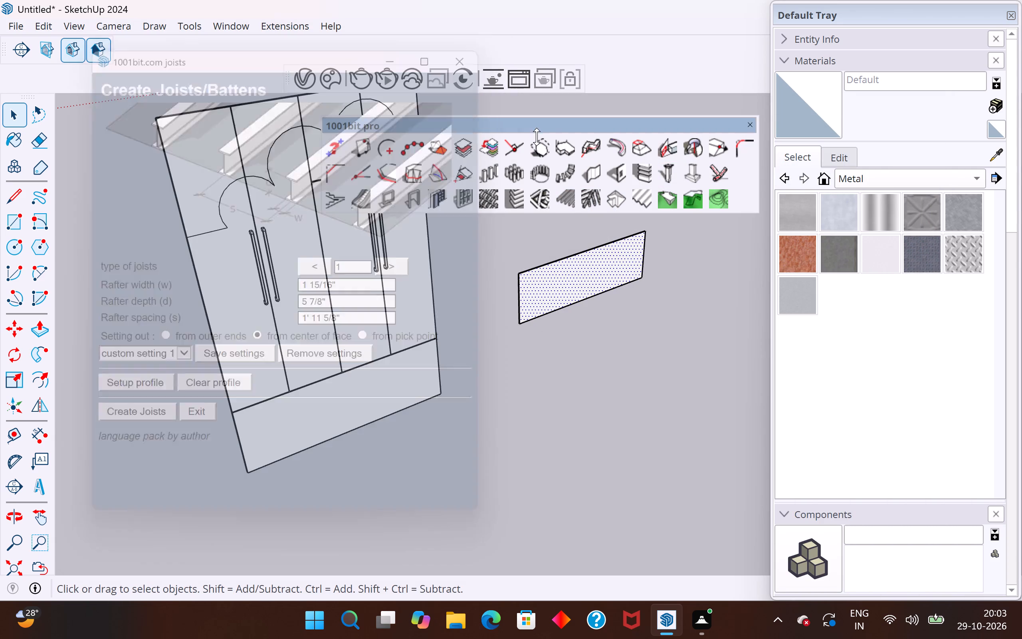
click(572, 205)
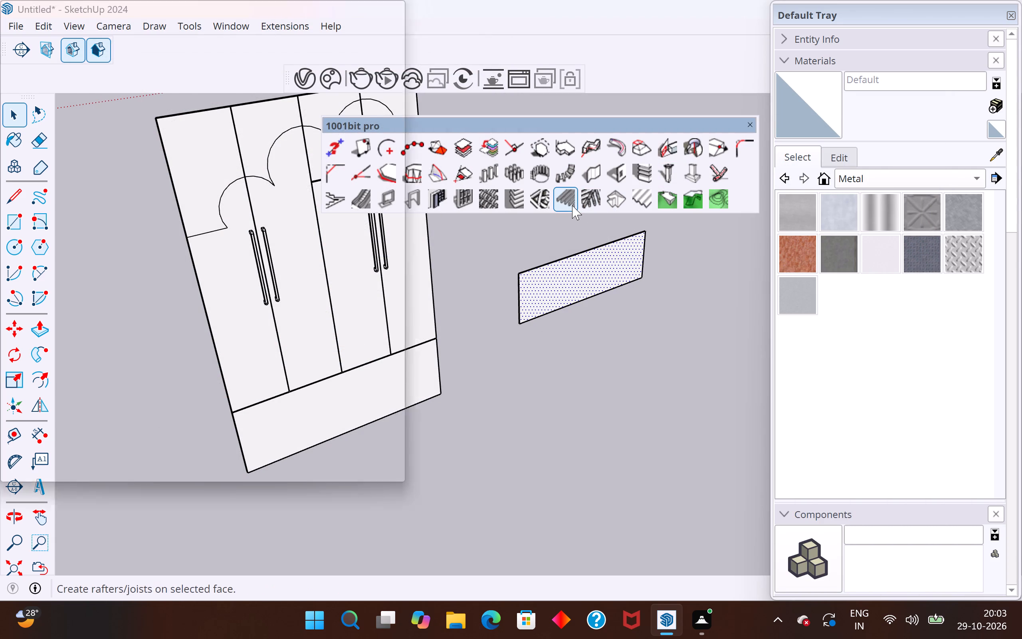
click(473, 52)
click(512, 200)
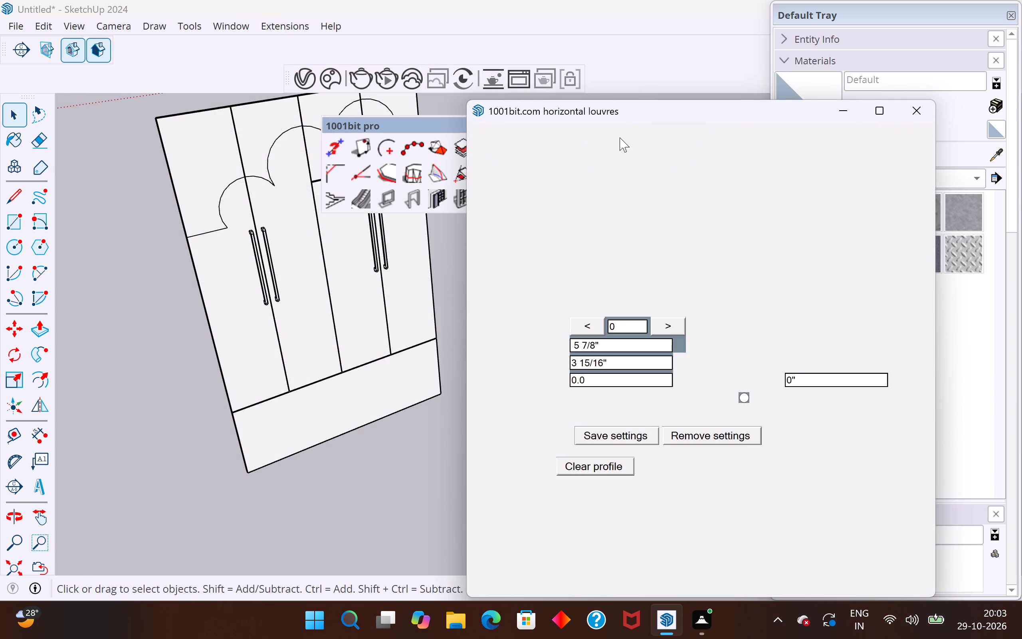
drag(626, 110, 775, 68)
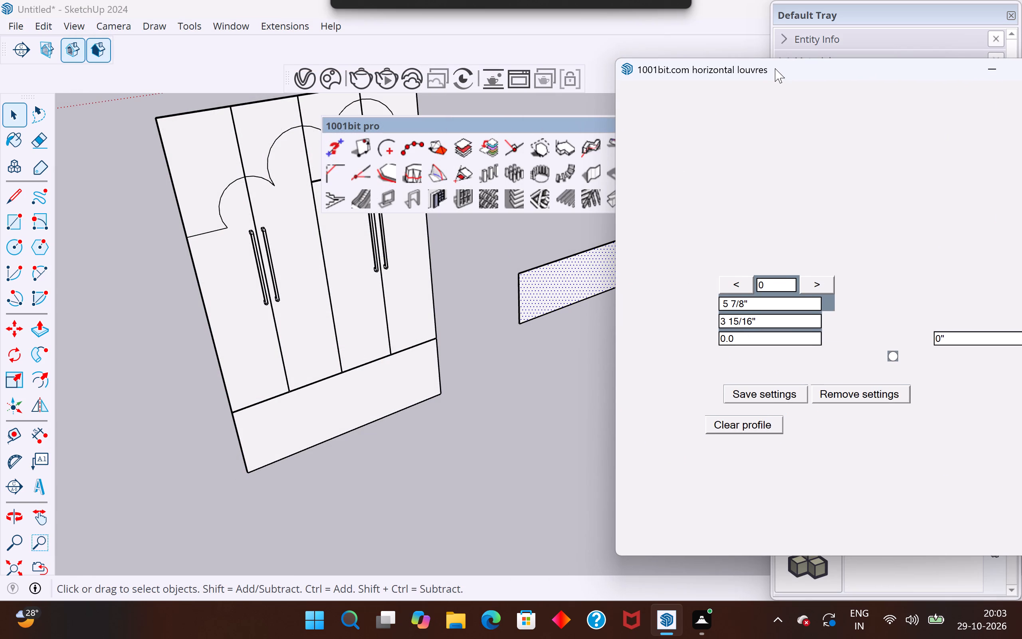
drag(523, 127, 333, 115)
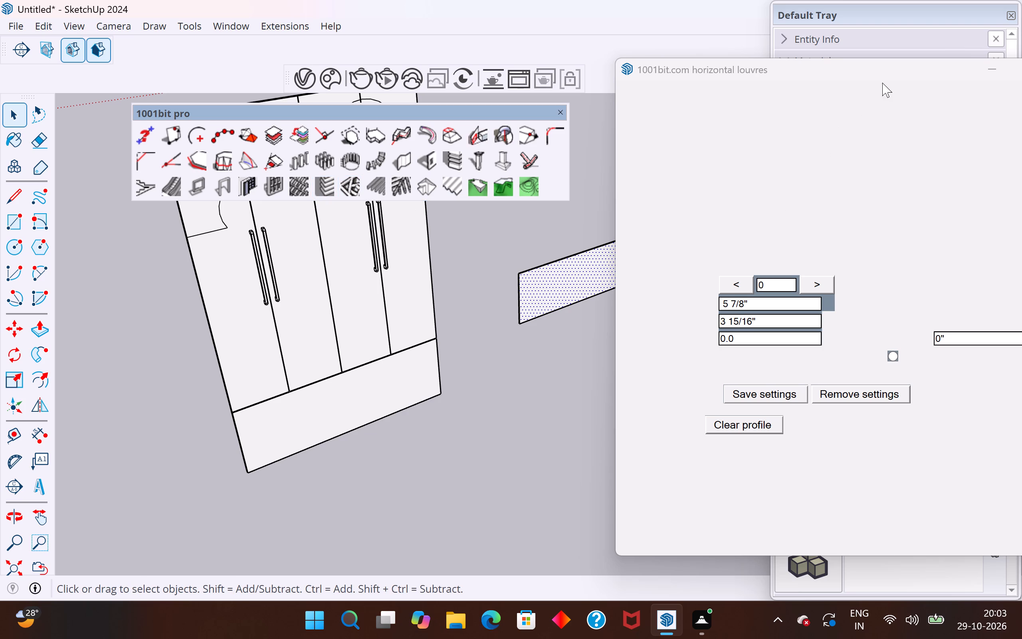
drag(888, 75, 630, 67)
click(814, 70)
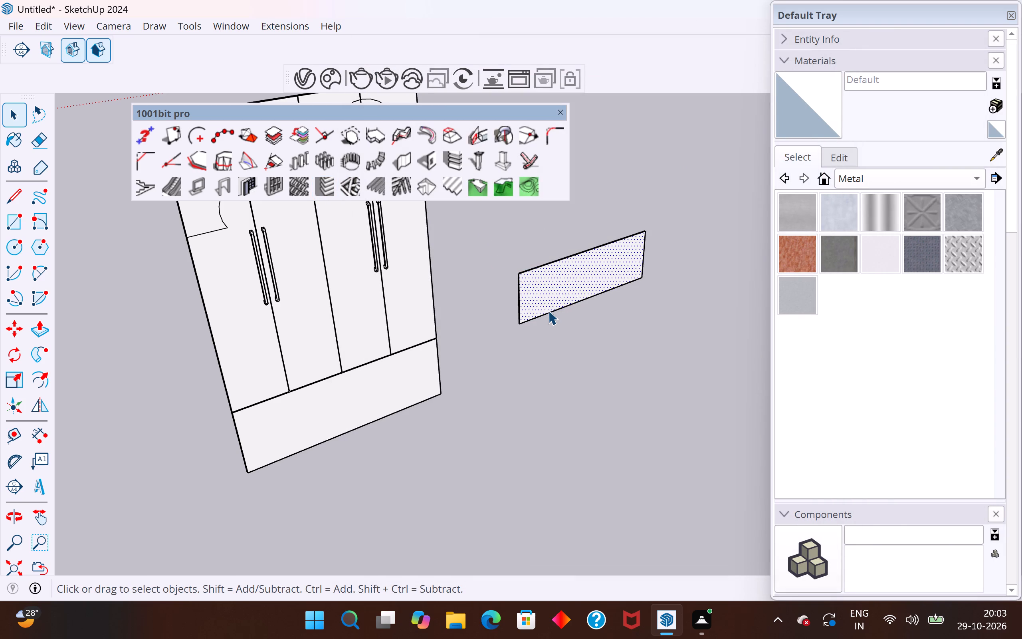
Draw a short guide line outward from the copied panel's lower corner nearest the wardrobe, and close the 1001bit pro toolset.
scroll(546, 346, up, 2)
scroll(592, 303, up, 1)
middle_drag(588, 323, 561, 369)
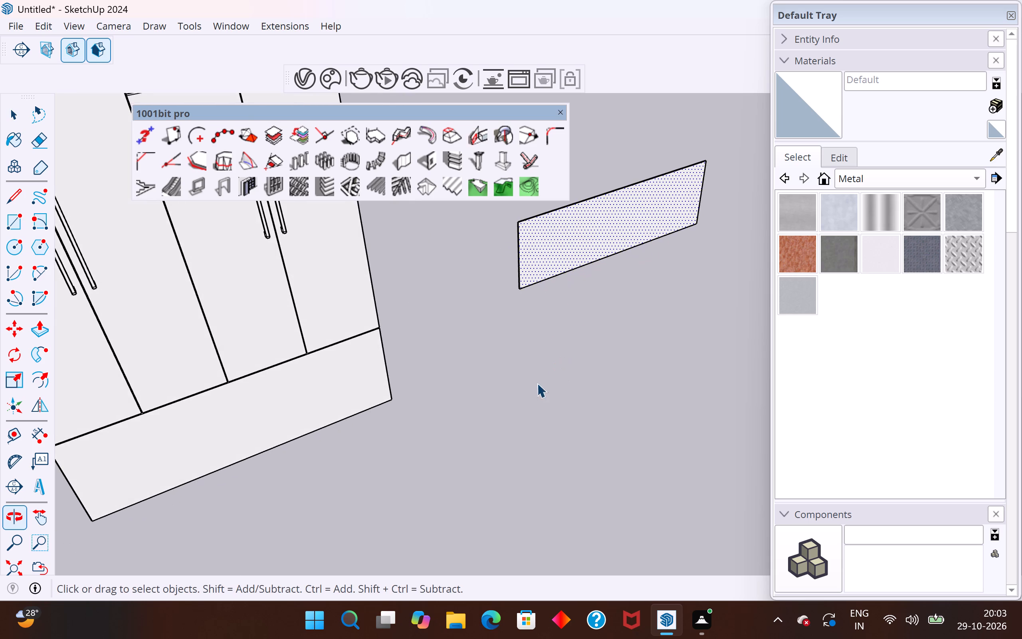
scroll(520, 405, down, 3)
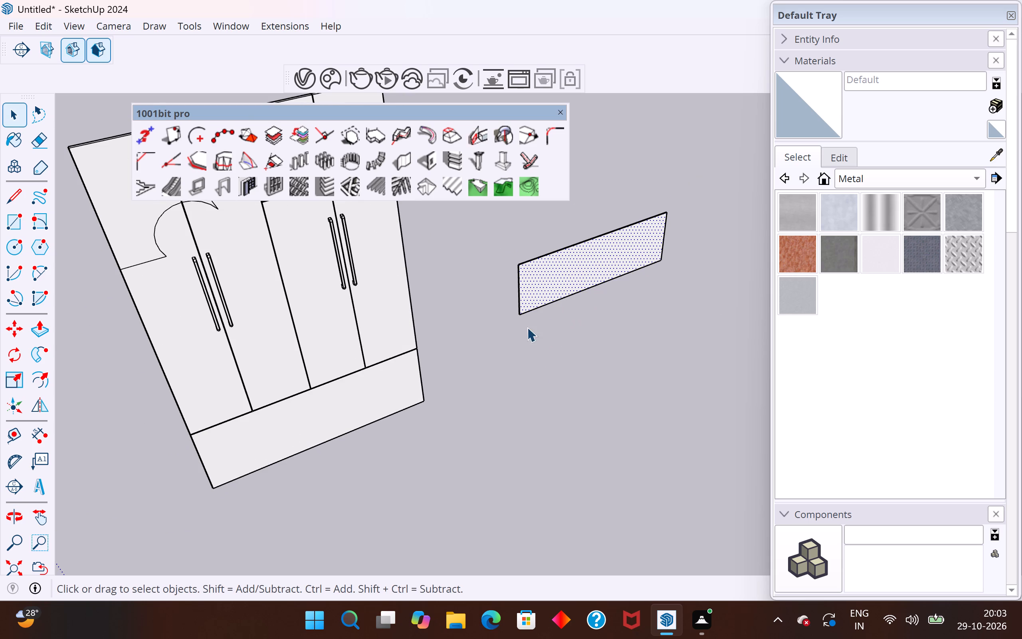
scroll(533, 319, up, 3)
click(12, 199)
scroll(542, 254, up, 4)
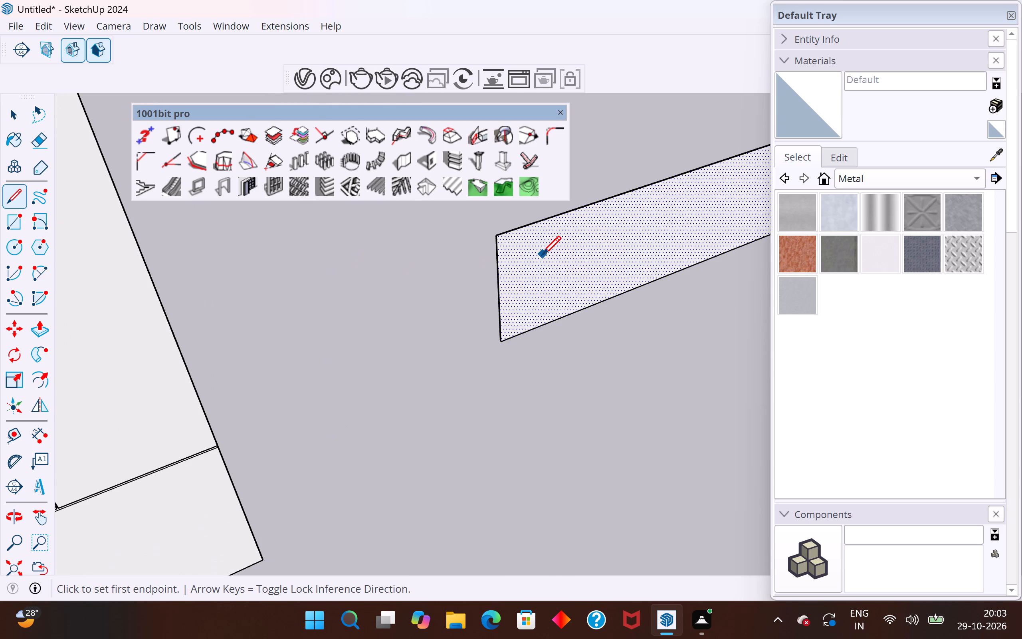
click(503, 343)
click(513, 357)
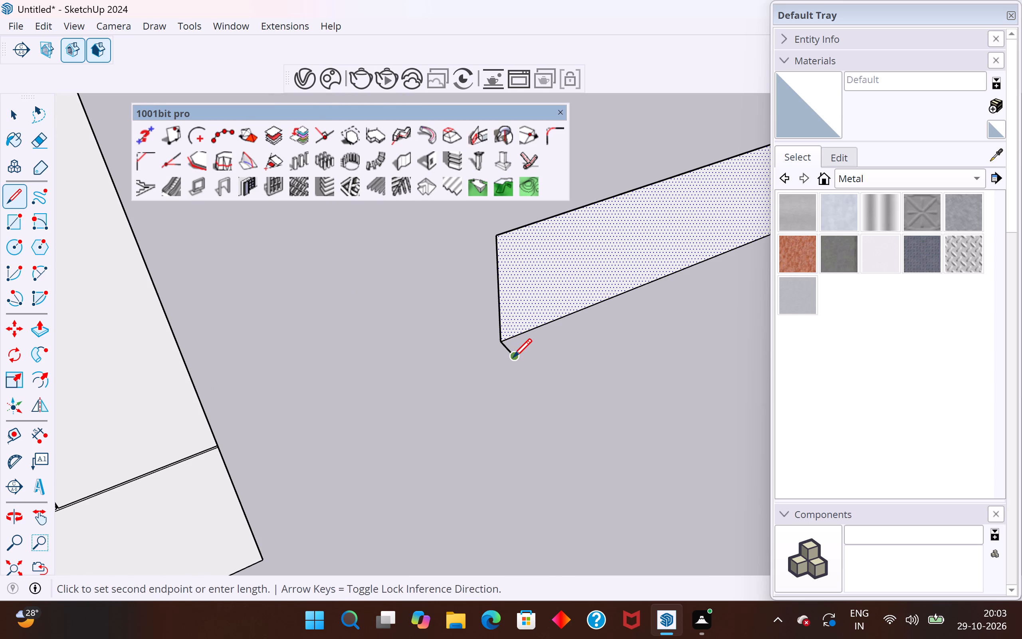
click(562, 113)
click(21, 115)
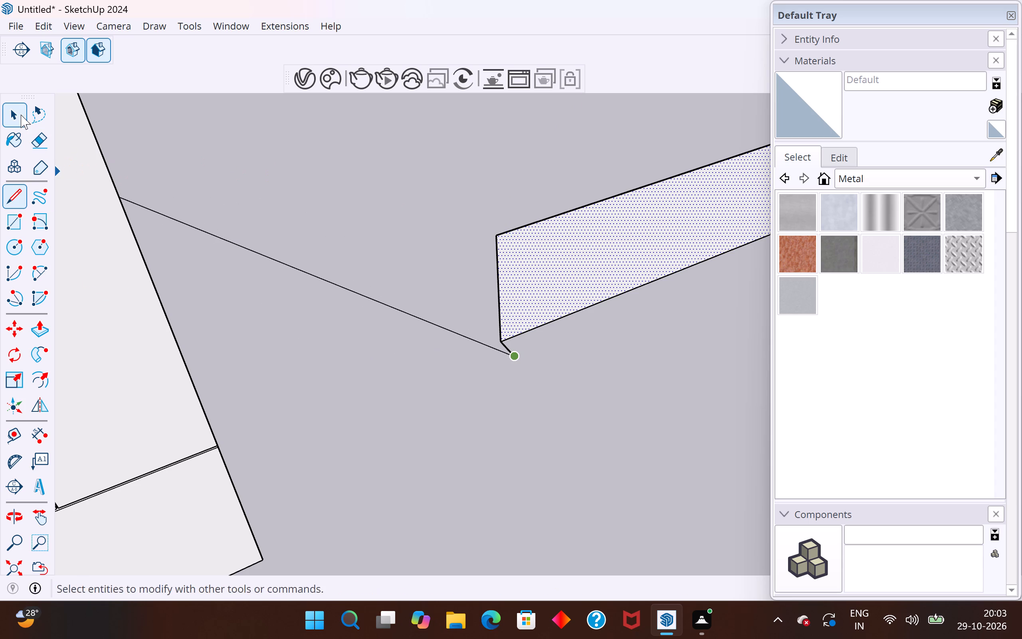
Draw a small flat rectangle starting at the free end of the guide line, as the profile for a vertical strip.
click(13, 229)
scroll(564, 406, up, 5)
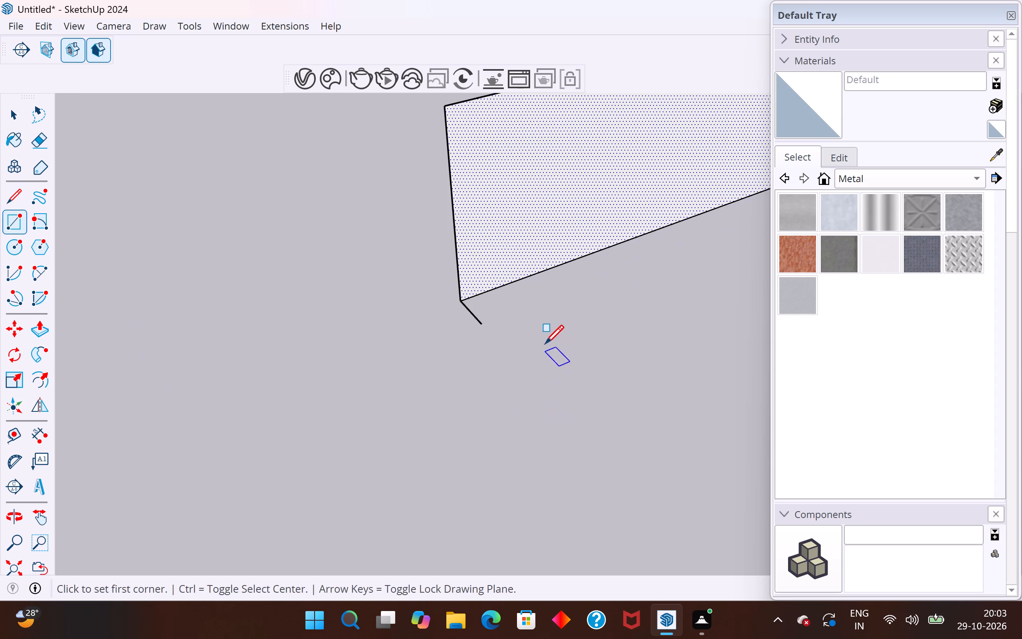
scroll(536, 347, down, 8)
scroll(540, 190, up, 7)
scroll(465, 492, down, 5)
scroll(459, 514, up, 2)
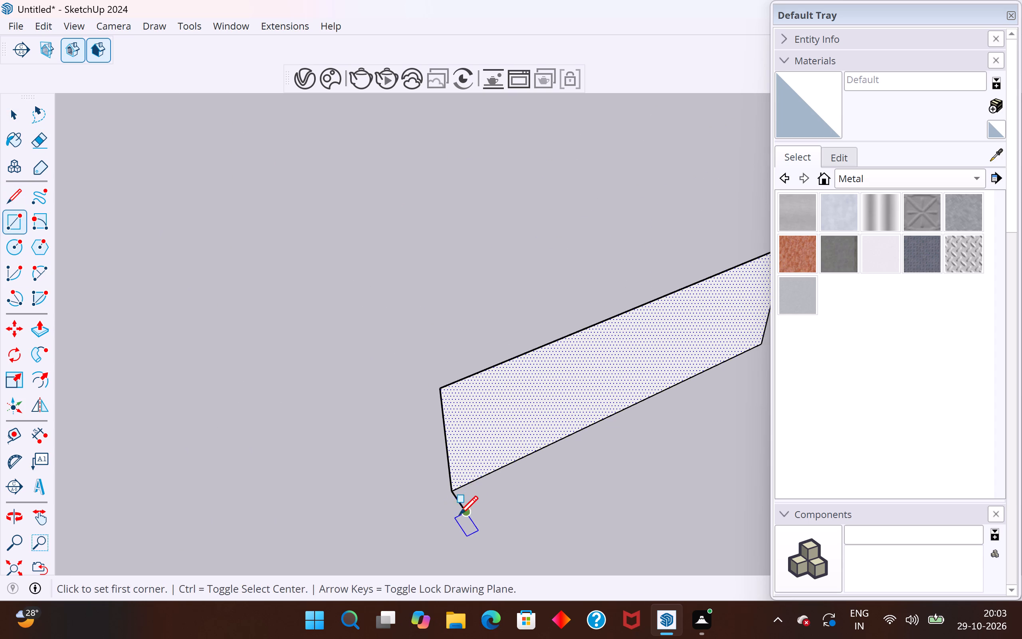
scroll(459, 514, up, 8)
click(456, 505)
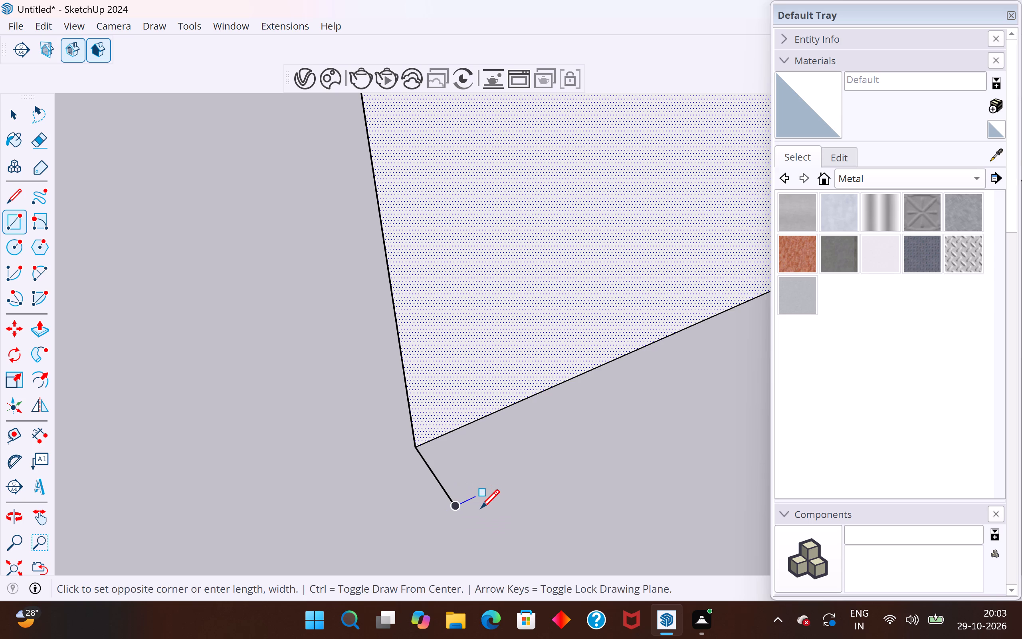
scroll(481, 508, up, 9)
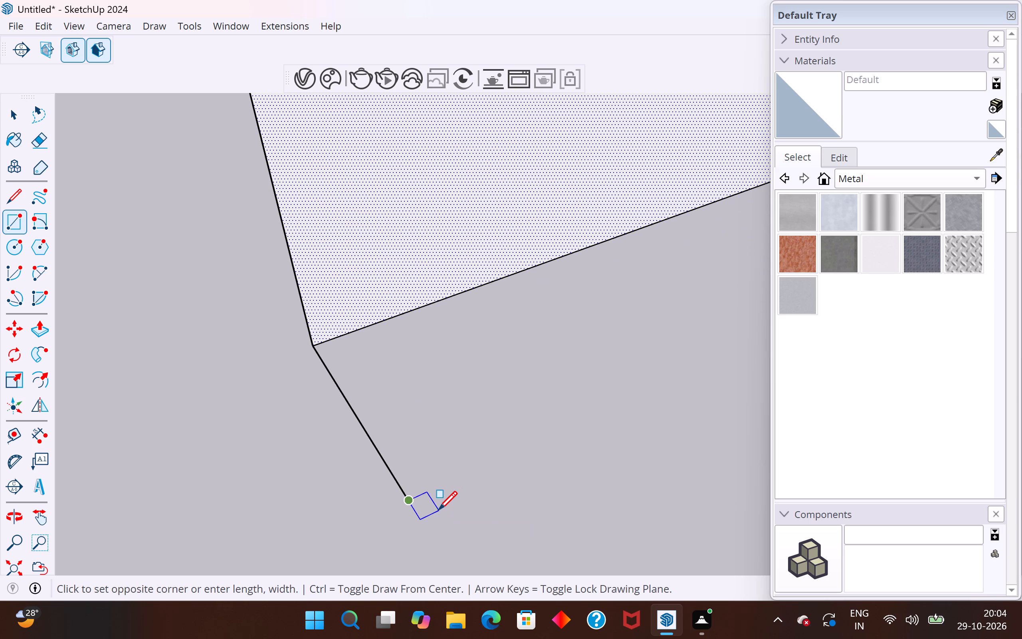
scroll(438, 510, up, 5)
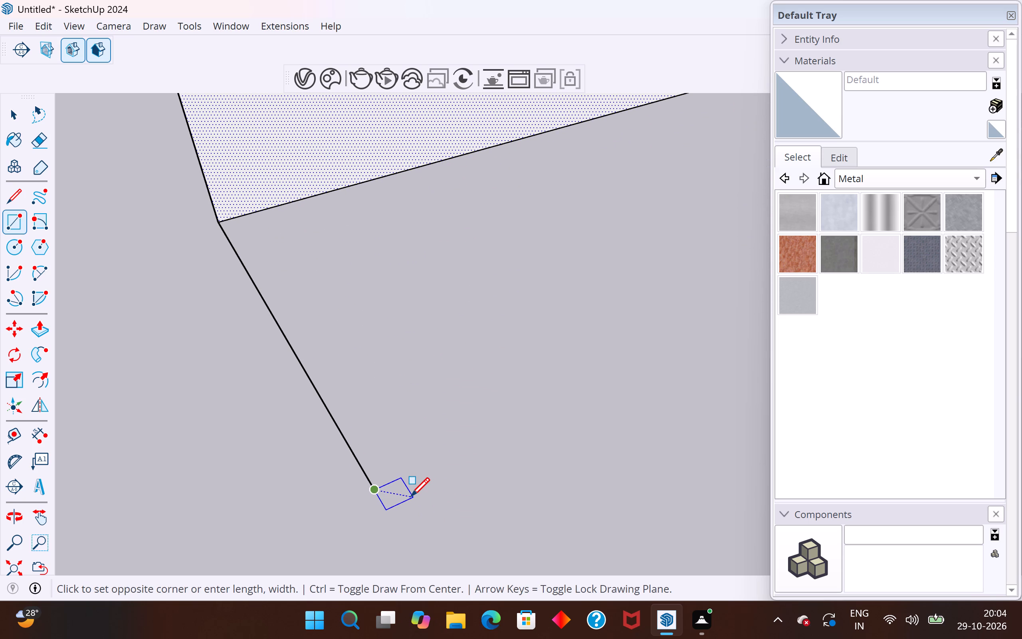
click(411, 496)
Delete the guide line between the panel corner and the small rectangle.
click(14, 110)
drag(329, 307, 231, 424)
key(Delete)
Extrude the small rectangle upward into a thin vertical strip, matching the height of the panel's top corner.
click(386, 497)
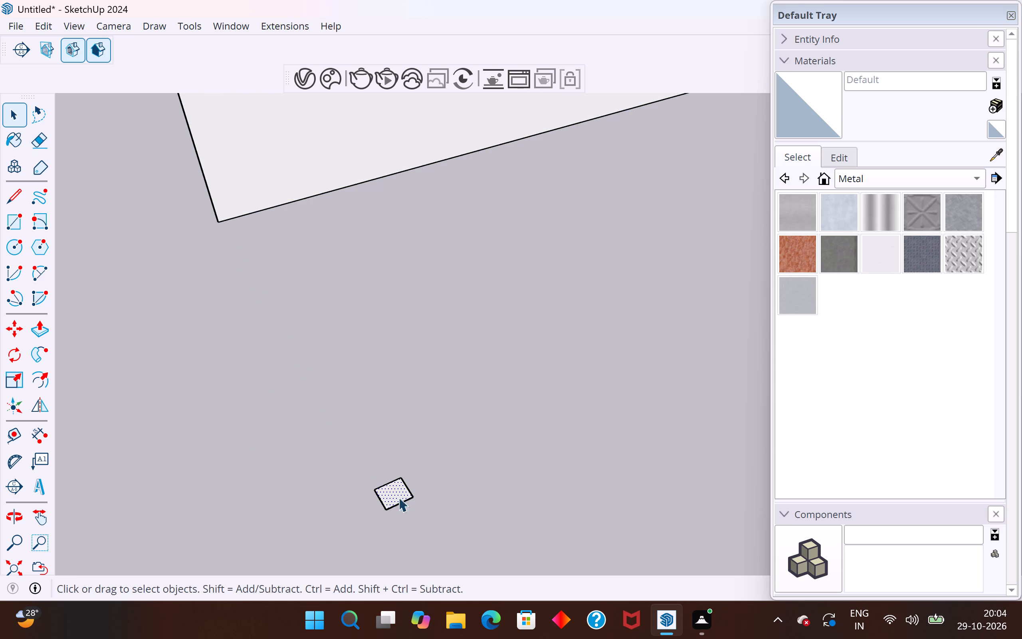
scroll(518, 488, down, 5)
scroll(317, 429, down, 5)
click(47, 337)
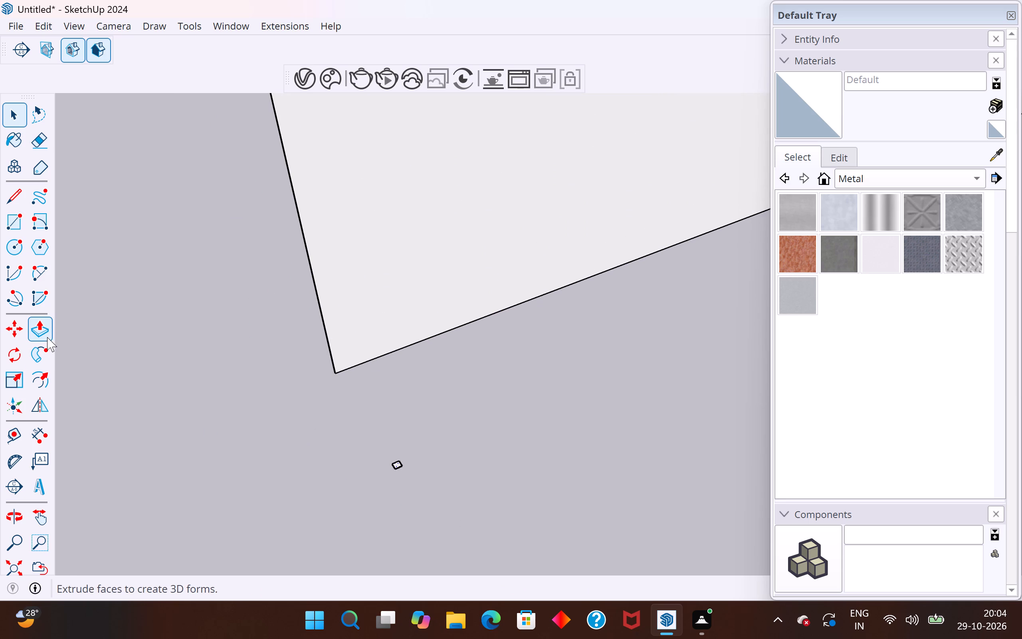
scroll(493, 481, down, 5)
click(444, 474)
scroll(470, 504, down, 4)
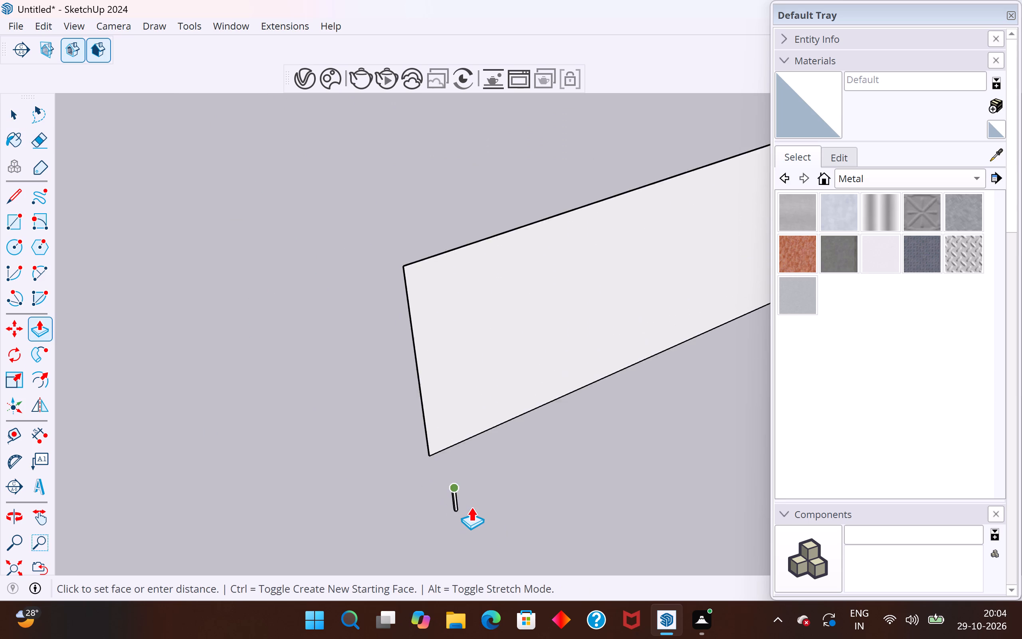
scroll(471, 507, down, 6)
middle_drag(430, 357, 678, 316)
click(515, 368)
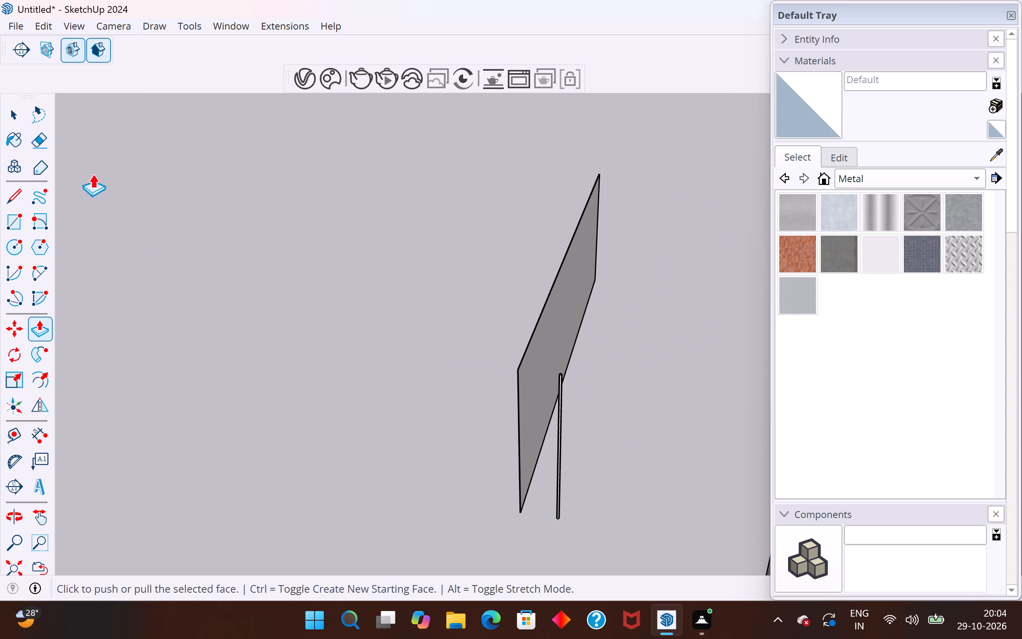
click(11, 120)
click(389, 385)
Thicken the vertical strip slightly by pulling its long side face outward with Push/Pull.
scroll(580, 376, down, 6)
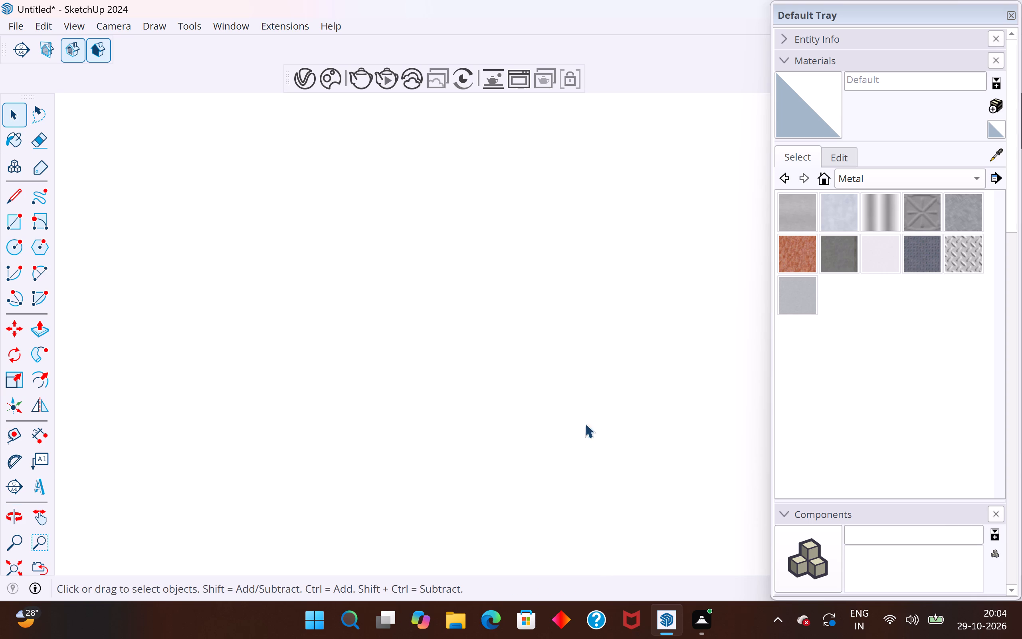
scroll(182, 448, down, 6)
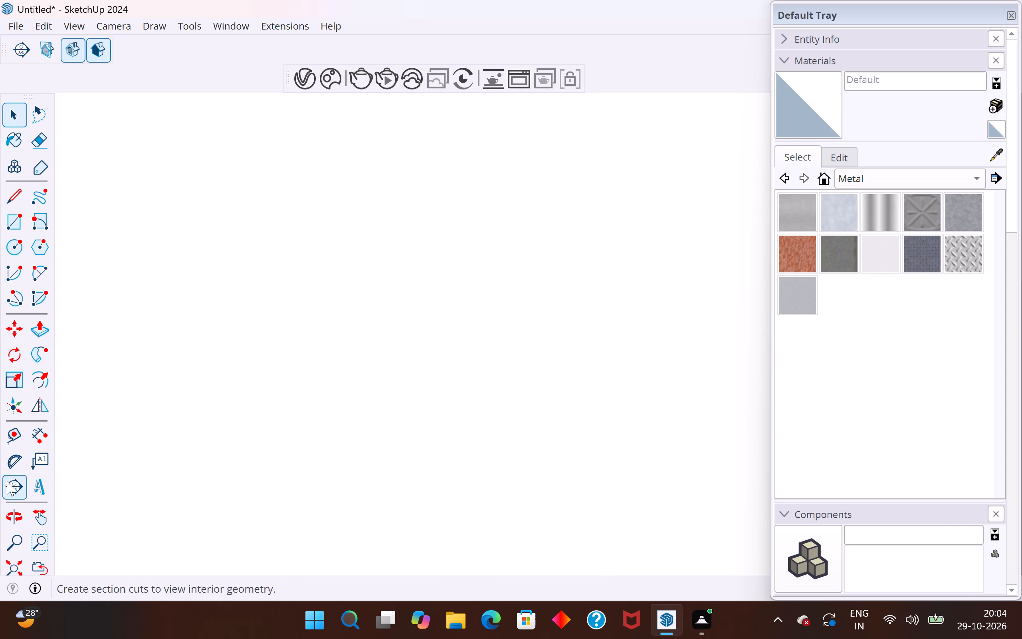
click(12, 562)
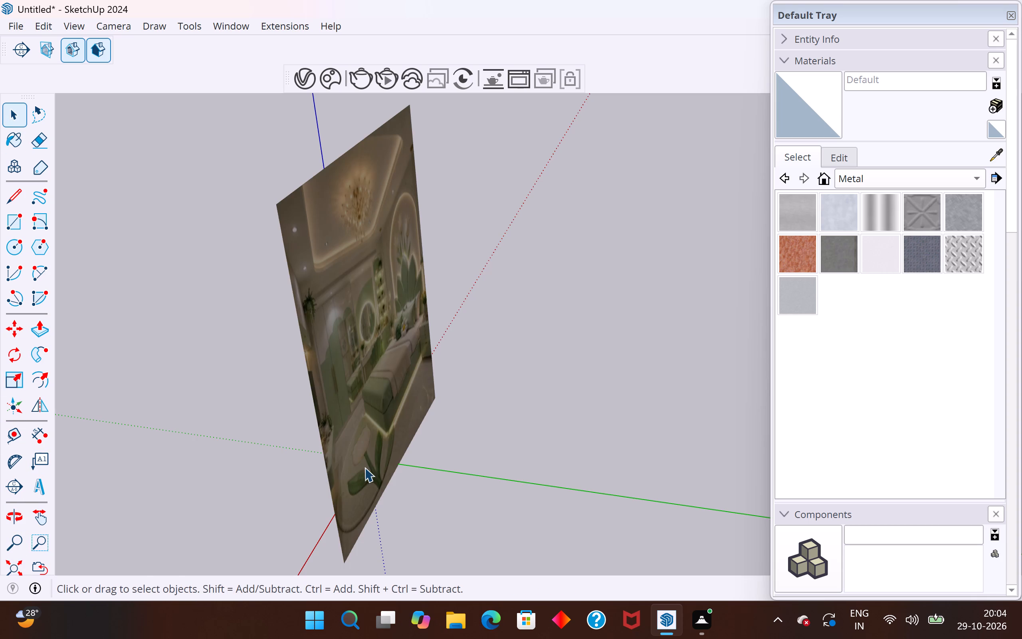
scroll(363, 467, down, 17)
middle_drag(543, 431, 316, 433)
scroll(442, 407, up, 3)
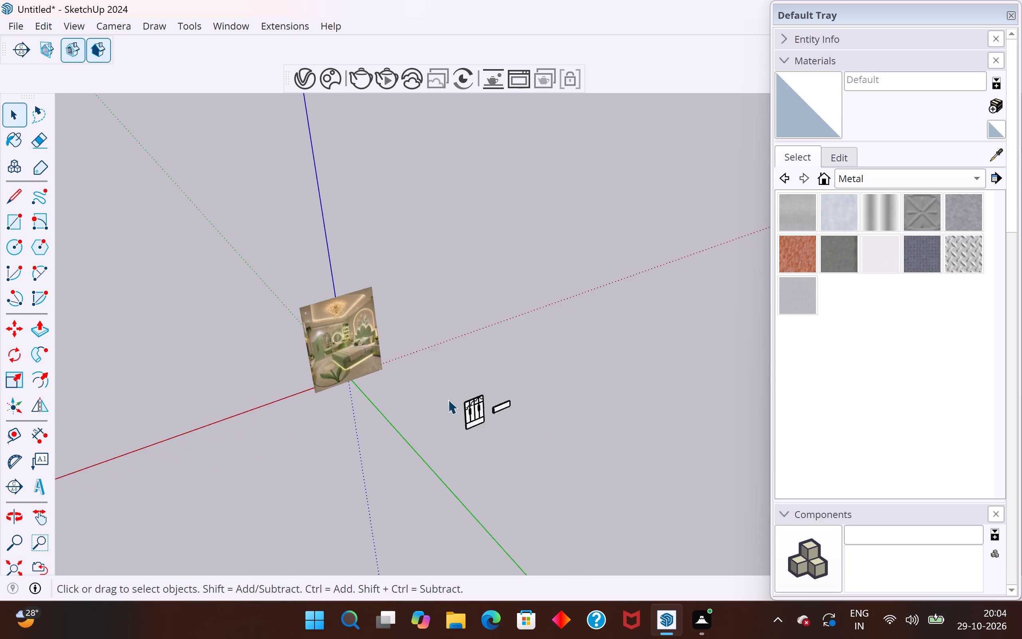
scroll(448, 399, up, 20)
scroll(448, 399, up, 10)
middle_drag(461, 435, 354, 460)
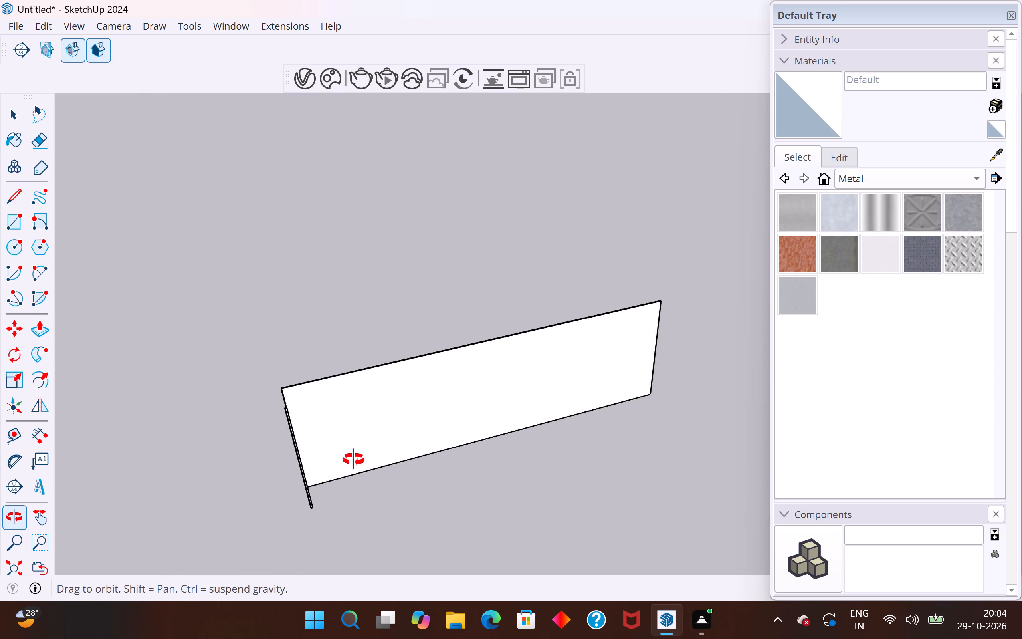
middle_drag(354, 460, 353, 459)
scroll(324, 473, up, 14)
middle_drag(351, 488, 226, 500)
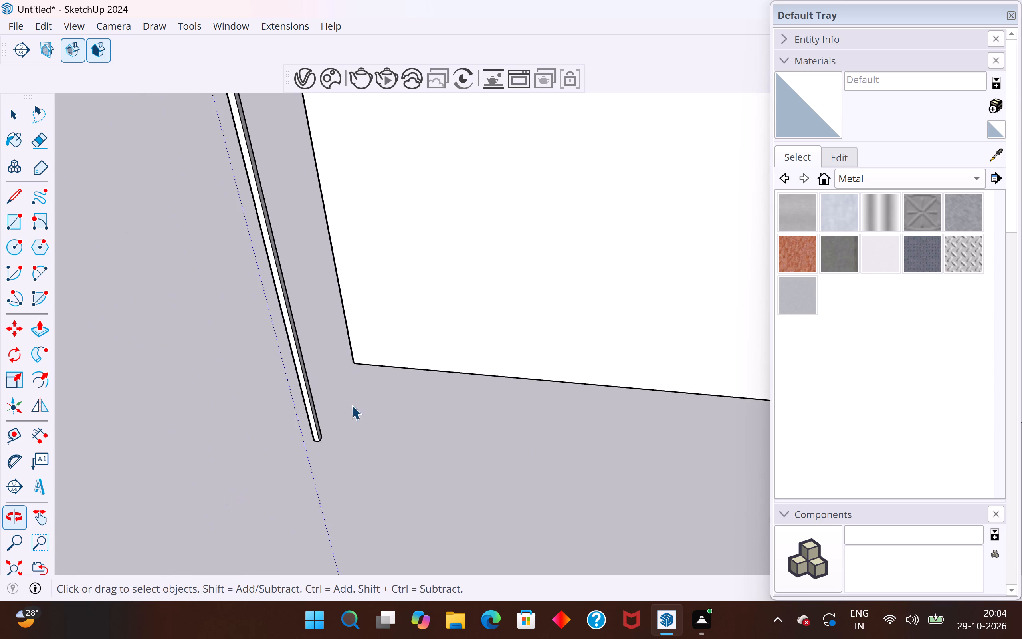
scroll(352, 405, up, 11)
click(276, 448)
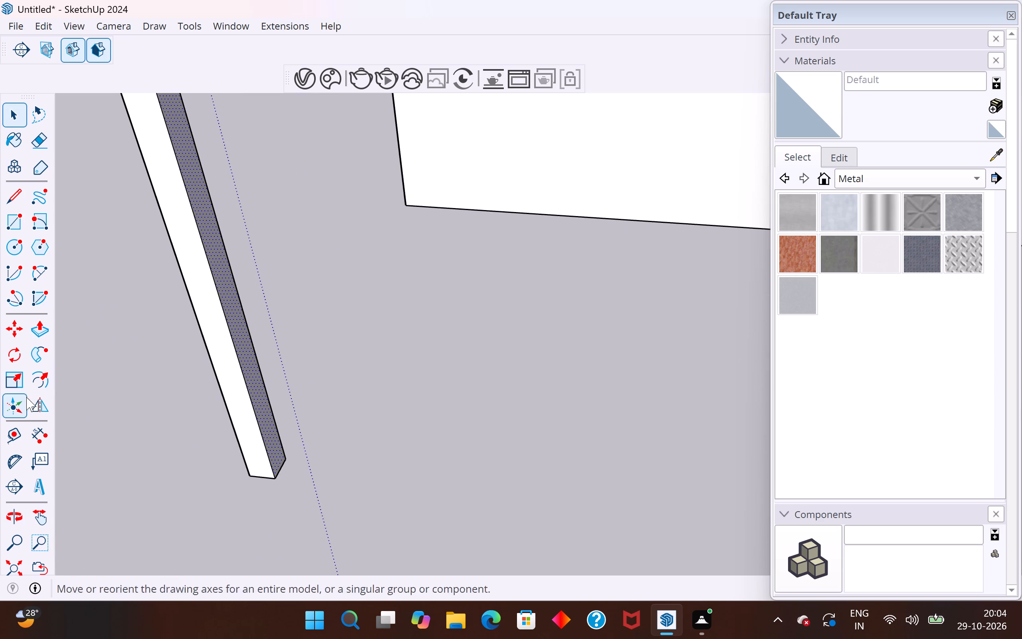
click(37, 327)
click(274, 462)
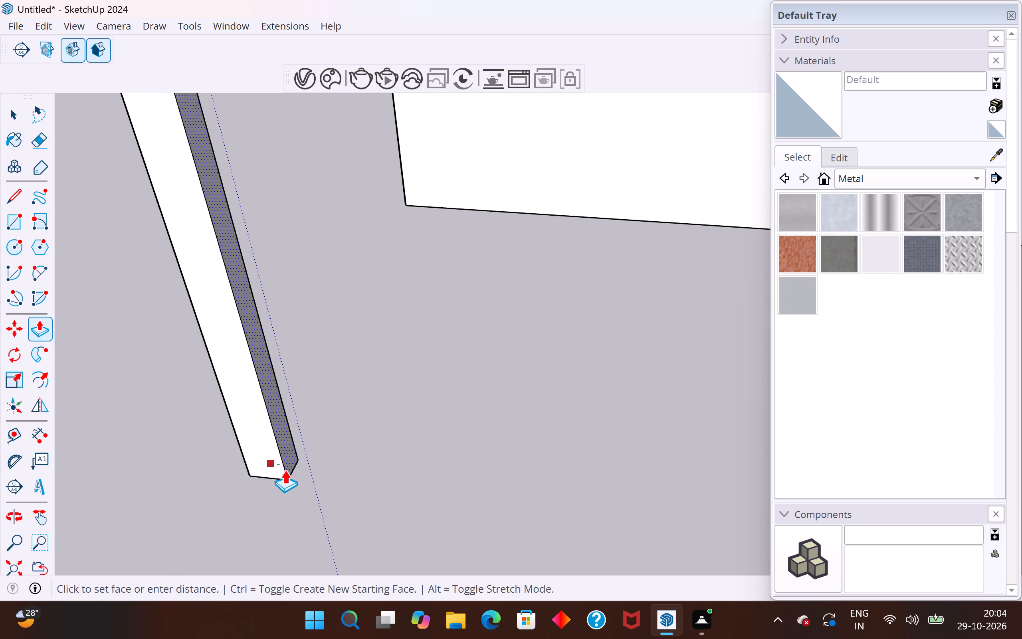
click(280, 472)
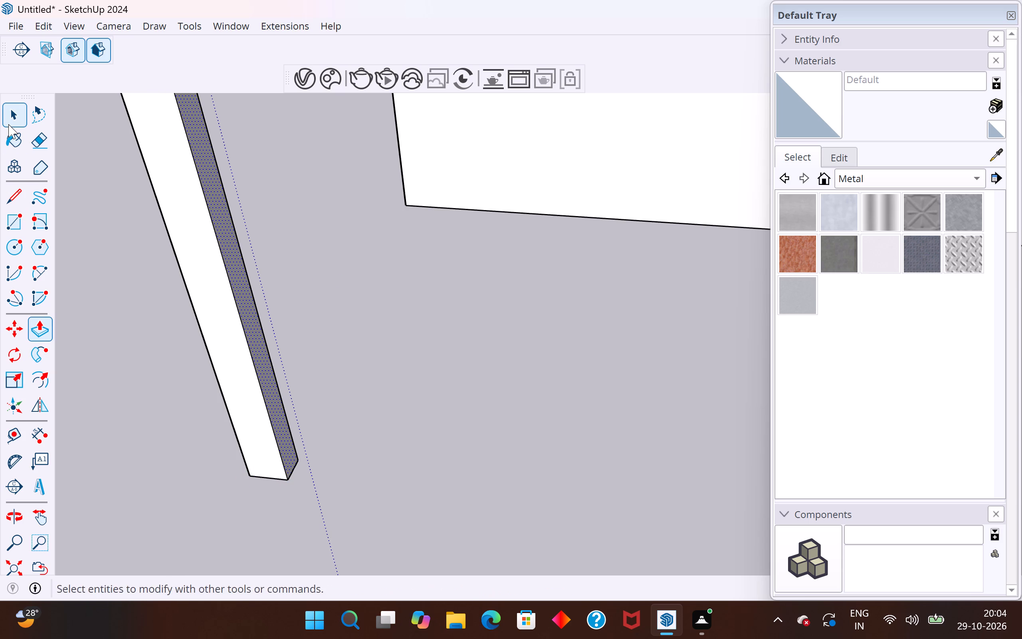
click(8, 124)
click(390, 226)
Select the entire vertical strip and copy it along the red axis to the opposite end of the panel.
scroll(473, 443, down, 20)
scroll(473, 443, down, 1)
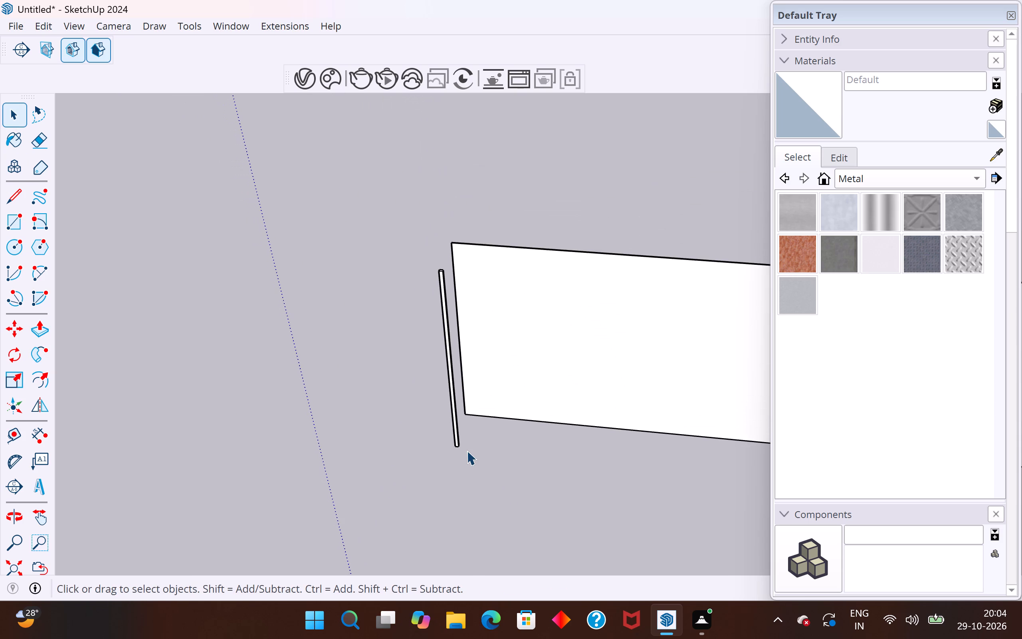
scroll(478, 403, down, 2)
scroll(448, 443, down, 3)
scroll(335, 361, down, 4)
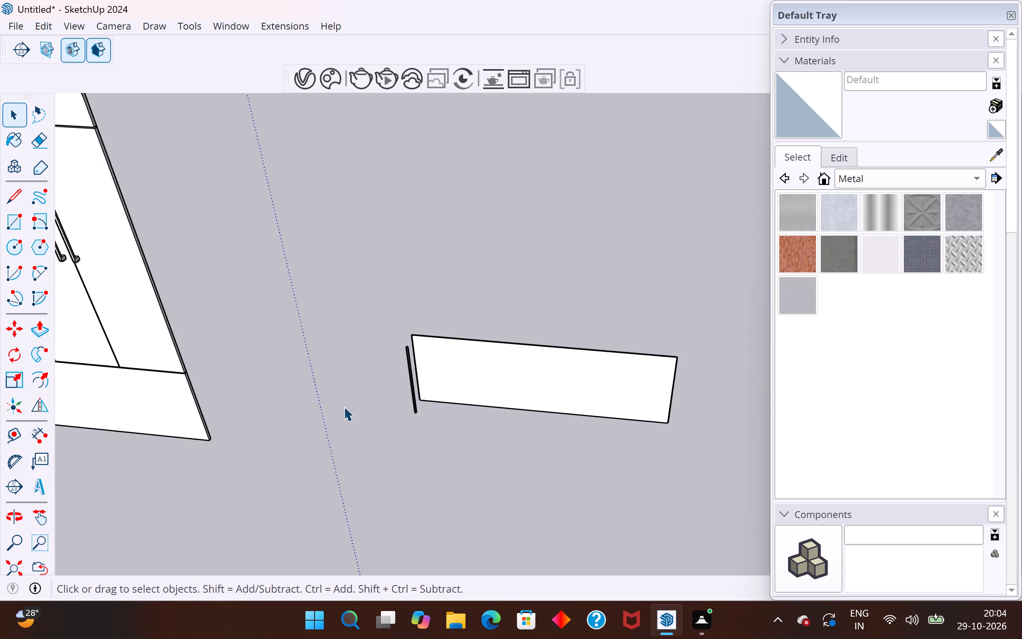
middle_drag(419, 465, 618, 424)
click(419, 471)
double_click(420, 474)
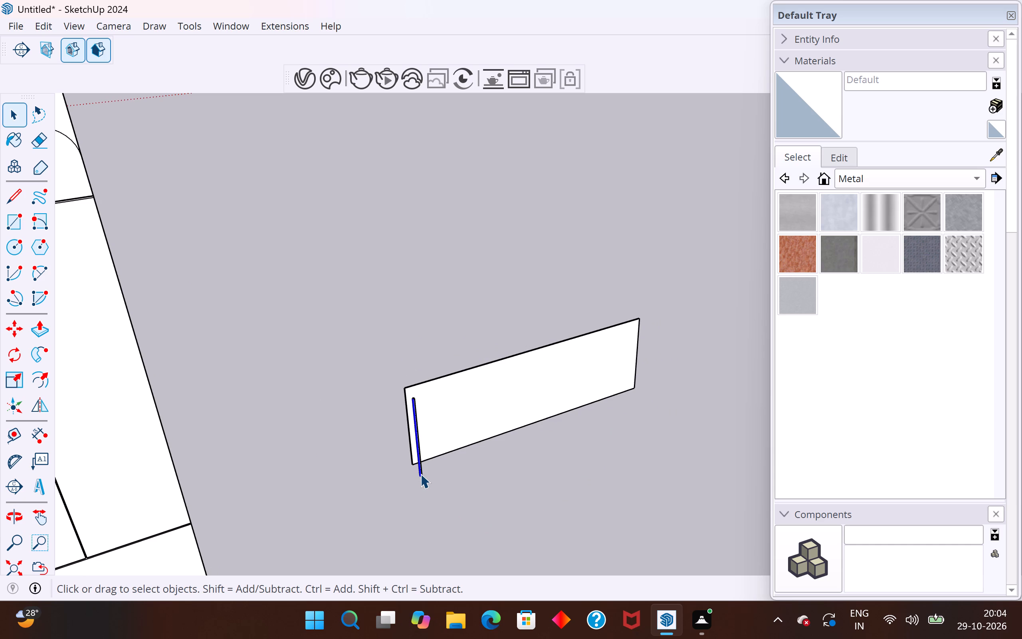
scroll(420, 474, up, 5)
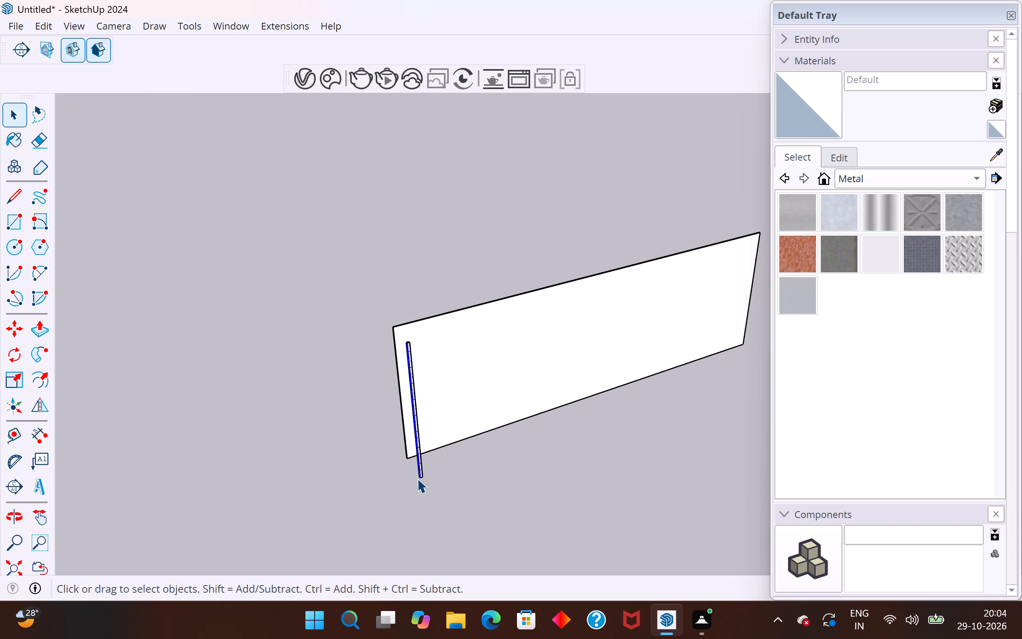
key(m)
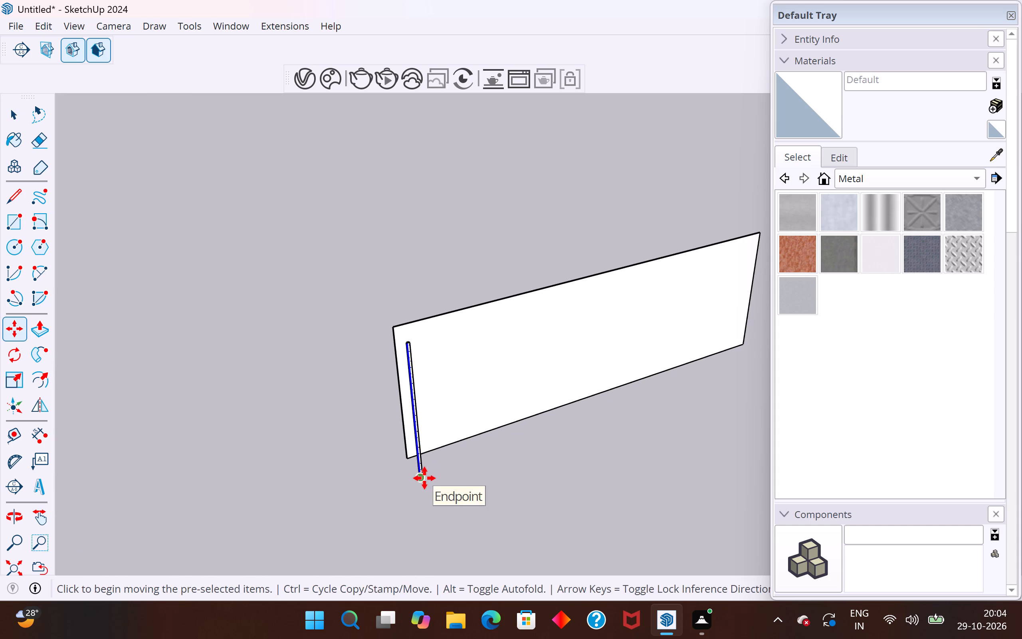
scroll(430, 475, up, 9)
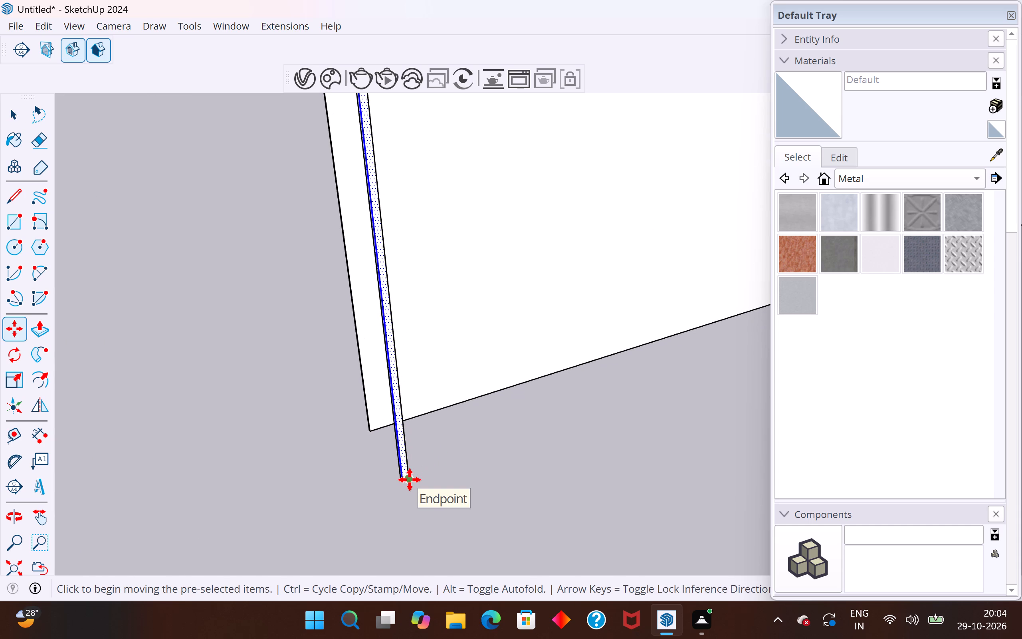
ctrl+click(410, 480)
scroll(410, 480, down, 16)
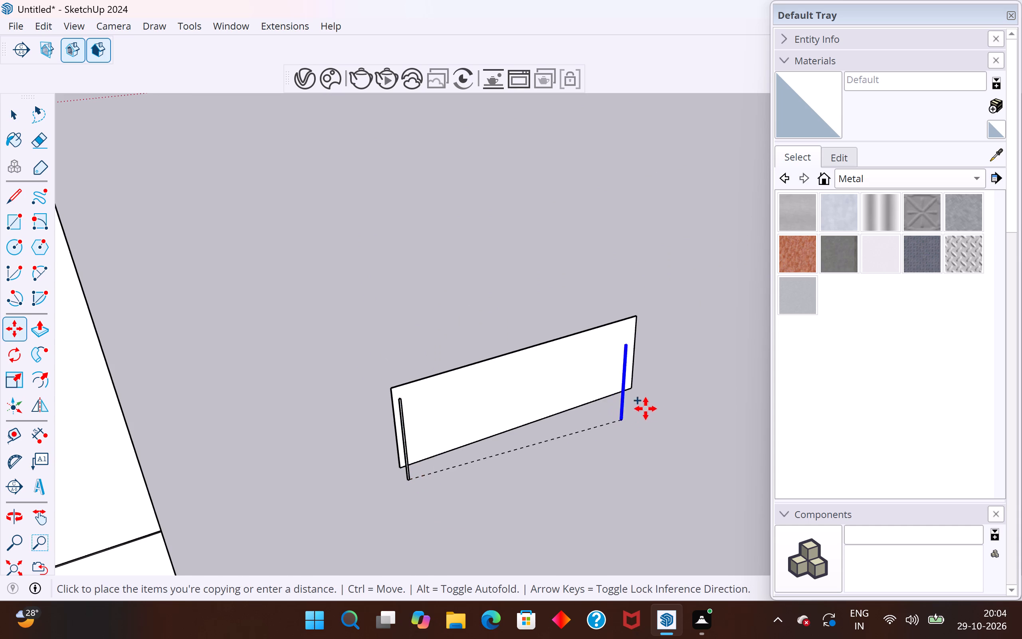
middle_drag(656, 403, 447, 366)
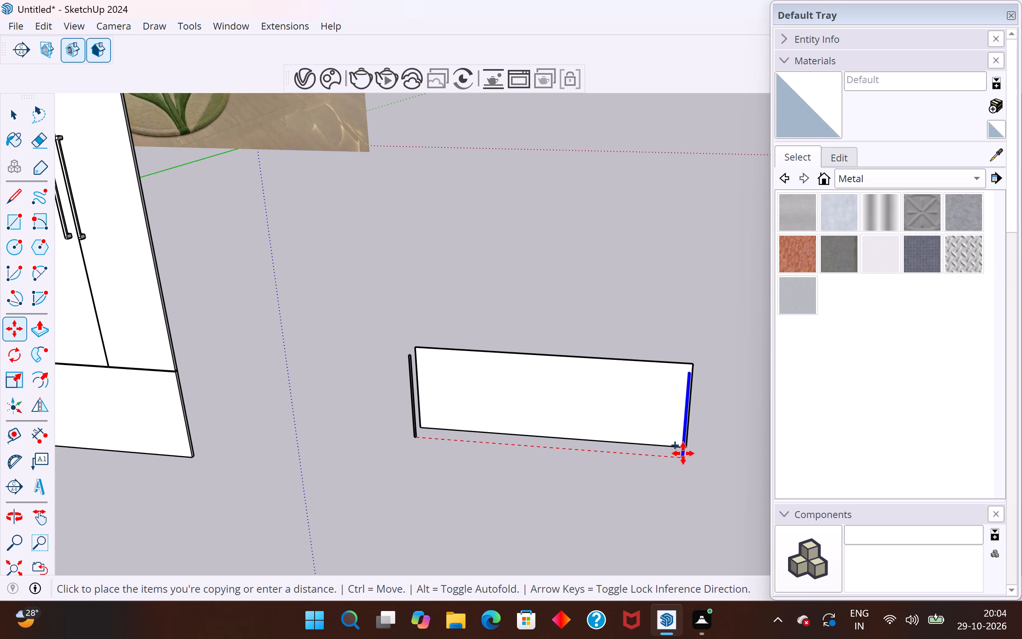
click(686, 455)
click(16, 117)
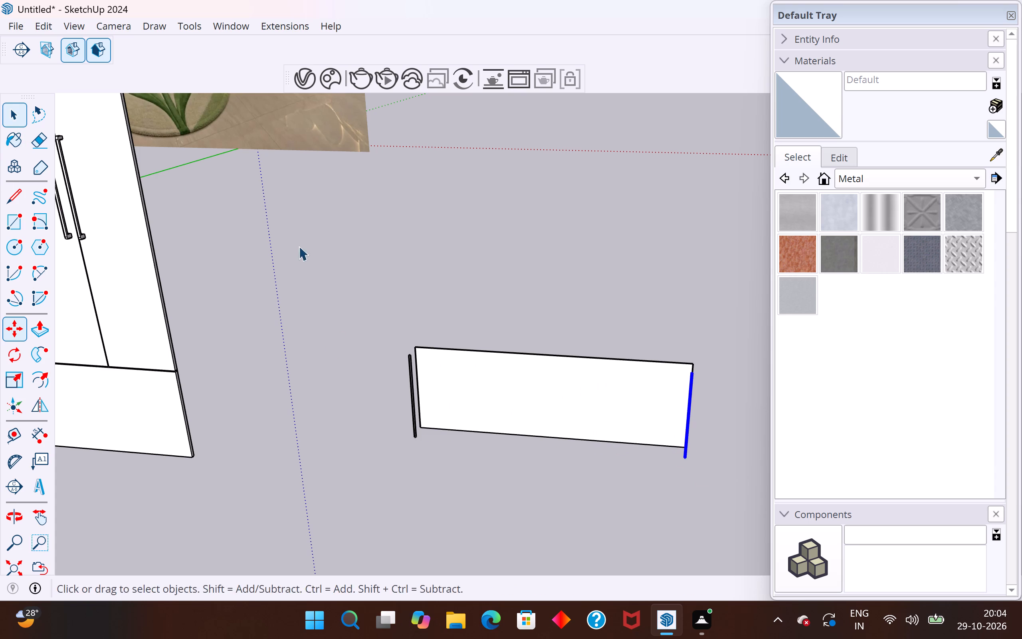
Draw a short guide line outward from the panel's lower corner at the copied strip's end, extending just past the strip.
click(14, 198)
scroll(456, 250, down, 6)
middle_drag(580, 324, 360, 415)
scroll(559, 314, up, 2)
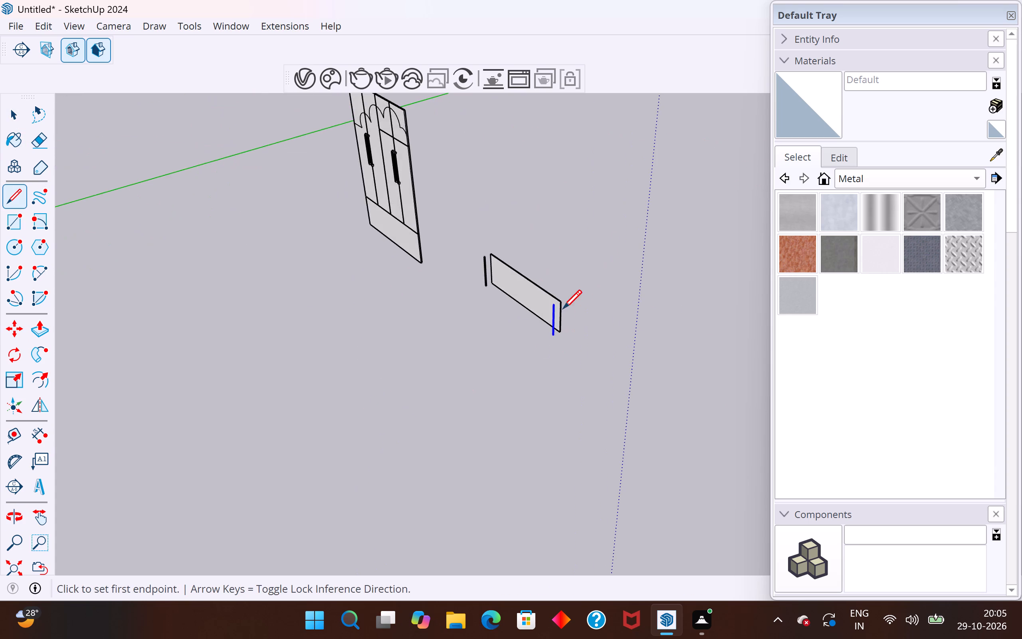
scroll(563, 308, up, 20)
scroll(563, 308, up, 1)
click(566, 322)
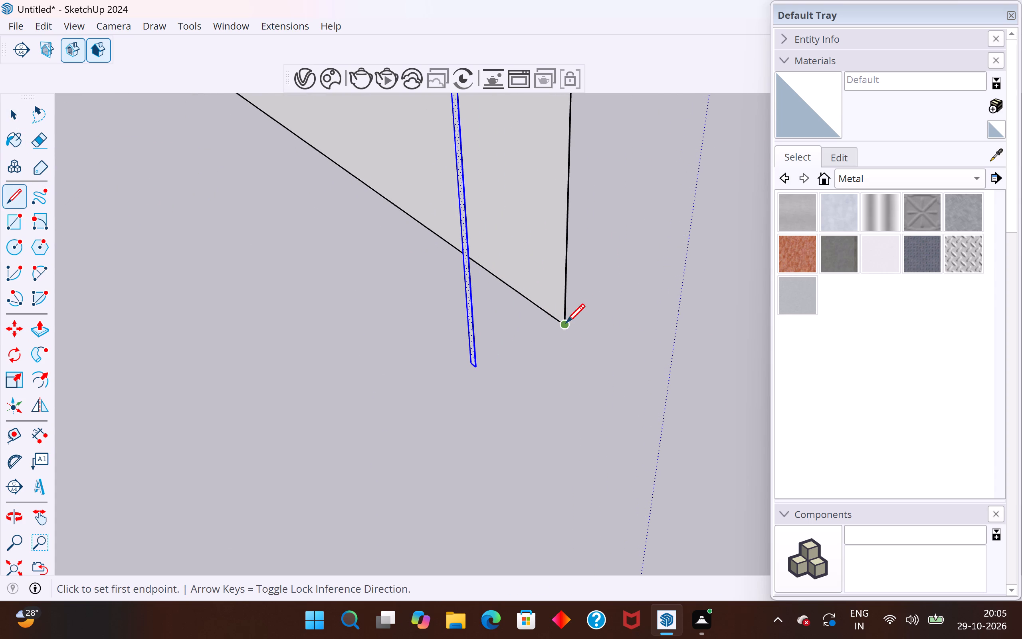
click(450, 387)
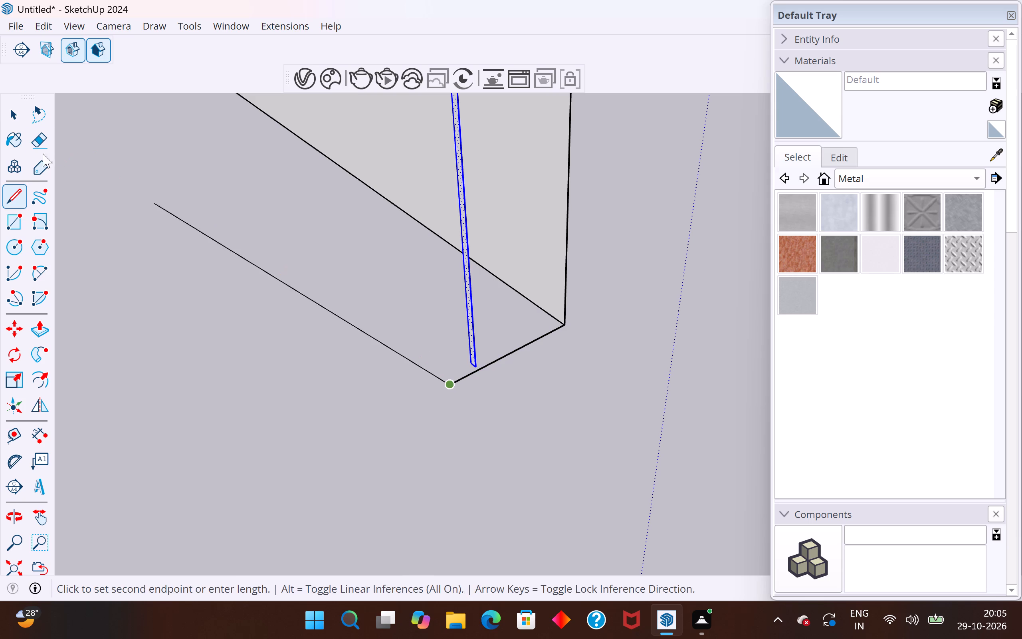
Delete the copied vertical strip at the panel's far end, including its leftover bottom edges.
click(16, 124)
drag(478, 288, 448, 330)
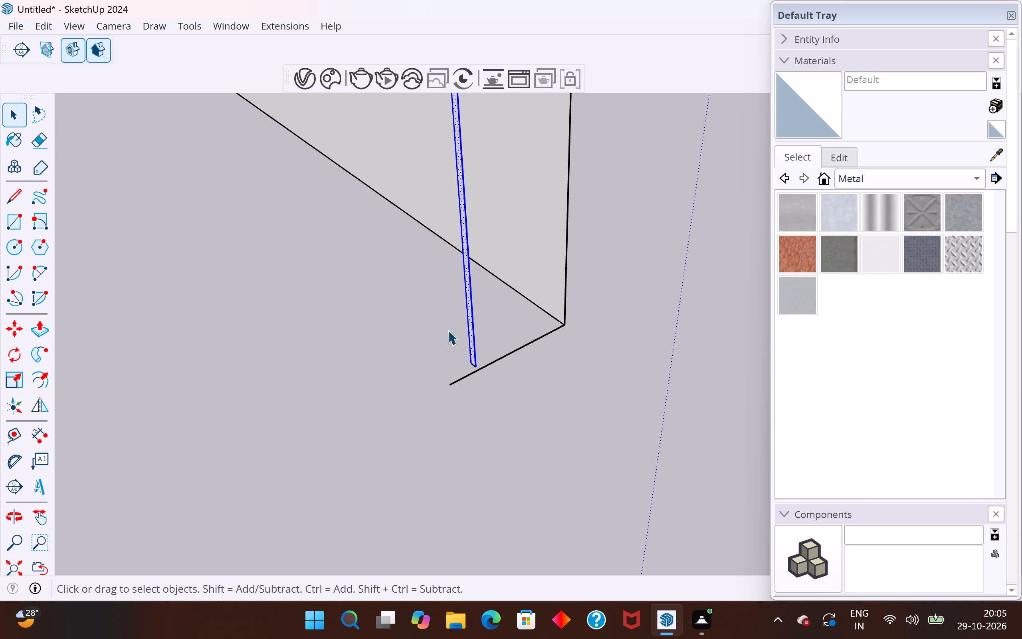
key(Delete)
scroll(559, 406, down, 6)
scroll(508, 413, up, 20)
scroll(508, 413, up, 2)
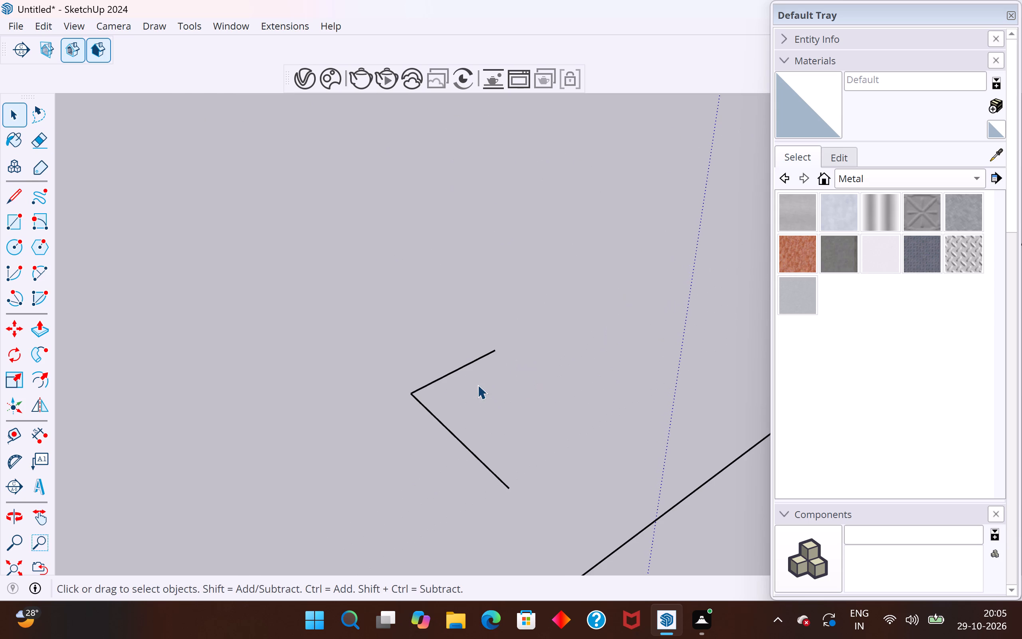
drag(514, 326, 421, 501)
key(Delete)
scroll(421, 501, down, 12)
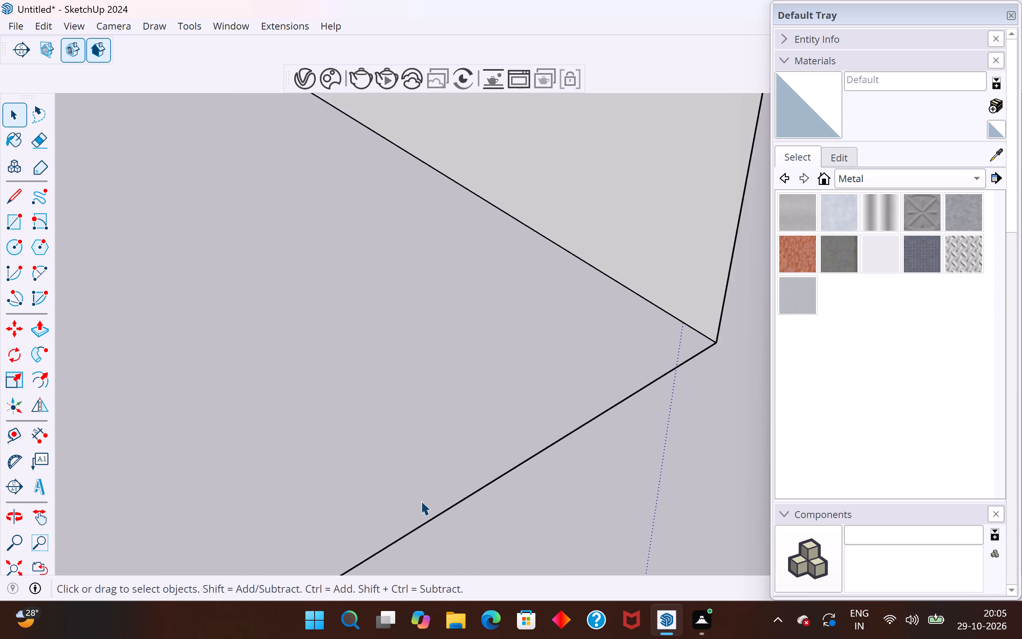
Select the whole remaining vertical strip beside the panel and make it a group.
scroll(421, 501, down, 20)
scroll(355, 213, up, 10)
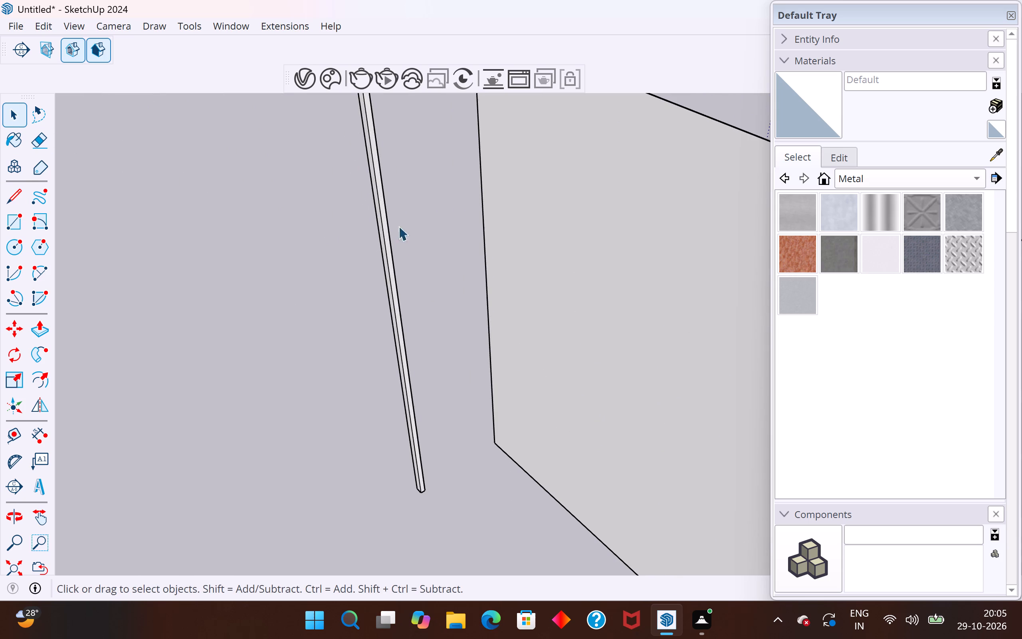
drag(410, 247, 350, 452)
scroll(366, 480, down, 6)
drag(397, 267, 366, 458)
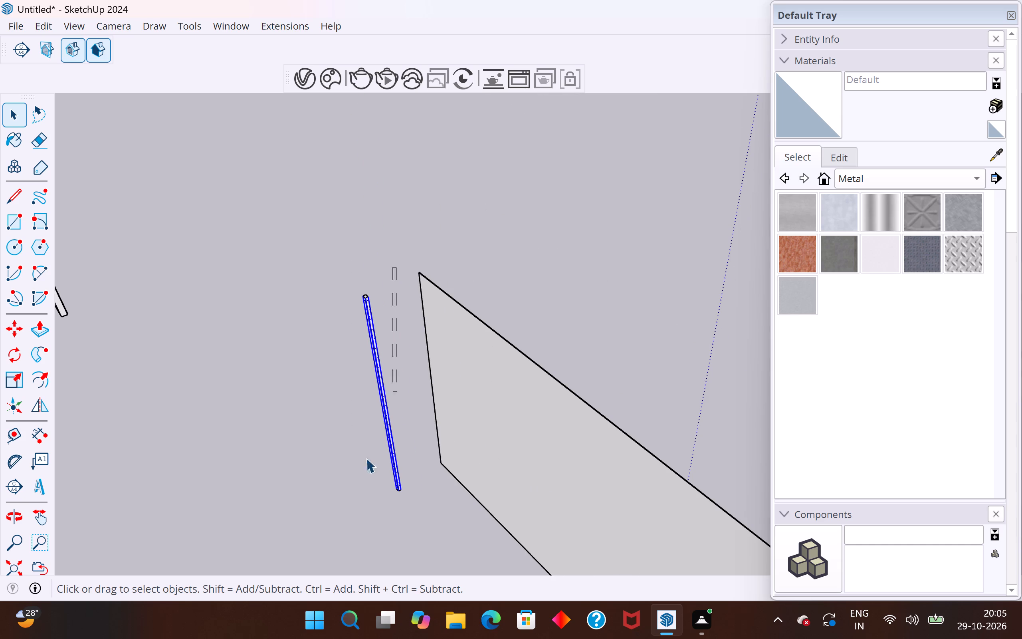
drag(366, 458, 323, 517)
drag(413, 259, 347, 492)
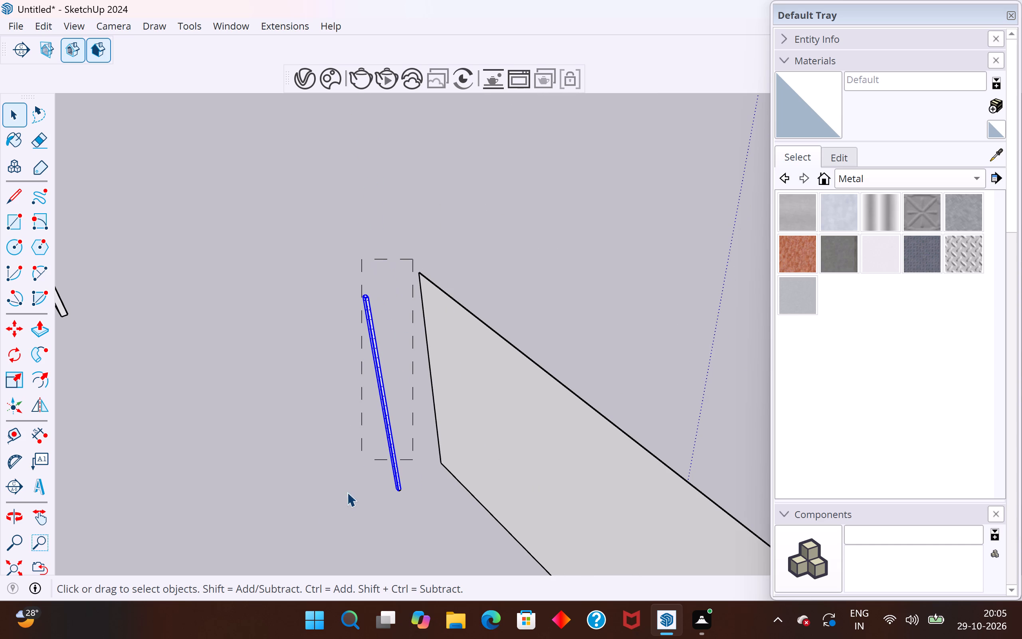
drag(347, 492, 286, 550)
right_click(392, 475)
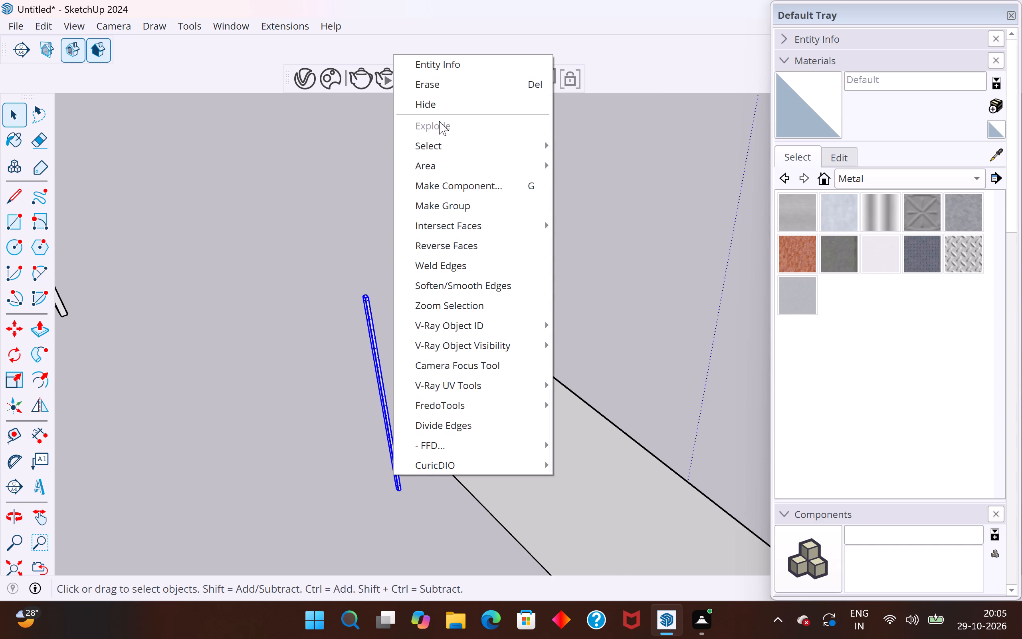
click(454, 201)
Delete the leftover top fragment of the removed strip near the panel's opposite end.
scroll(589, 228, down, 11)
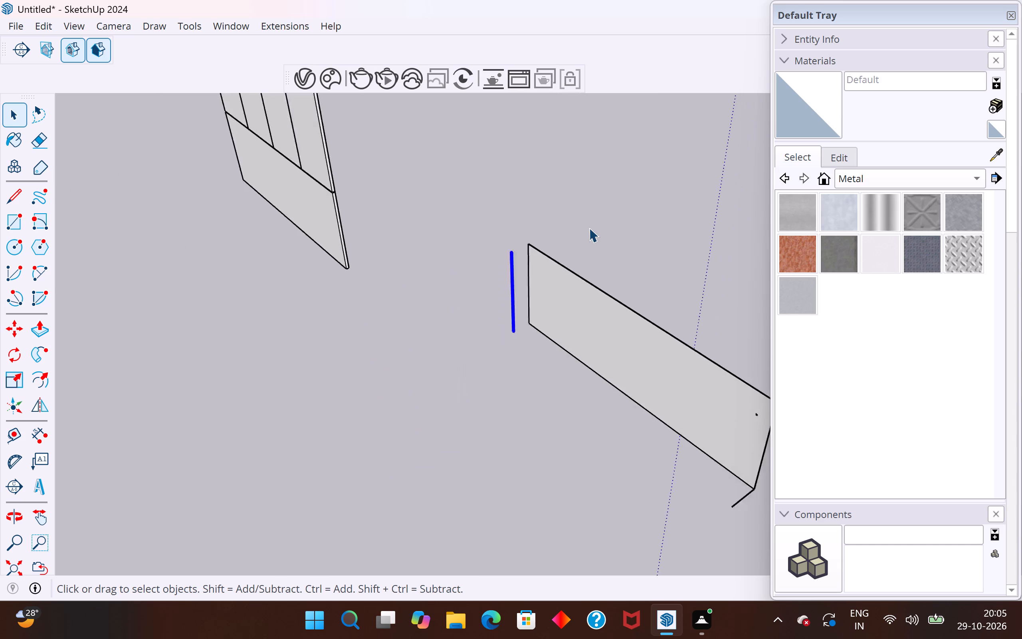
scroll(589, 228, down, 2)
middle_drag(504, 339, 757, 399)
scroll(732, 256, up, 9)
middle_drag(578, 293, 715, 287)
drag(624, 226, 604, 246)
key(Delete)
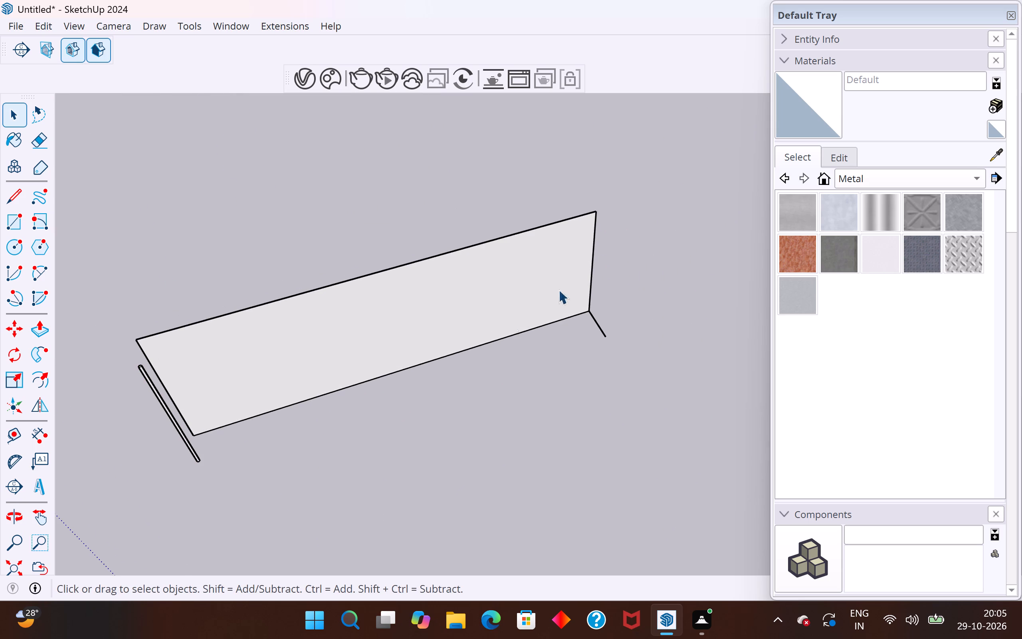
Copy the grouped strip from its bottom corner along the panel onto the short guide line at the opposite end.
click(196, 456)
key(m)
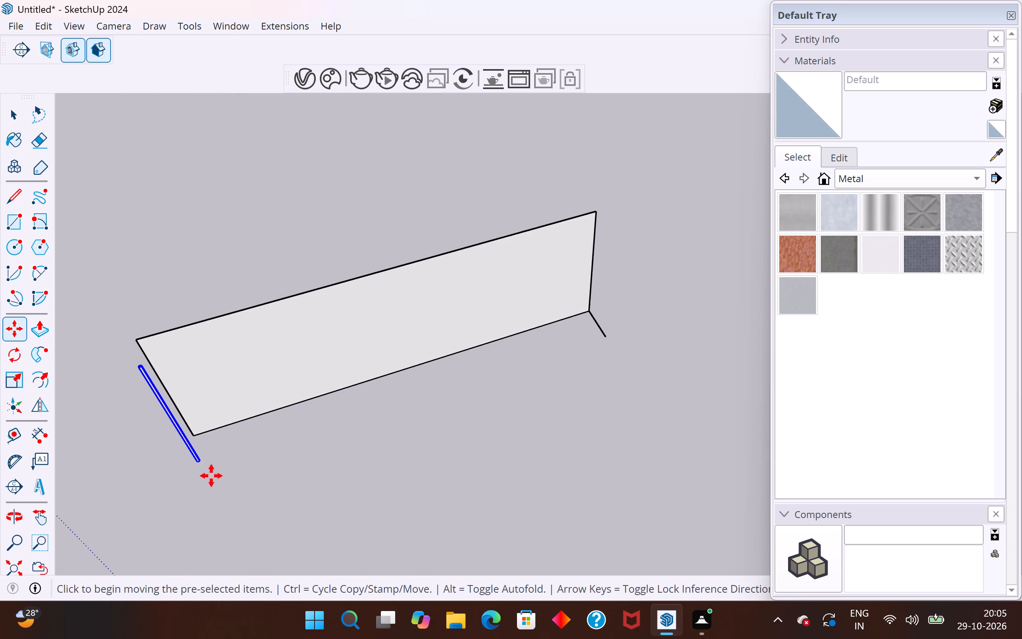
scroll(212, 471, up, 20)
scroll(212, 471, up, 1)
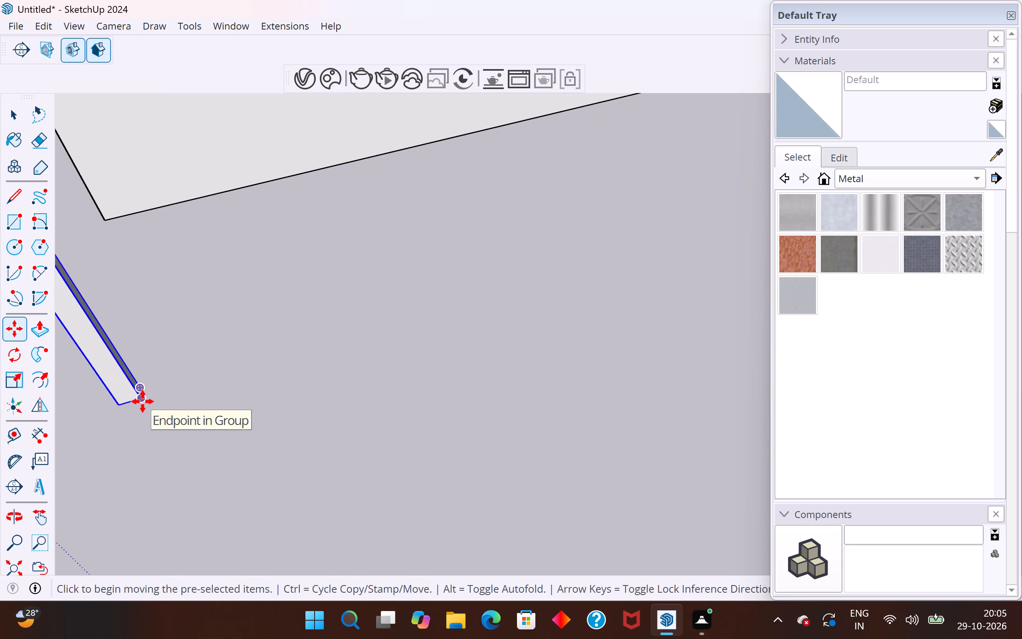
ctrl+click(142, 403)
scroll(142, 403, down, 10)
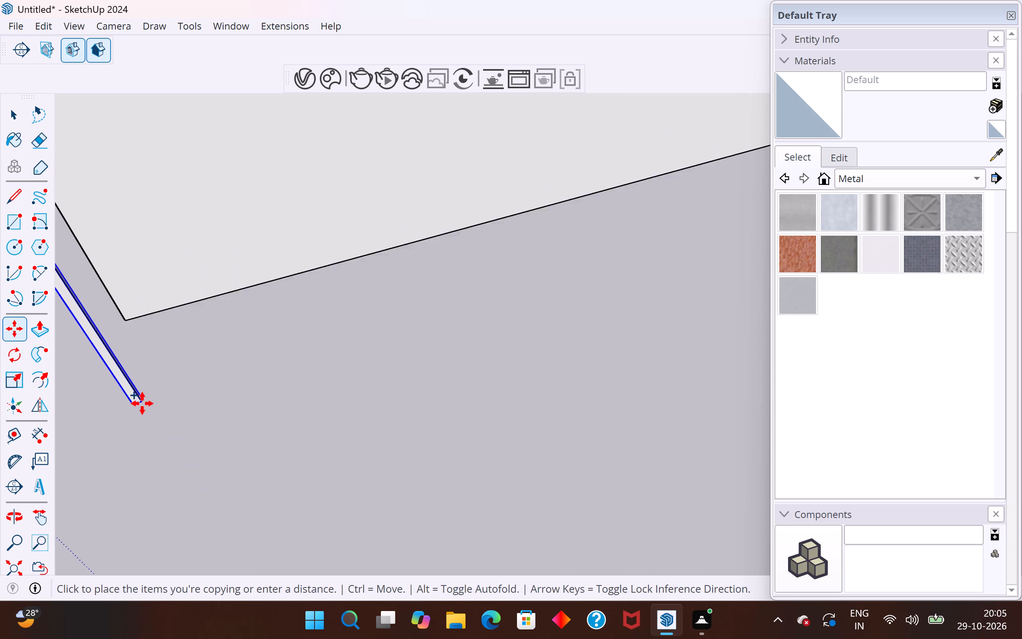
scroll(379, 352, down, 16)
scroll(604, 285, up, 2)
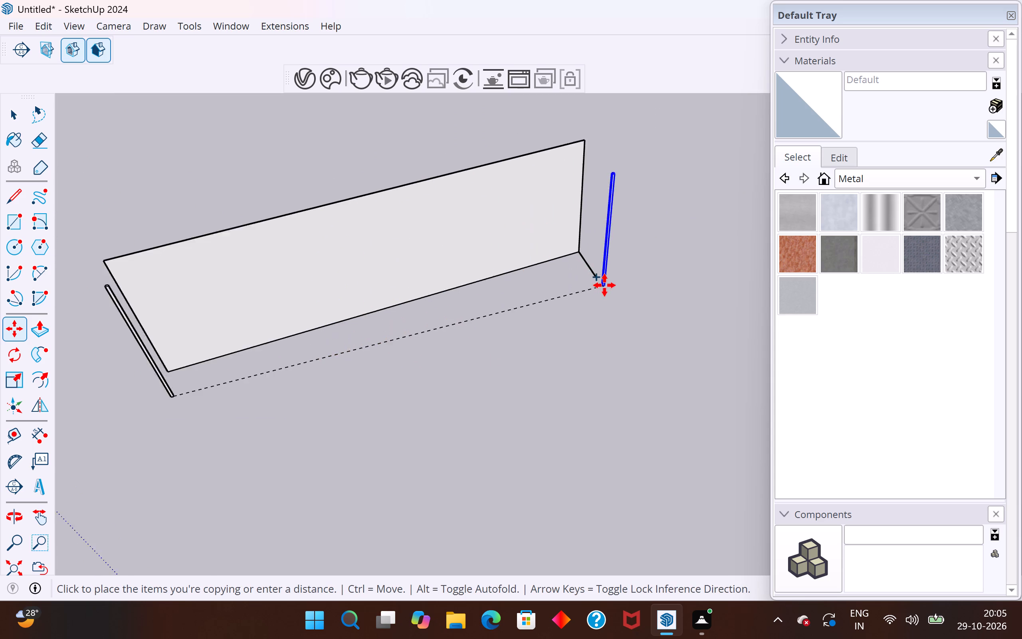
scroll(604, 285, up, 7)
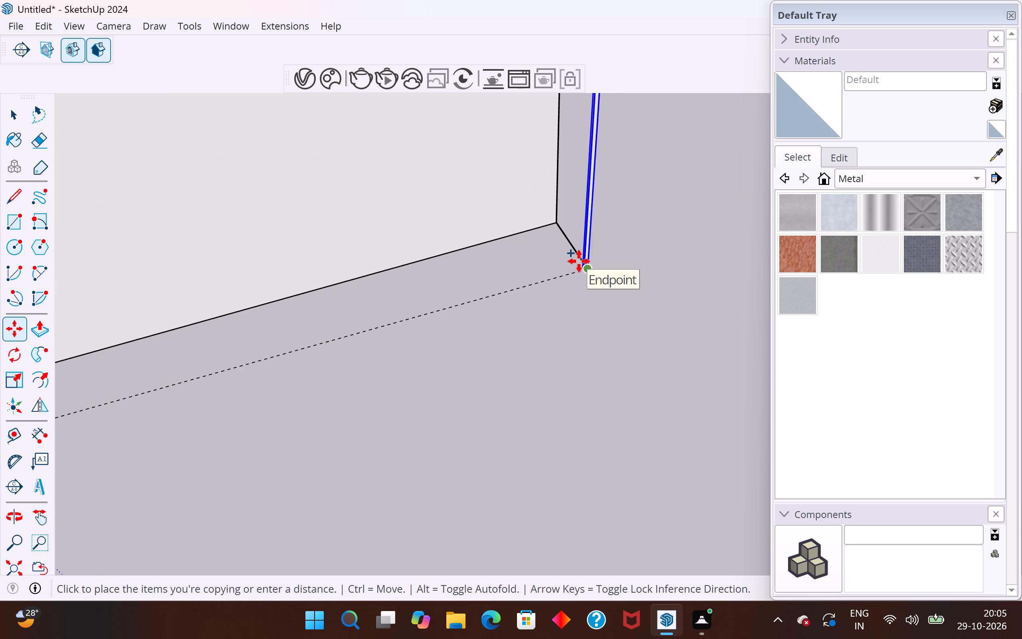
middle_drag(567, 252, 355, 265)
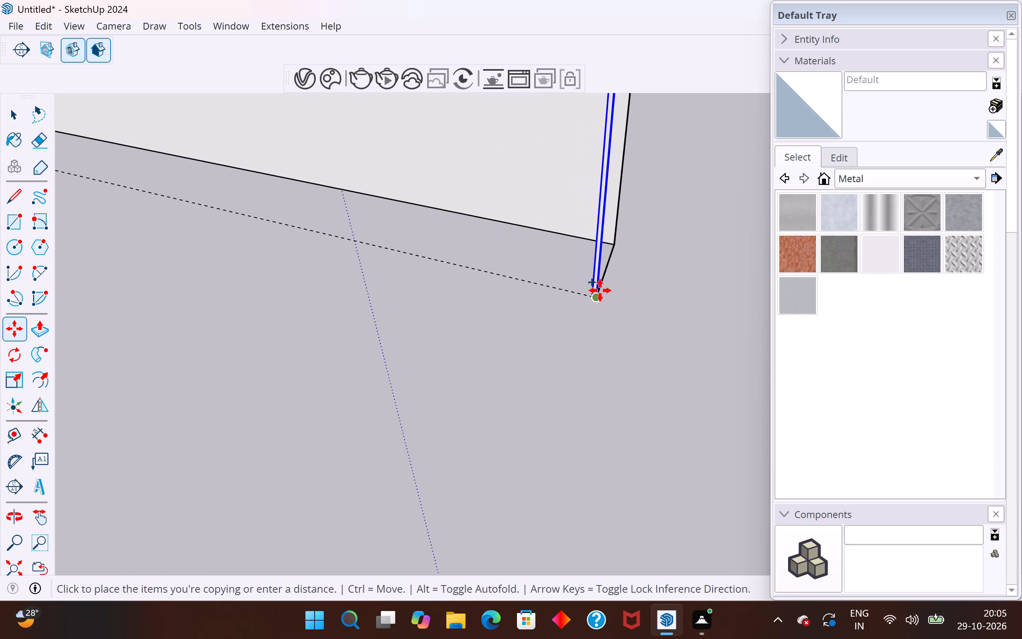
scroll(602, 291, up, 4)
click(604, 280)
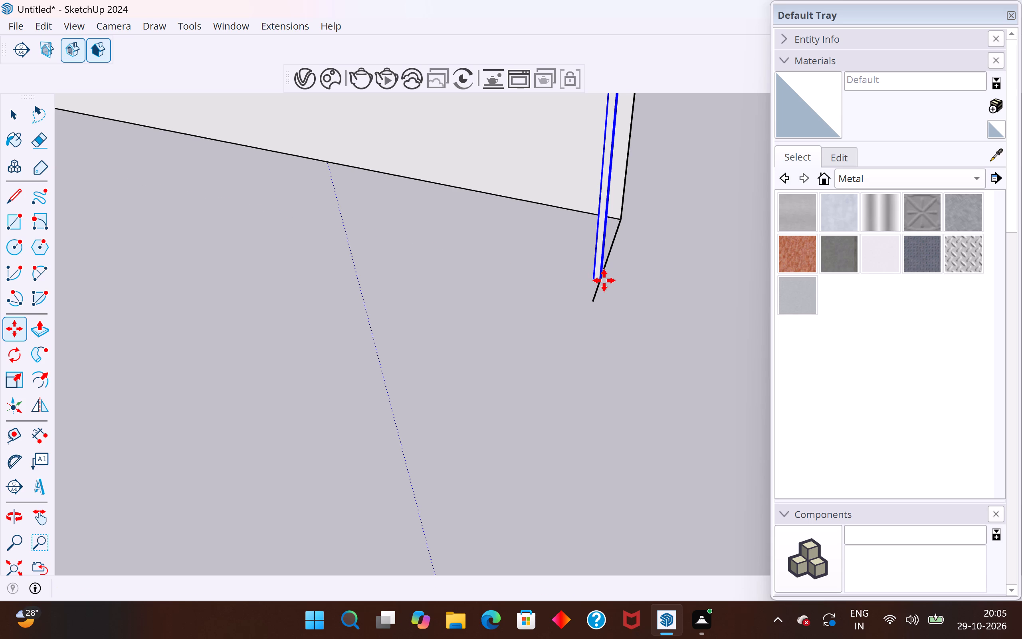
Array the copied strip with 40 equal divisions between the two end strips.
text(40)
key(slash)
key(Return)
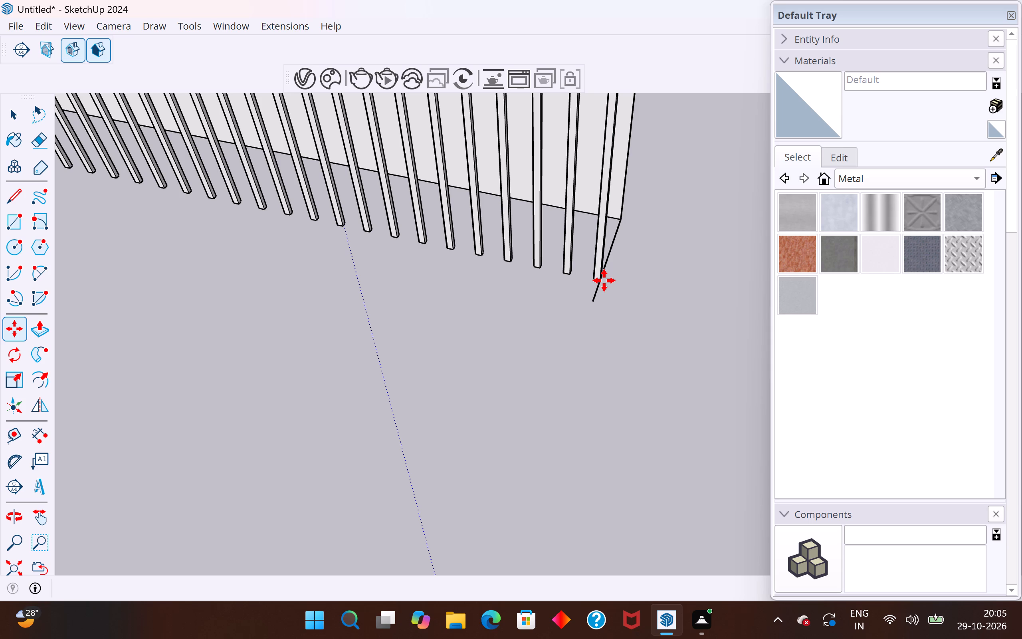
Set the strip array to 100 equal divisions between the two end strips and clear the selection.
text(10)
text(0/)
key(Return)
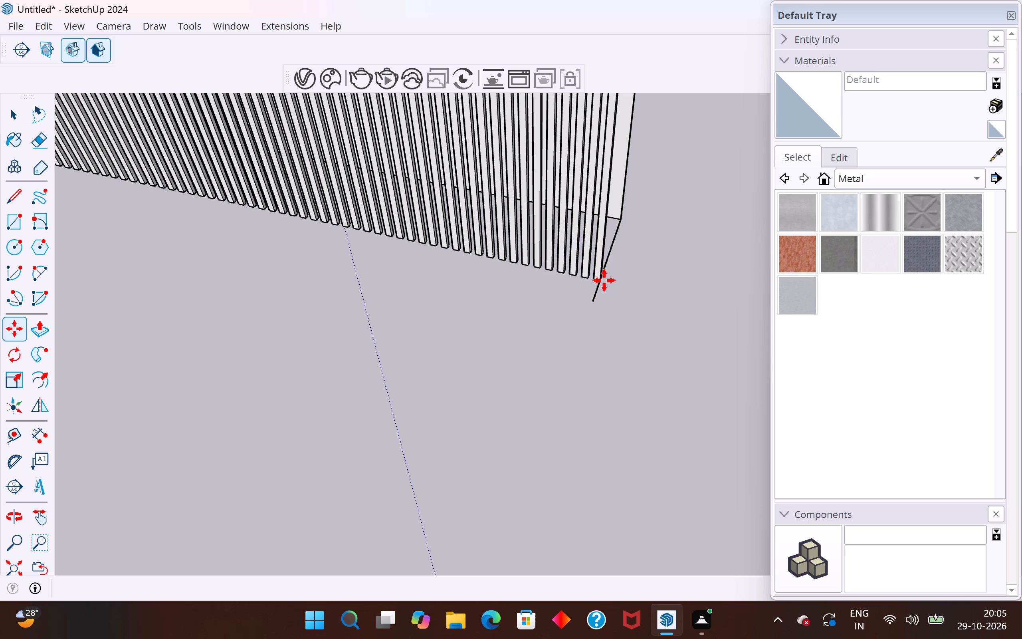
scroll(672, 494, down, 14)
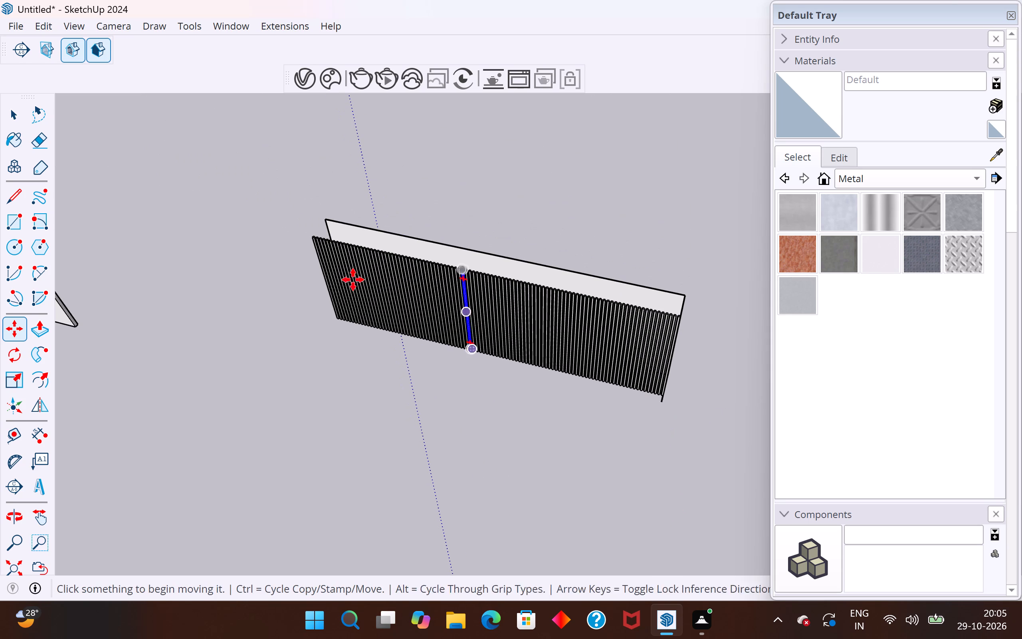
click(15, 115)
click(186, 368)
Delete the backing panel face behind the strips along with its boundary edges and the short guide line.
middle_drag(493, 413, 812, 356)
scroll(546, 385, up, 4)
middle_drag(529, 353, 364, 328)
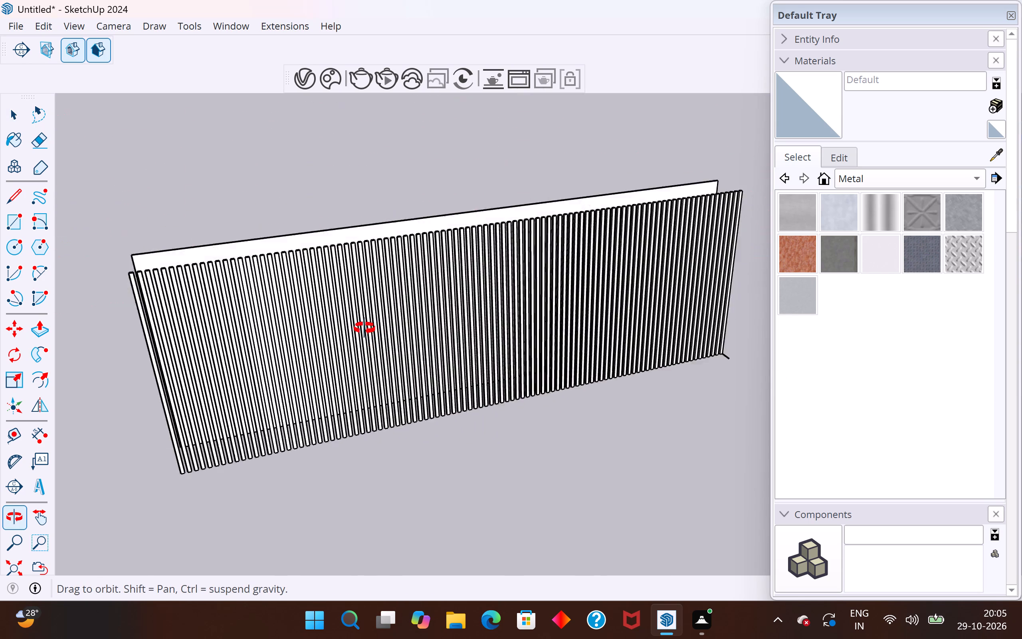
middle_drag(364, 328, 255, 362)
scroll(252, 356, down, 6)
middle_drag(540, 324, 143, 342)
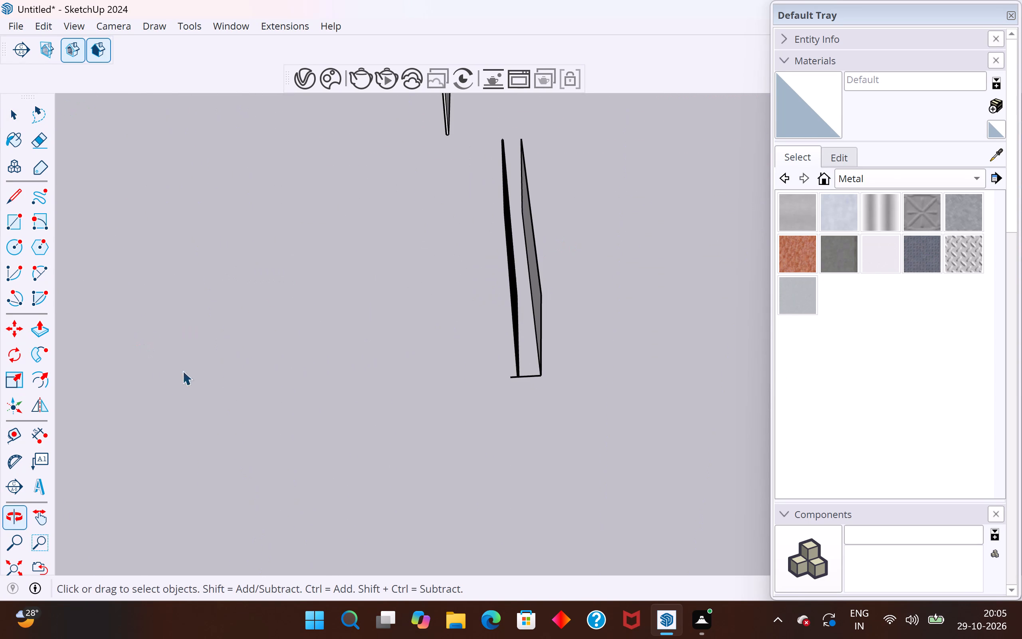
click(542, 325)
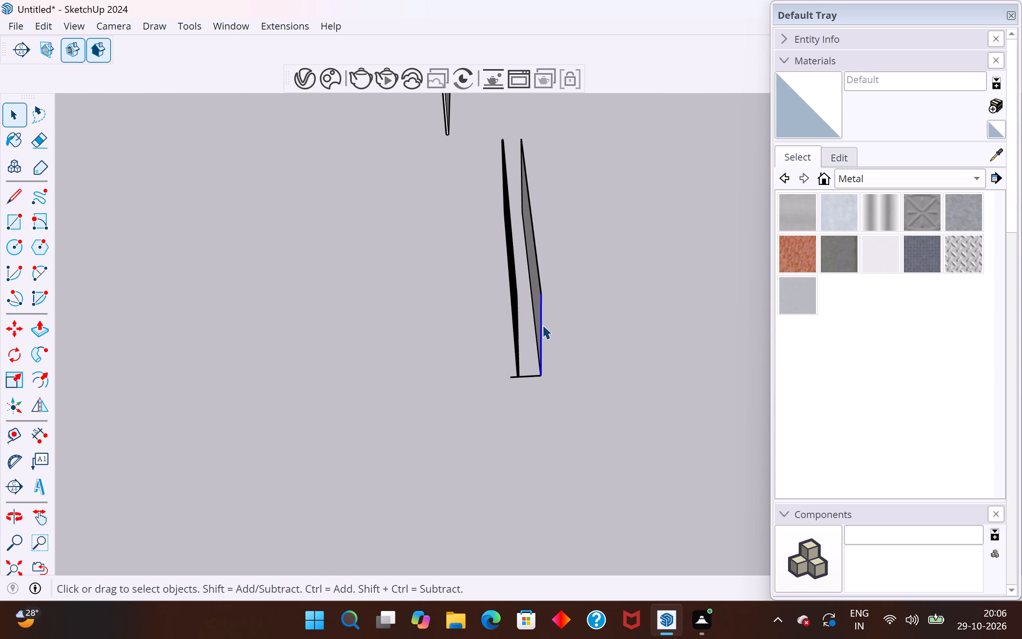
key(Delete)
middle_drag(620, 344, 579, 348)
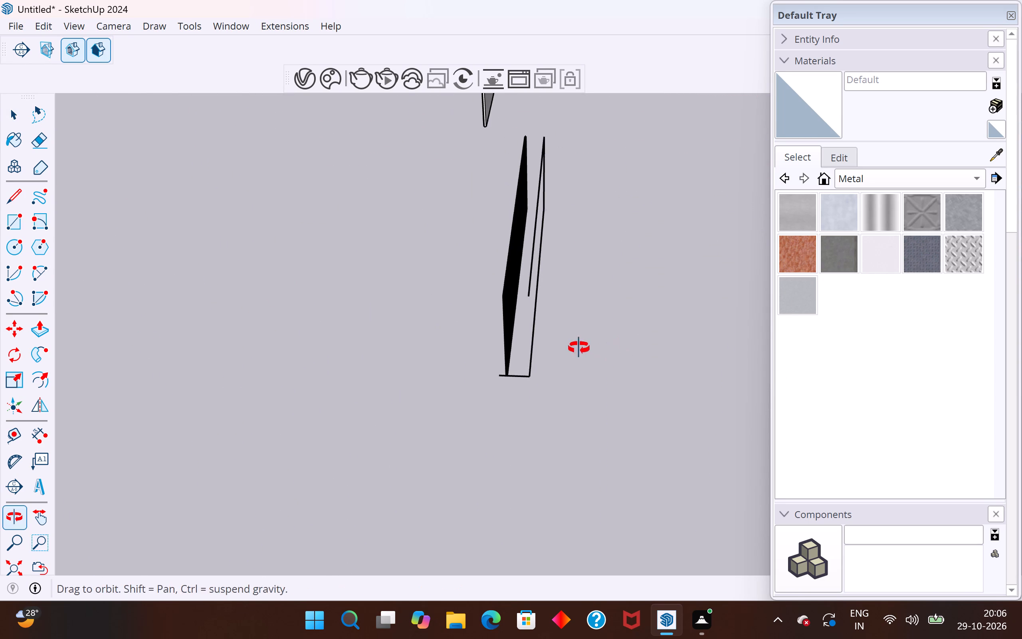
middle_drag(579, 348, 576, 349)
drag(543, 359, 519, 394)
key(Delete)
drag(561, 131, 554, 180)
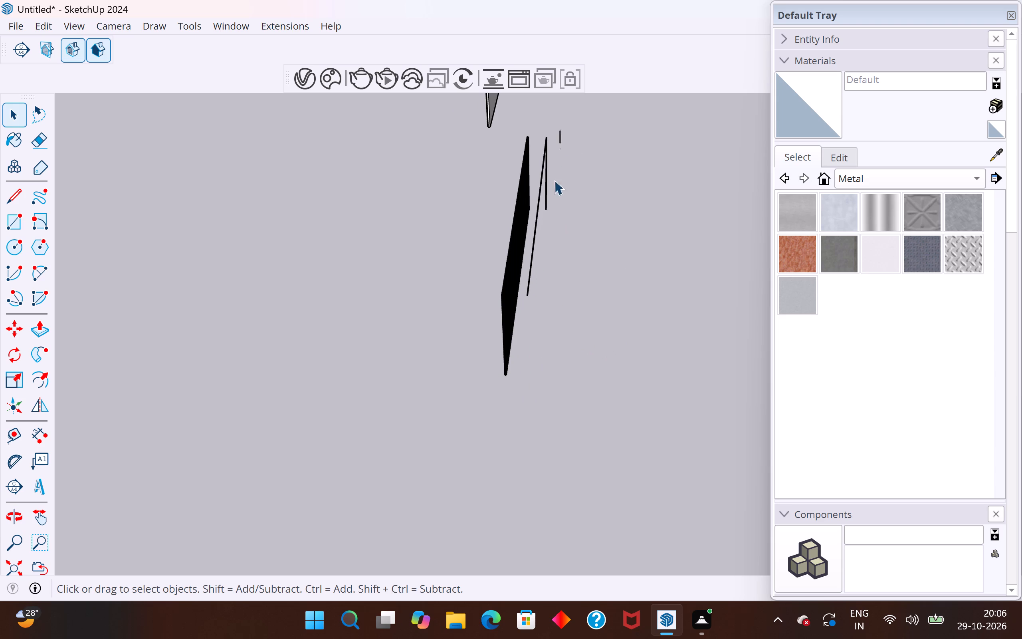
drag(554, 180, 539, 204)
key(Delete)
click(530, 254)
key(Delete)
Select all the arrayed vertical strips and combine them into one group.
middle_drag(543, 324, 629, 273)
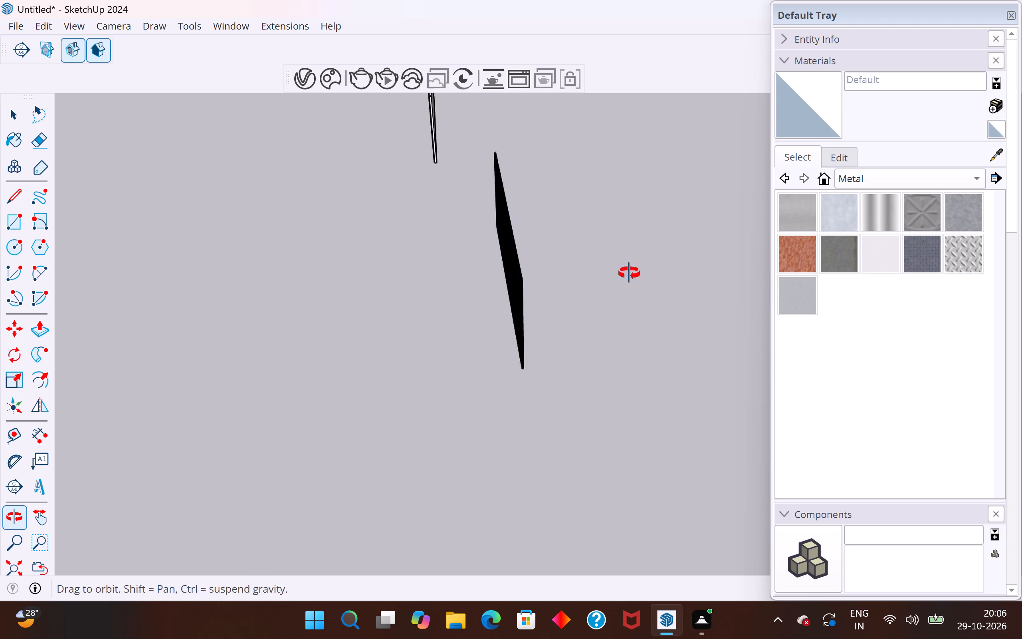
middle_drag(629, 273, 676, 263)
double_click(532, 269)
click(618, 299)
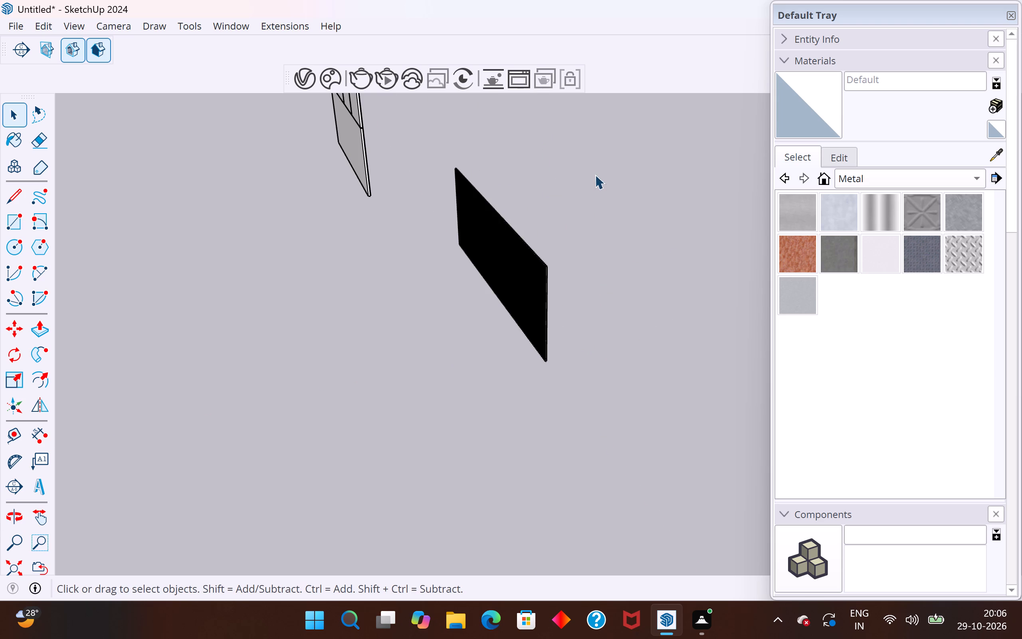
drag(622, 147, 438, 409)
right_click(512, 278)
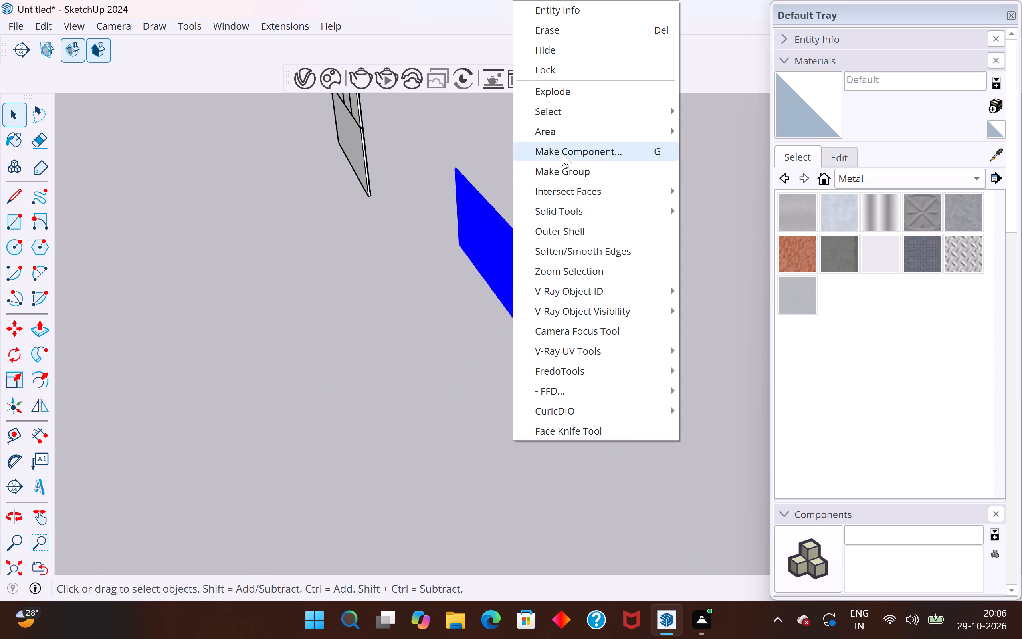
click(543, 172)
click(408, 279)
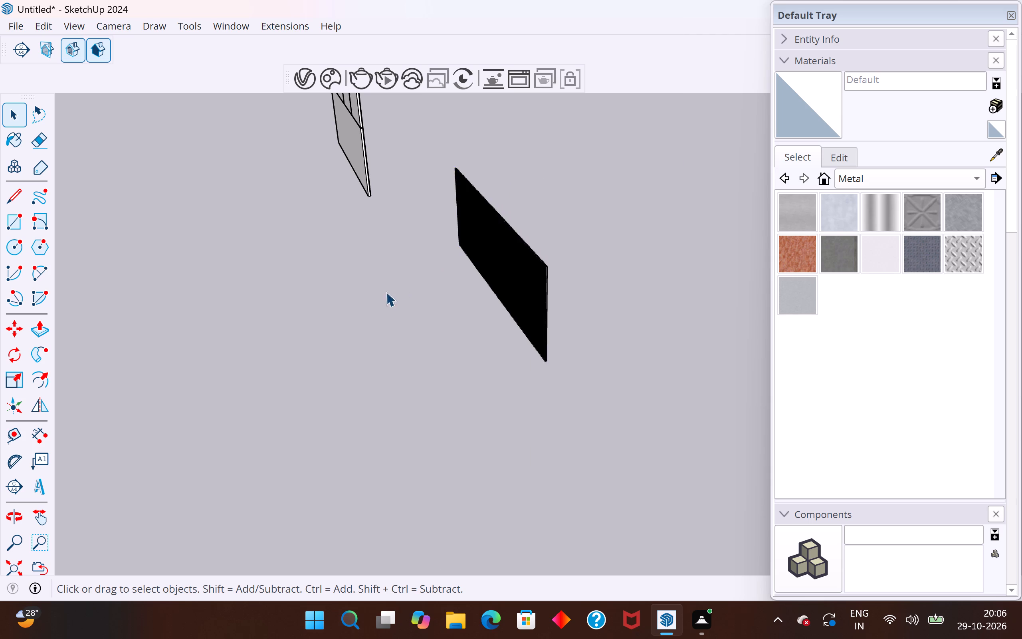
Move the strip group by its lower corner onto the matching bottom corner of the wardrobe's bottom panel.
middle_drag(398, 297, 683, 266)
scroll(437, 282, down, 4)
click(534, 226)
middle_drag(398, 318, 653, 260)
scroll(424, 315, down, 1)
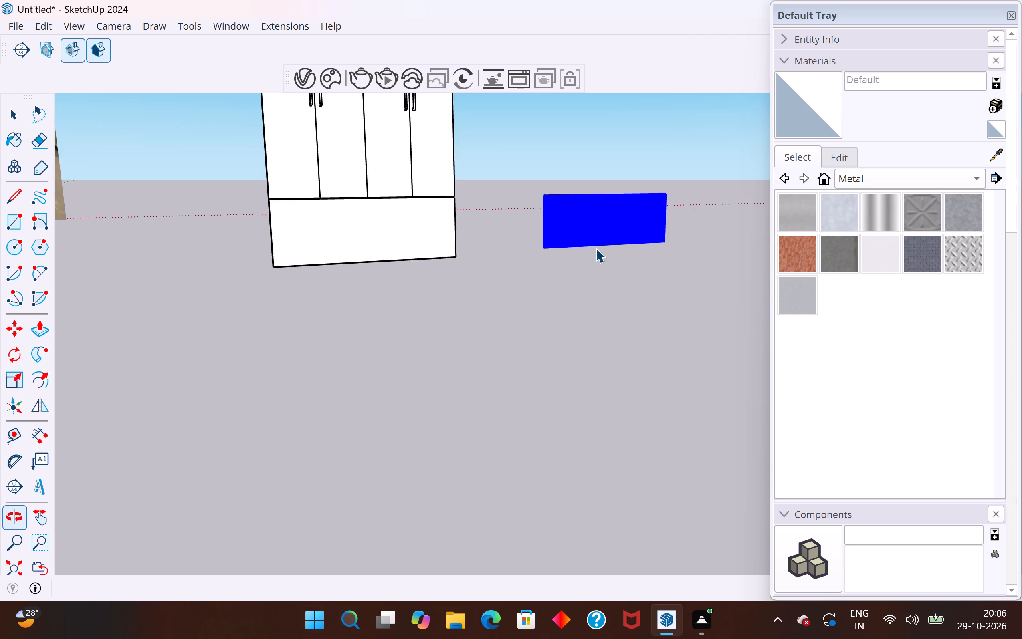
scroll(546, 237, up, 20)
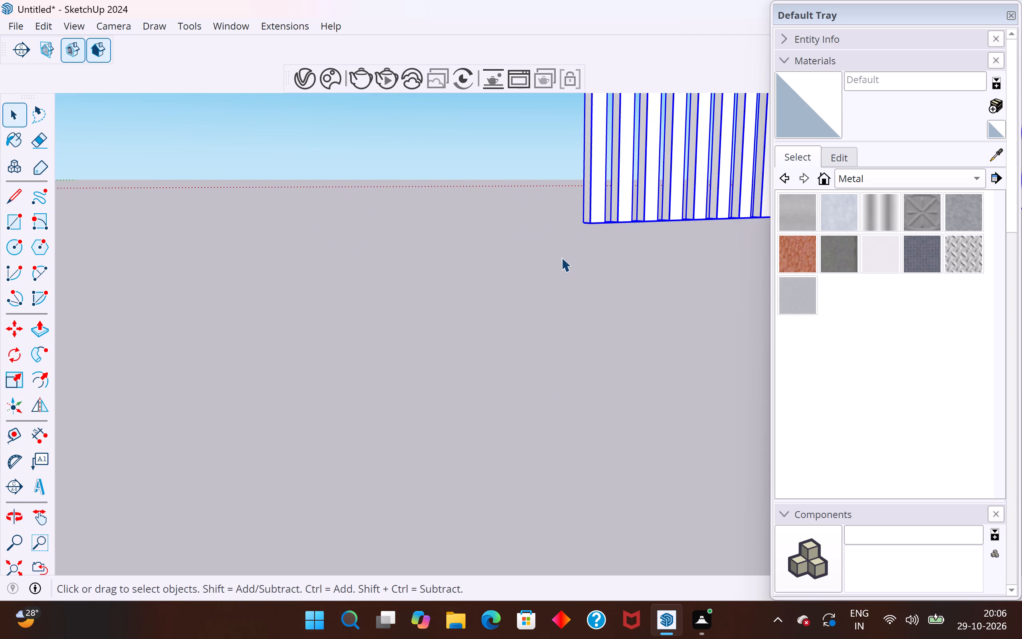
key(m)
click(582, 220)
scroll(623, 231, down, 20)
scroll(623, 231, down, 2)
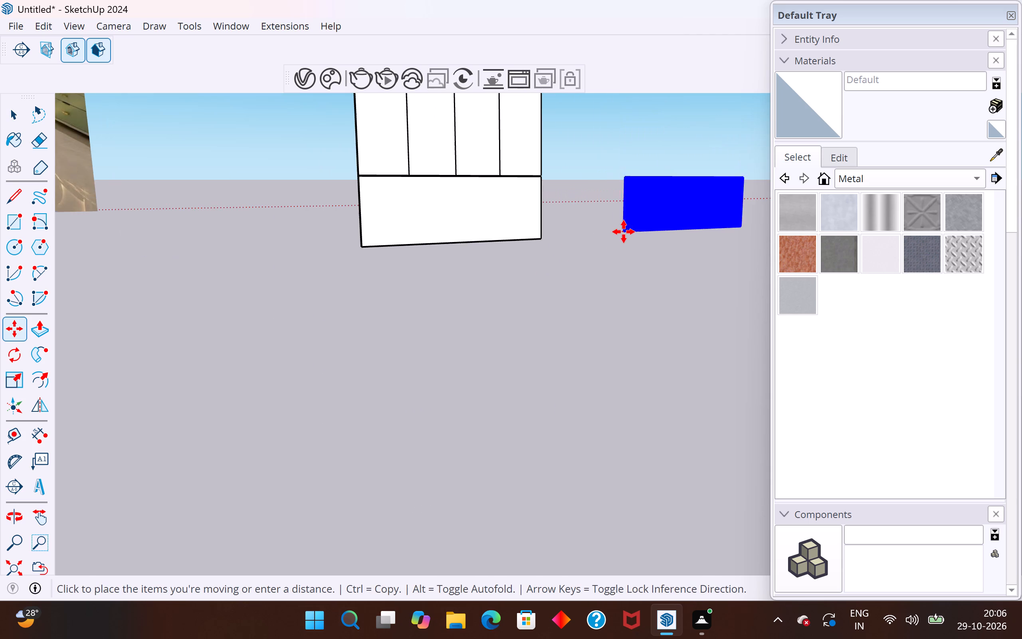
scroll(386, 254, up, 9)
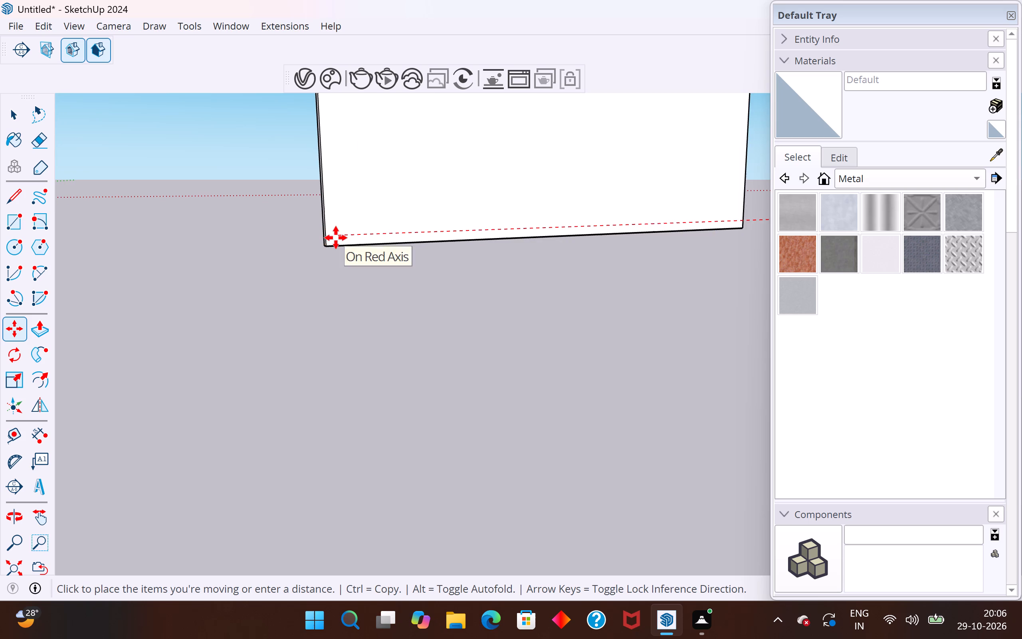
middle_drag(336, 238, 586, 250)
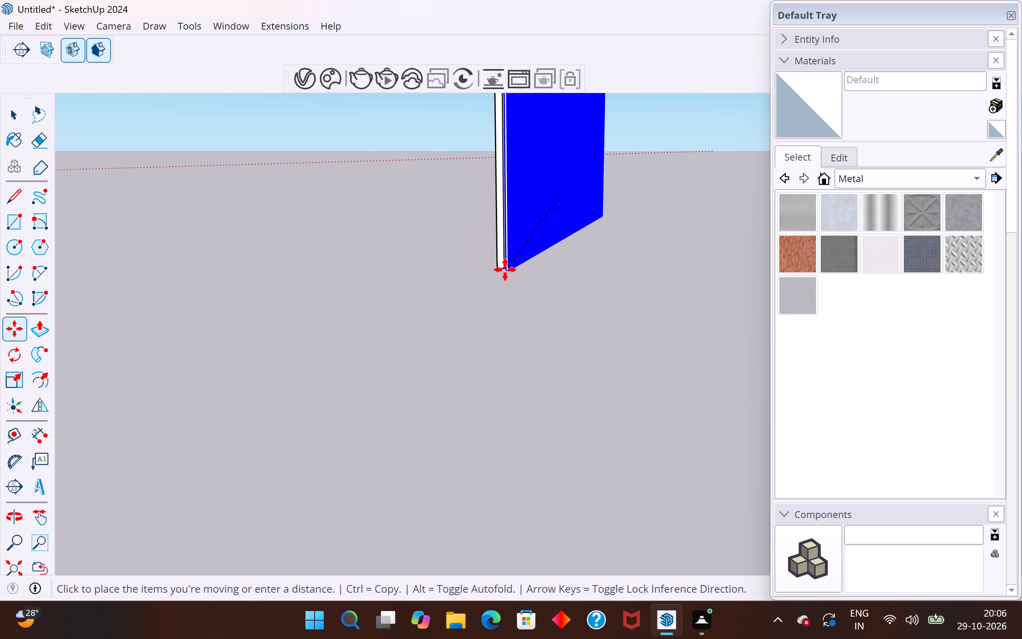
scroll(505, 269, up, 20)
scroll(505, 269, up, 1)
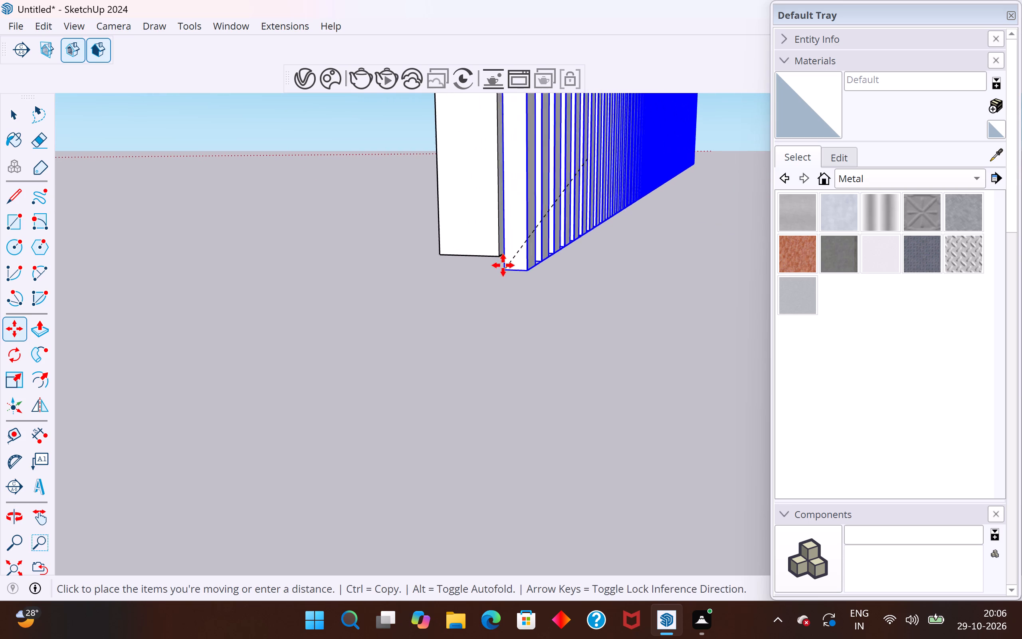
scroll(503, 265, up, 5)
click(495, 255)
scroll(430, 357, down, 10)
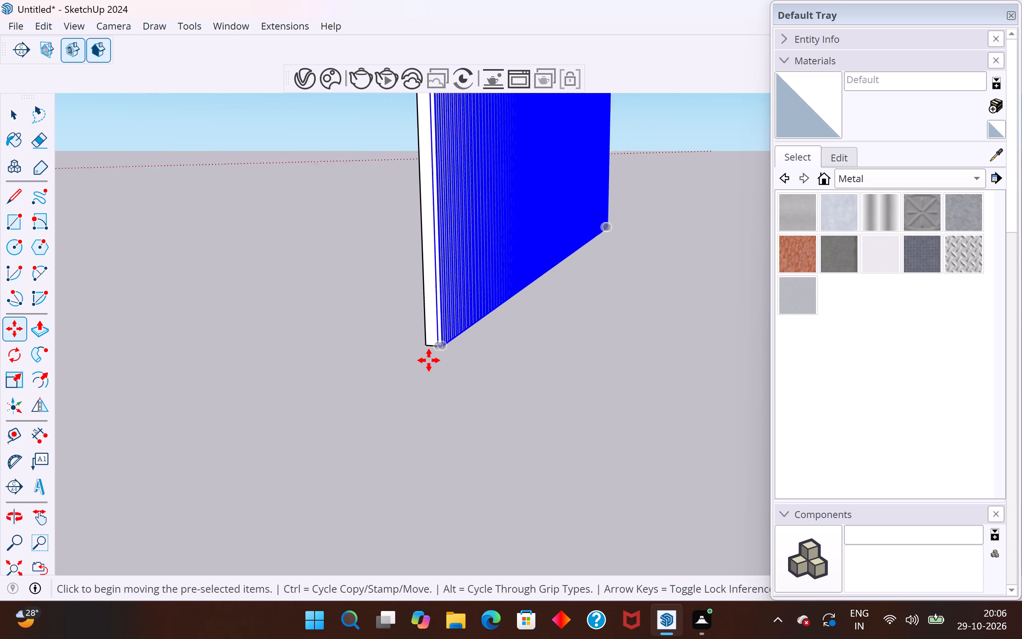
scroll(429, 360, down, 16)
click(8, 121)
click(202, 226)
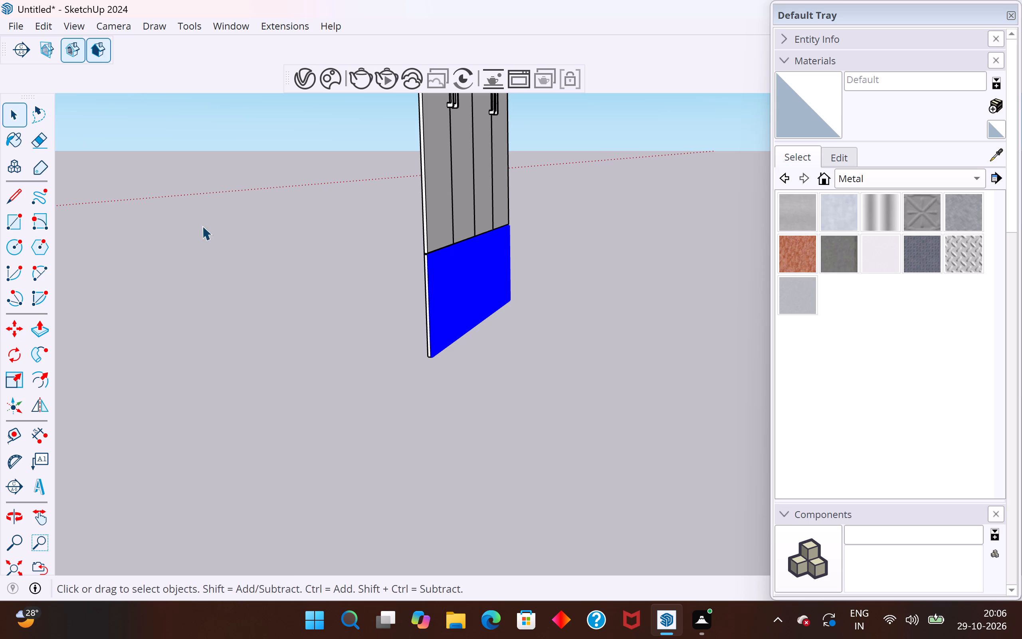
Undo the placement, grouping, panel deletion and strip array, back to the single original strip in front of the separate backing panel.
middle_drag(462, 319, 60, 377)
scroll(628, 251, up, 4)
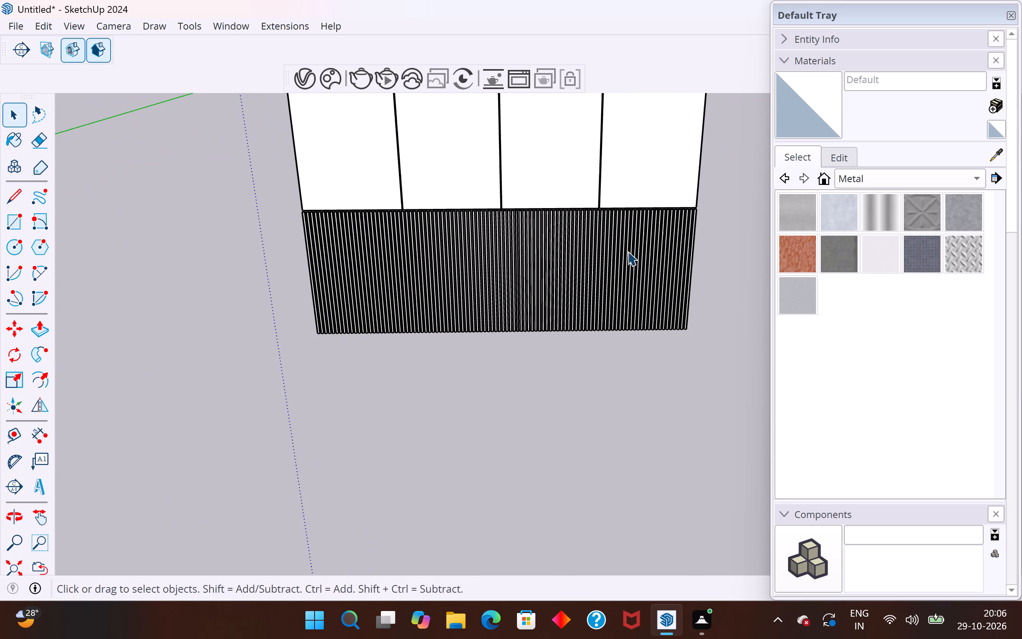
middle_drag(529, 266, 667, 229)
key(m)
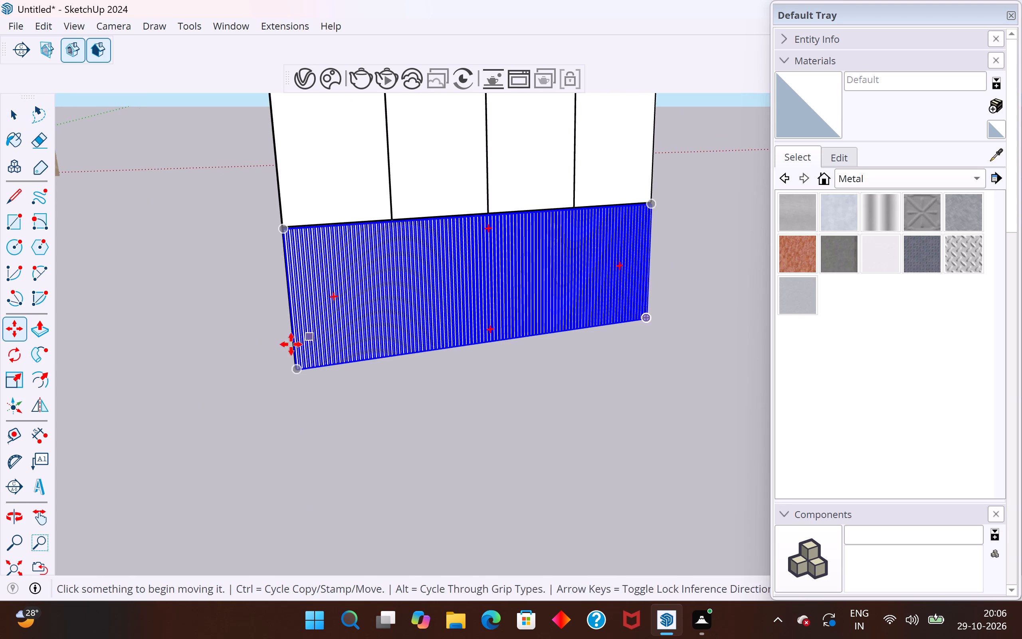
key(ctrl+z)
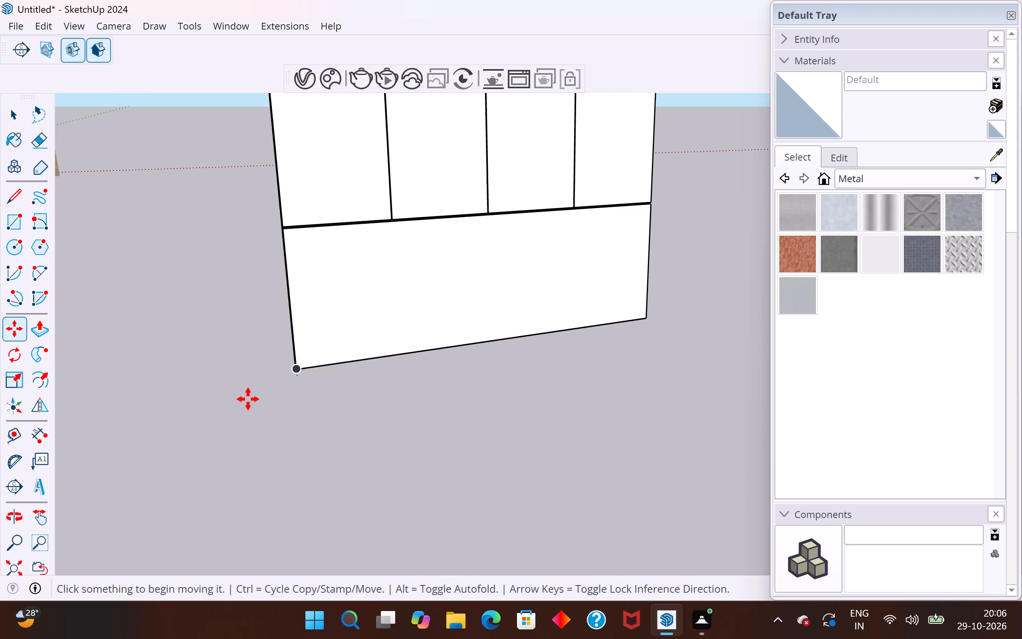
scroll(248, 399, down, 3)
key(ctrl+z)
key(ctrl+z)
key(ctrl+z)
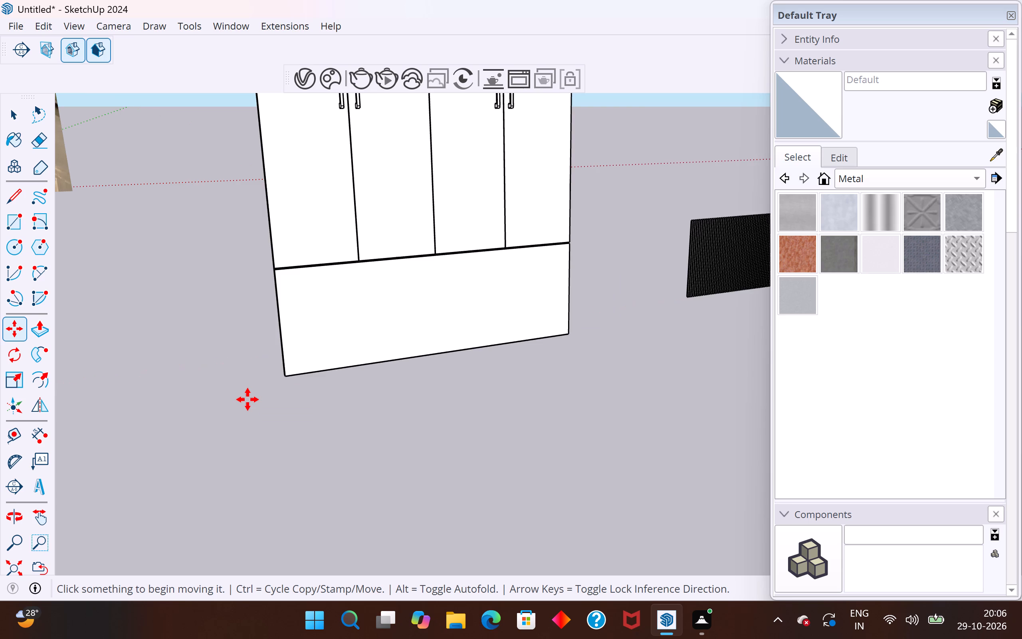
key(ctrl+z)
key(ctrl+z)
key(ctrl+z)
key(ctrl+z)
key(ctrl+z)
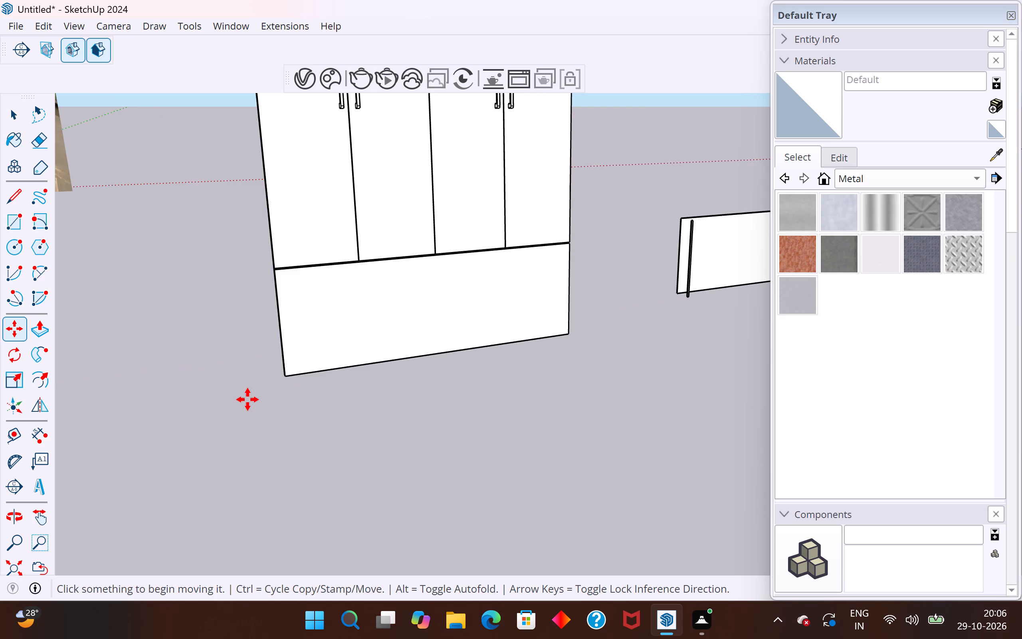
Open the single strip's group and widen the strip by extruding its narrow side face with Push/Pull.
click(6, 109)
scroll(125, 383, down, 14)
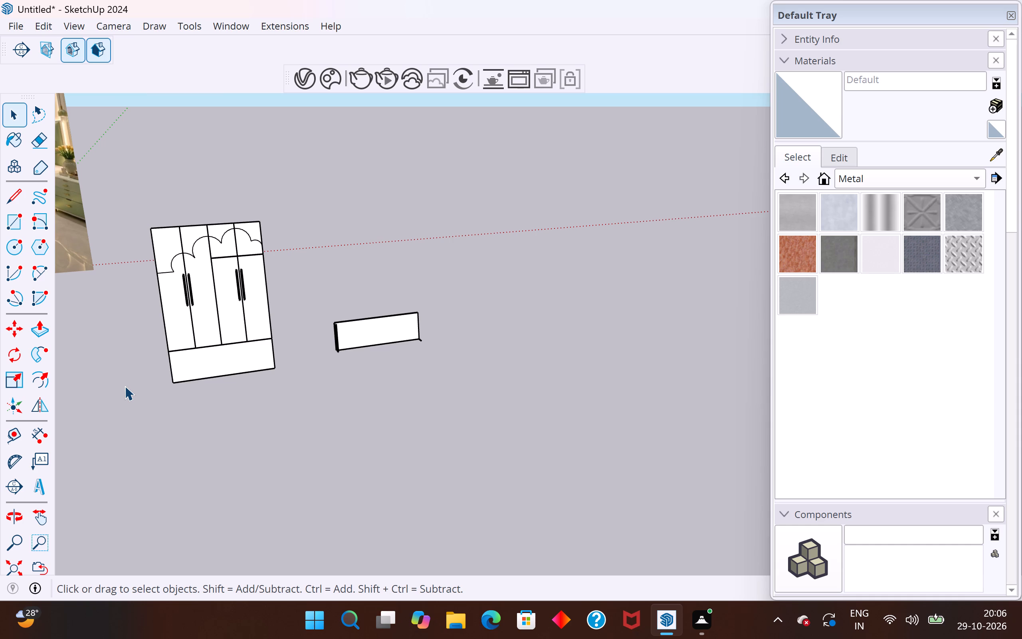
scroll(396, 301, up, 4)
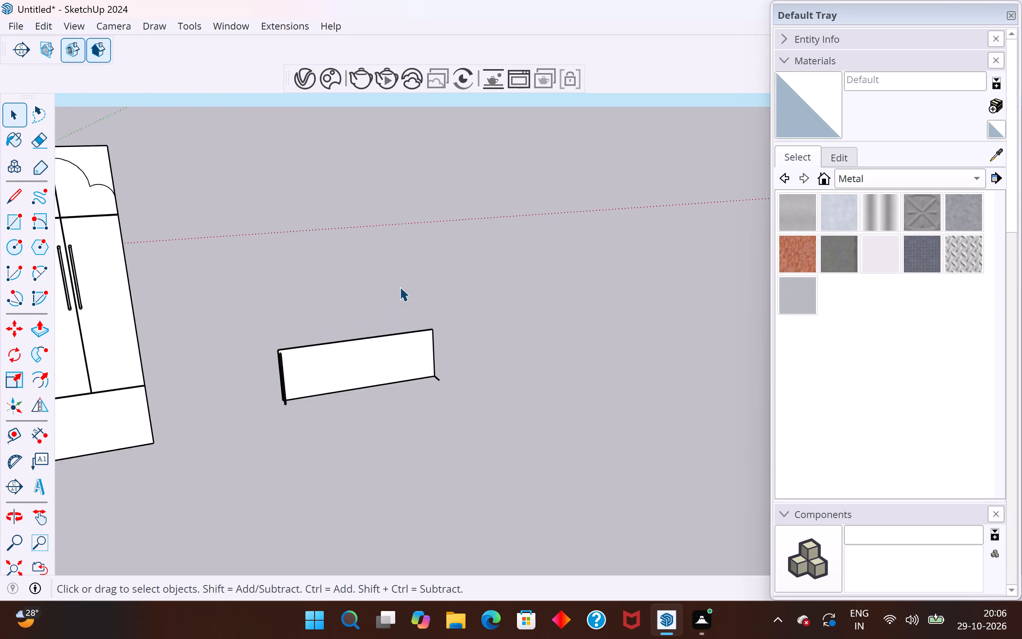
scroll(400, 287, up, 4)
middle_drag(501, 351, 256, 423)
scroll(306, 336, up, 12)
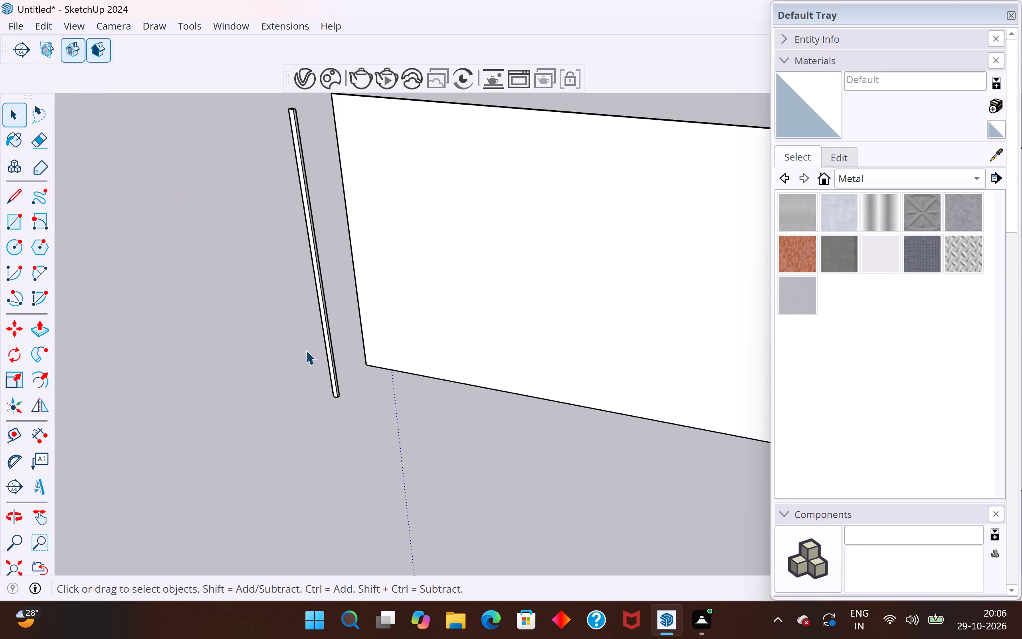
scroll(306, 350, up, 14)
click(311, 398)
click(310, 397)
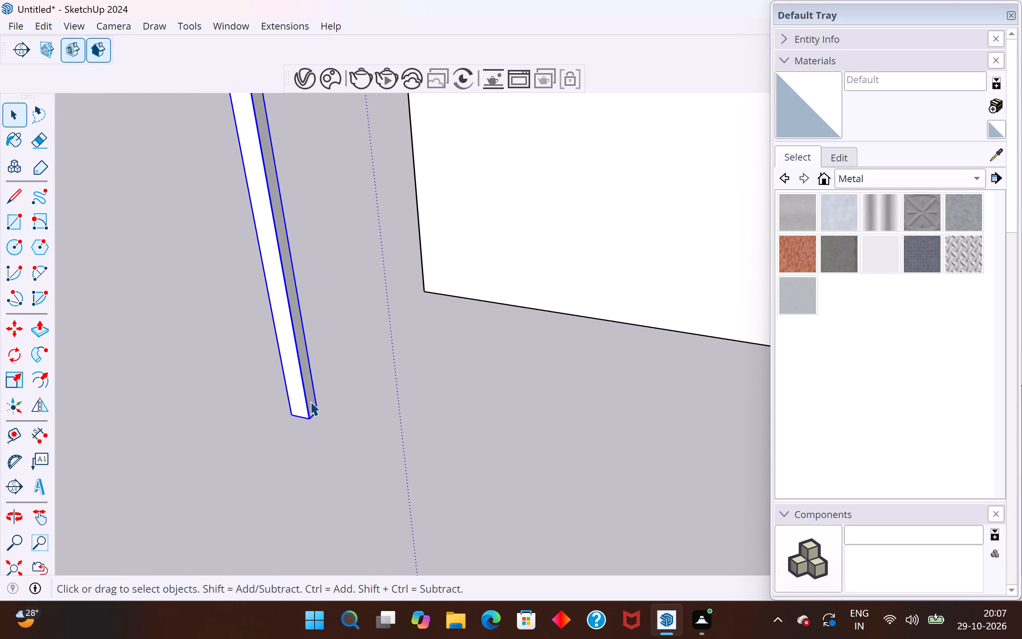
click(310, 401)
double_click(312, 397)
click(312, 391)
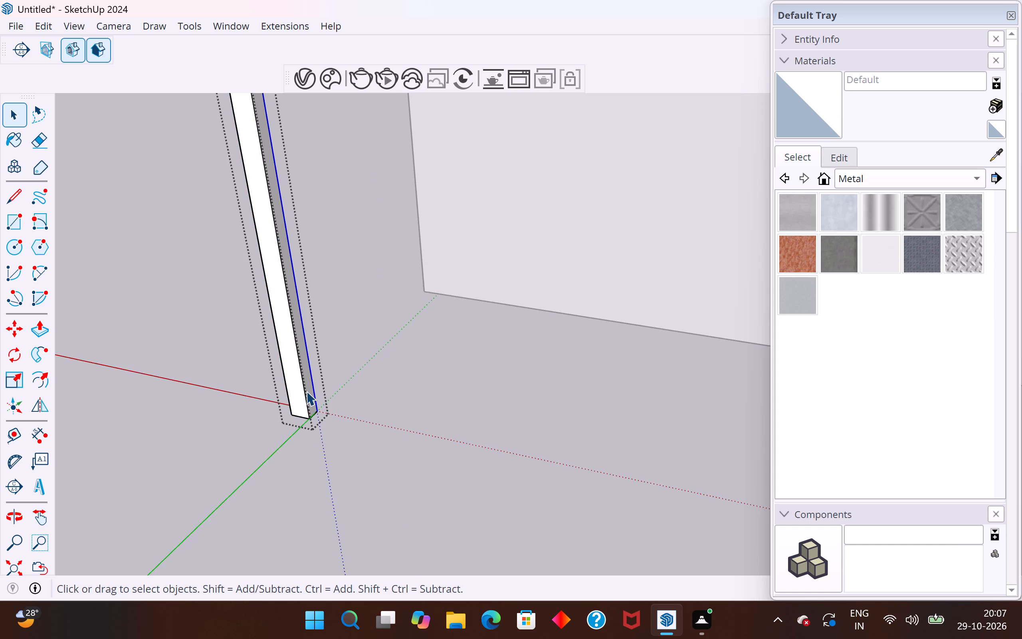
click(306, 391)
click(314, 399)
scroll(314, 399, up, 9)
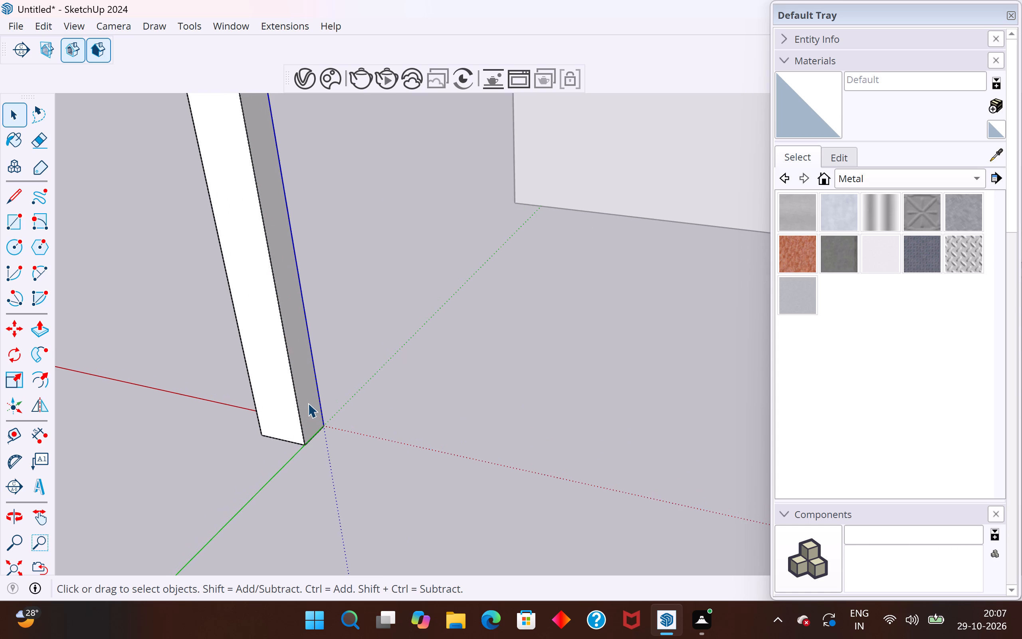
click(308, 403)
click(43, 323)
scroll(367, 437, up, 4)
click(282, 424)
click(300, 460)
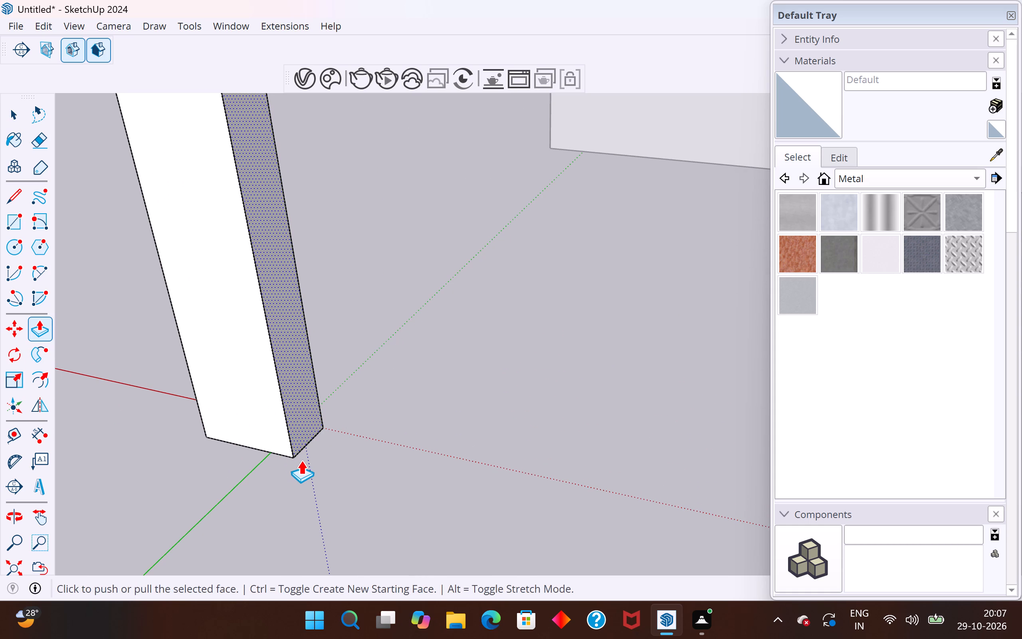
click(4, 115)
click(454, 350)
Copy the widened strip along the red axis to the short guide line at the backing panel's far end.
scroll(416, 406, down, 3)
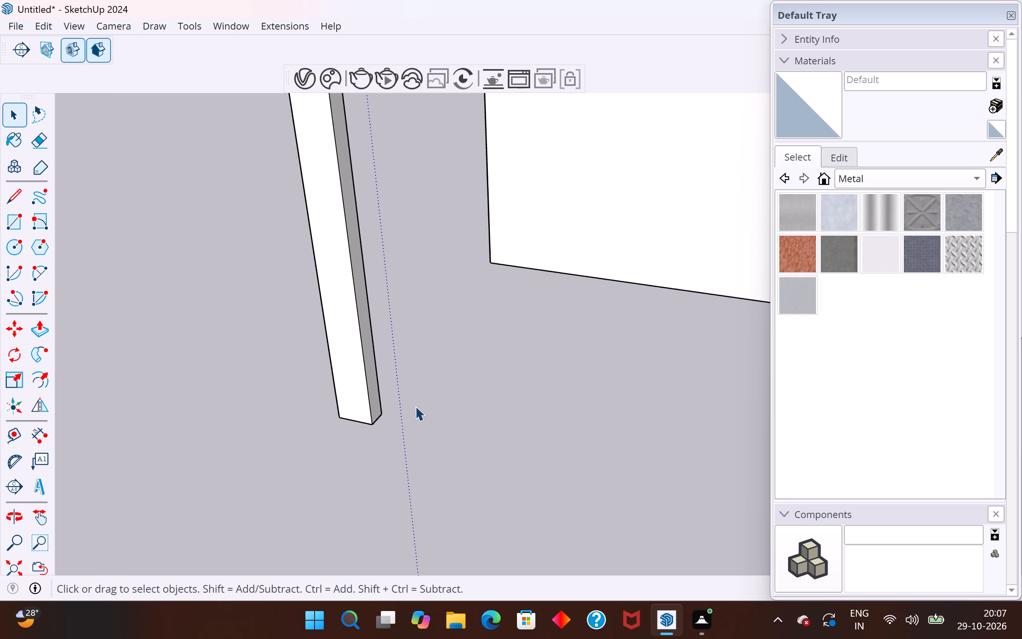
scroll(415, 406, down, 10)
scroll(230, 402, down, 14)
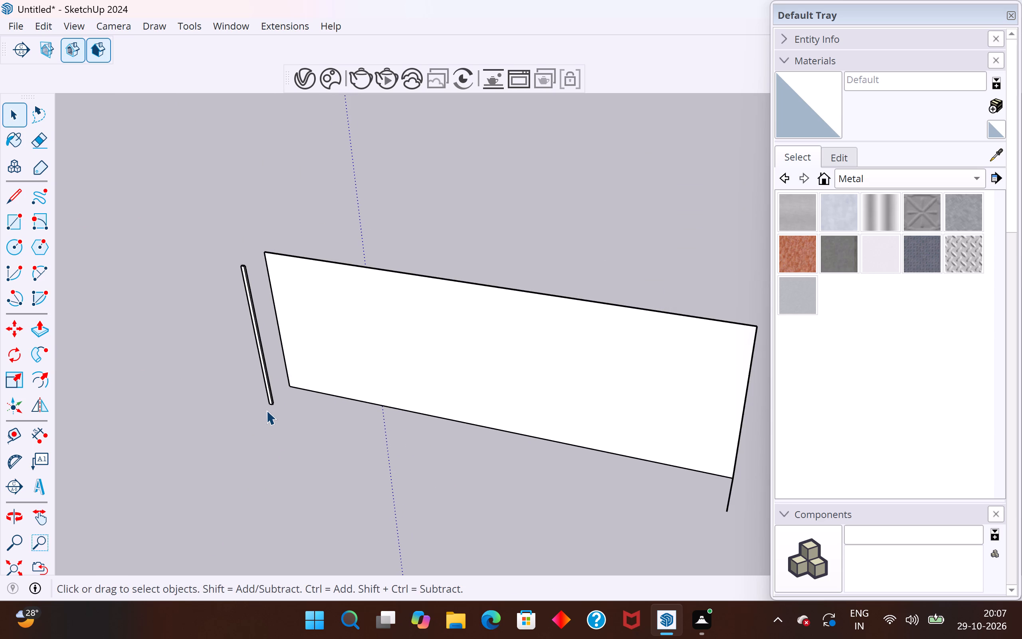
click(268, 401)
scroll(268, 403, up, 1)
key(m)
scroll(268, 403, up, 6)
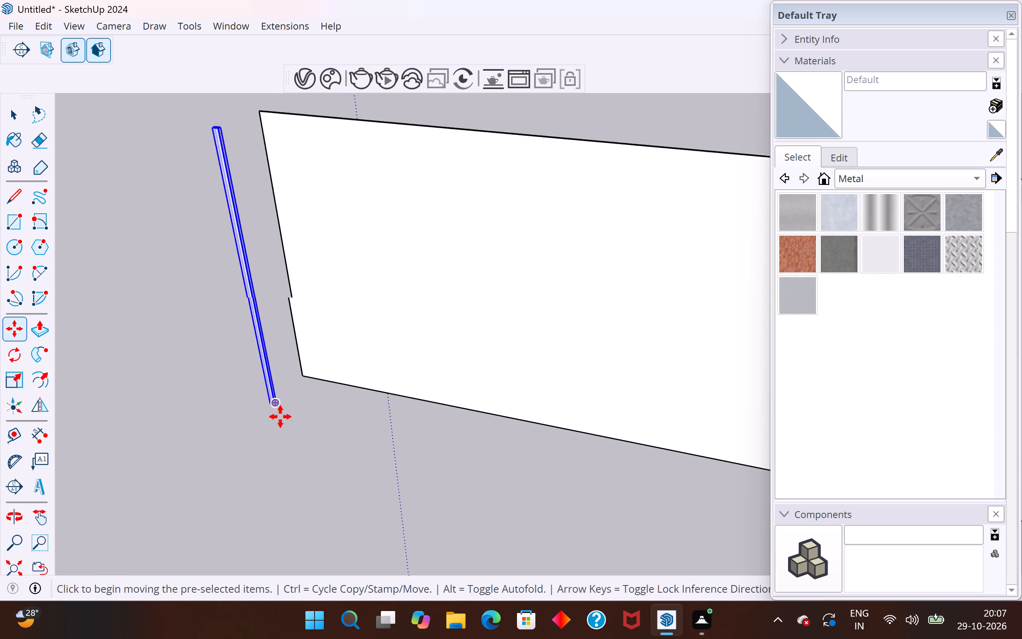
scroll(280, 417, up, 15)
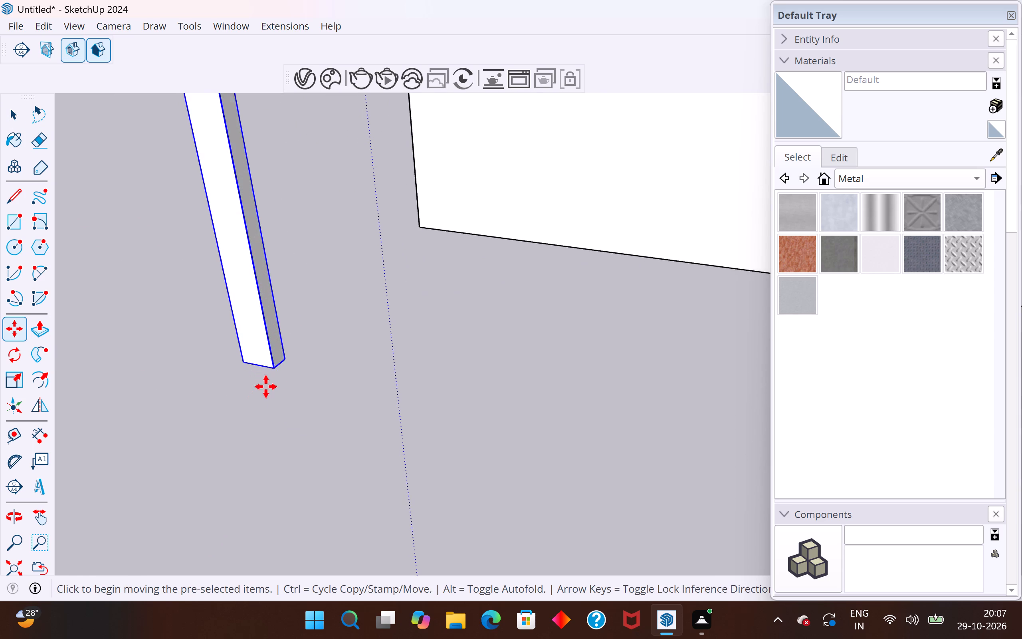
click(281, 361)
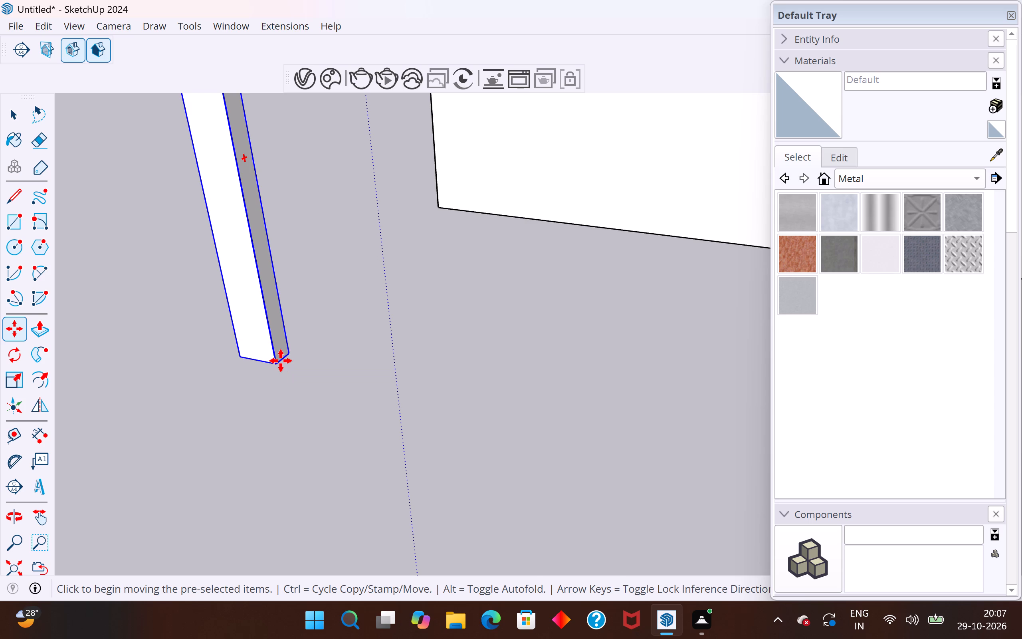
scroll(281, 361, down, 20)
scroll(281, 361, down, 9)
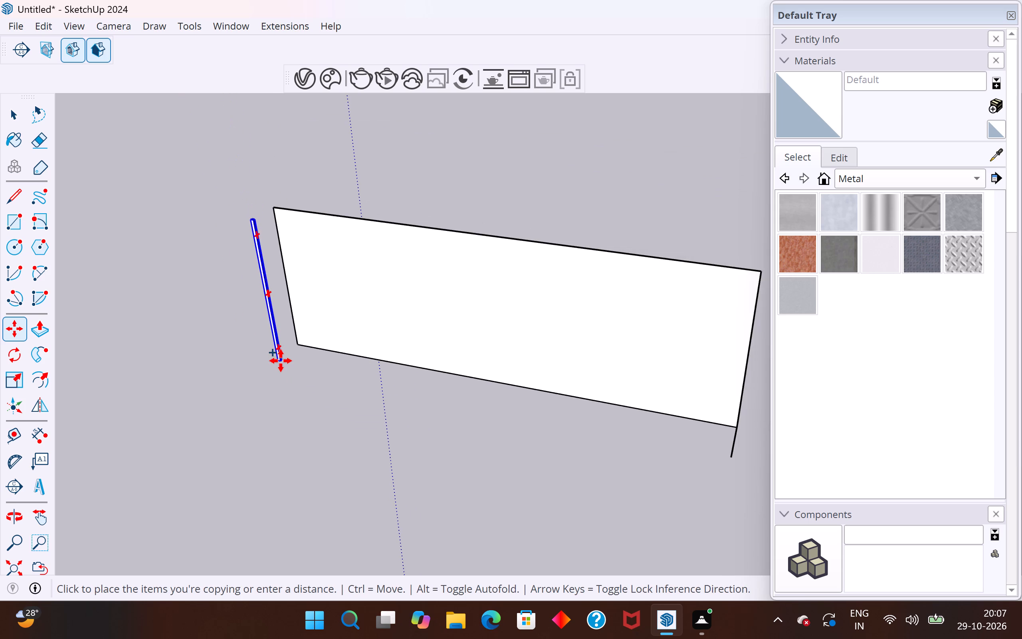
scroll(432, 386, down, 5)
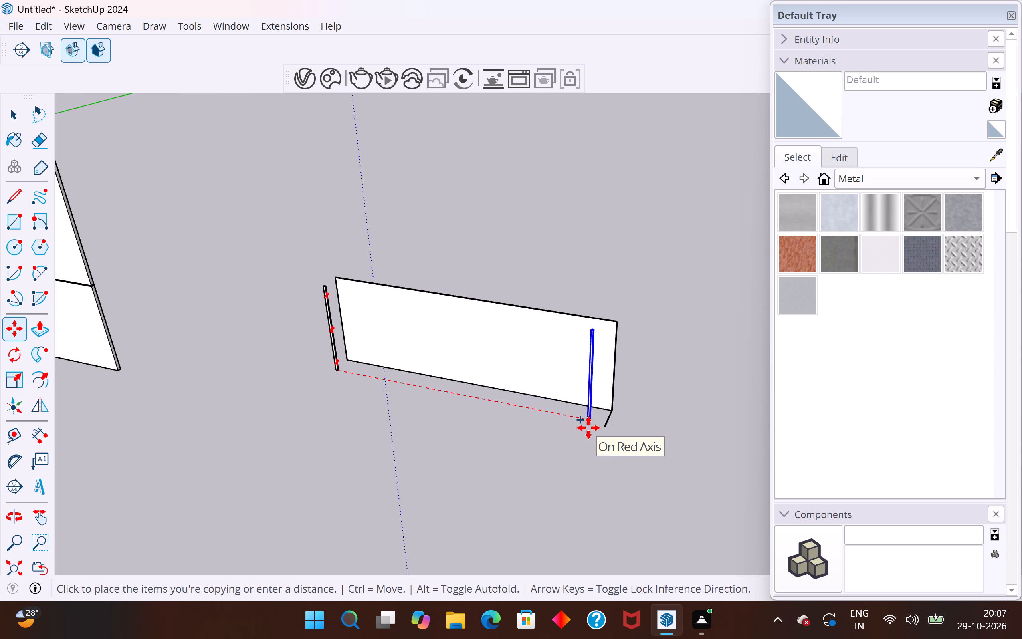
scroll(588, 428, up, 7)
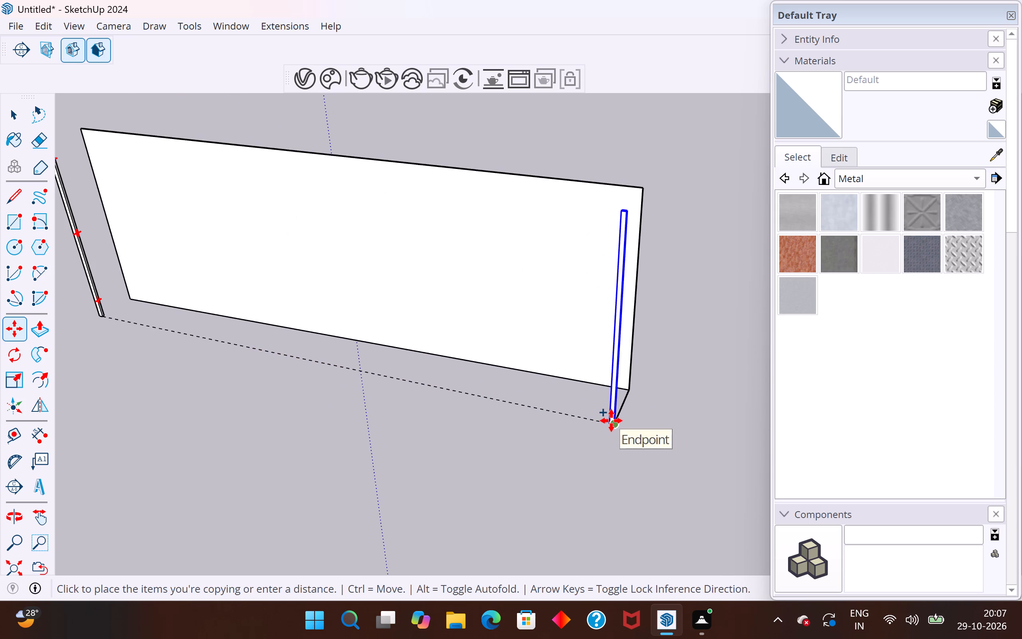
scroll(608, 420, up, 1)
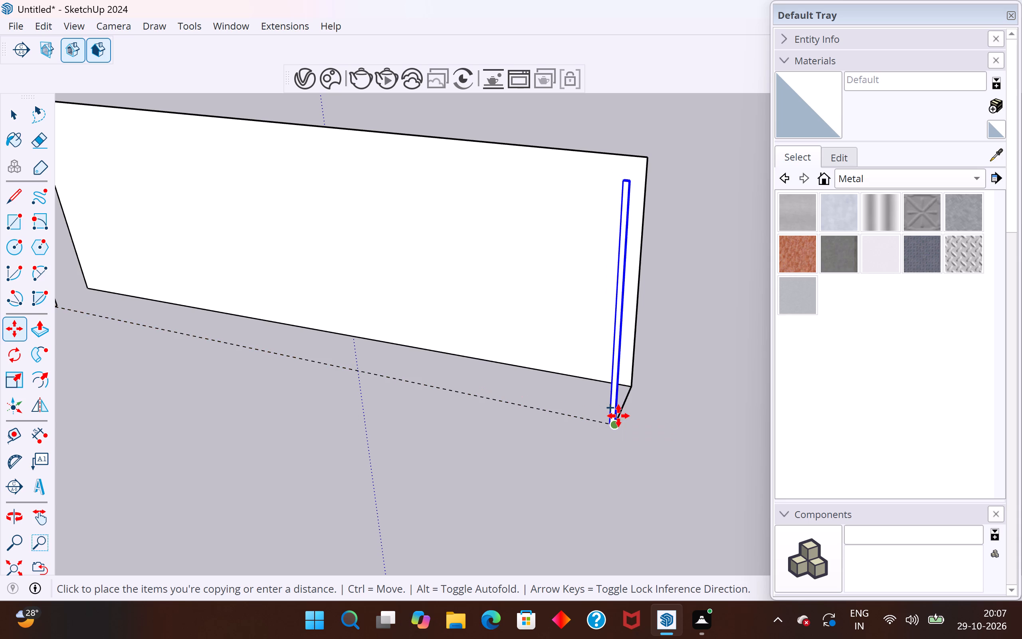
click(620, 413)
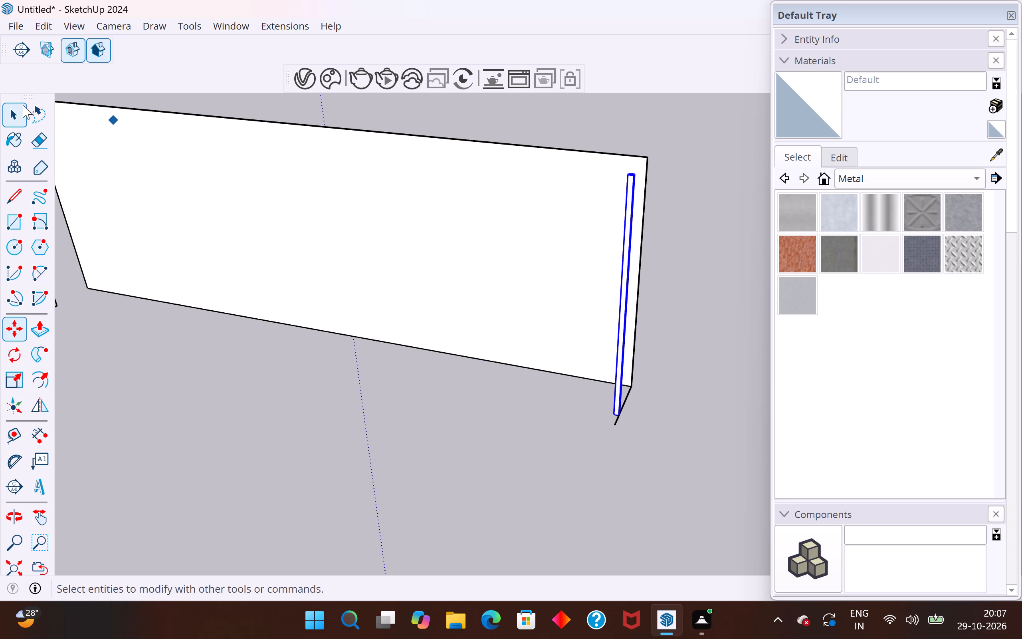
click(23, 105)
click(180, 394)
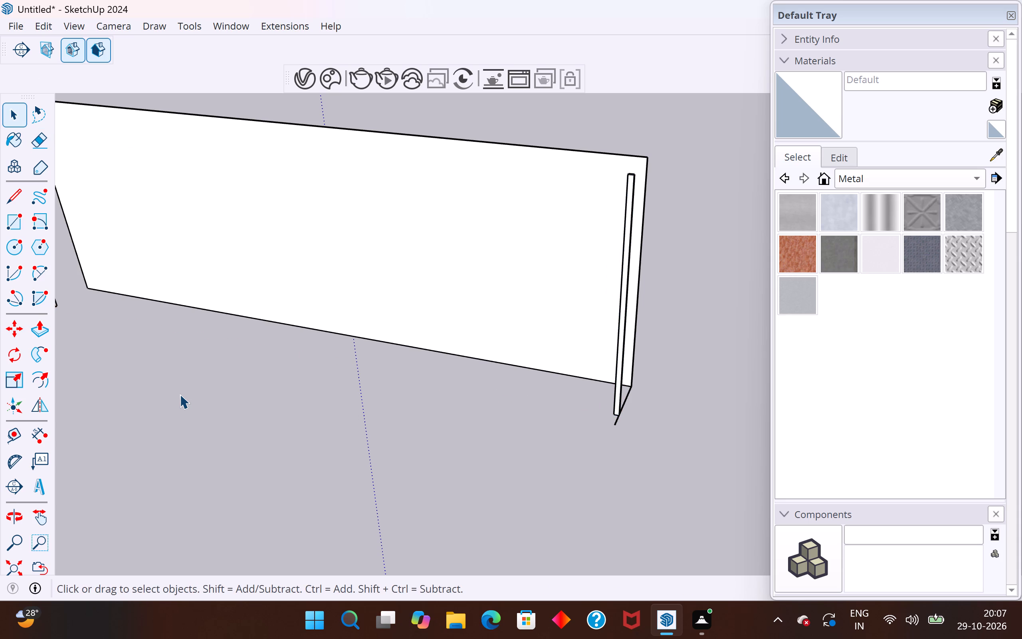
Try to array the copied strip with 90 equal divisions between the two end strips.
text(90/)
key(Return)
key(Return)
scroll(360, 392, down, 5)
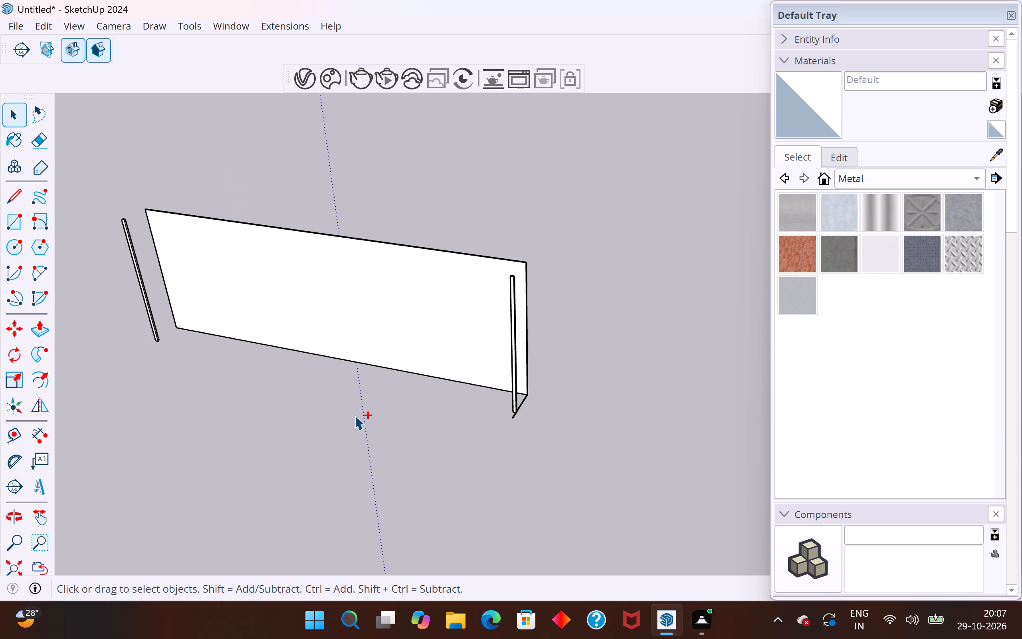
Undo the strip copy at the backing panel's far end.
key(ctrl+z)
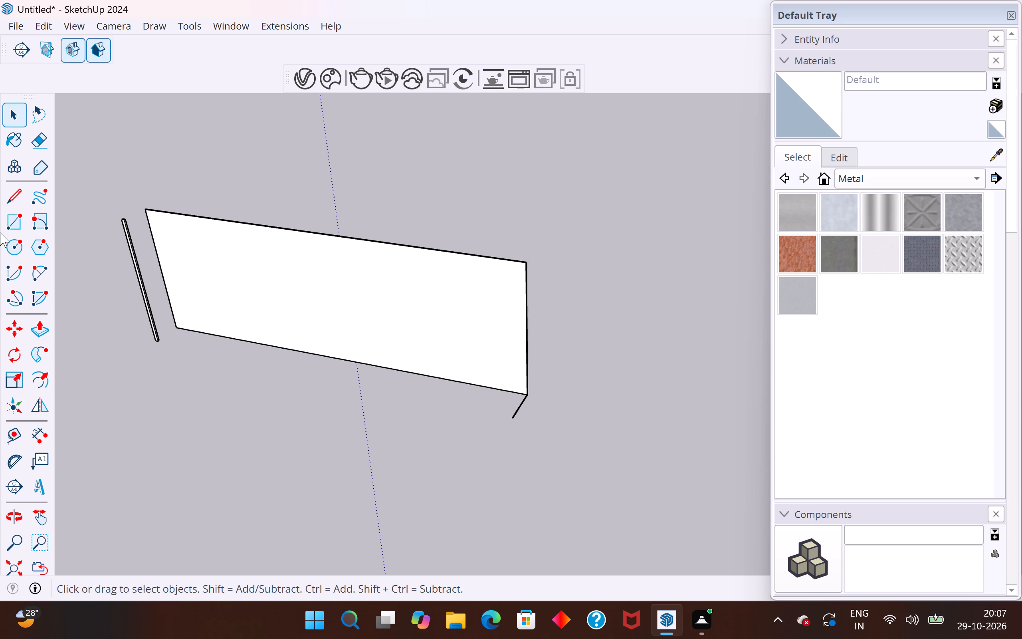
Copy the widened strip along the red axis to the short guide line at the backing panel's far end.
click(154, 328)
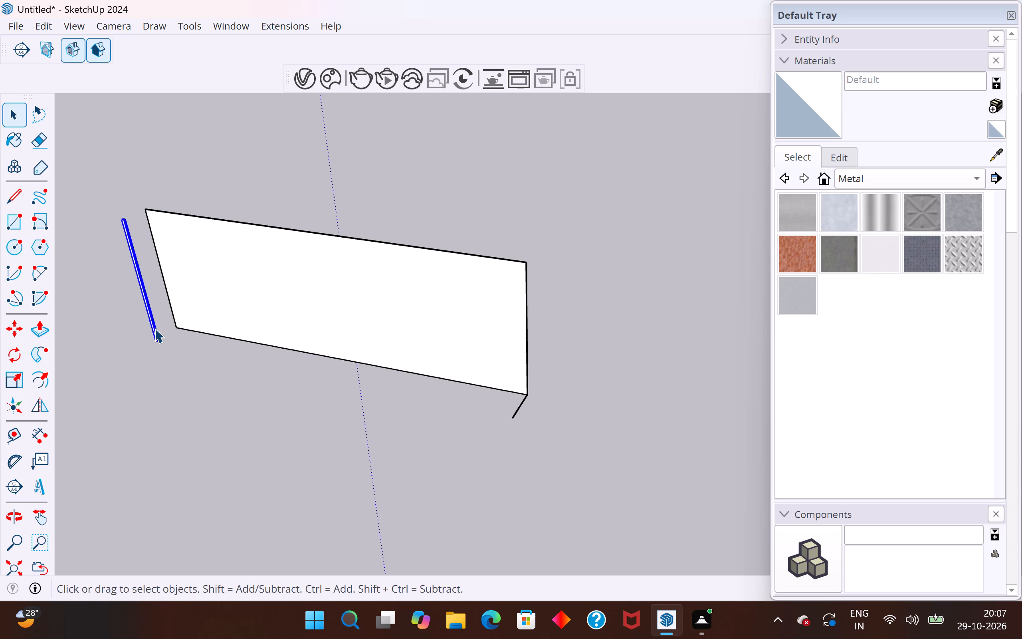
key(m)
scroll(158, 336, up, 8)
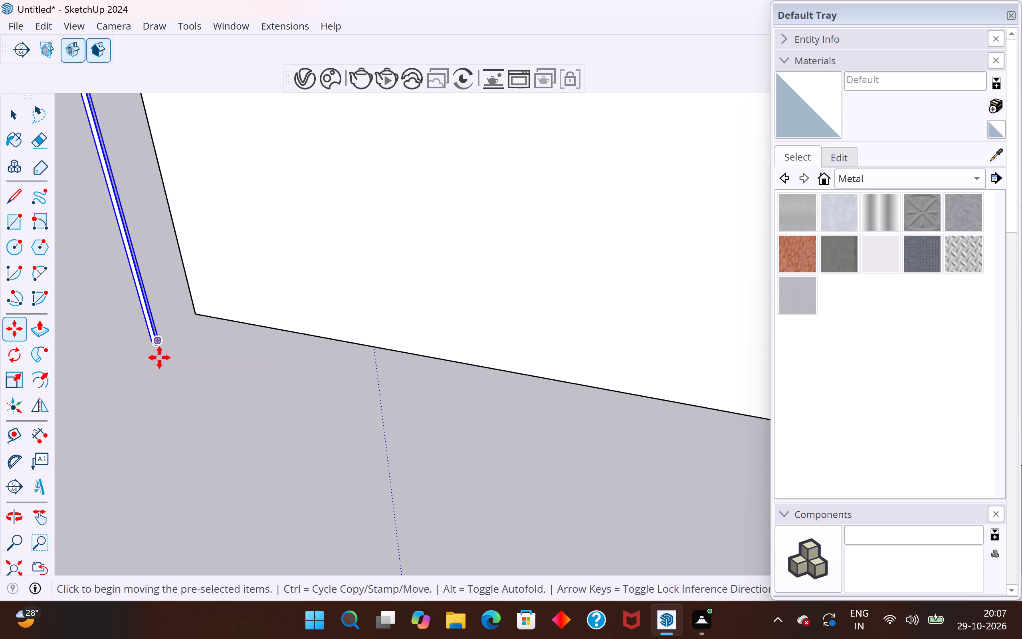
scroll(159, 357, up, 9)
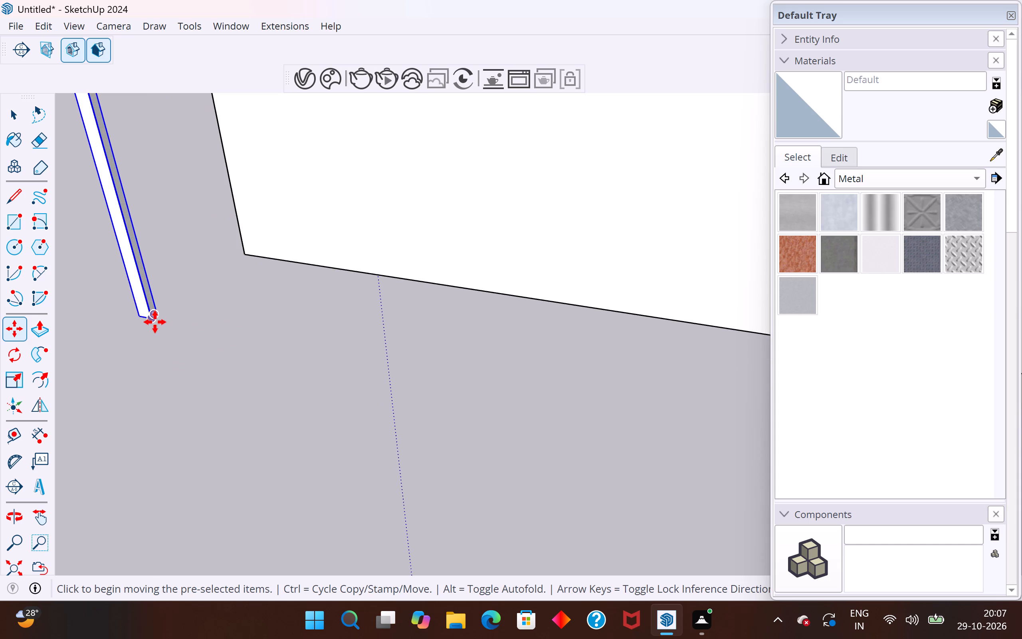
scroll(141, 374, up, 7)
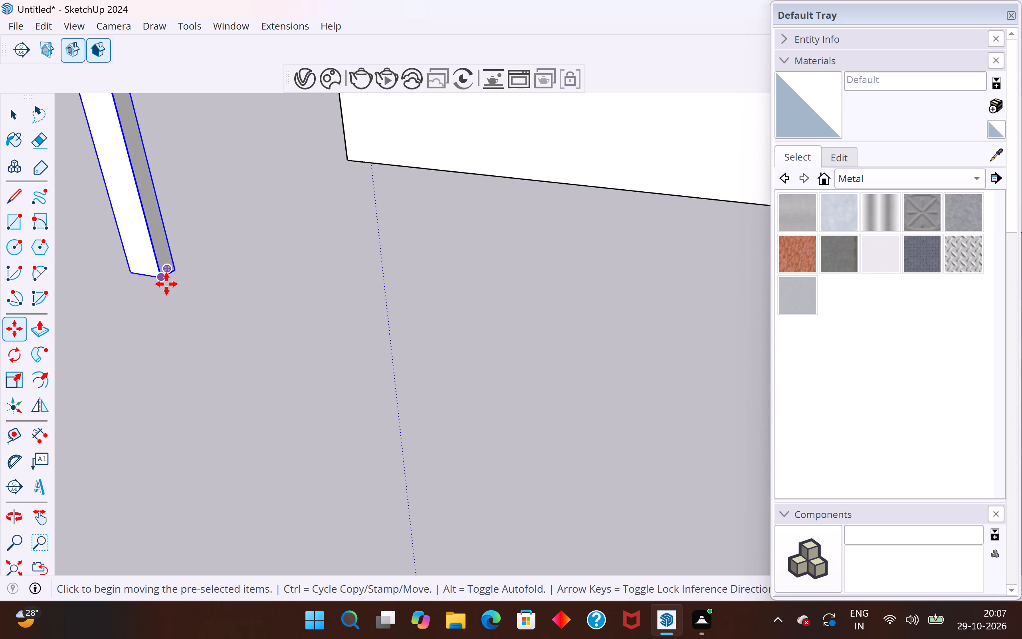
click(166, 284)
scroll(166, 284, down, 20)
scroll(166, 284, down, 4)
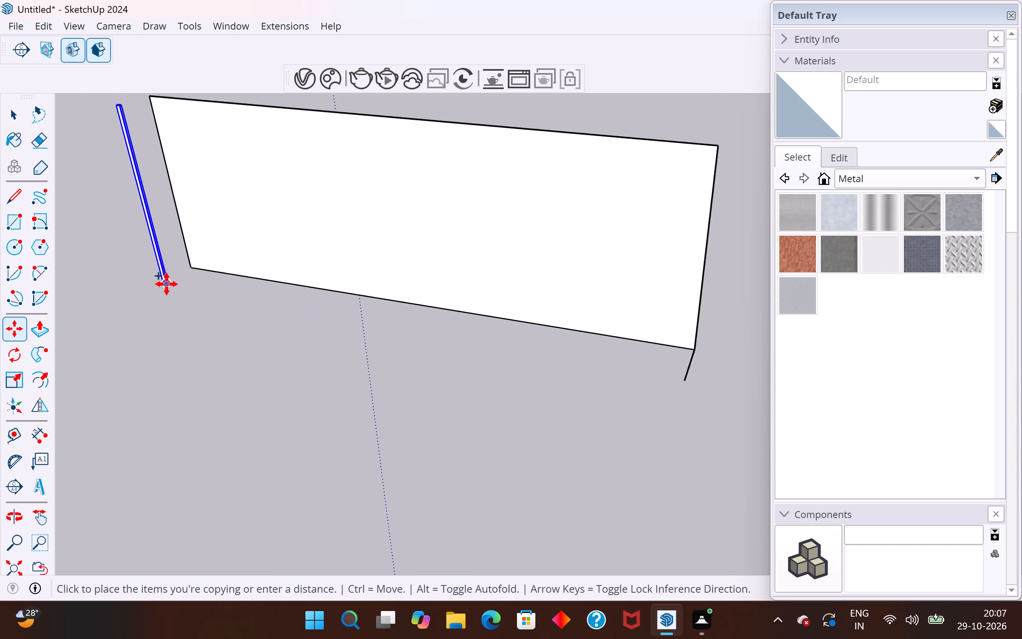
scroll(166, 284, down, 2)
scroll(166, 284, up, 1)
scroll(166, 284, down, 2)
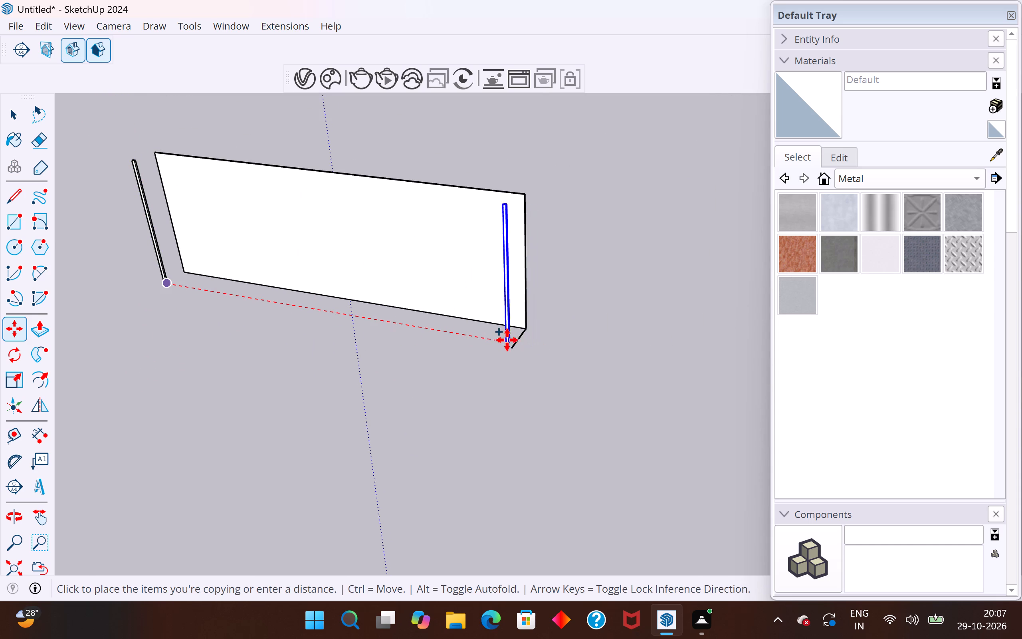
scroll(507, 340, up, 10)
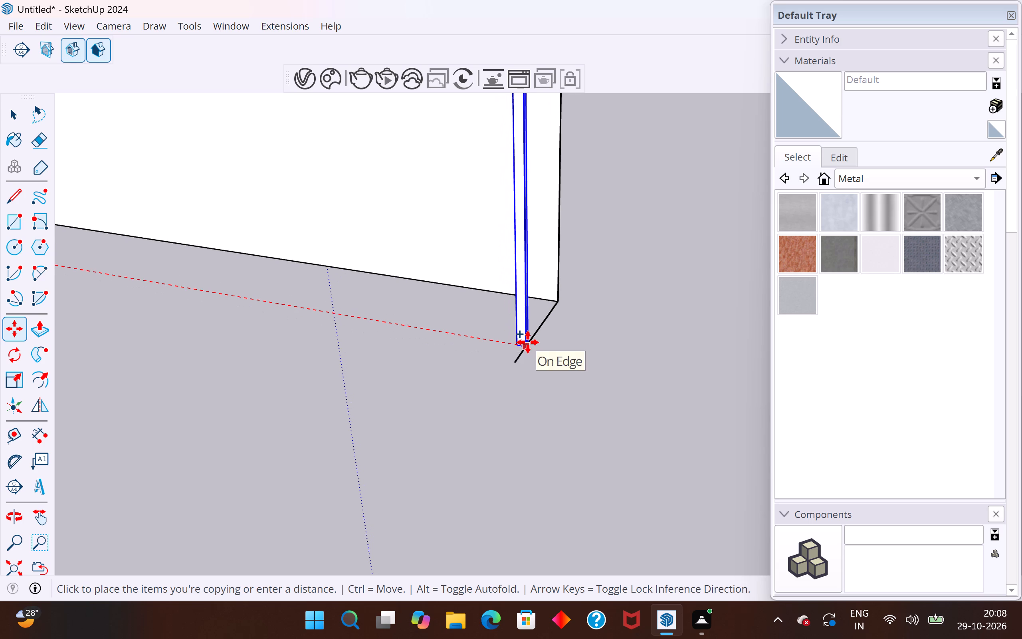
click(528, 342)
Array the copied strip with 90 equal divisions between the two end strips.
text(90/)
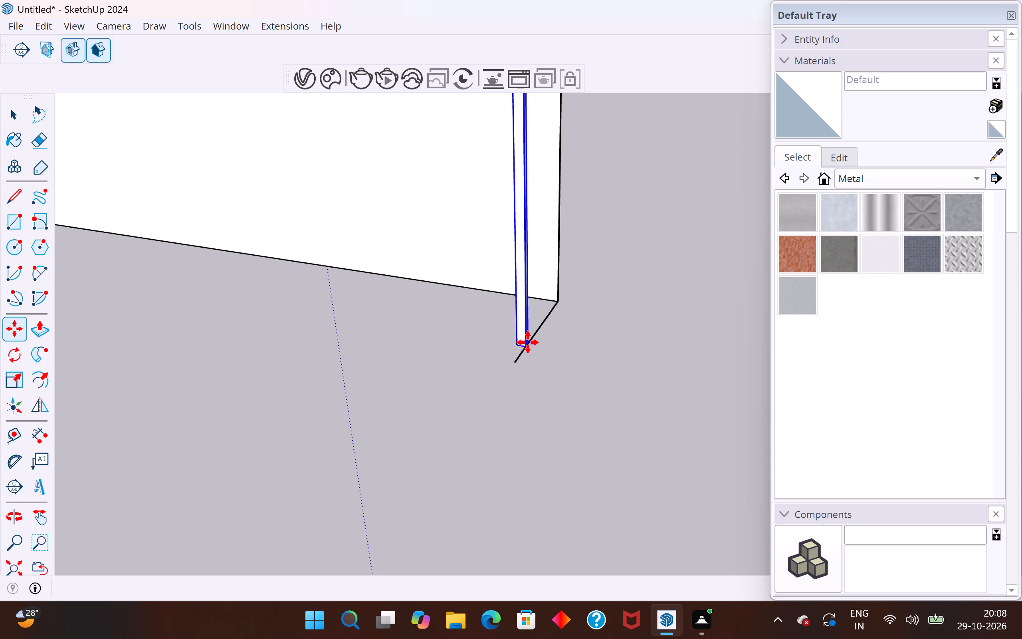
key(Return)
scroll(631, 499, down, 8)
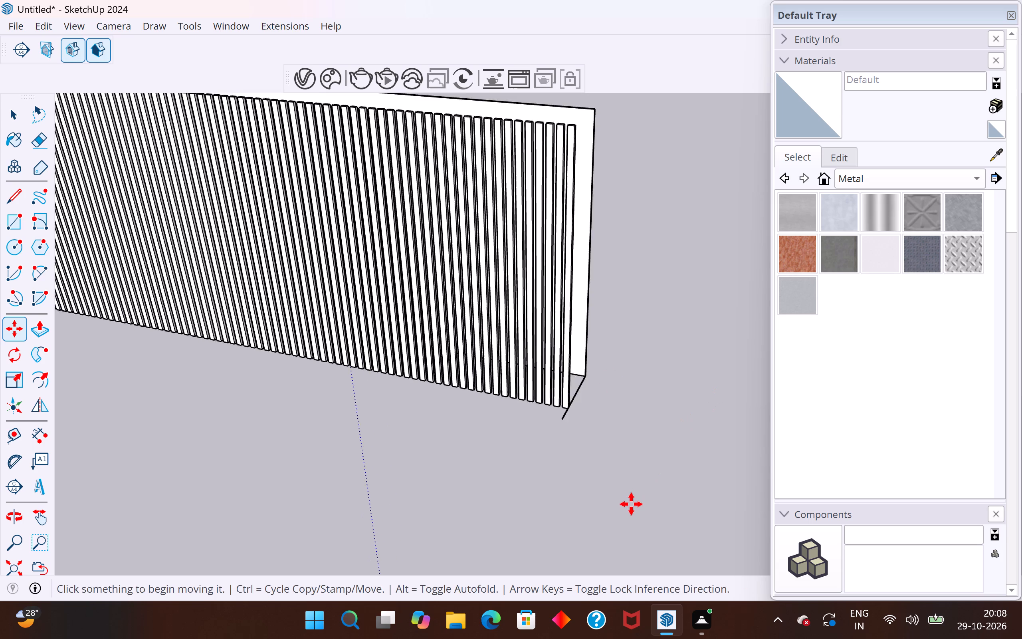
scroll(631, 504, down, 5)
click(22, 112)
click(263, 181)
Delete the short guide line at the lower corner of the backing panel.
scroll(313, 444, down, 3)
middle_drag(329, 422, 602, 350)
scroll(602, 350, down, 1)
scroll(442, 439, up, 7)
scroll(501, 398, down, 5)
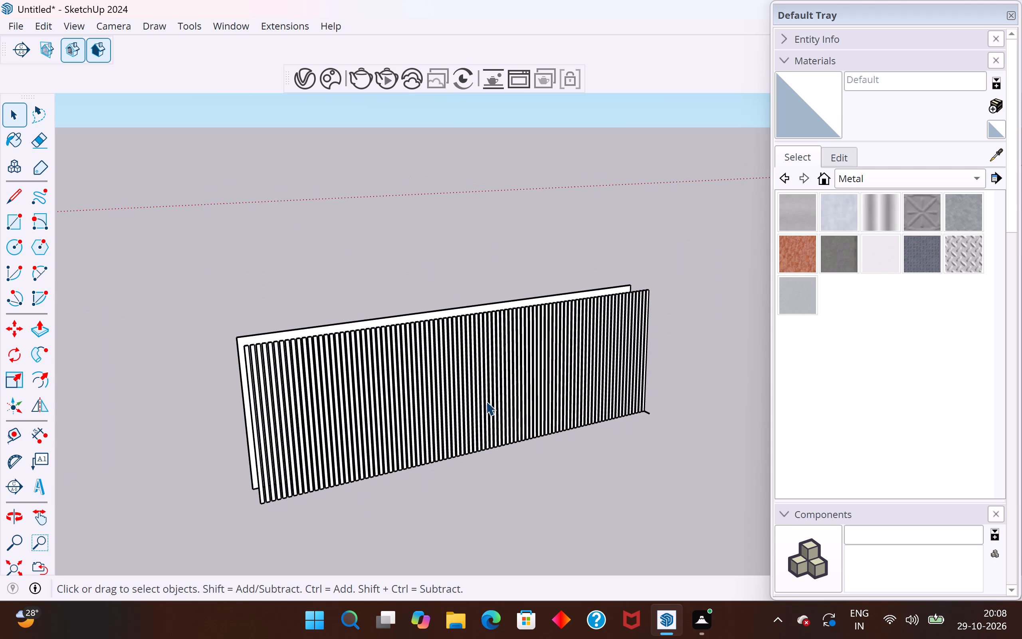
scroll(659, 353, down, 2)
scroll(644, 401, up, 14)
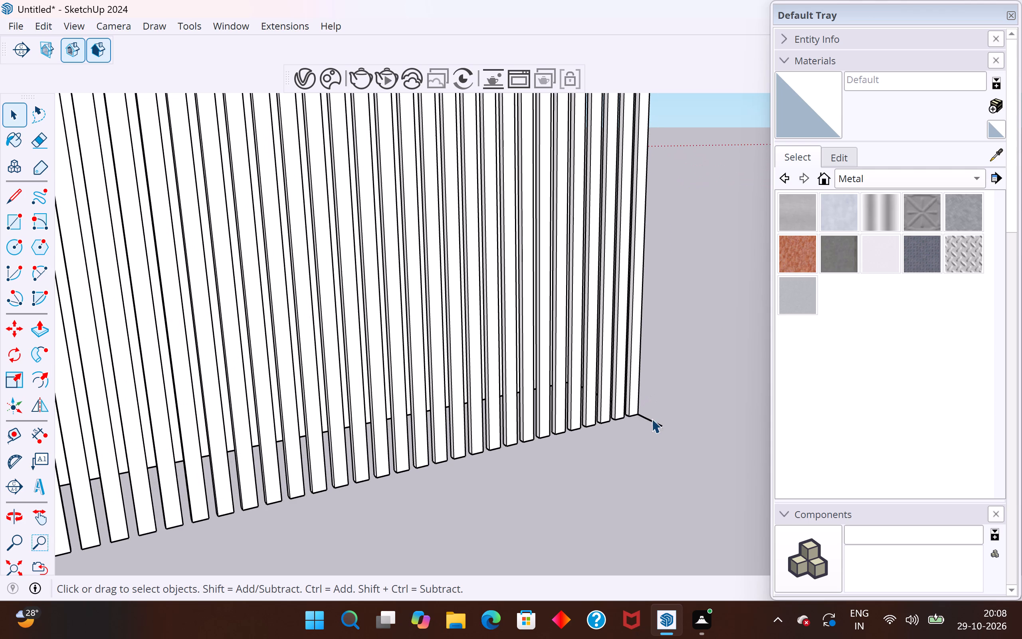
click(658, 425)
key(Delete)
Delete the backing panel's face and its remaining edges behind the strip array.
scroll(655, 429, down, 5)
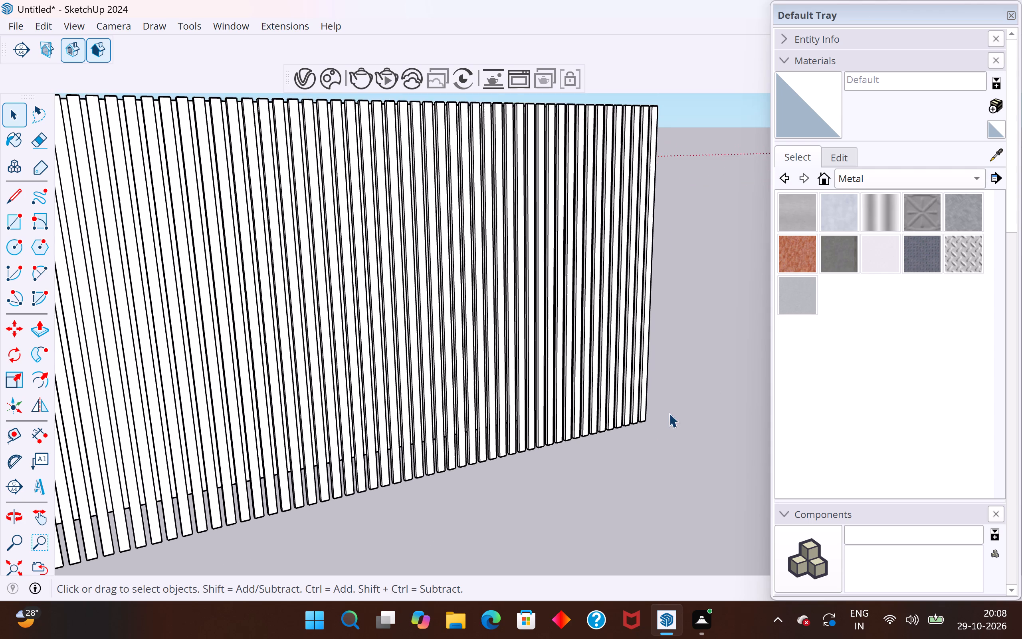
scroll(661, 398, down, 1)
middle_drag(651, 403, 382, 443)
scroll(368, 405, down, 11)
middle_drag(472, 372, 342, 400)
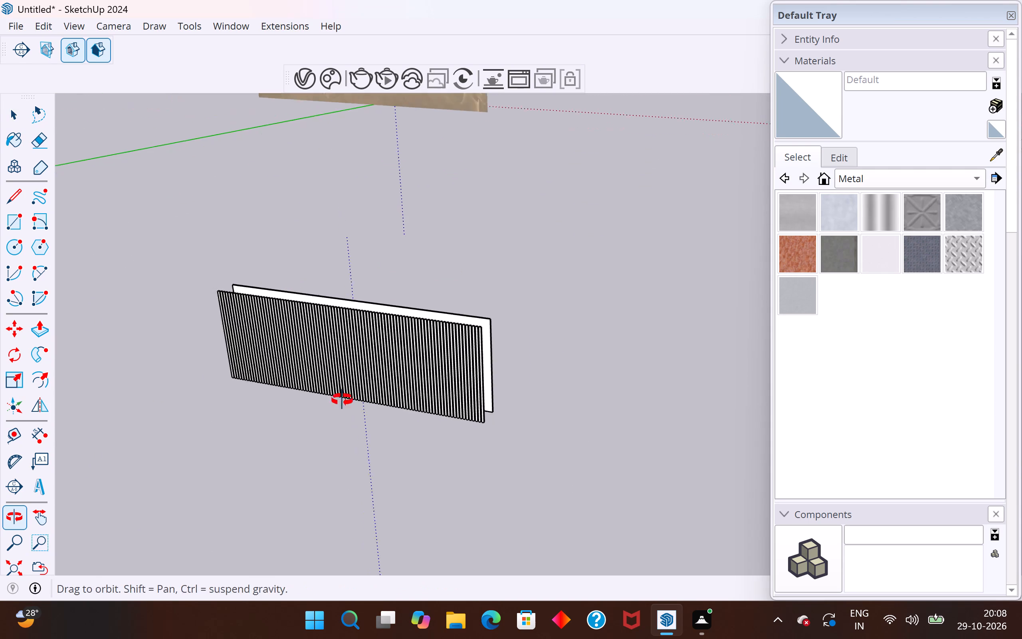
middle_drag(342, 400, 248, 413)
middle_drag(514, 298, 420, 382)
click(446, 345)
key(Delete)
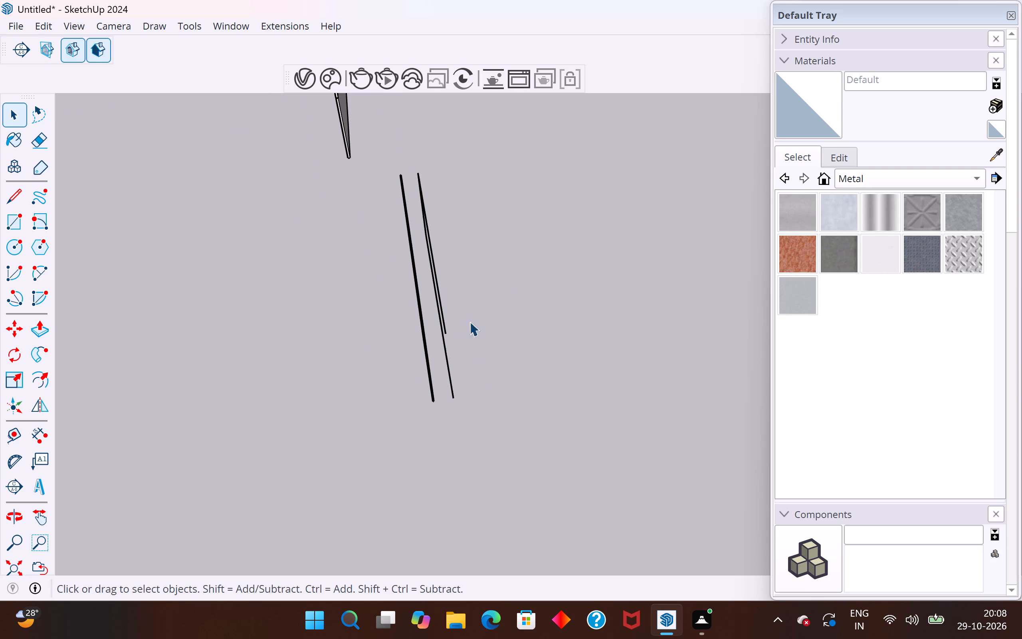
middle_drag(504, 375, 470, 375)
click(434, 288)
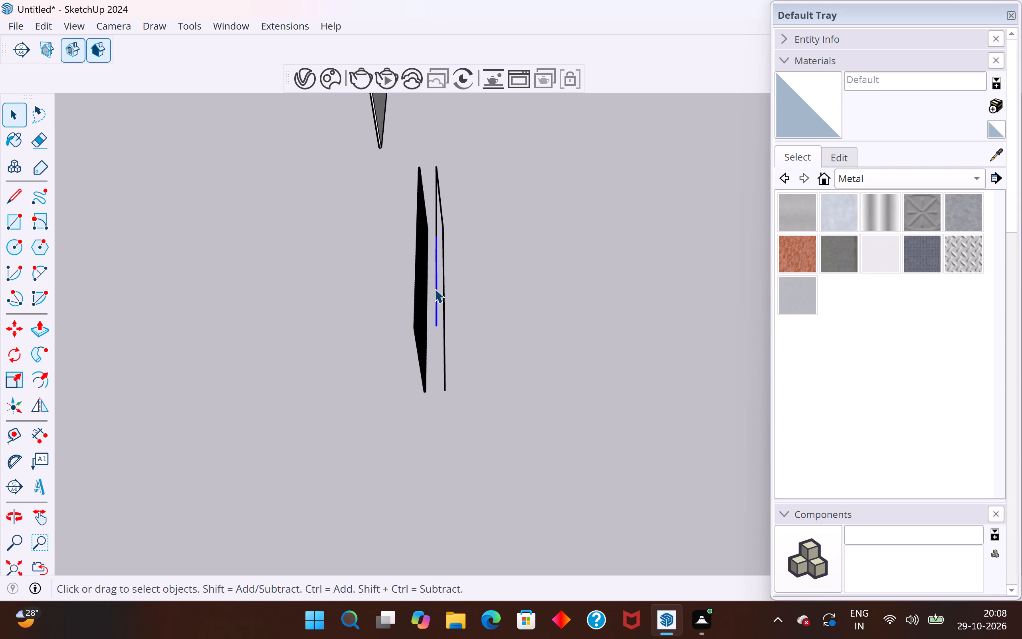
key(Delete)
click(444, 324)
key(Delete)
click(438, 195)
key(Delete)
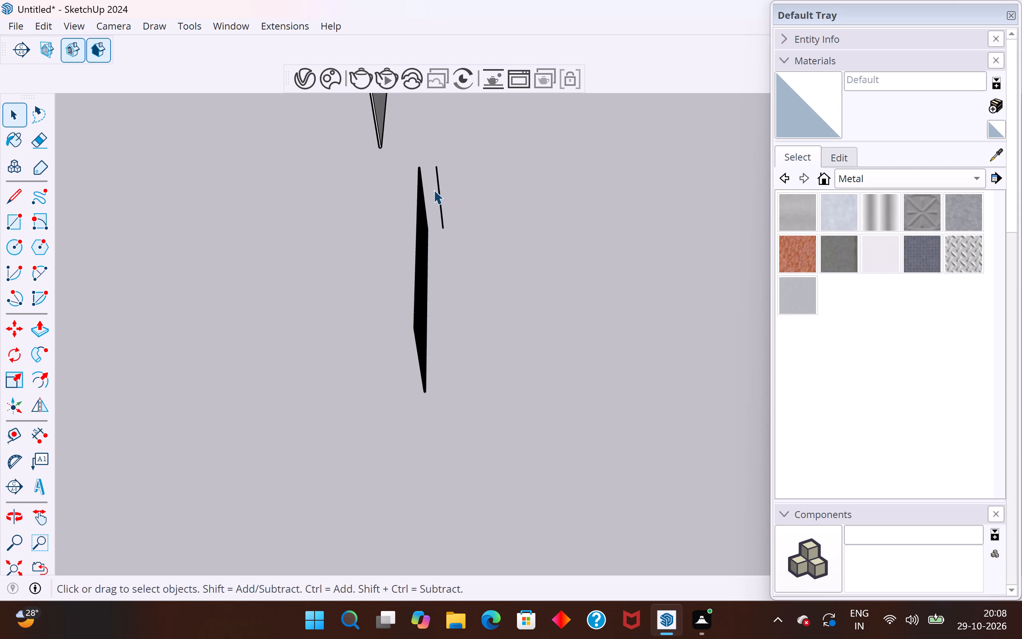
click(439, 192)
key(Delete)
Select all the arrayed strips and make them into one group.
drag(445, 160, 360, 452)
right_click(427, 323)
click(329, 296)
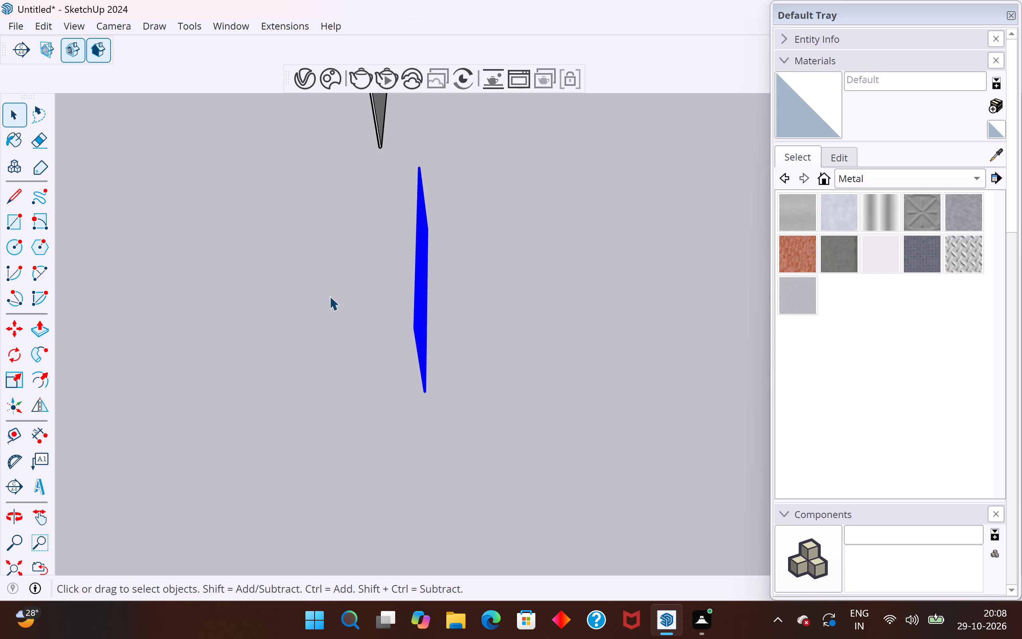
drag(471, 163, 372, 383)
right_click(414, 331)
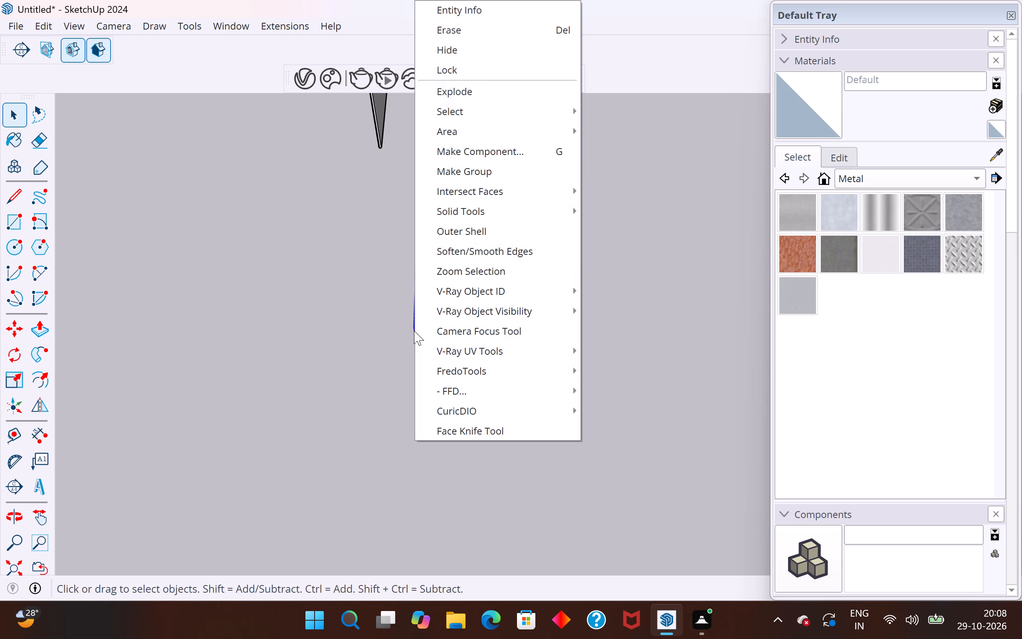
click(480, 166)
click(383, 309)
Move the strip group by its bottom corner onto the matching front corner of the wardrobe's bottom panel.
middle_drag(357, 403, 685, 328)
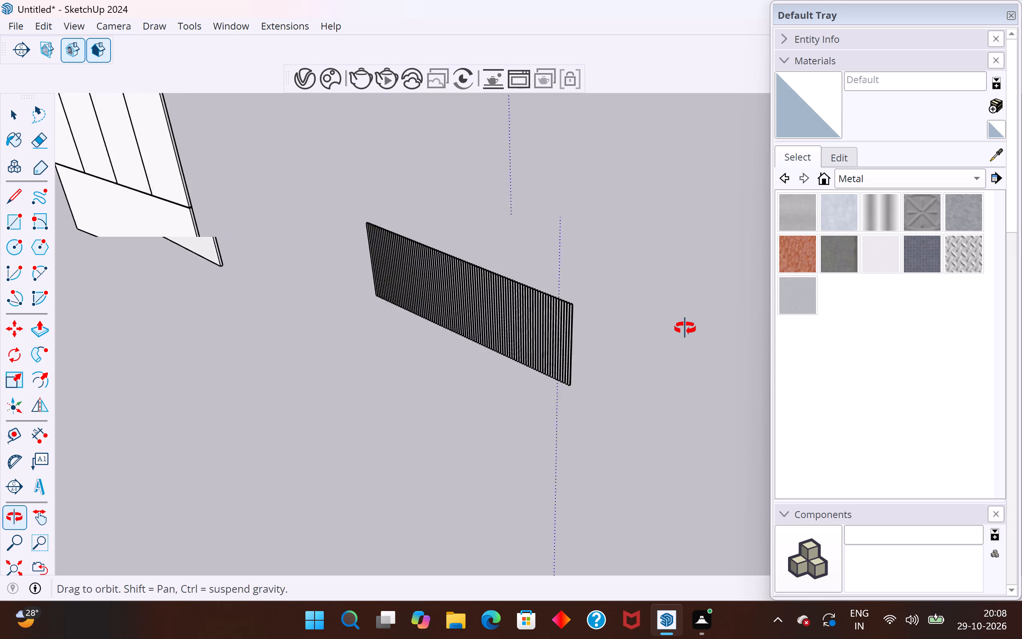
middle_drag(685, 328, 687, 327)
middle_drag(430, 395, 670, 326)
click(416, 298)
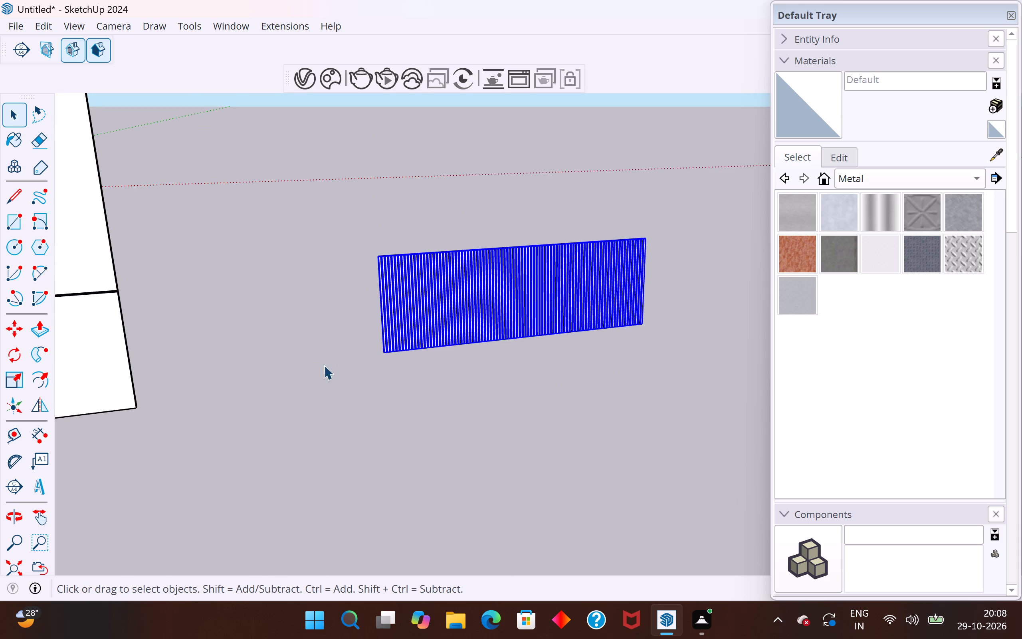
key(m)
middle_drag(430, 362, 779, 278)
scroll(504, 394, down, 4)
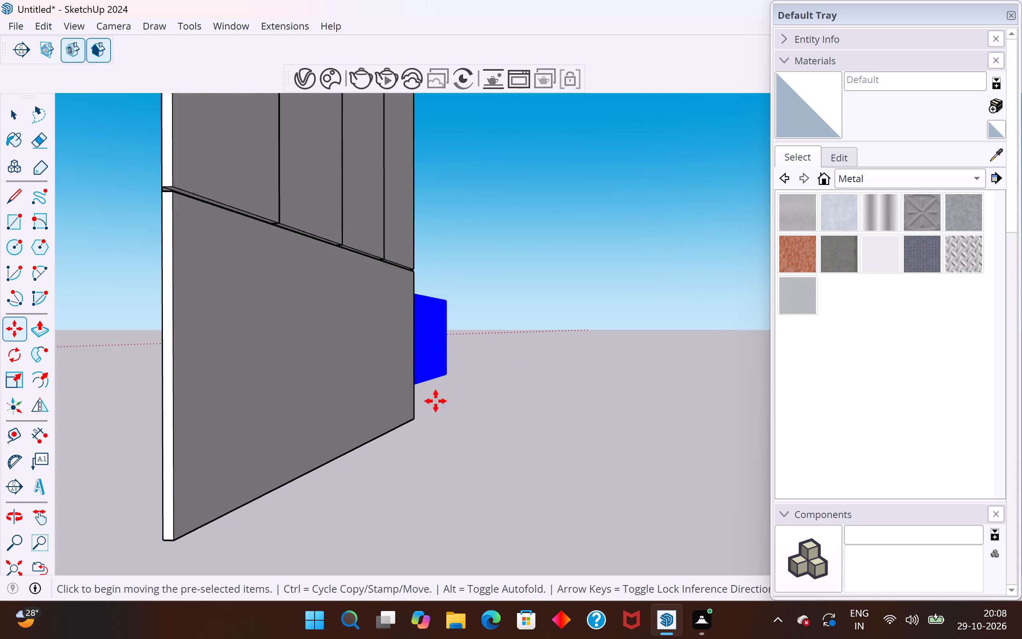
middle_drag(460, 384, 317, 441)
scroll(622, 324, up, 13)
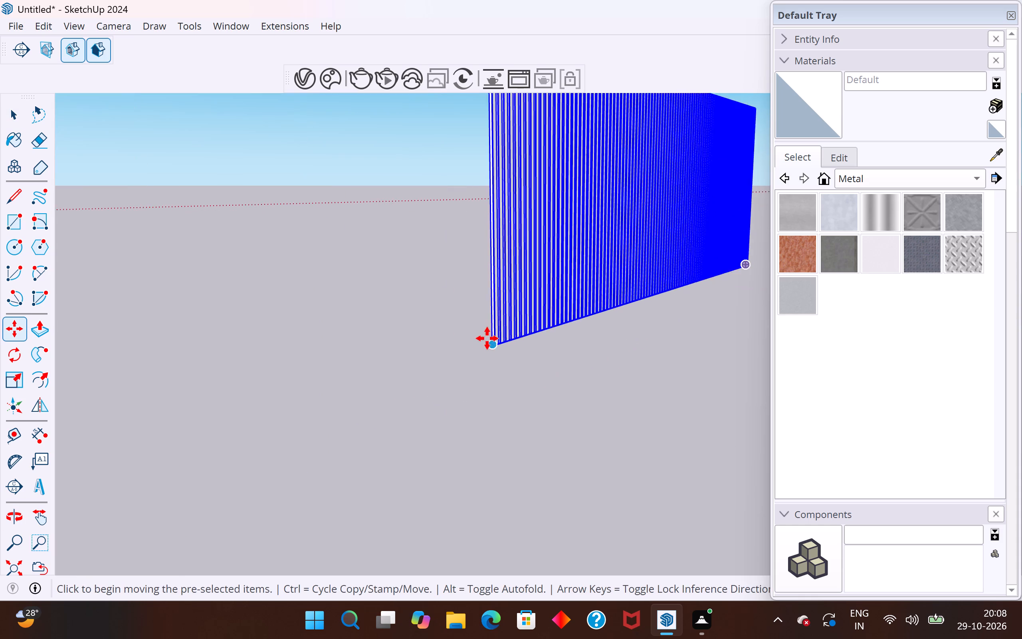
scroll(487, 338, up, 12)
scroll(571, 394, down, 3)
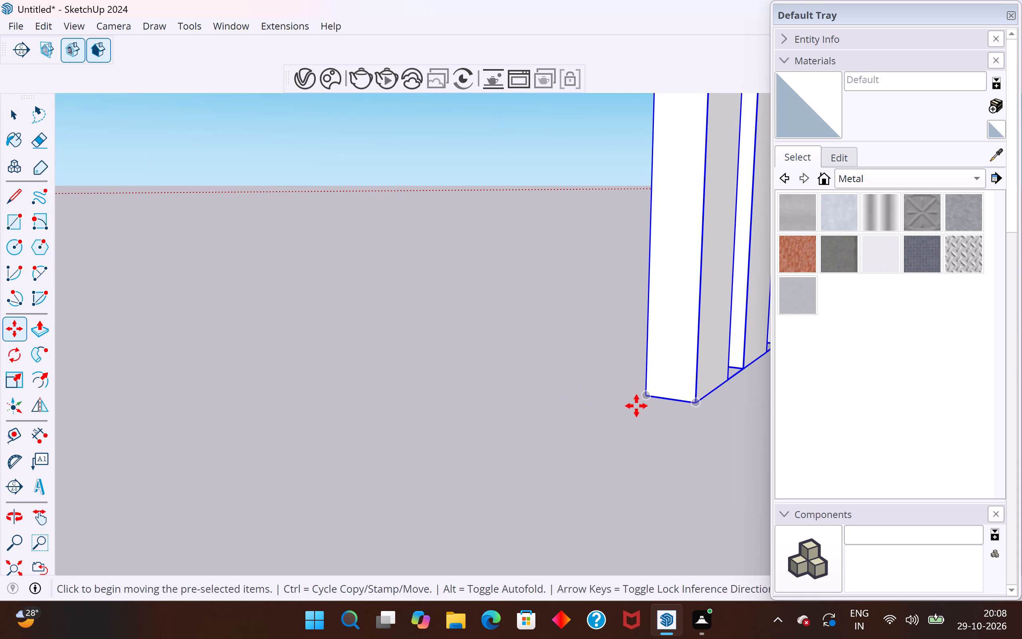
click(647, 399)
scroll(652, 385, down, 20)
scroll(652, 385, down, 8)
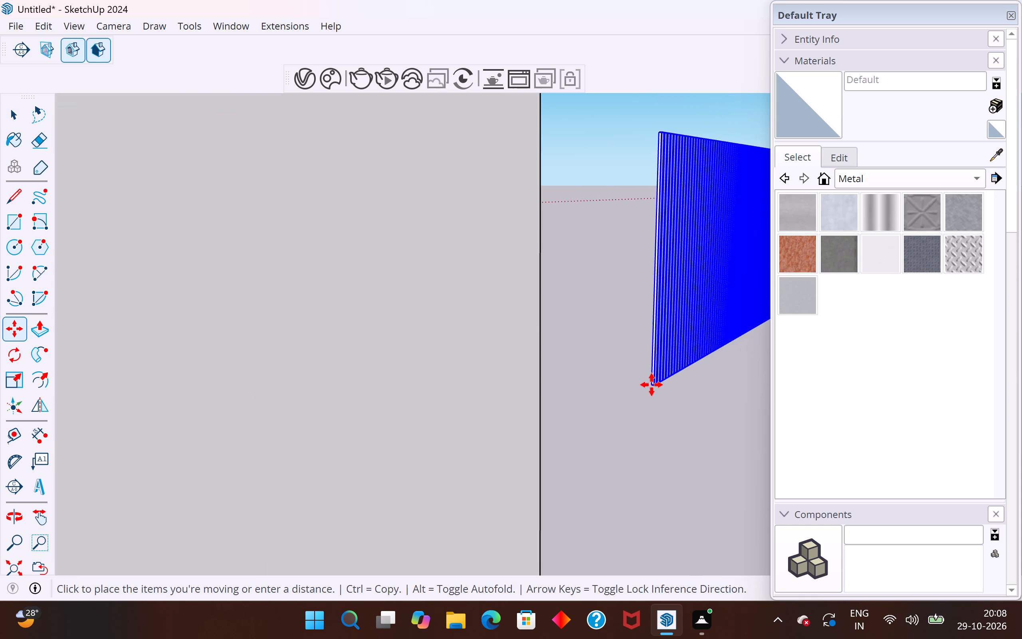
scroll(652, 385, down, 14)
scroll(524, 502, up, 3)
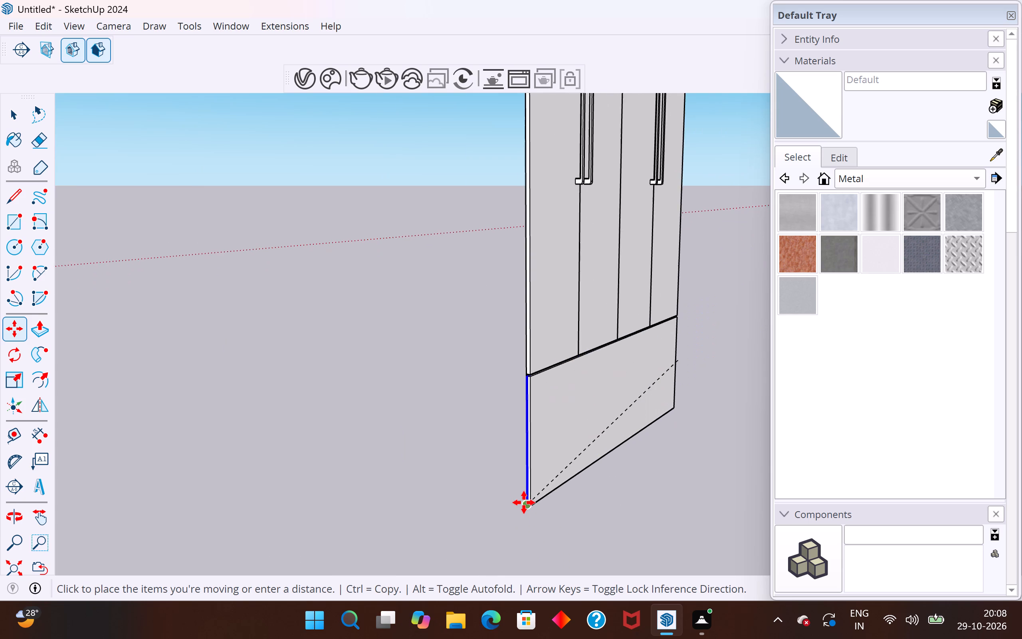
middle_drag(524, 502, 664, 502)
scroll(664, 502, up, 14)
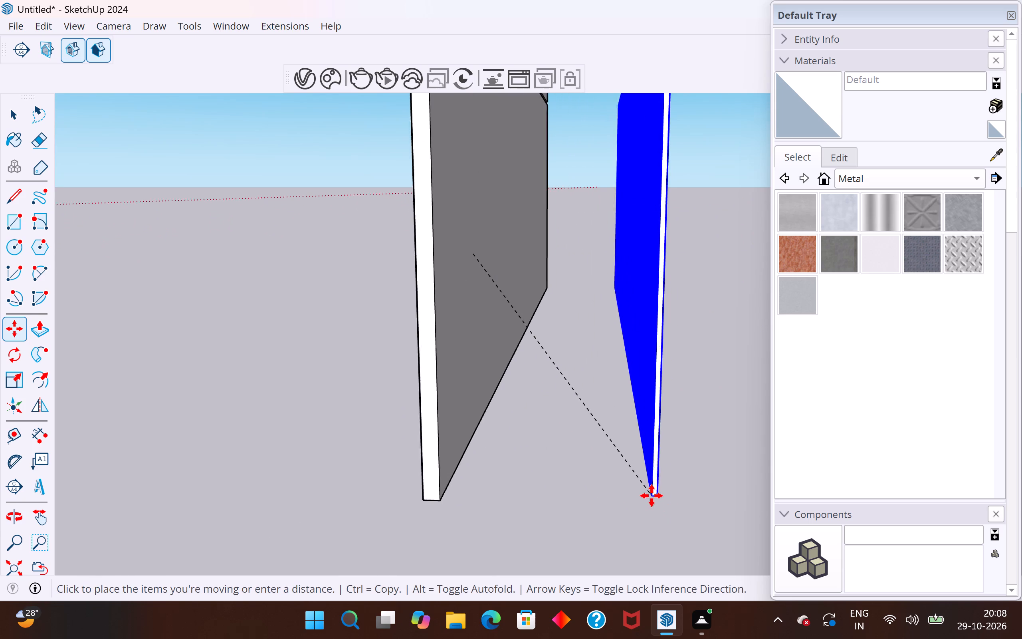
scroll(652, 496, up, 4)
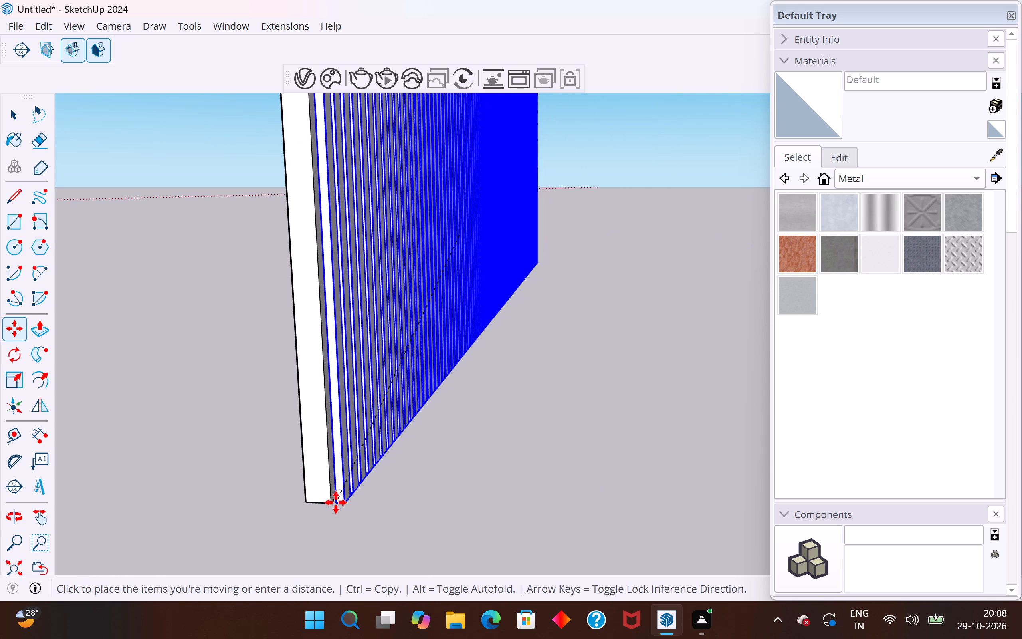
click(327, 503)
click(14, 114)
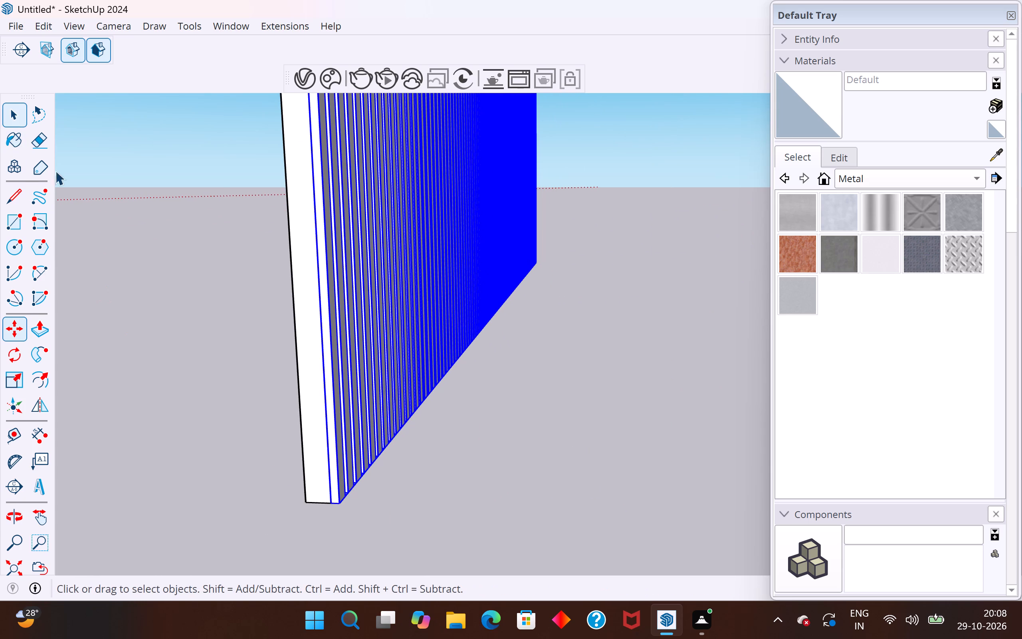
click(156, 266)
Examine the strip group's fit on the wardrobe's bottom panel from the front and at an angle.
scroll(386, 435, down, 12)
middle_drag(570, 384, 179, 387)
scroll(179, 387, down, 5)
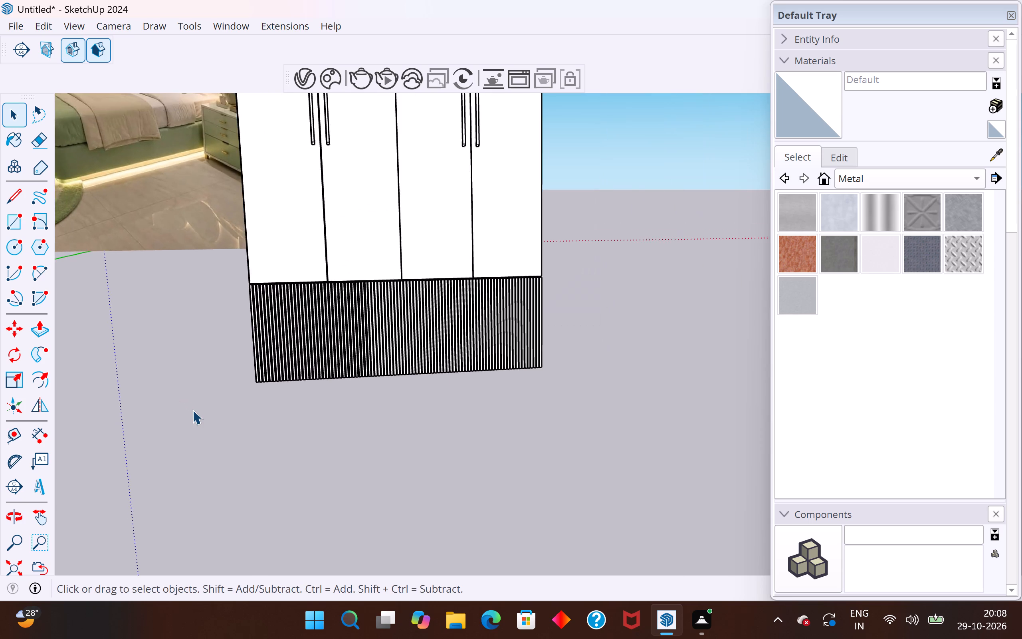
scroll(192, 410, down, 6)
middle_drag(467, 464, 501, 562)
scroll(559, 345, down, 4)
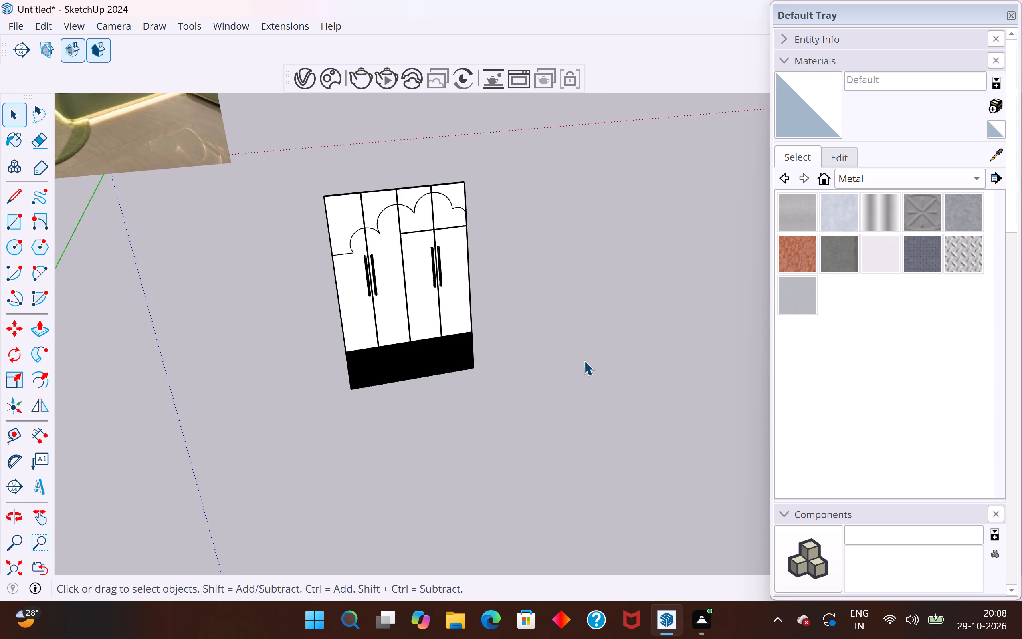
middle_drag(585, 362, 628, 311)
scroll(391, 376, up, 2)
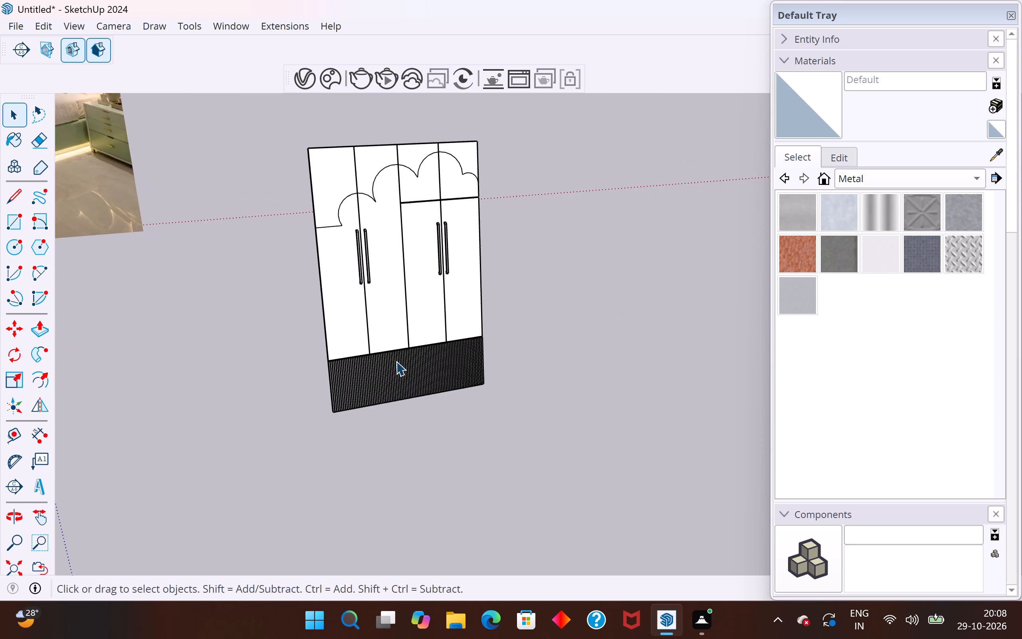
scroll(396, 361, up, 5)
middle_drag(404, 374, 564, 349)
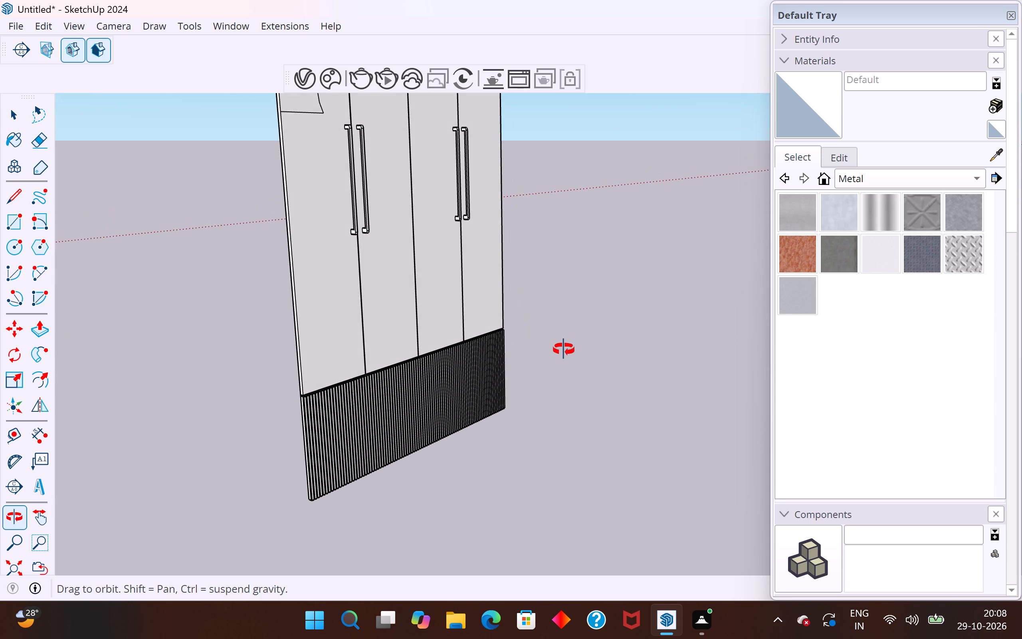
middle_drag(564, 349, 544, 383)
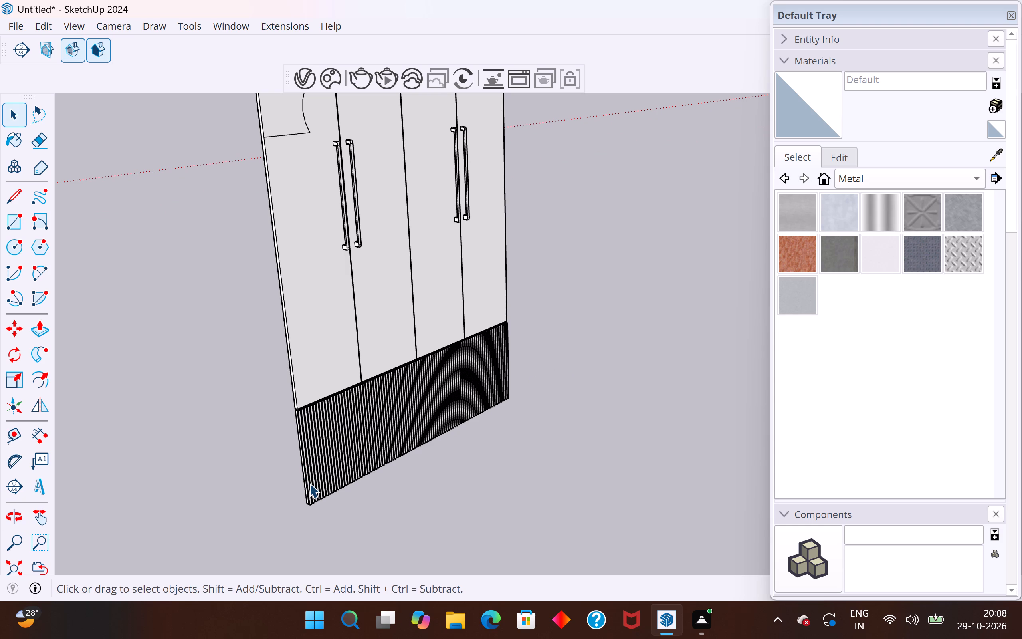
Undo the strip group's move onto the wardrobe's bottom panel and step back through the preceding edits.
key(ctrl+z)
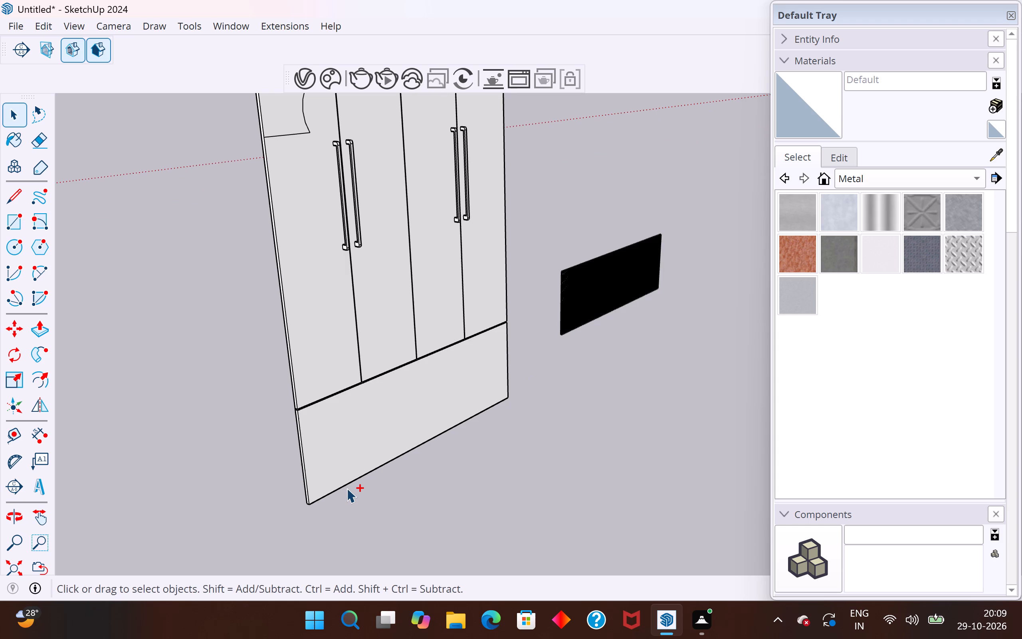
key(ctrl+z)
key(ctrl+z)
Undo the preceding edits back to the single vertical strip in front of the rectangular reference panel.
key(ctrl+z)
key(ctrl+z)
key(ctrl+z)
key(ctrl+z)
key(ctrl+z)
key(ctrl+z)
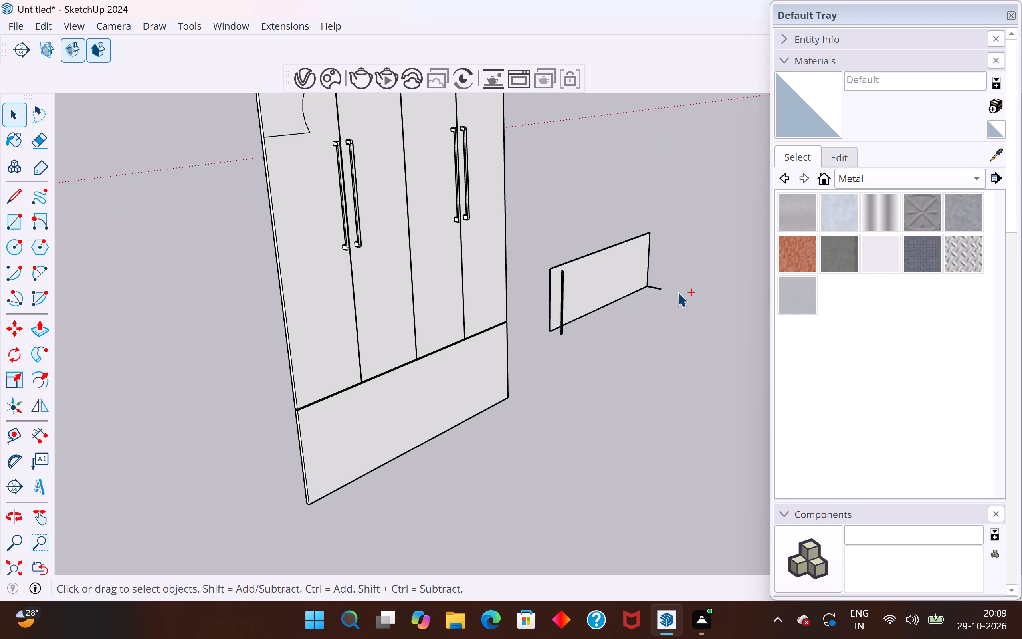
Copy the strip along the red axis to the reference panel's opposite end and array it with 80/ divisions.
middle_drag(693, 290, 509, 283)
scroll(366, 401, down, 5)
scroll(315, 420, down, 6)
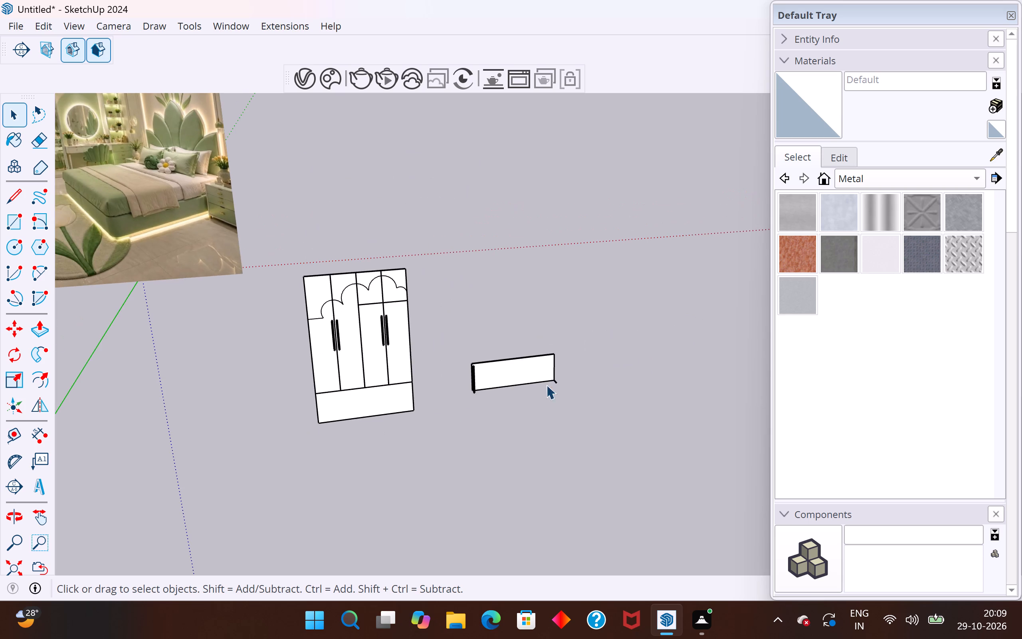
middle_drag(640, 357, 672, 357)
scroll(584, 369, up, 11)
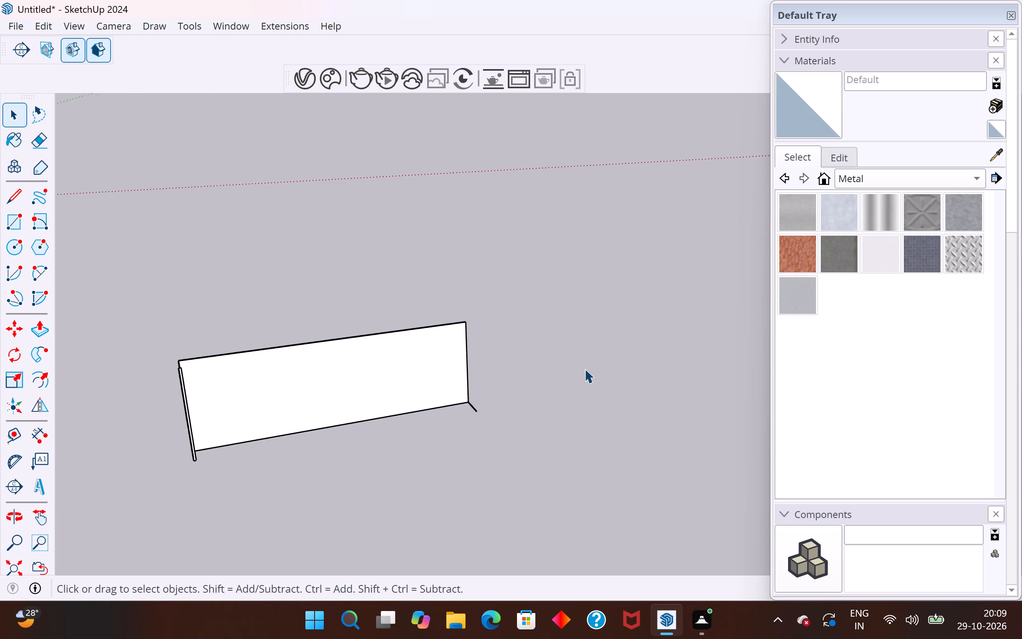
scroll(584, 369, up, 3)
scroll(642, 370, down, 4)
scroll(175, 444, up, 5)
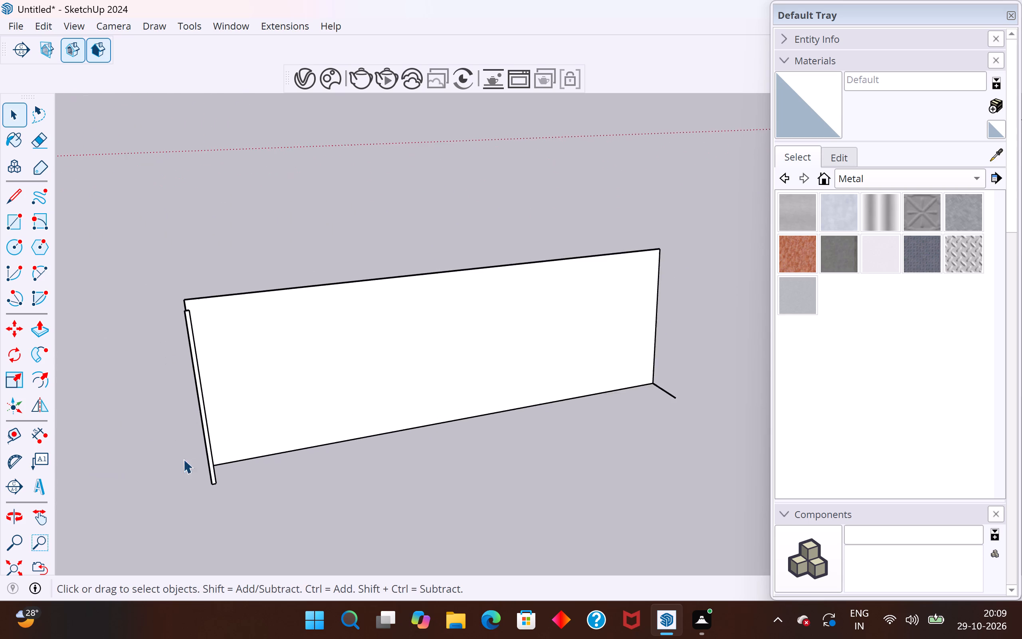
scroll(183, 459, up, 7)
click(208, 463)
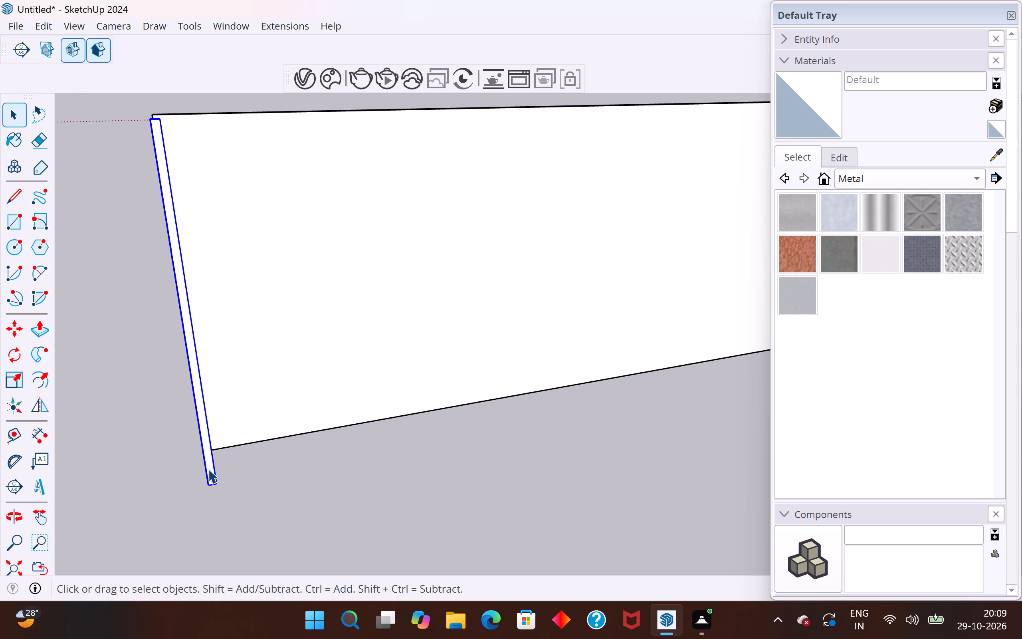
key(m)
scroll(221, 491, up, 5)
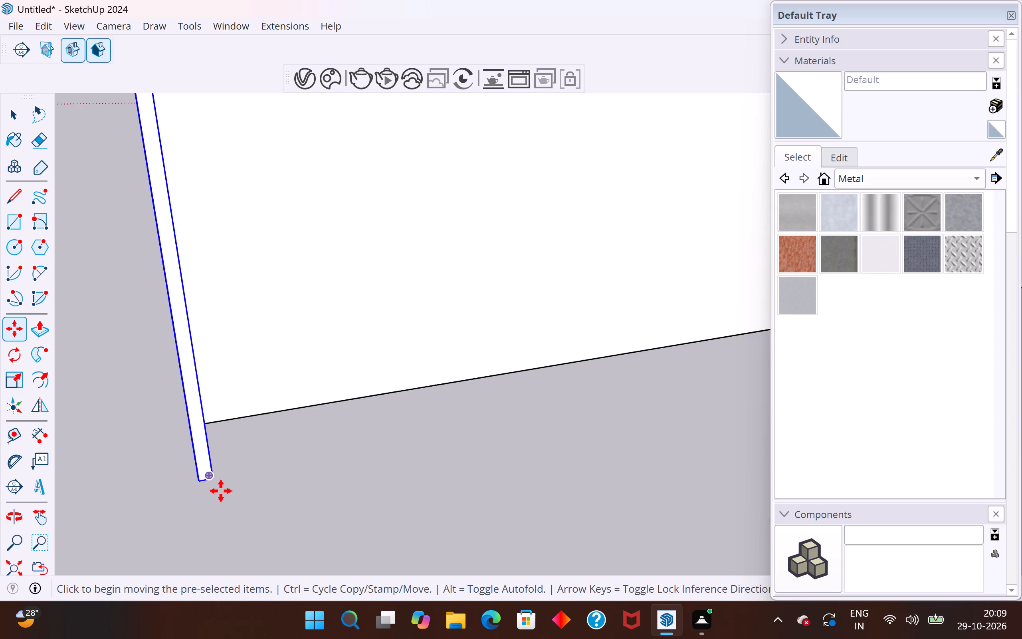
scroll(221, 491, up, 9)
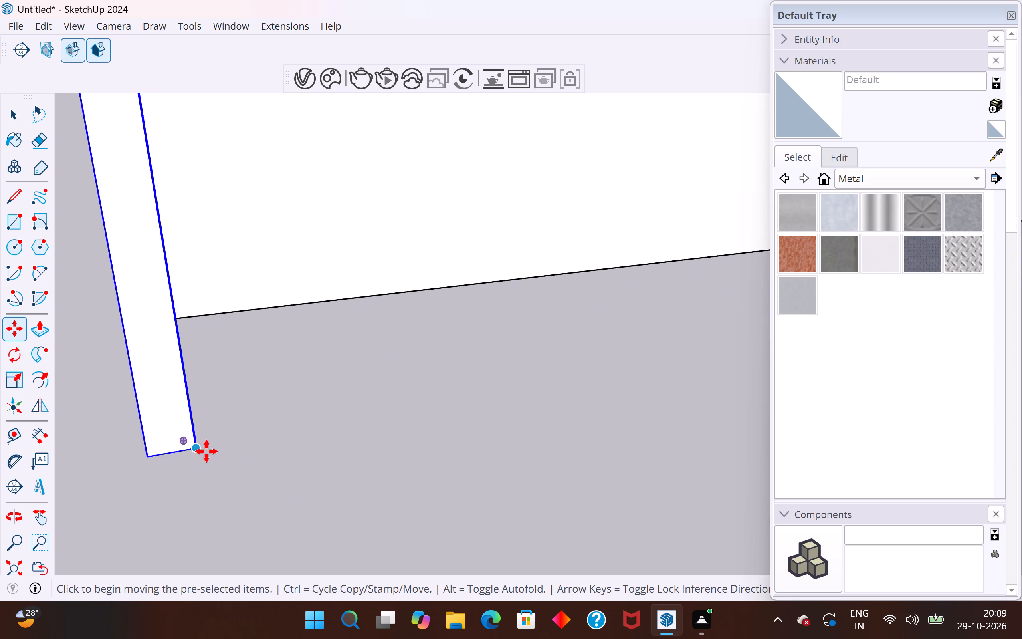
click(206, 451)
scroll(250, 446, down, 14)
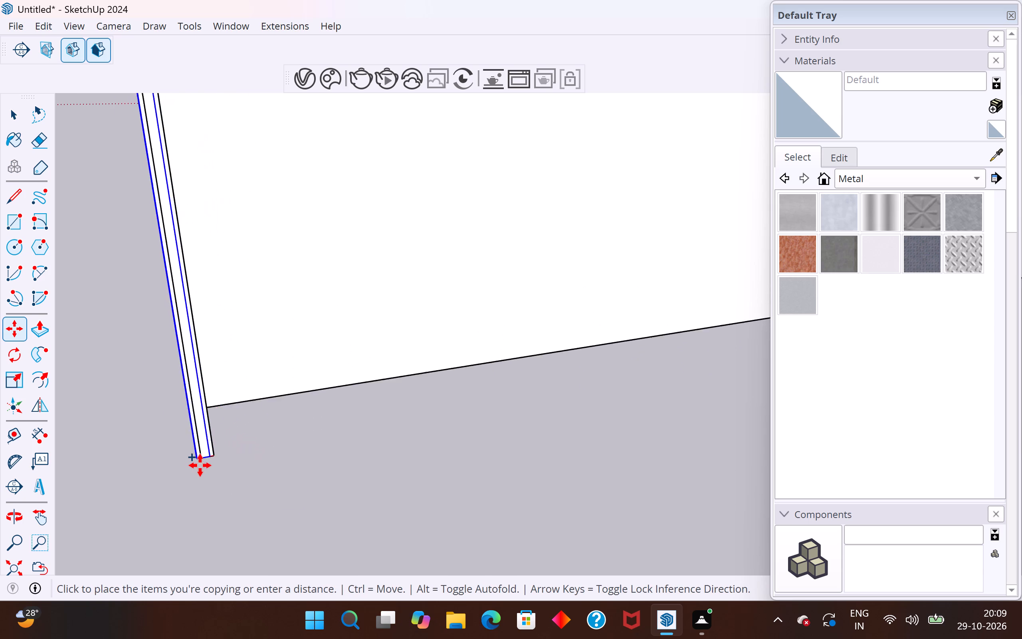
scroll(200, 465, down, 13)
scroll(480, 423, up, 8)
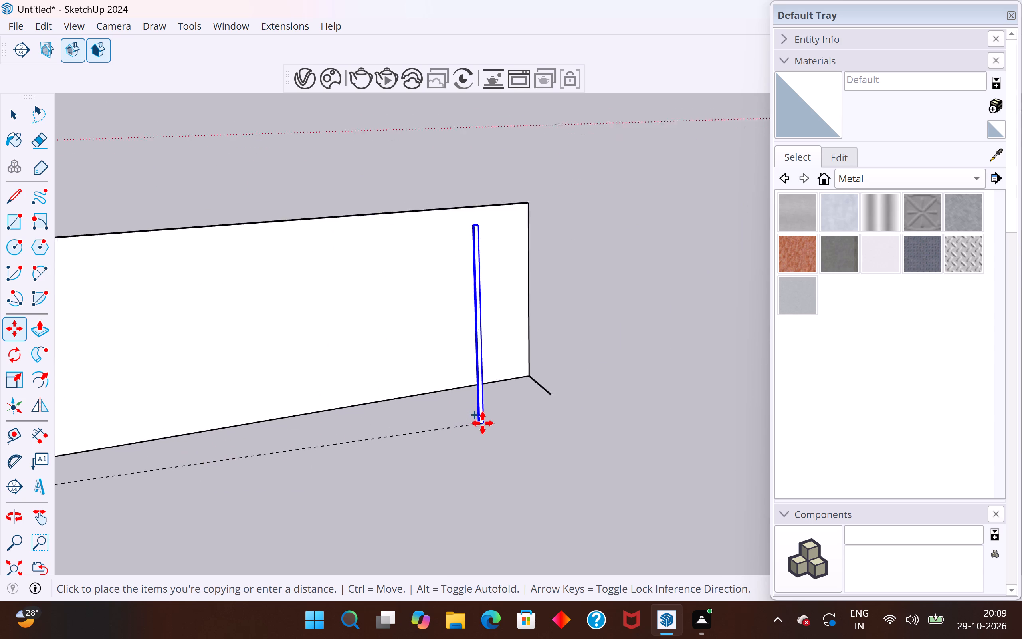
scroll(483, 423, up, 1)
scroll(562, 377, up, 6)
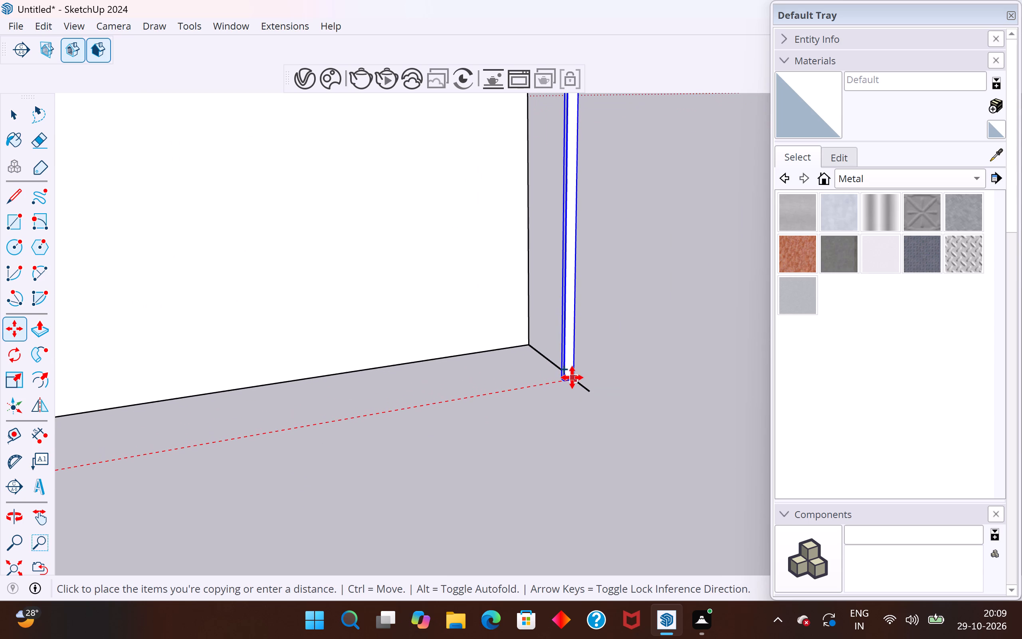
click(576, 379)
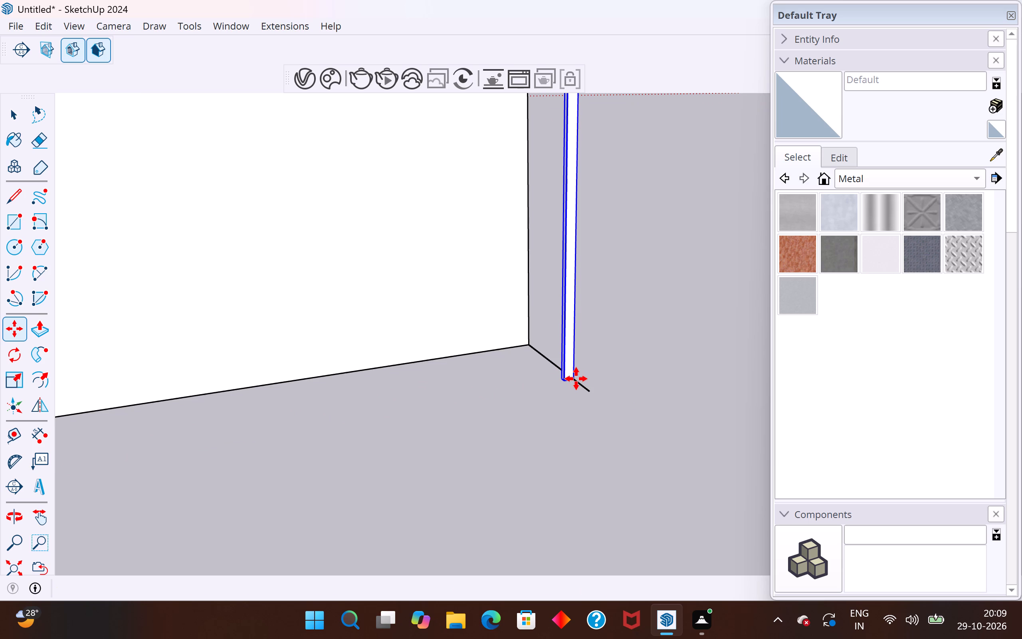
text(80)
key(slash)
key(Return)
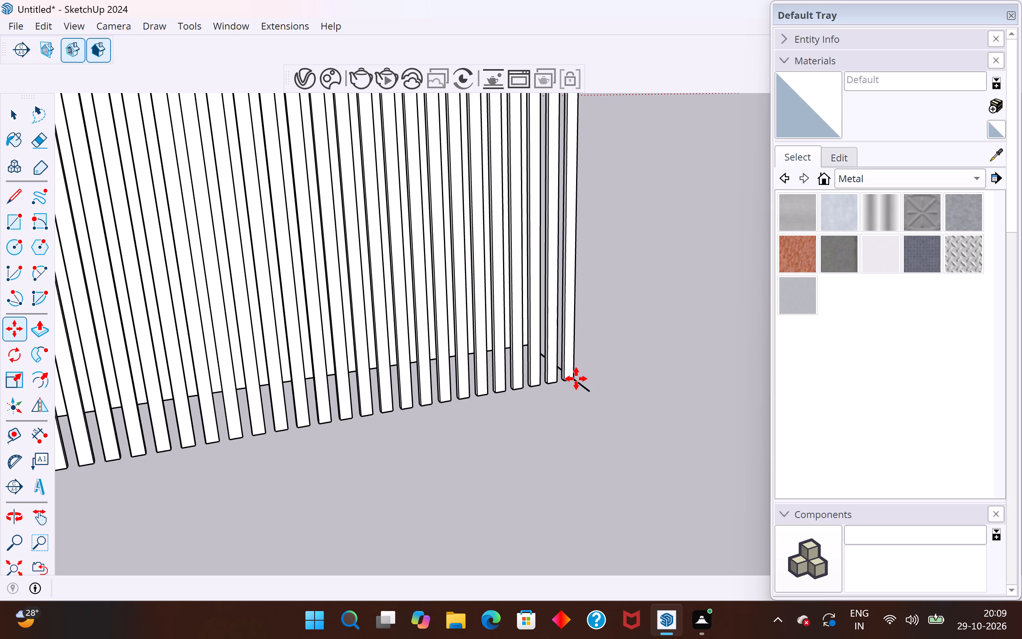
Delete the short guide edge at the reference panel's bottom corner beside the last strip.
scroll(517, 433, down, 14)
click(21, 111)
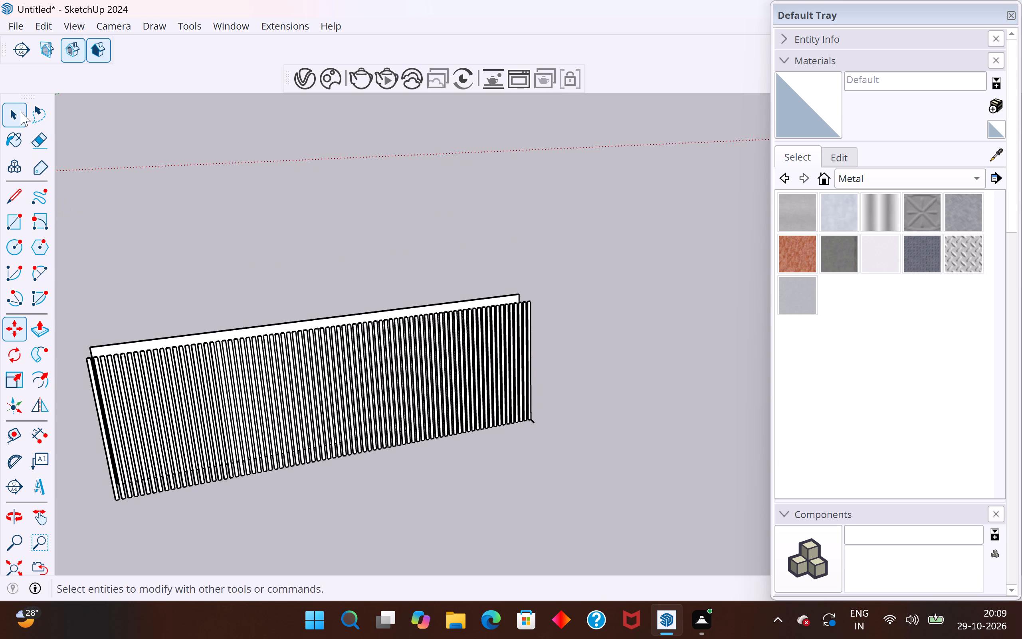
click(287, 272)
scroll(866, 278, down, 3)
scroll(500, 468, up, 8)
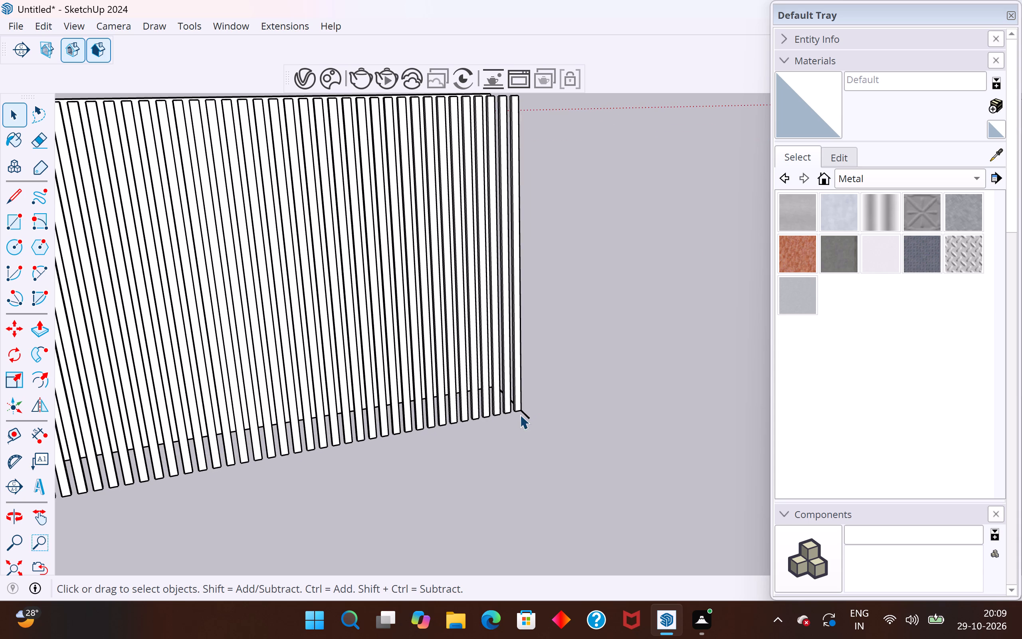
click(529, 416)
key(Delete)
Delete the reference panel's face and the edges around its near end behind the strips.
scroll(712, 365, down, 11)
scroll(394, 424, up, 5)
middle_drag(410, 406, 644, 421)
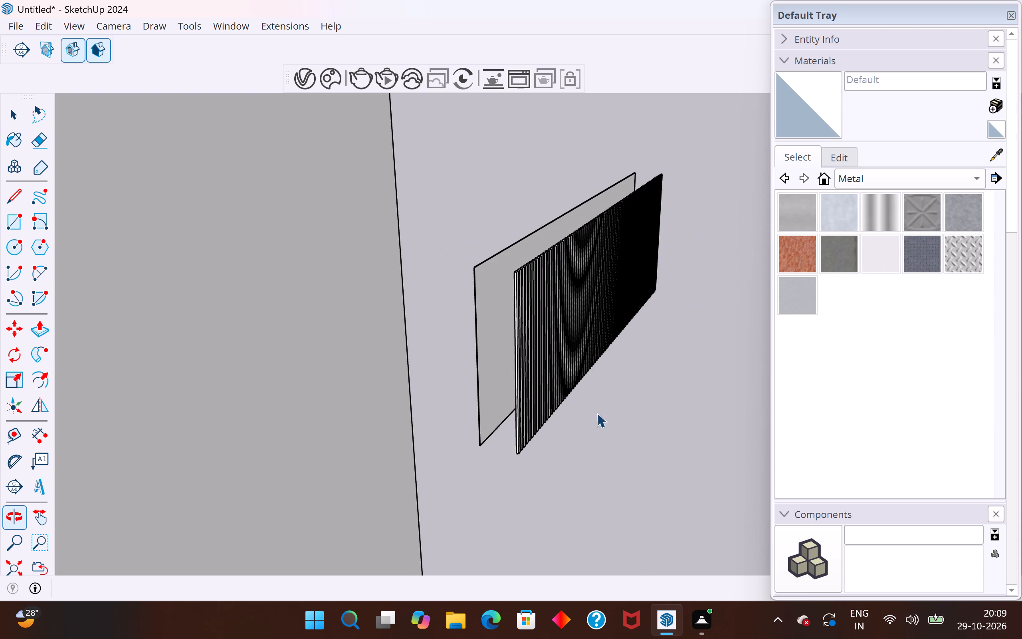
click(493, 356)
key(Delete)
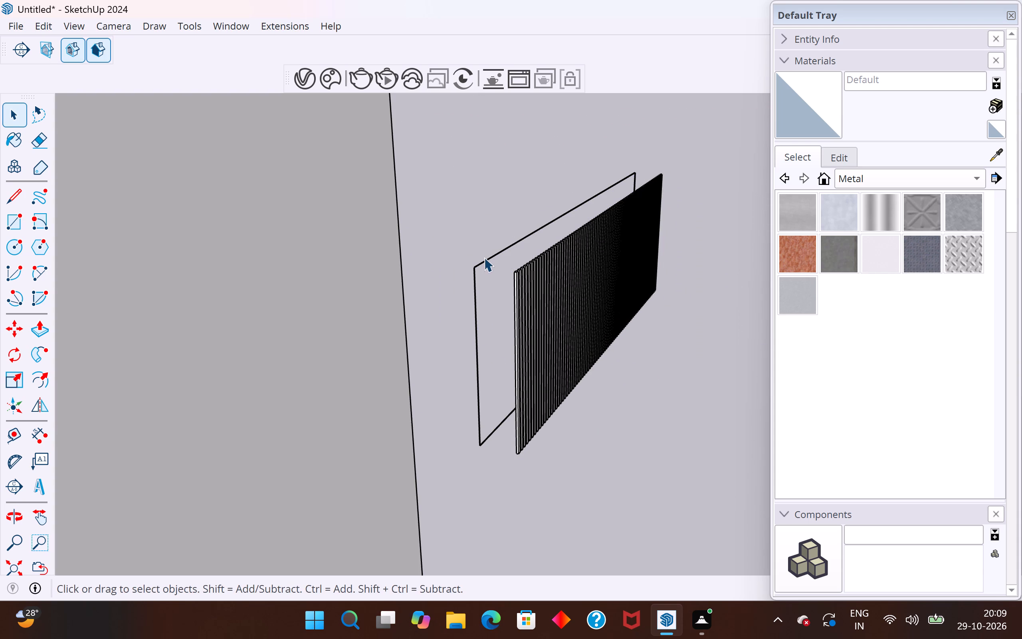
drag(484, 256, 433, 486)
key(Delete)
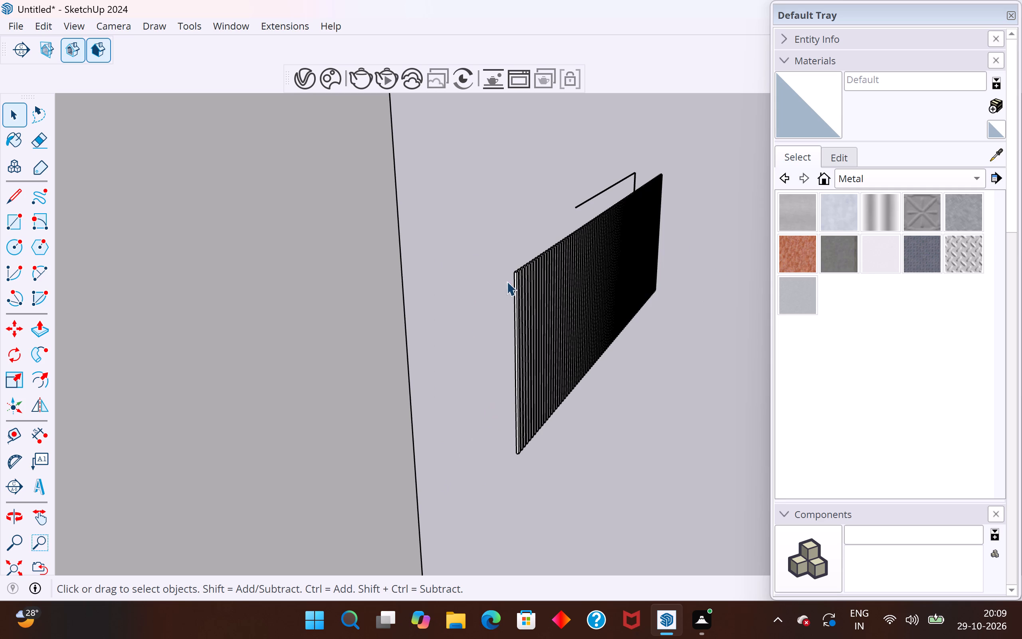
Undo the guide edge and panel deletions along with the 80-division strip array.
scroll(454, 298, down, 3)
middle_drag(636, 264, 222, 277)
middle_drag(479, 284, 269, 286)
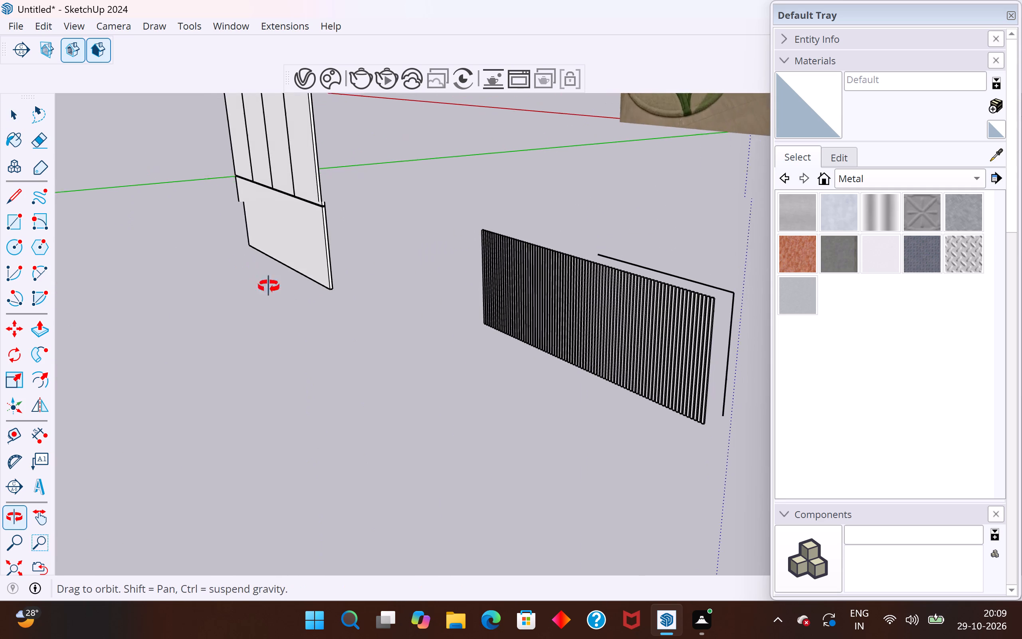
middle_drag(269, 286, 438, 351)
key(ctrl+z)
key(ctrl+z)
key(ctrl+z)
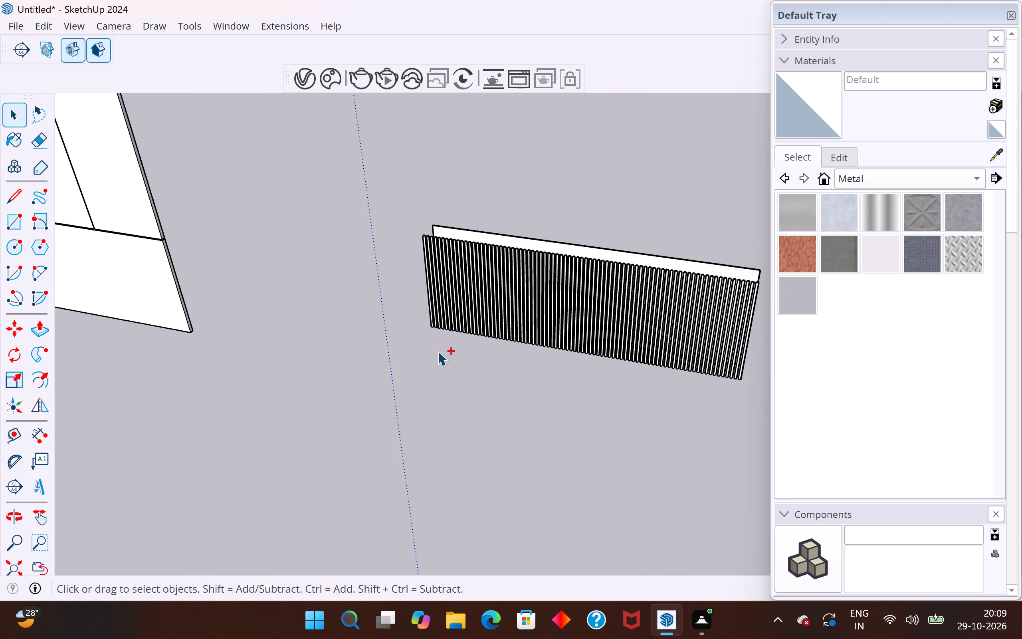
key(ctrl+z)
Copy the single strip along the red axis to the panel's opposite end and array it with 70/ divisions.
click(434, 324)
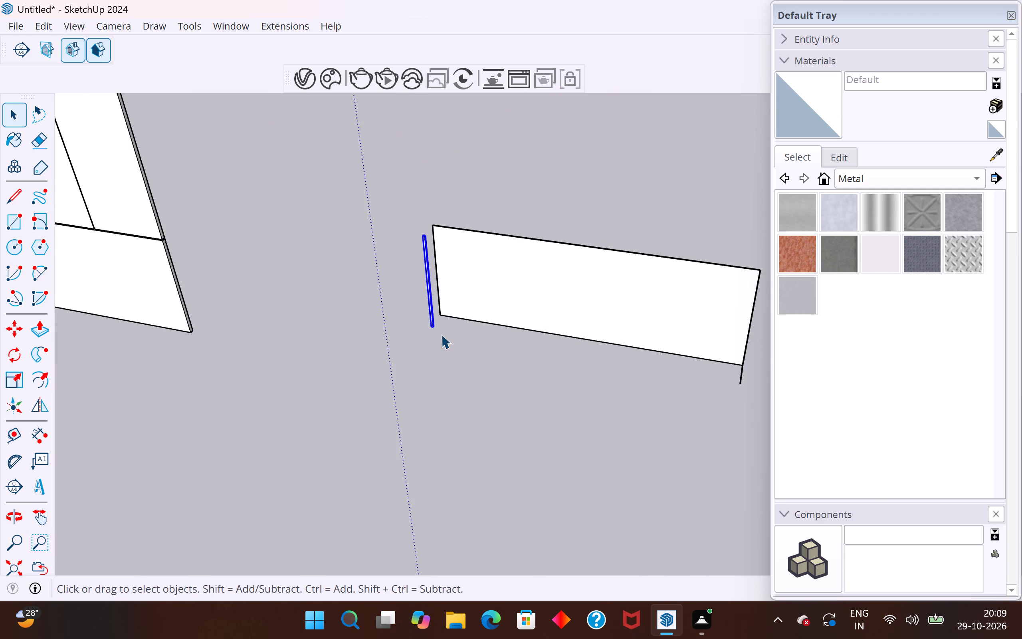
scroll(441, 334, up, 3)
scroll(321, 330, down, 6)
middle_drag(317, 343, 433, 429)
scroll(614, 326, up, 4)
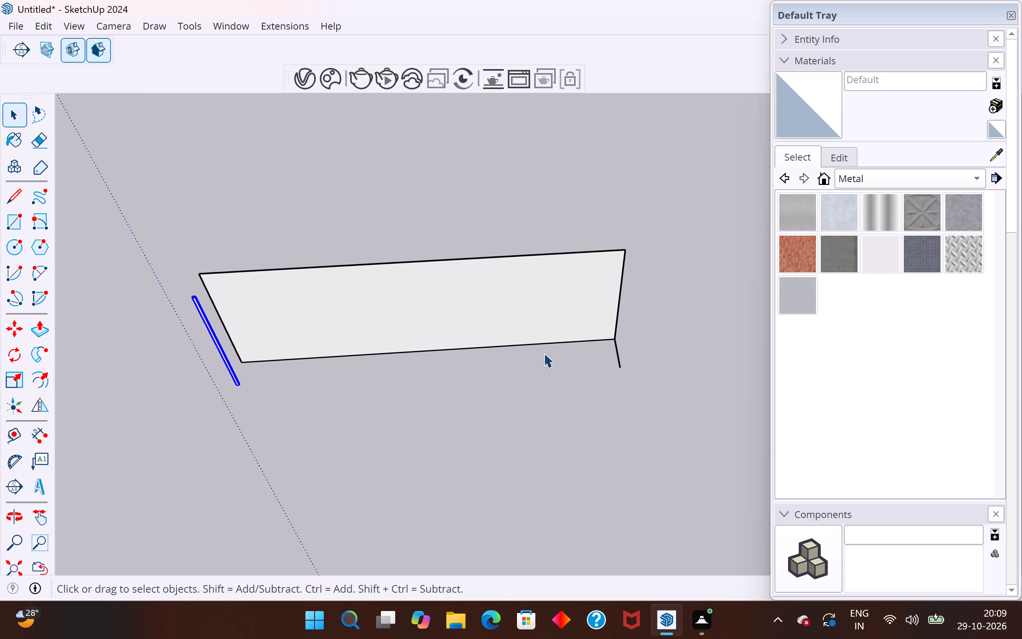
key(m)
scroll(281, 419, up, 2)
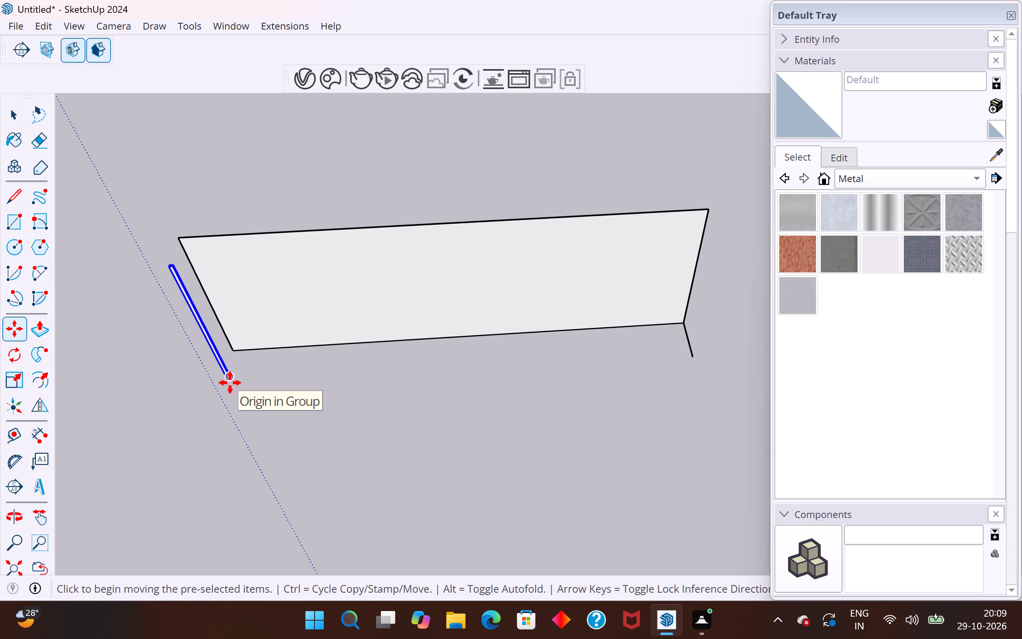
ctrl+click(230, 383)
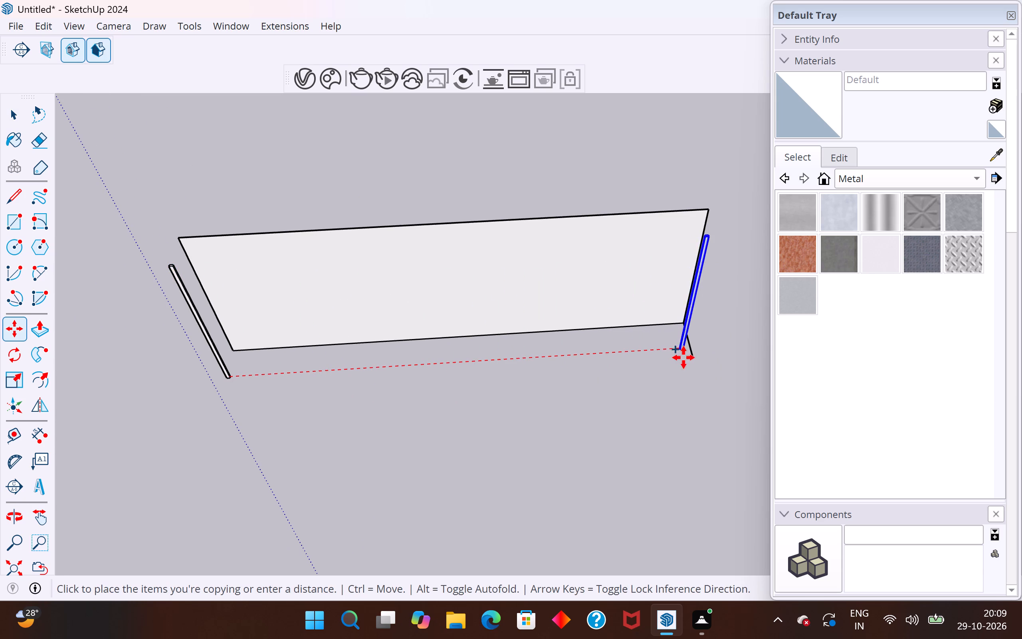
click(691, 345)
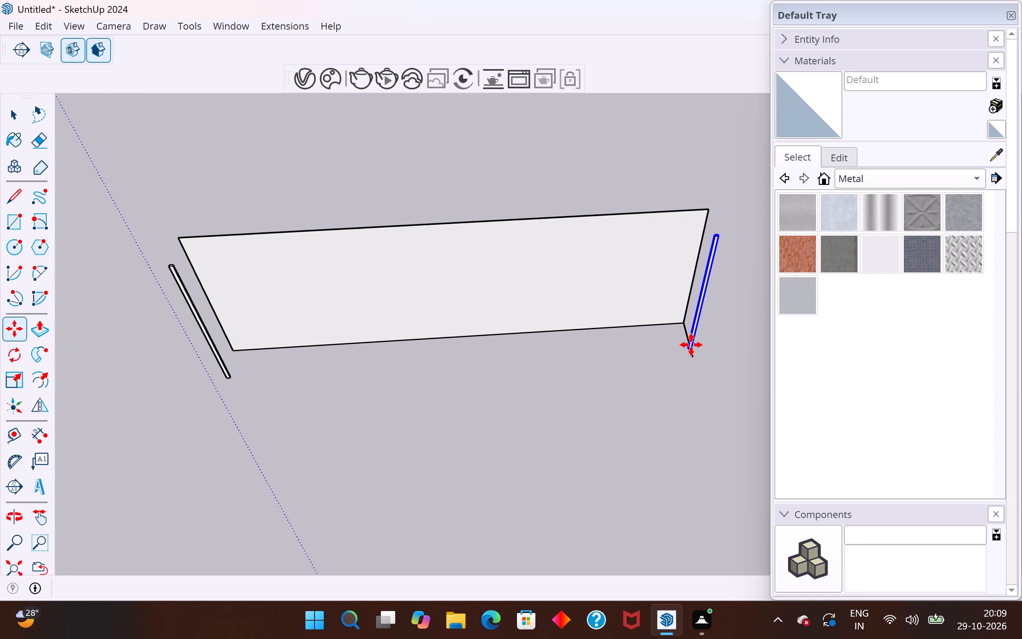
text(70/)
key(Return)
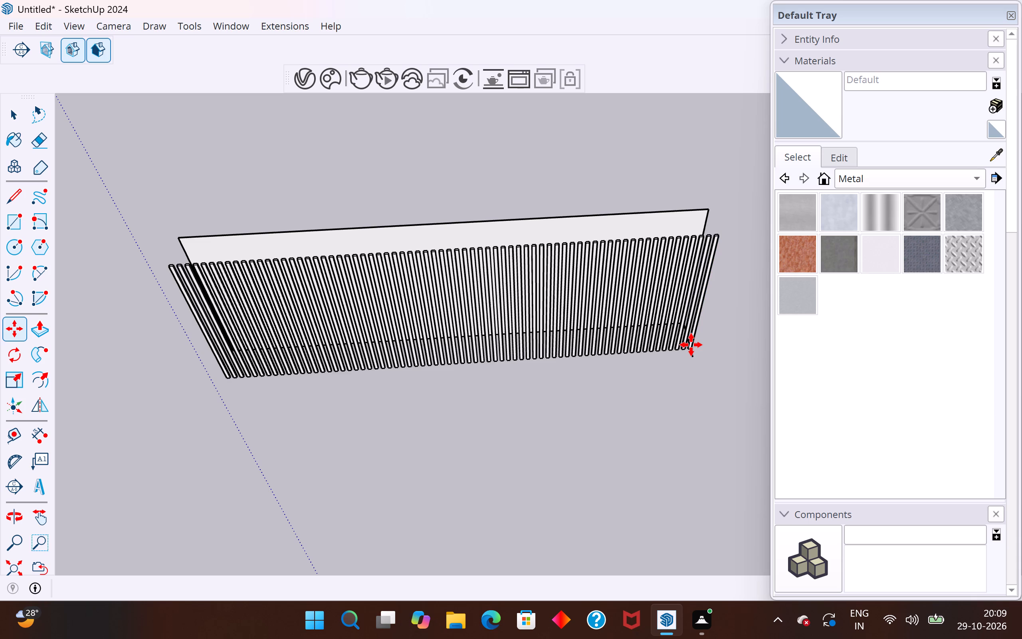
Delete the short guide edge joining the strip row to the reference panel's bottom corner.
click(11, 129)
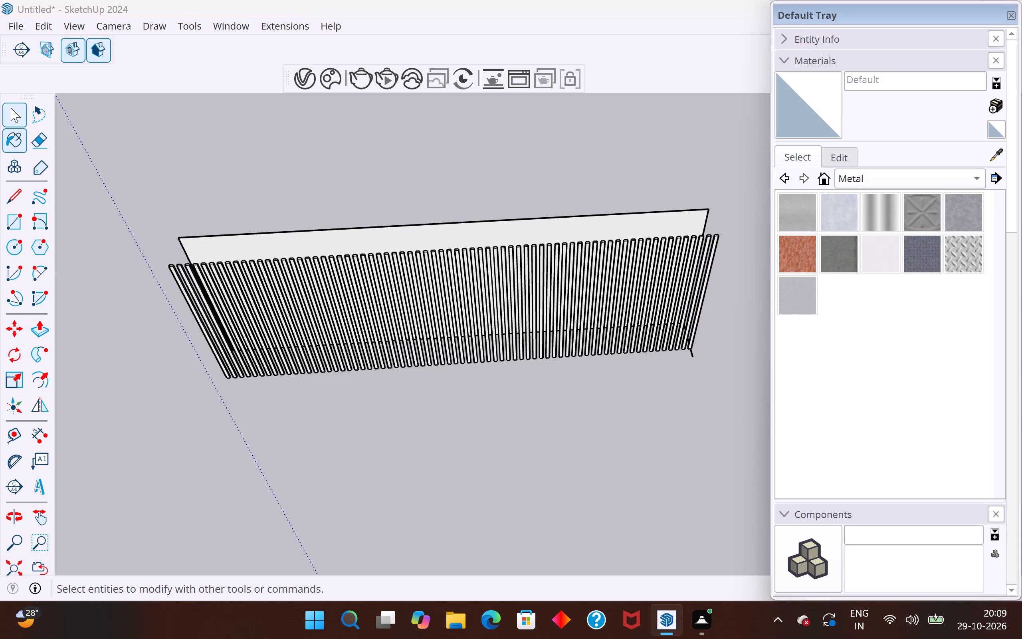
click(11, 108)
click(216, 143)
click(325, 232)
scroll(483, 291, up, 1)
middle_drag(477, 302, 82, 314)
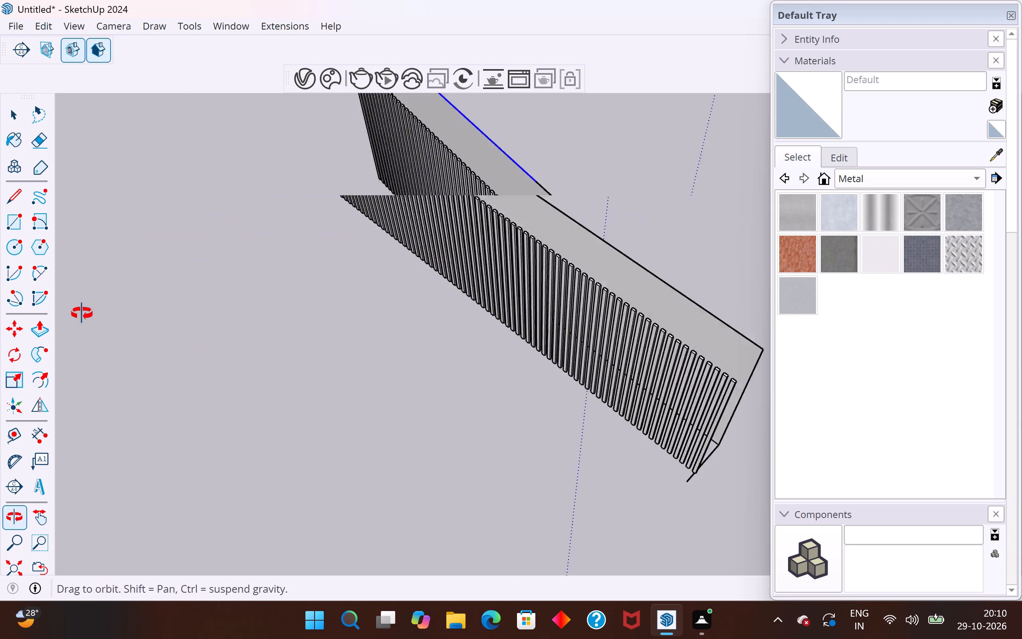
middle_drag(82, 314, 78, 312)
scroll(78, 312, down, 5)
scroll(433, 459, up, 3)
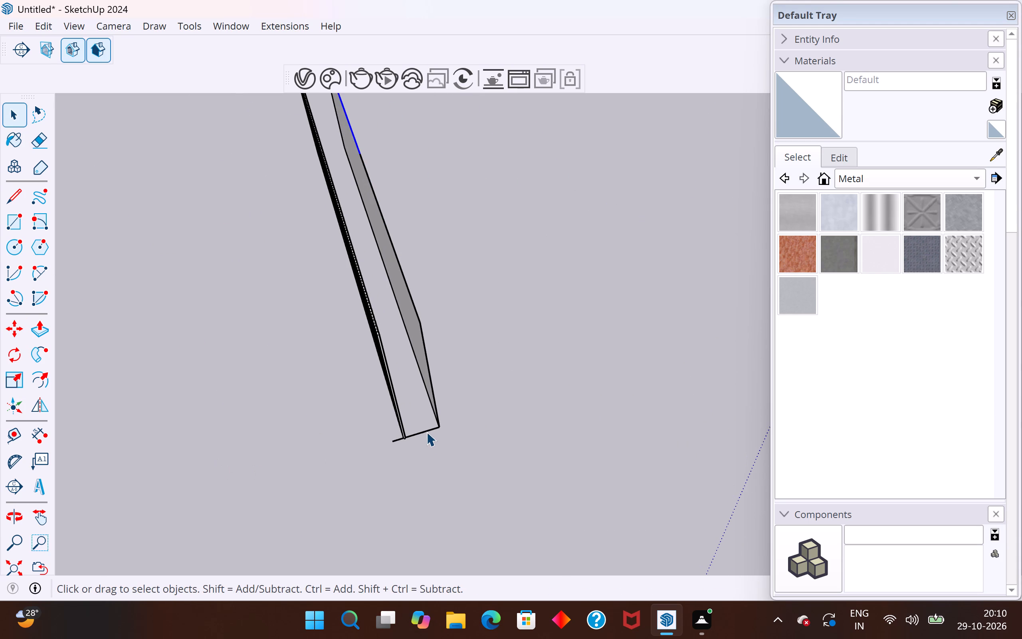
click(426, 432)
key(Delete)
Delete the reference panel's face and all its remaining edges behind the strip row.
click(438, 422)
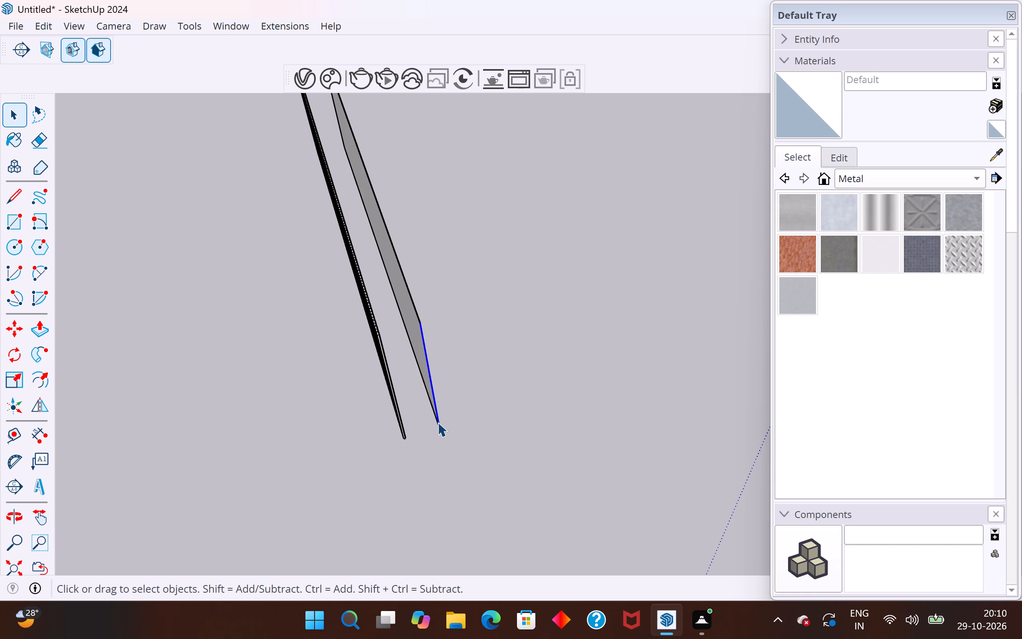
key(Delete)
click(423, 388)
key(Delete)
click(422, 315)
click(416, 316)
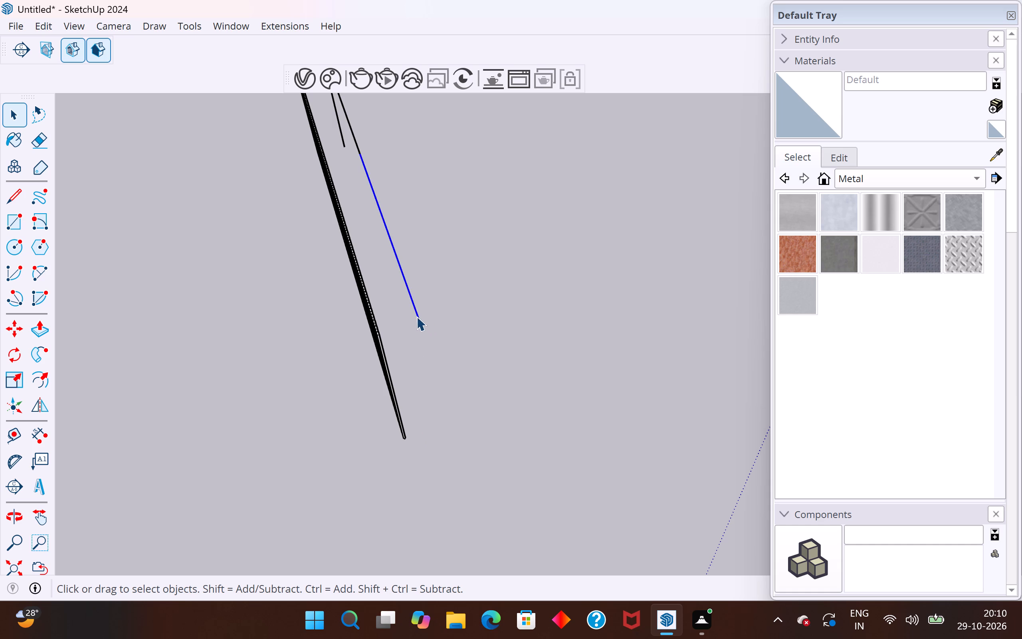
key(Delete)
scroll(483, 450, down, 4)
drag(387, 162, 375, 225)
key(Delete)
Select all the arrayed strips and make them into one group.
scroll(571, 274, down, 6)
middle_drag(422, 366, 740, 286)
middle_drag(453, 354, 622, 276)
scroll(430, 363, up, 8)
middle_drag(392, 375, 477, 357)
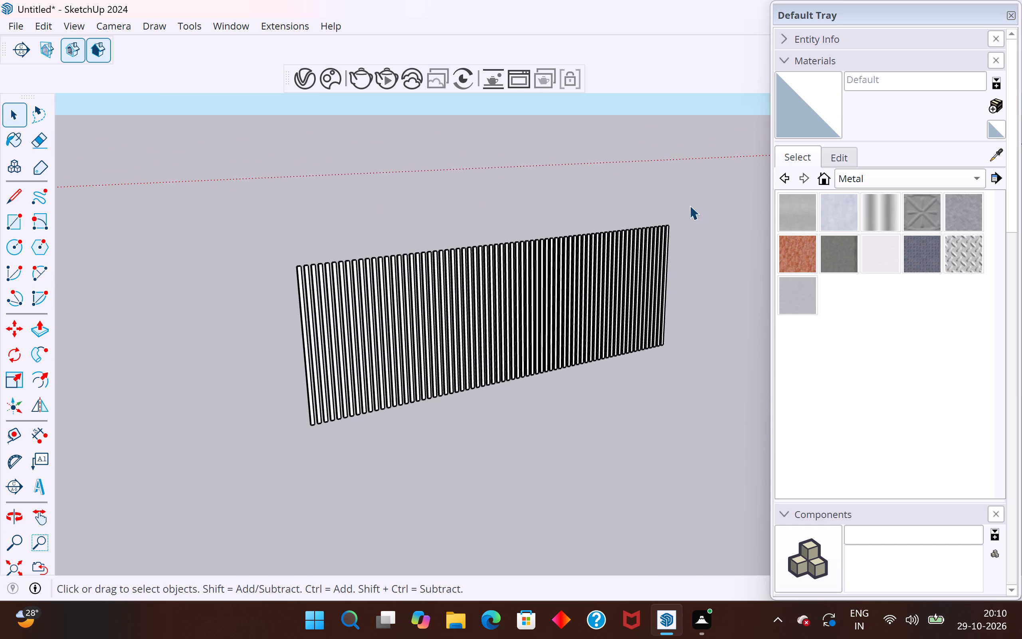
drag(689, 205, 268, 470)
right_click(349, 375)
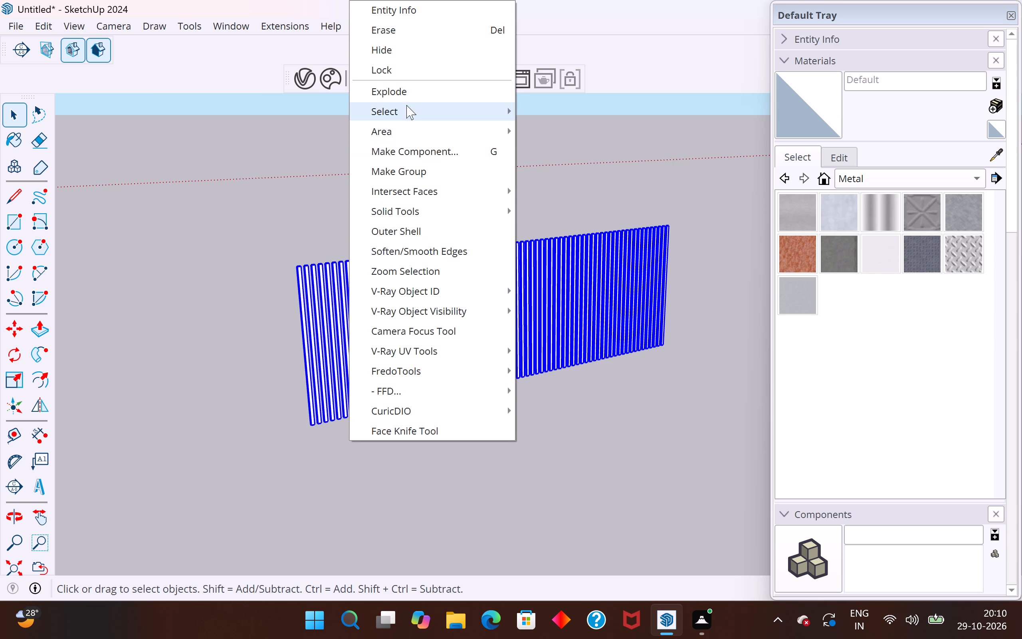
click(402, 172)
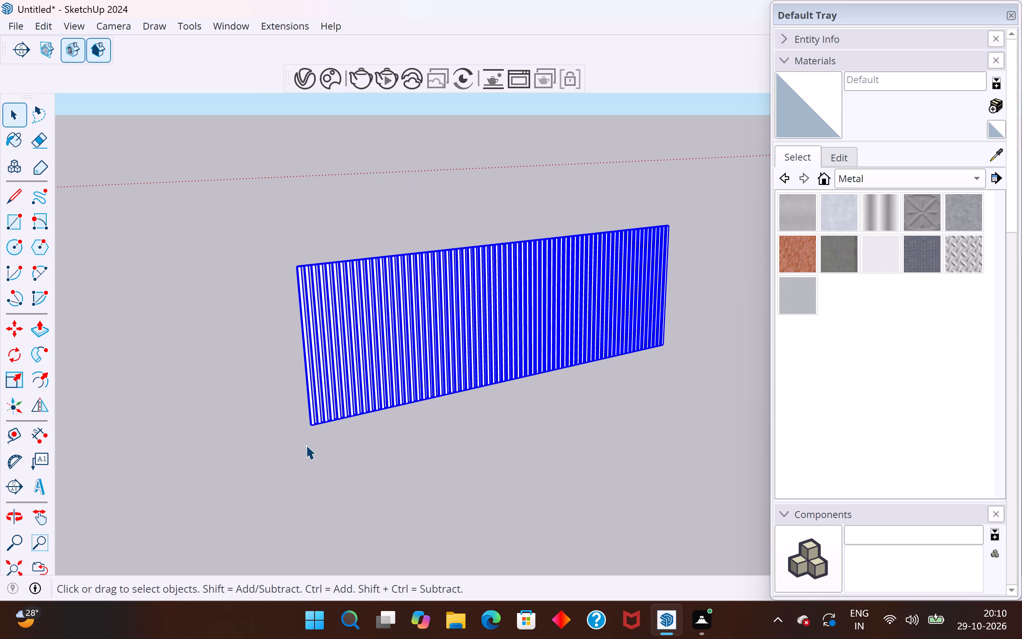
Move the strip group by its bottom corner onto the matching bottom front corner of the wardrobe's bottom panel.
key(m)
middle_drag(265, 461, 490, 421)
scroll(460, 440, up, 4)
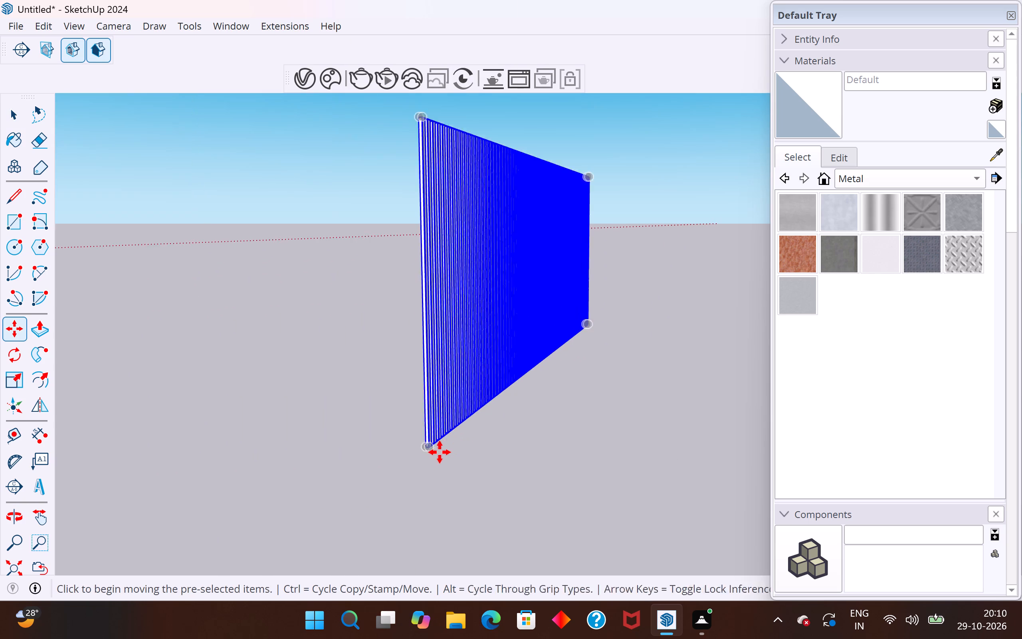
scroll(440, 452, up, 8)
click(400, 427)
scroll(554, 360, down, 3)
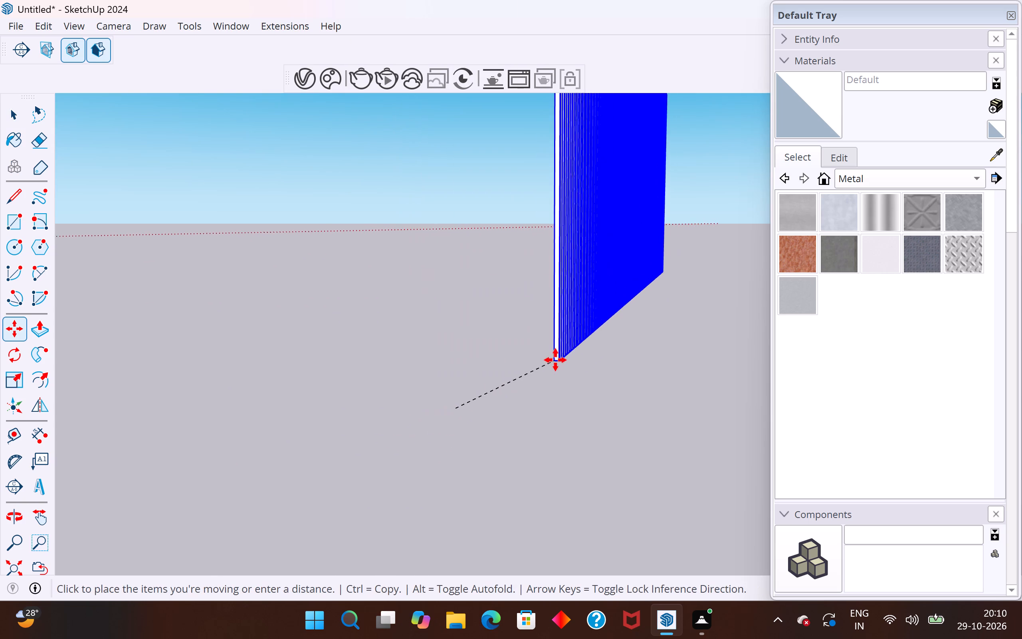
scroll(555, 360, down, 20)
scroll(555, 360, down, 20)
scroll(555, 360, down, 1)
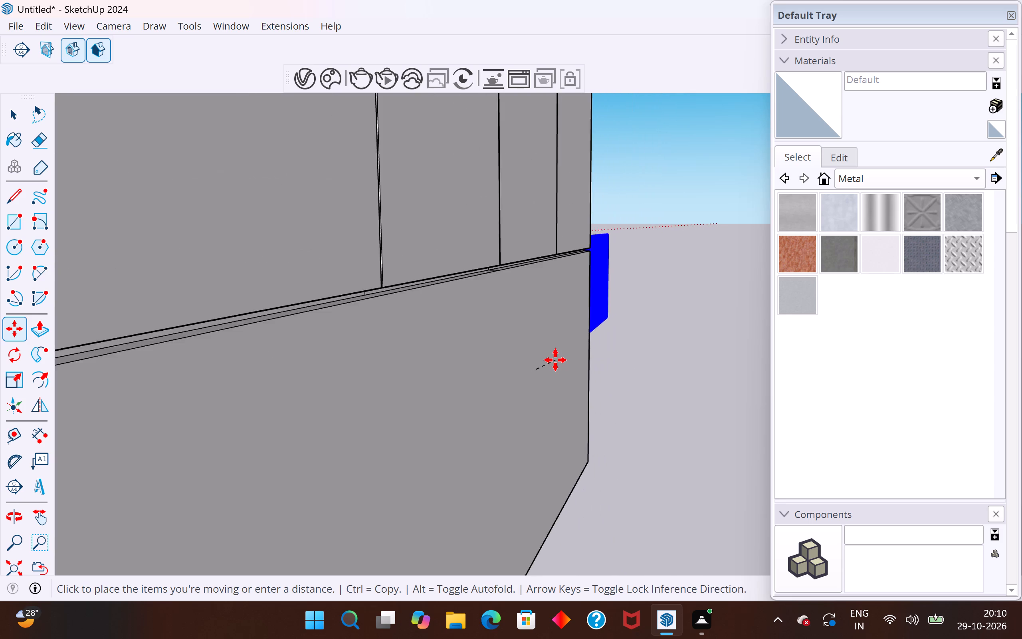
scroll(555, 360, down, 10)
scroll(502, 488, up, 7)
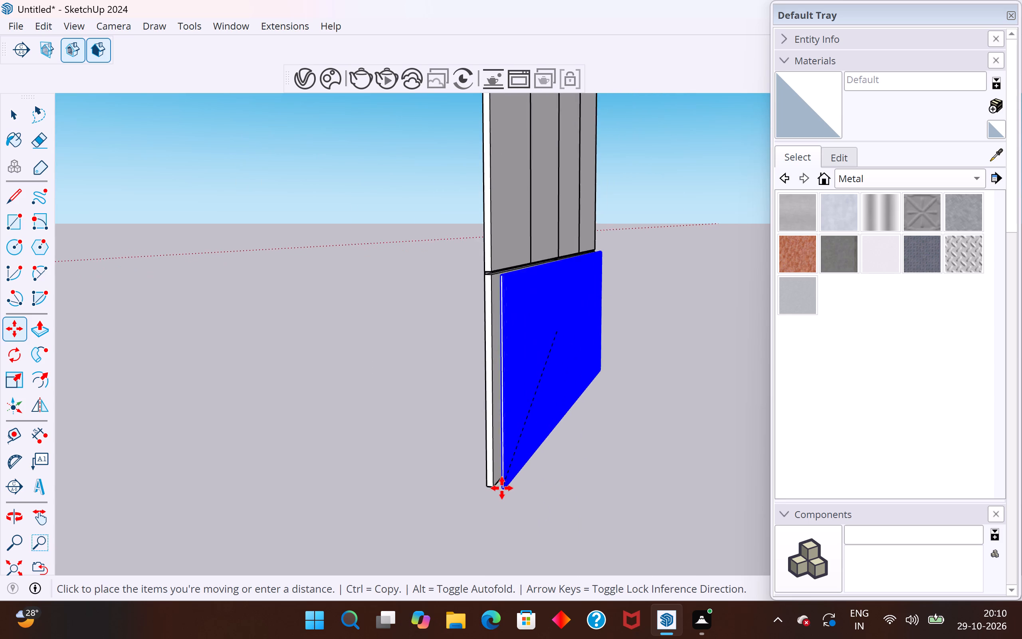
scroll(502, 488, up, 3)
click(485, 482)
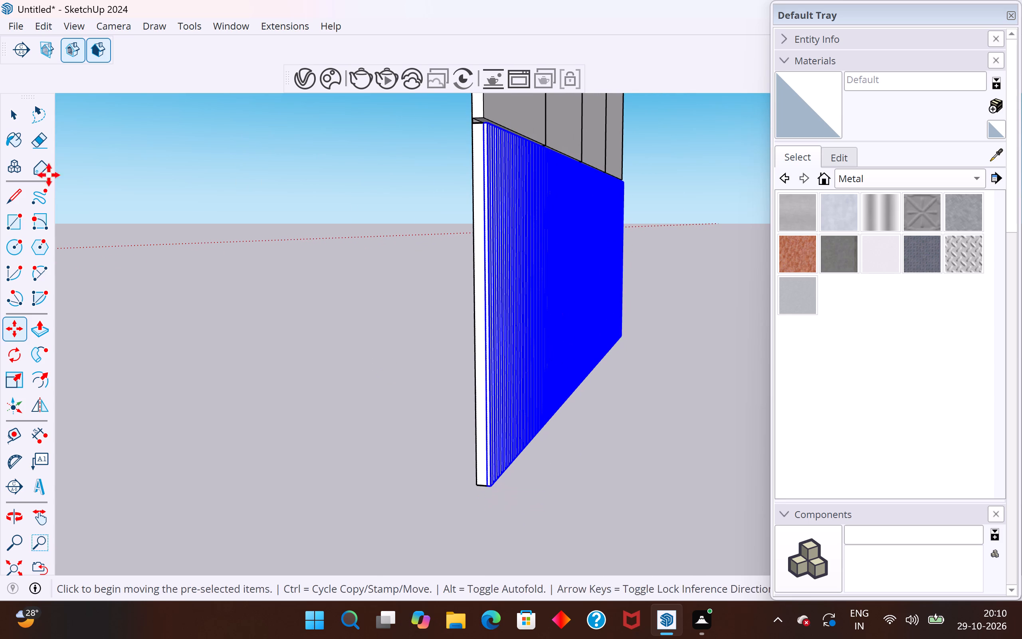
click(18, 116)
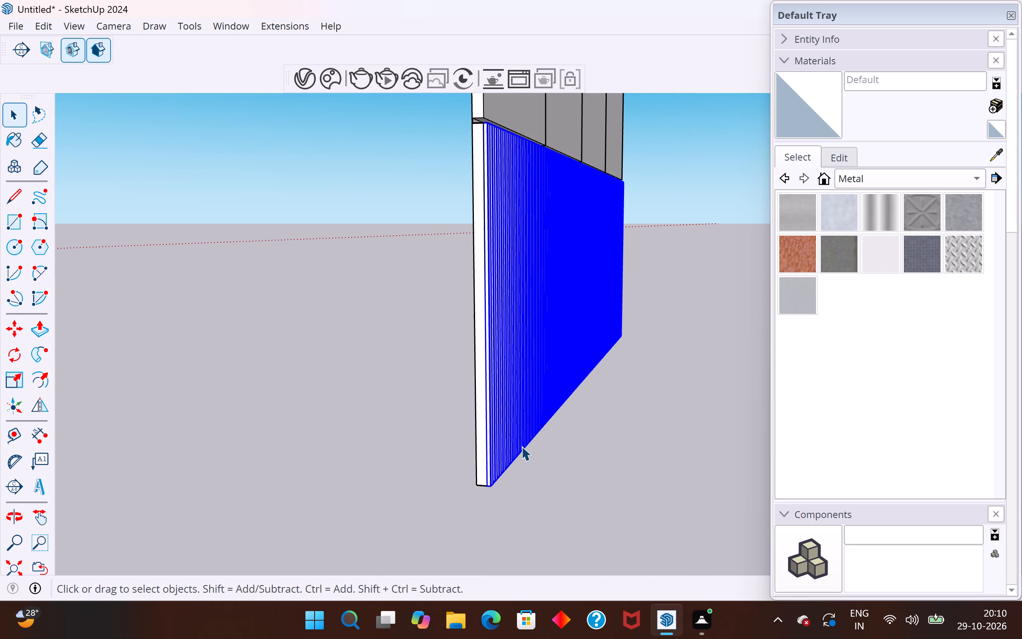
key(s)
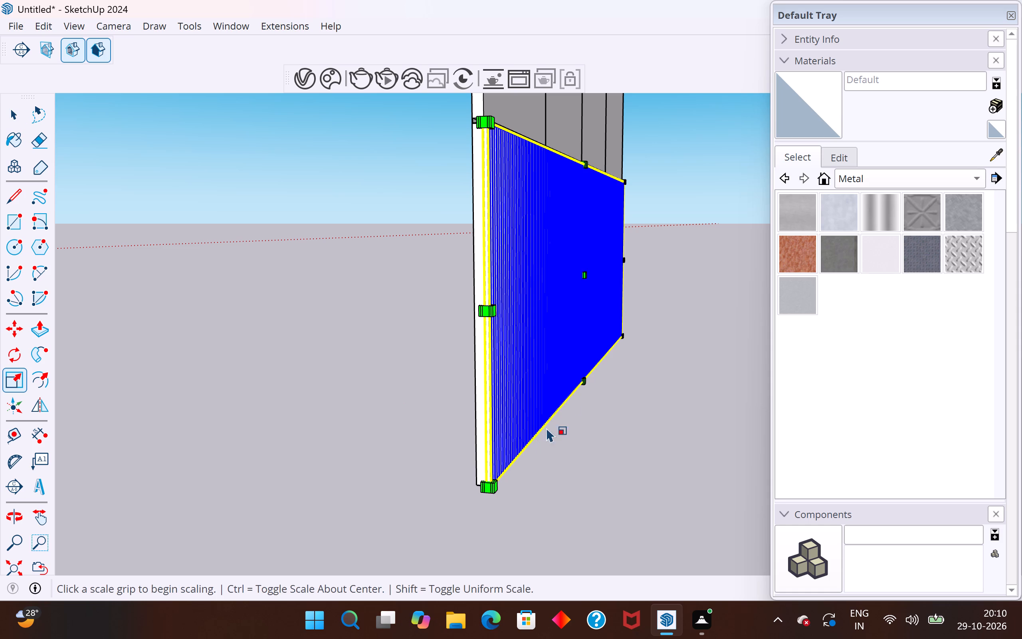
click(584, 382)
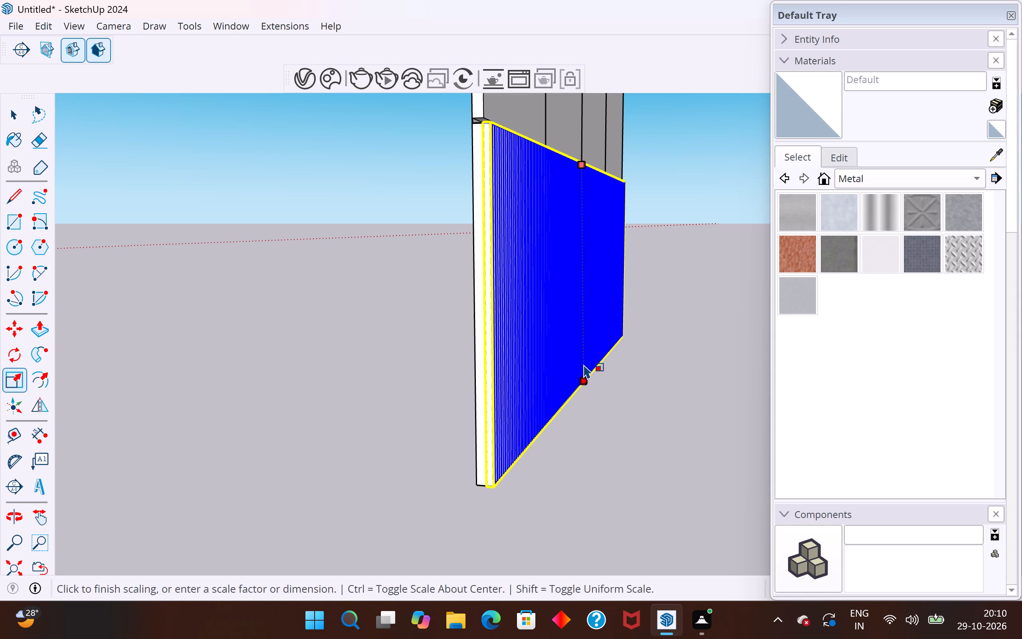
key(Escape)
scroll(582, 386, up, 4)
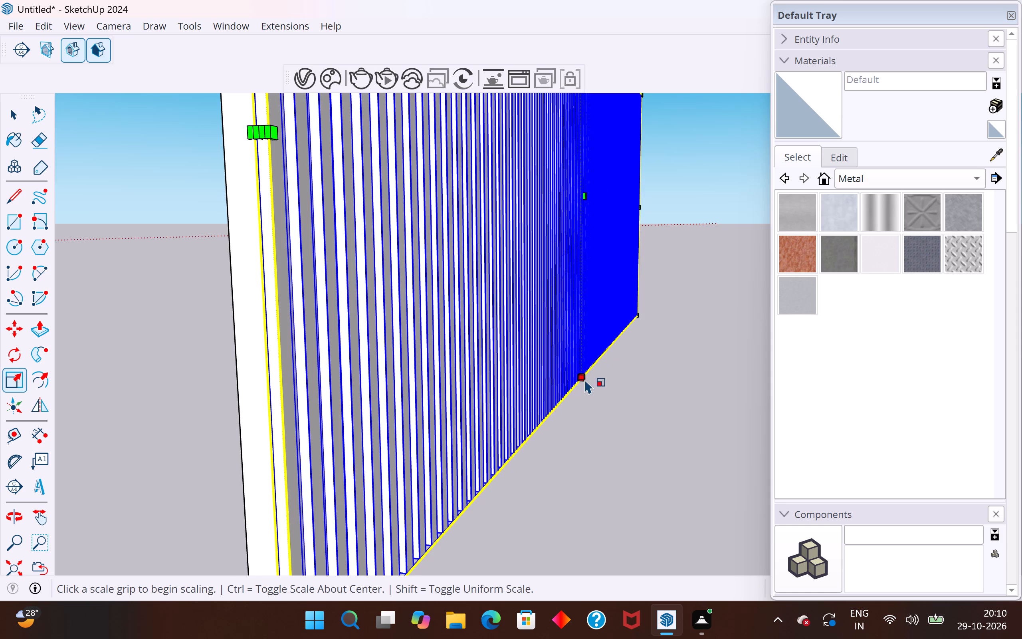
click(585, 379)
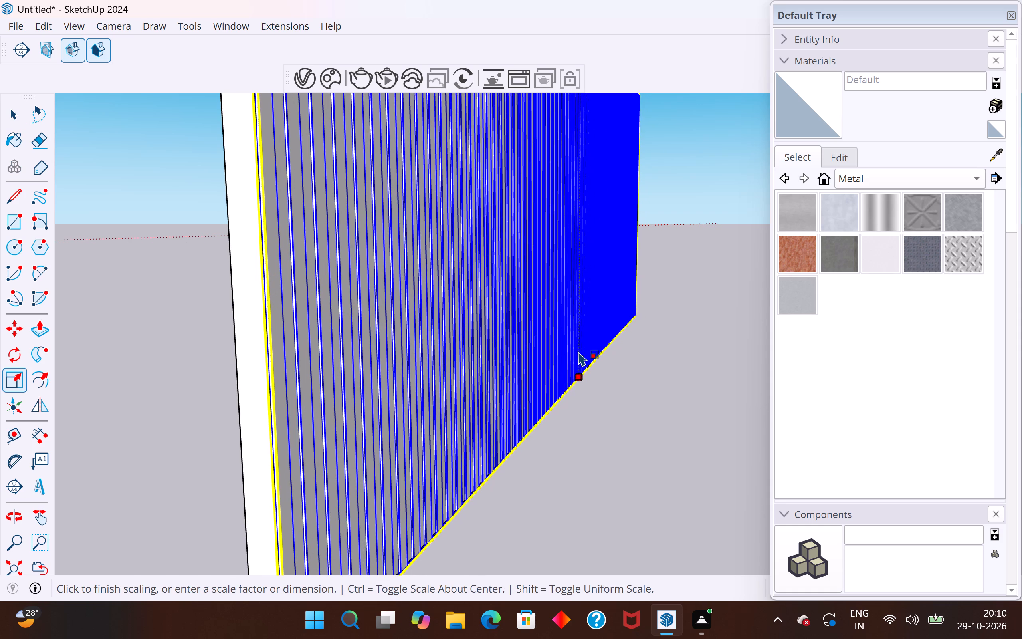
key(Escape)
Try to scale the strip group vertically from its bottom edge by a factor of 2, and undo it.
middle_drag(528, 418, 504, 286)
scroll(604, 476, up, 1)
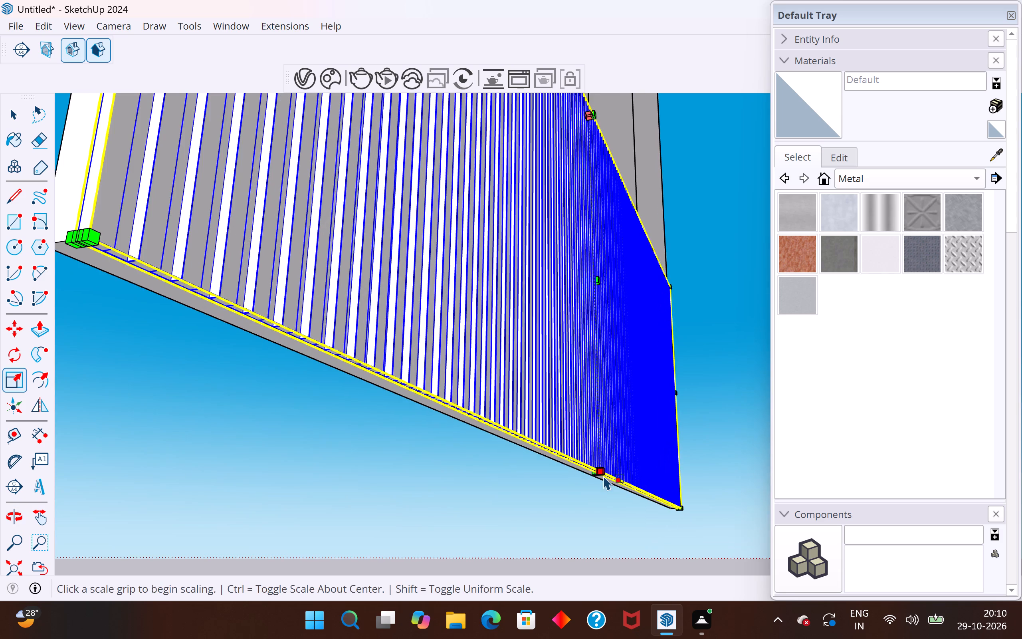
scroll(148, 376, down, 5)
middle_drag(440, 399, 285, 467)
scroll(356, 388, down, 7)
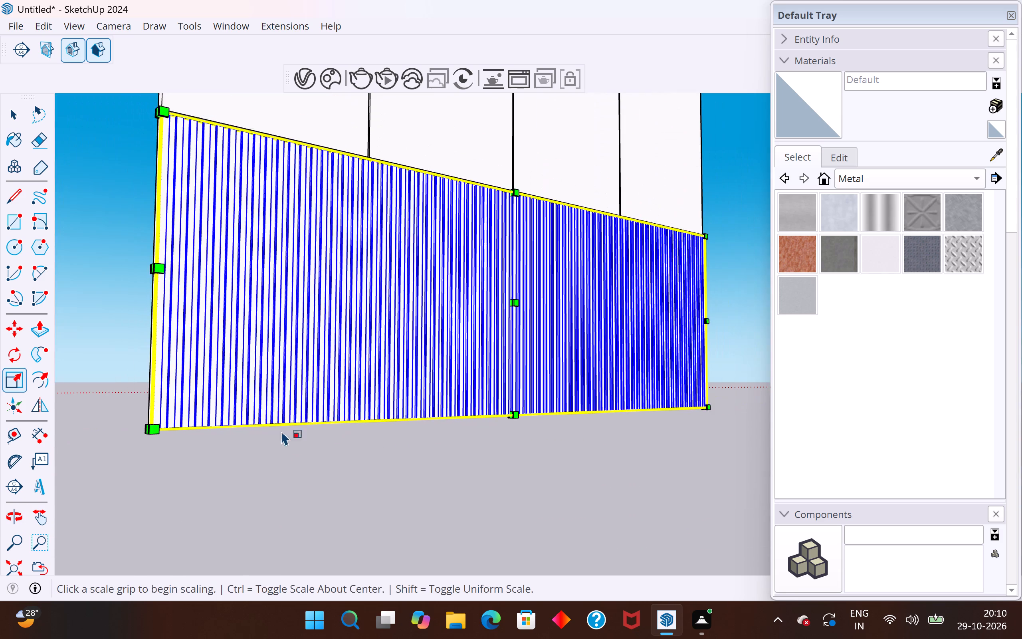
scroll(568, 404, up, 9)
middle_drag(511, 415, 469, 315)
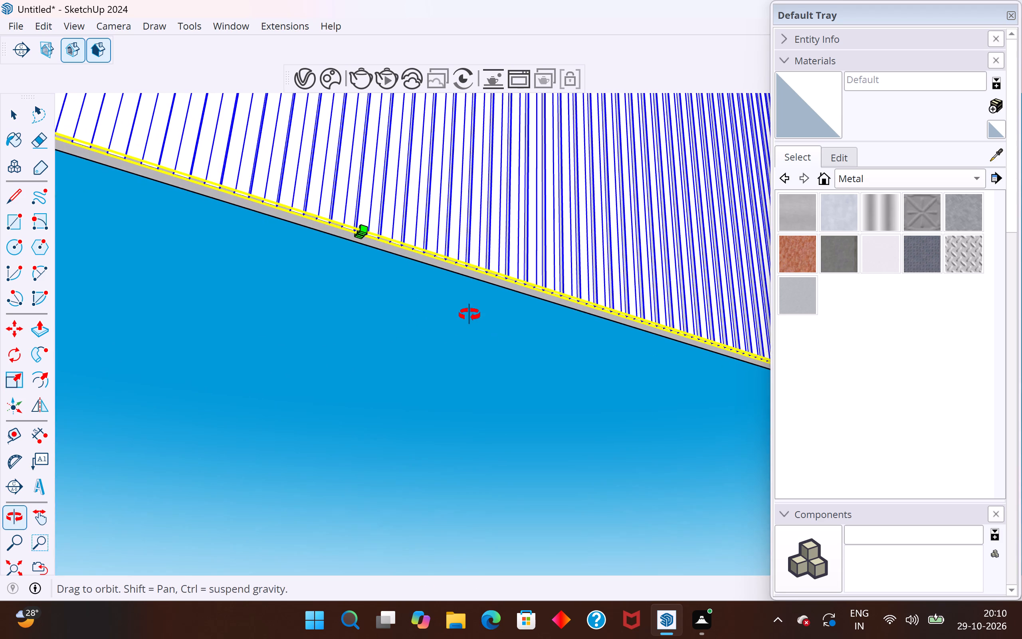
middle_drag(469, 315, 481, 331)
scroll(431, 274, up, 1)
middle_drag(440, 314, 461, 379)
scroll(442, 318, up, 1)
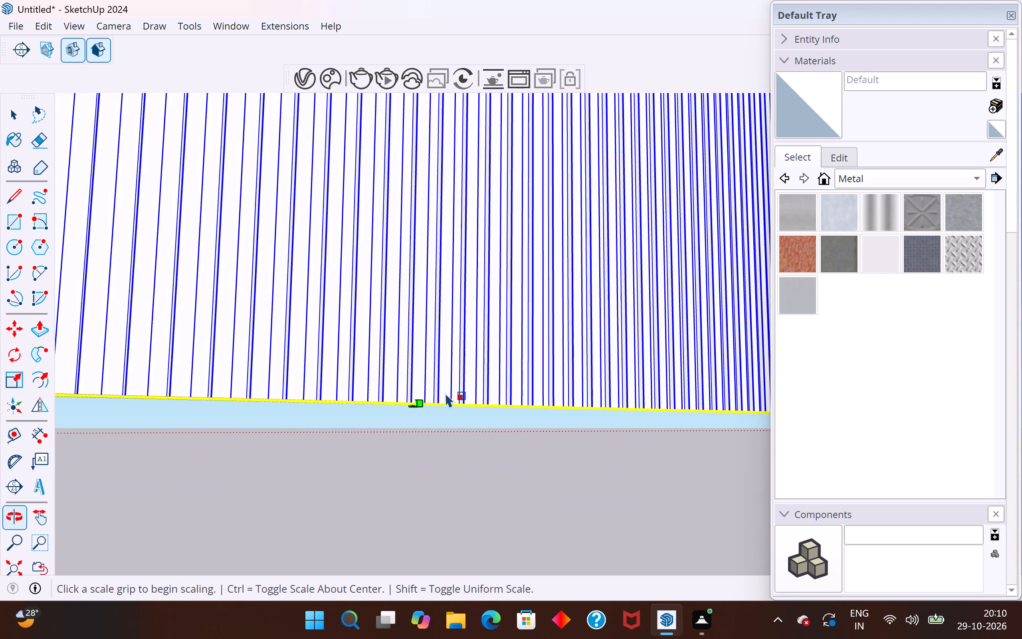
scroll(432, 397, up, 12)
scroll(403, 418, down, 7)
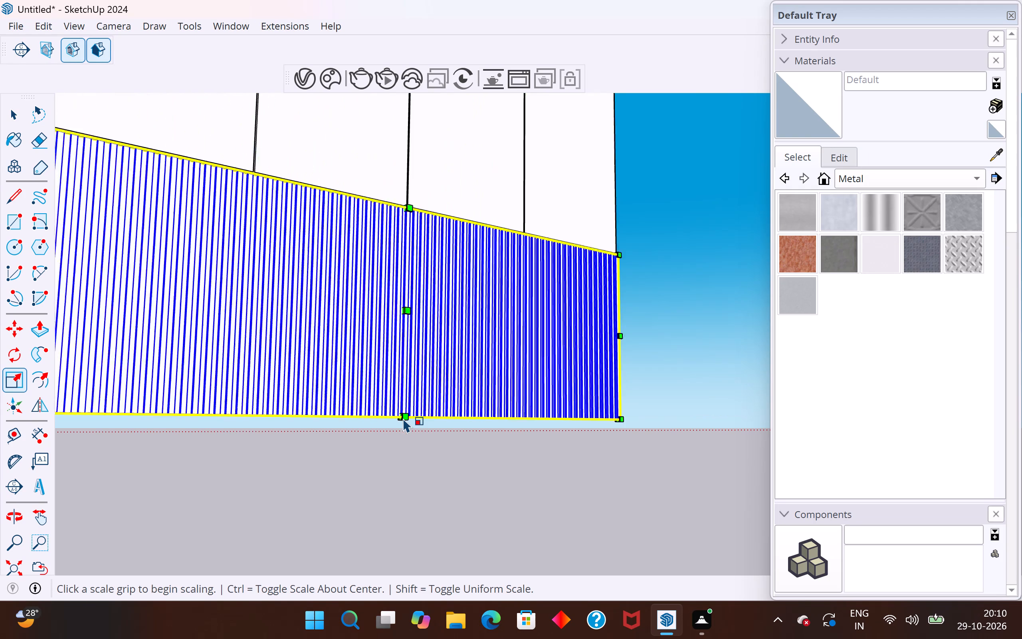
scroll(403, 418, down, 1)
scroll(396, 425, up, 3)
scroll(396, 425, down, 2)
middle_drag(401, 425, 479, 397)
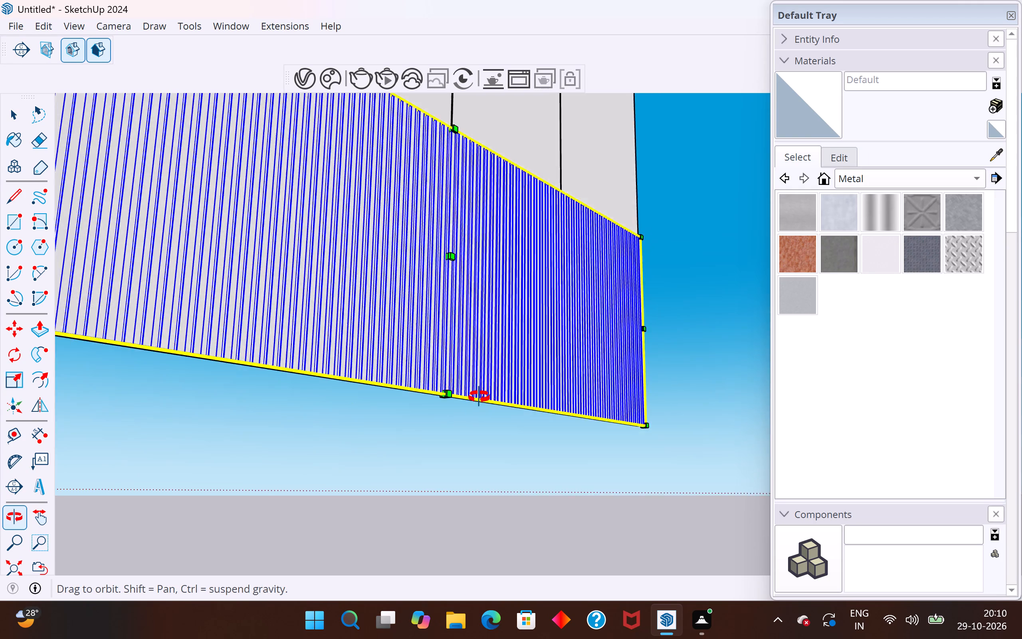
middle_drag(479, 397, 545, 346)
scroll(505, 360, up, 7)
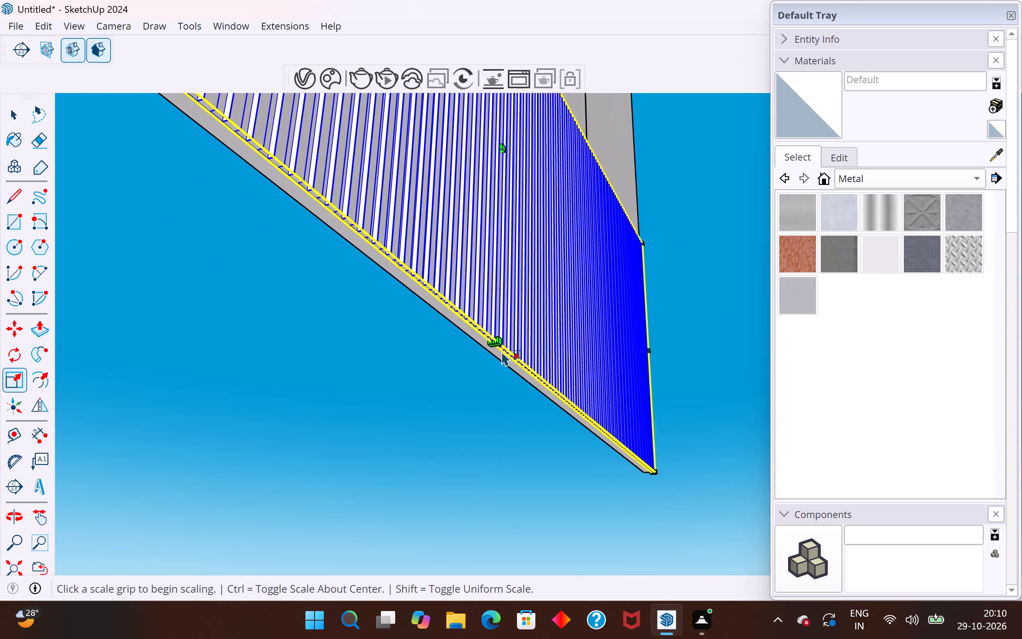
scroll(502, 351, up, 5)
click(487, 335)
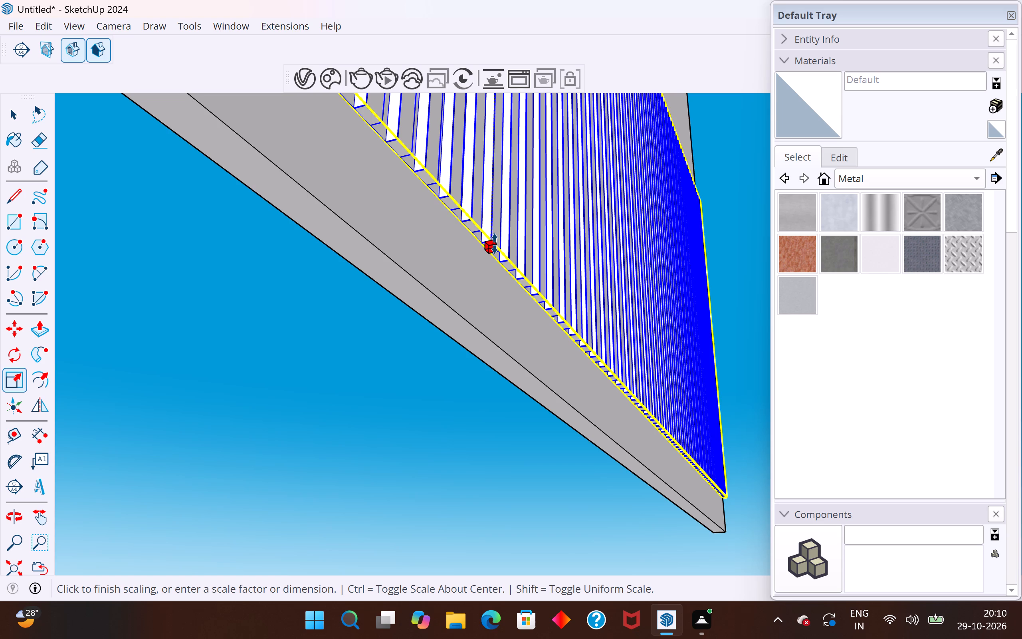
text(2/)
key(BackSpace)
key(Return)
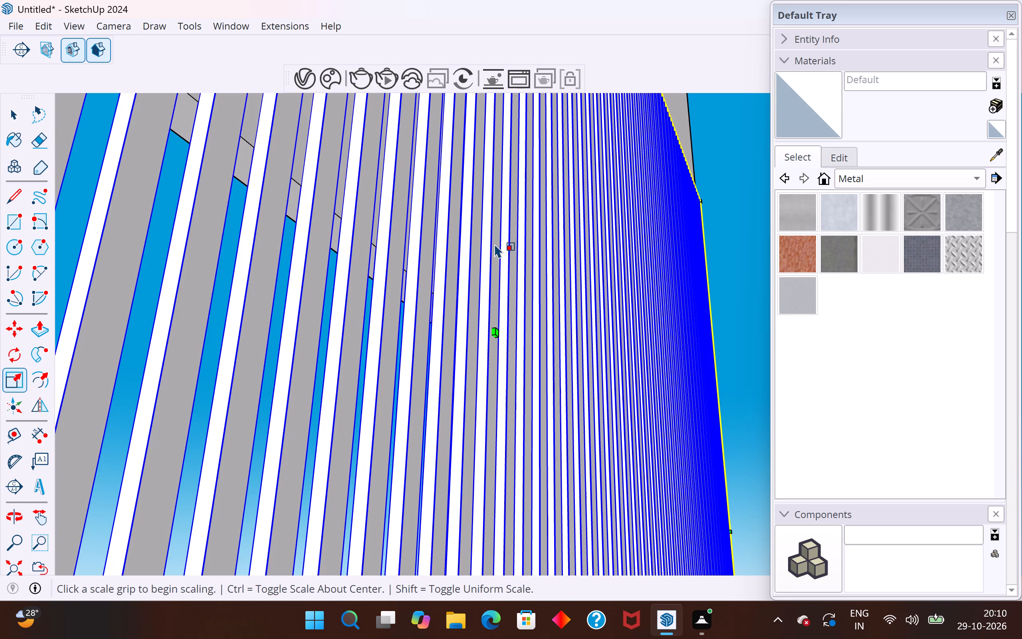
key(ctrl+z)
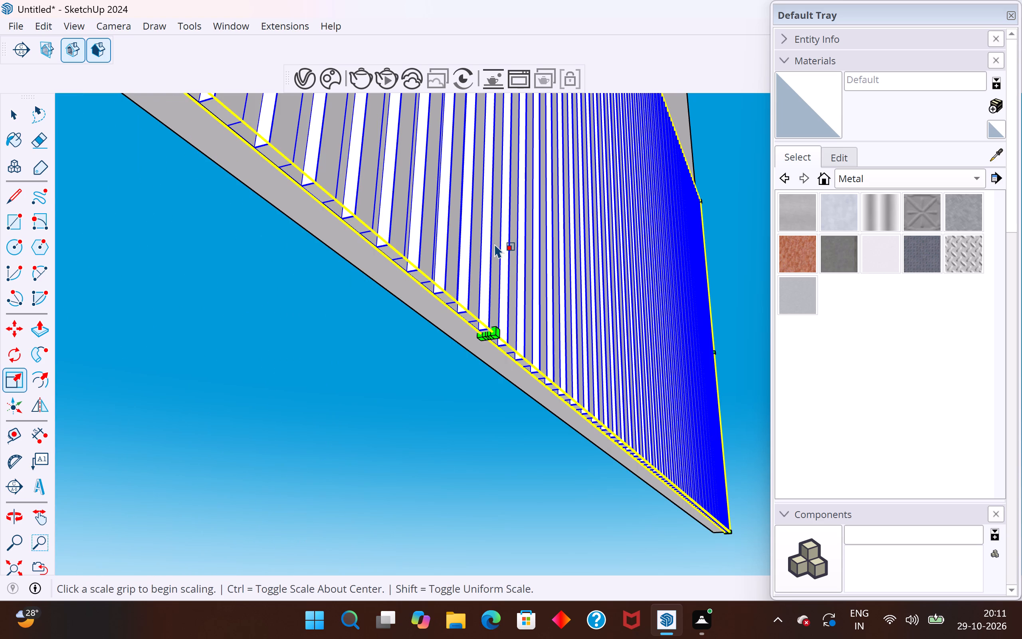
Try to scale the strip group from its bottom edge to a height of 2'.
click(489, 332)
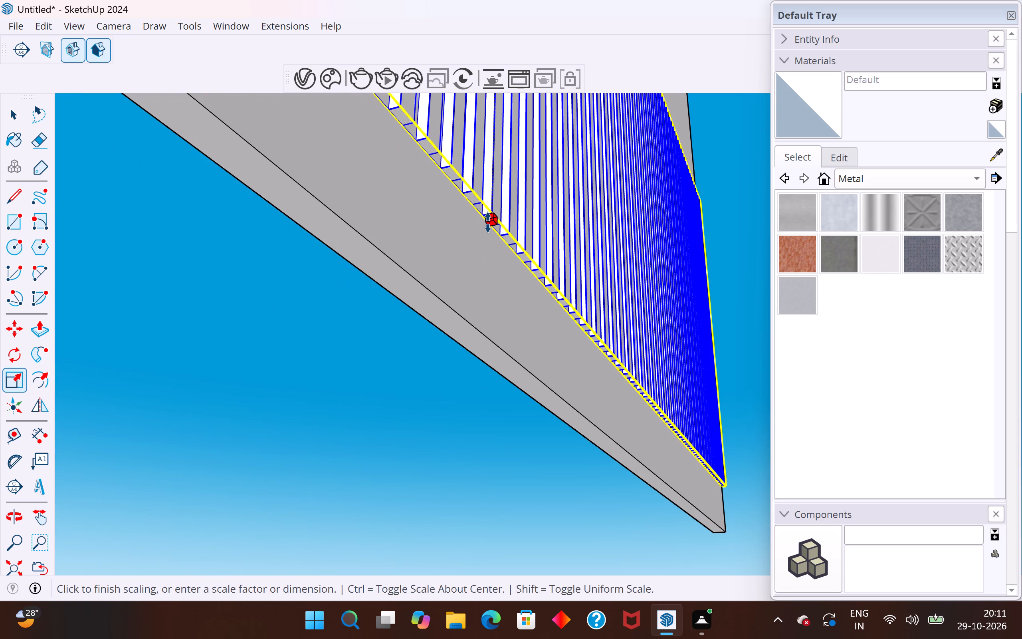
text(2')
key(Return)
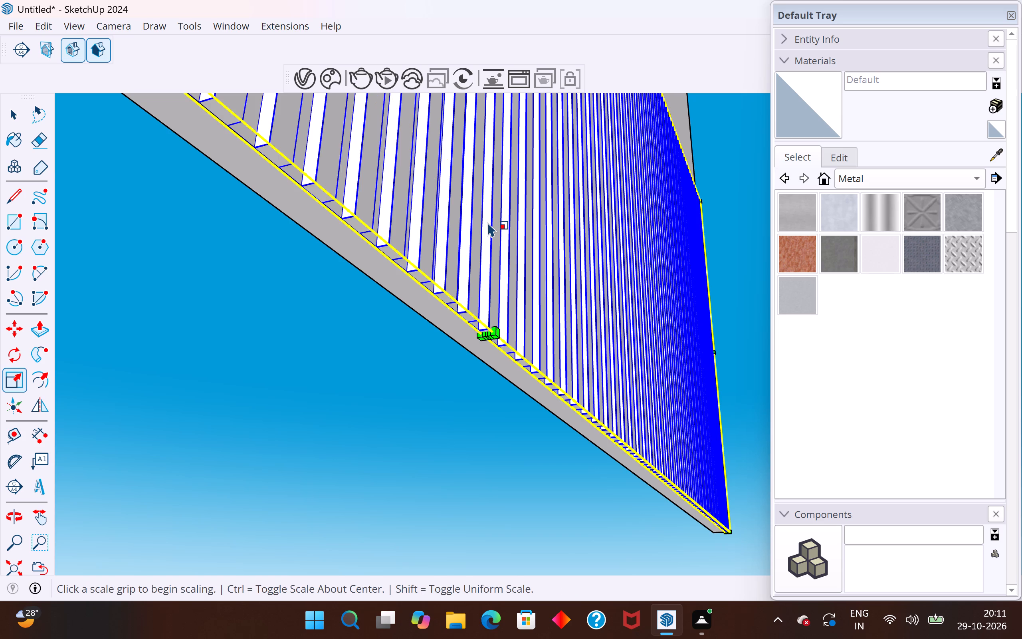
Scale the strip group's bottom edge upward freehand, leaving a narrow plain band along the bottom of the panel.
click(487, 332)
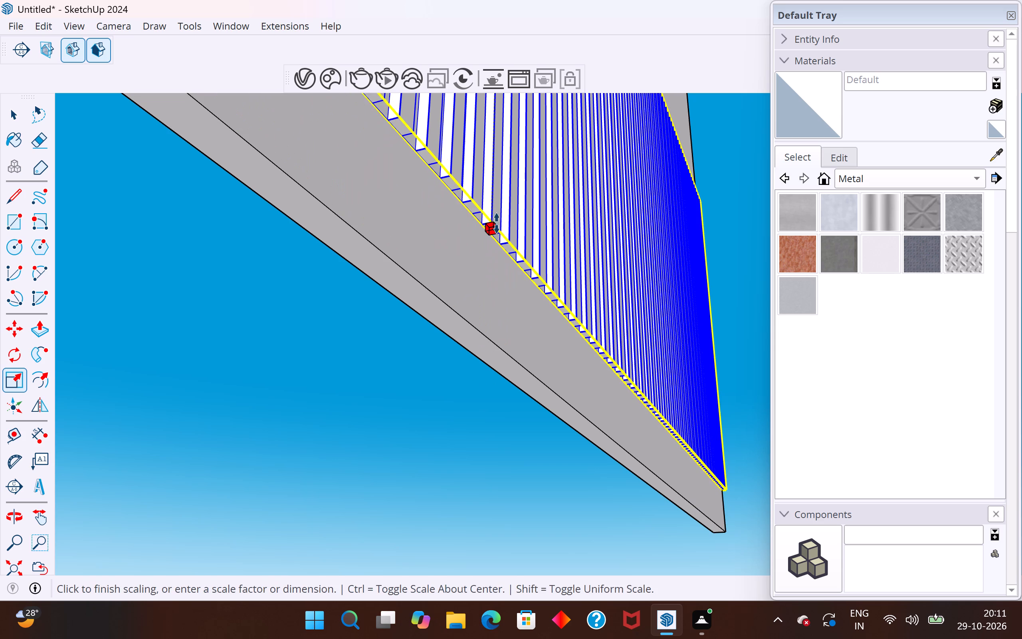
middle_drag(497, 223, 447, 413)
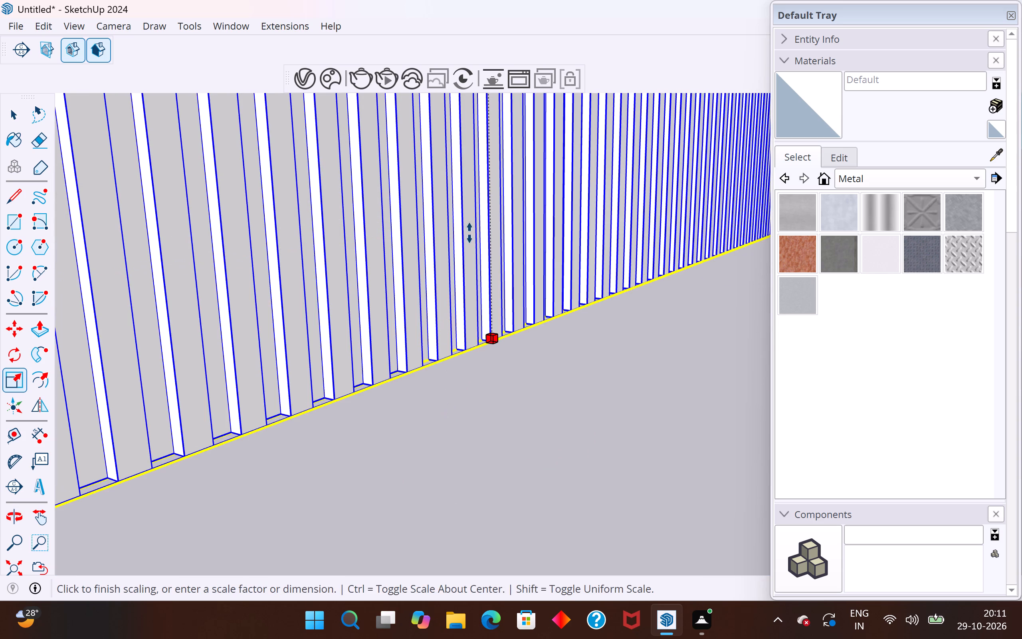
click(495, 213)
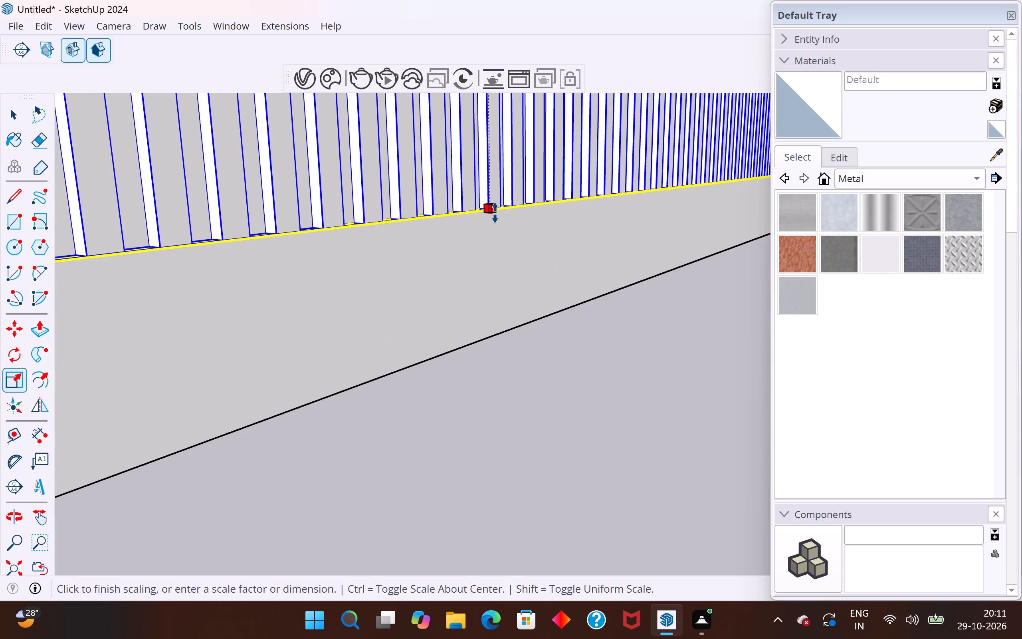
scroll(500, 397, down, 18)
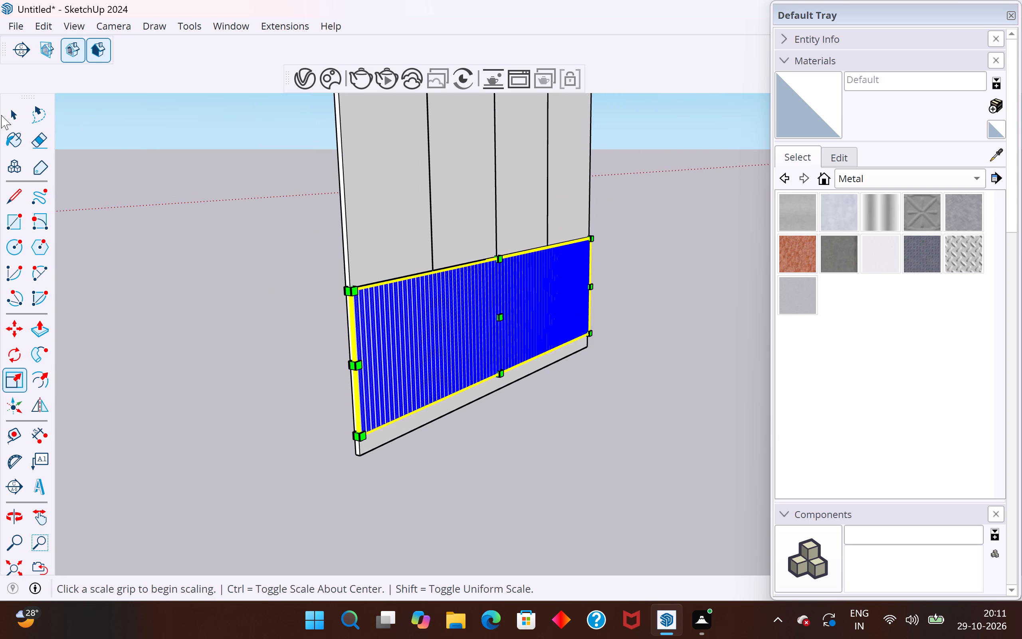
click(9, 115)
click(206, 250)
Scale the strip group's top edge downward freehand, leaving a plain band between the strips and the wardrobe doors.
middle_drag(442, 341, 342, 382)
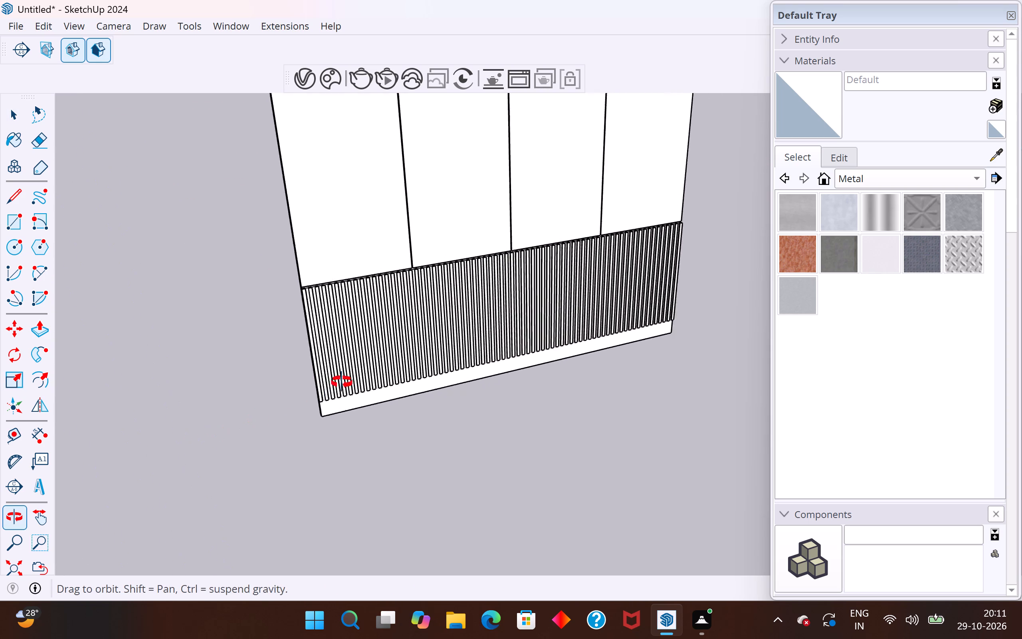
middle_drag(342, 382, 411, 356)
scroll(423, 428, down, 10)
middle_drag(497, 382, 317, 390)
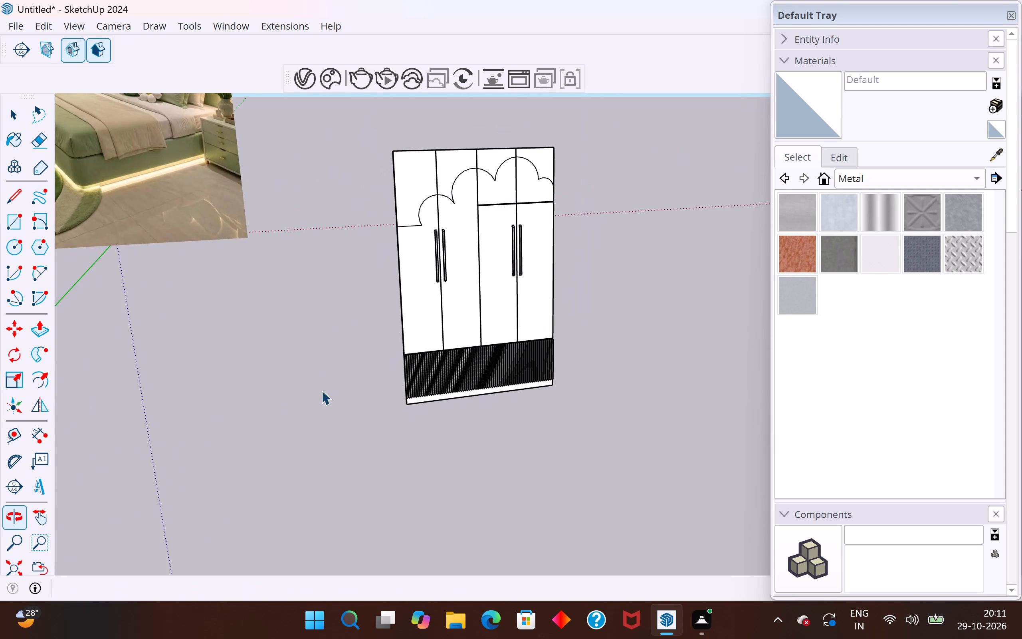
scroll(498, 355, up, 9)
middle_drag(575, 359, 567, 370)
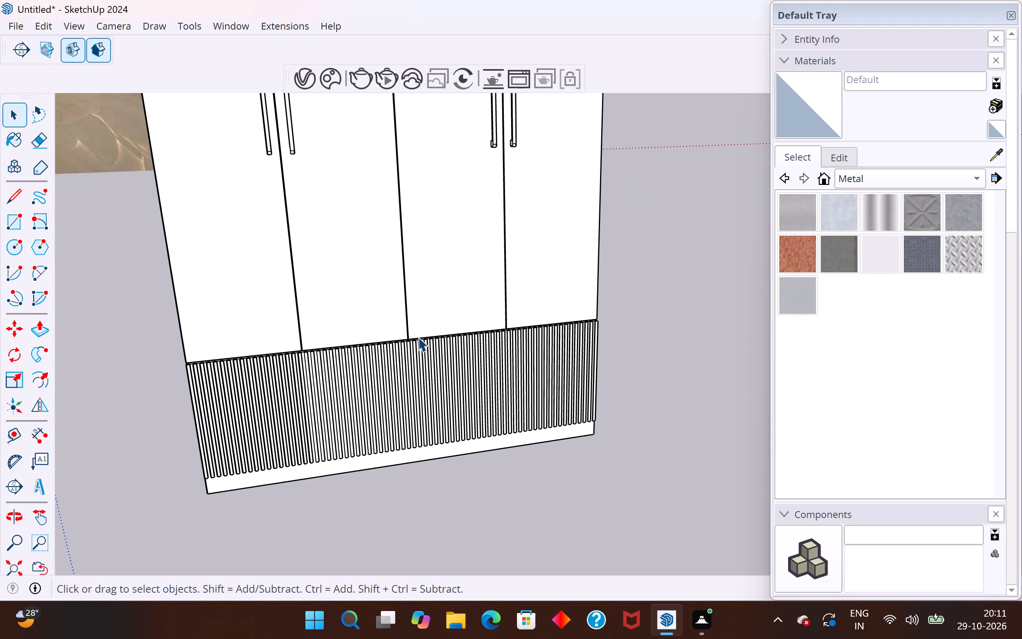
click(418, 337)
click(415, 345)
key(s)
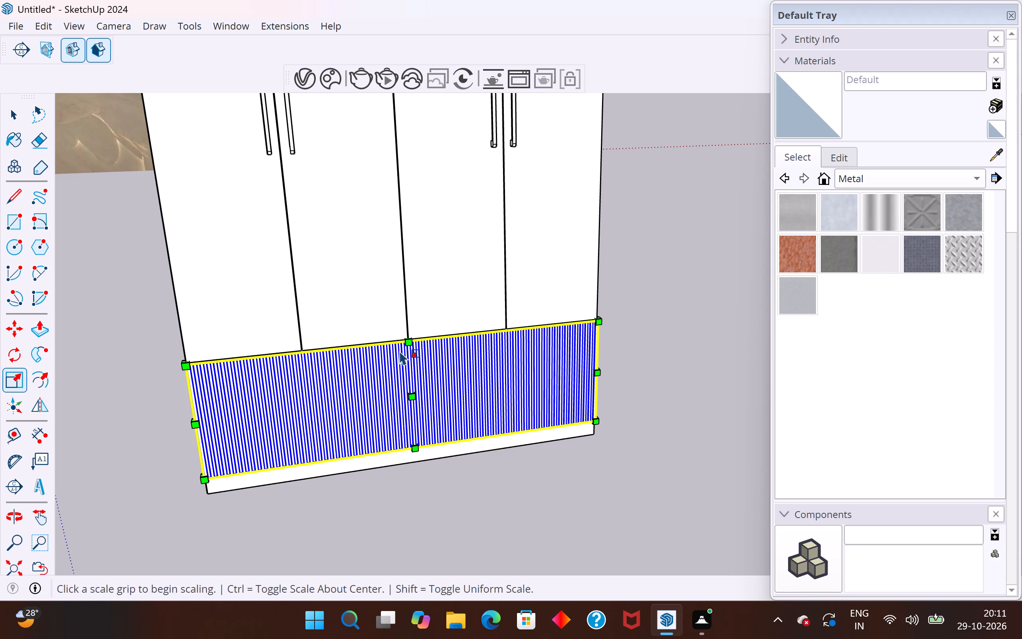
scroll(408, 343, up, 7)
middle_drag(416, 353, 557, 338)
scroll(410, 349, up, 2)
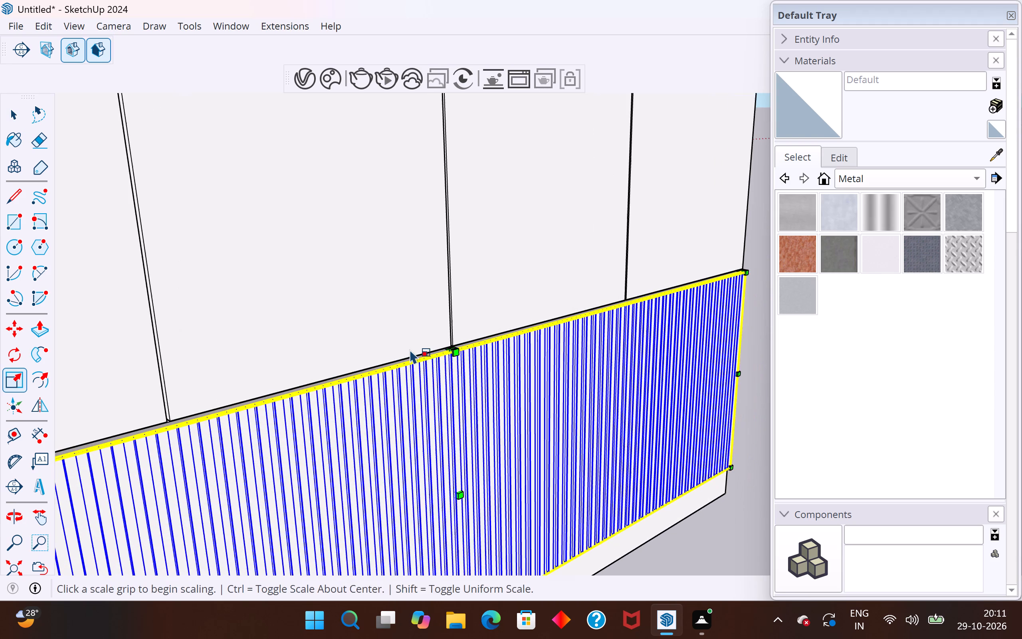
click(457, 351)
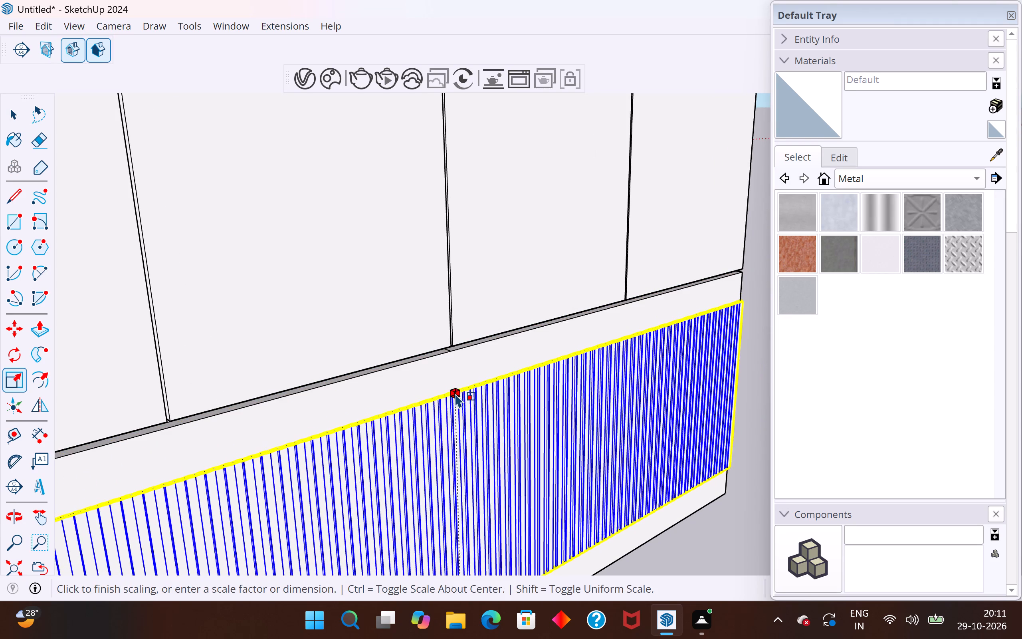
click(458, 404)
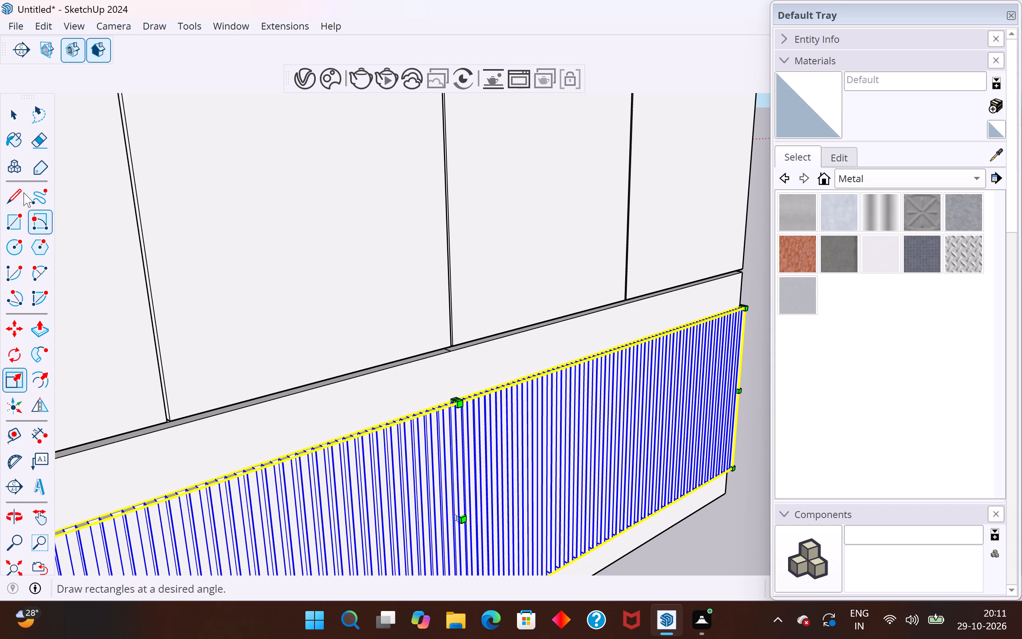
click(16, 101)
scroll(285, 223, down, 11)
click(616, 465)
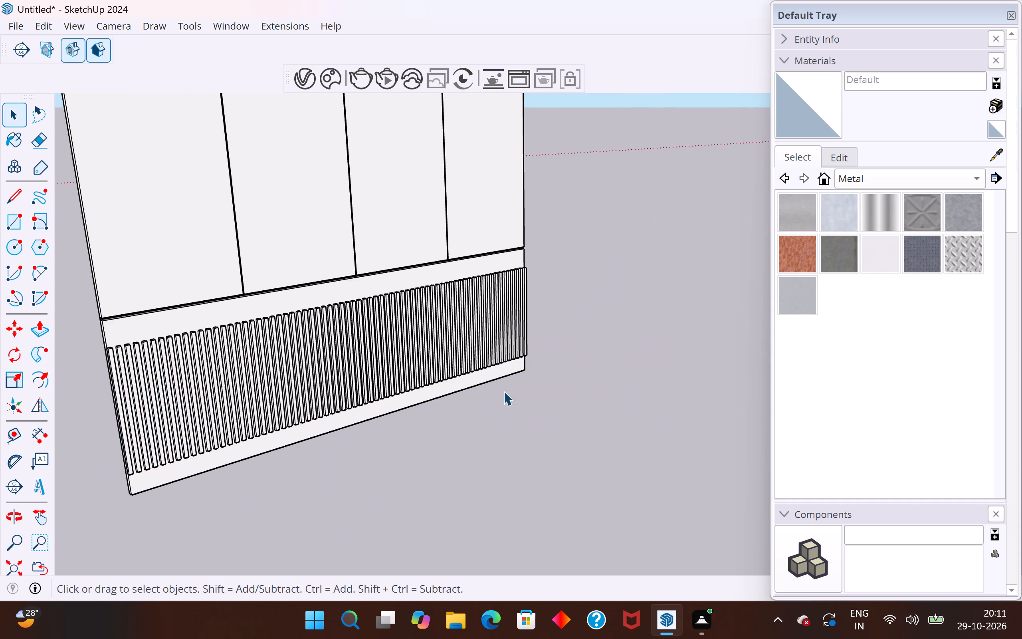
Examine the strip group's plain margins on the wardrobe's bottom panel from several angles.
middle_drag(543, 395, 390, 405)
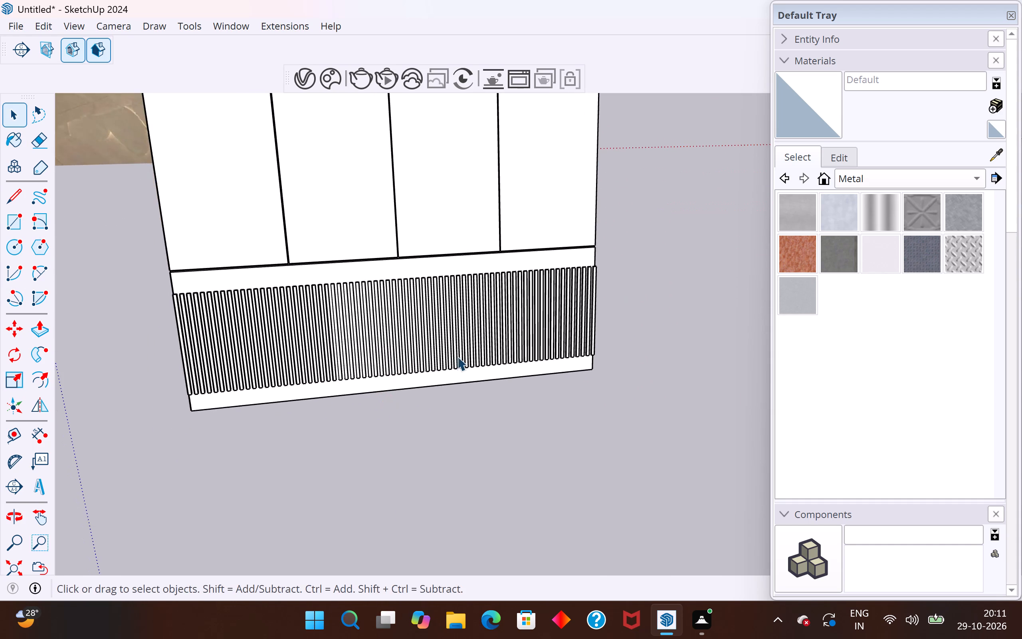
scroll(544, 295, down, 6)
middle_drag(555, 386, 666, 374)
scroll(368, 458, down, 1)
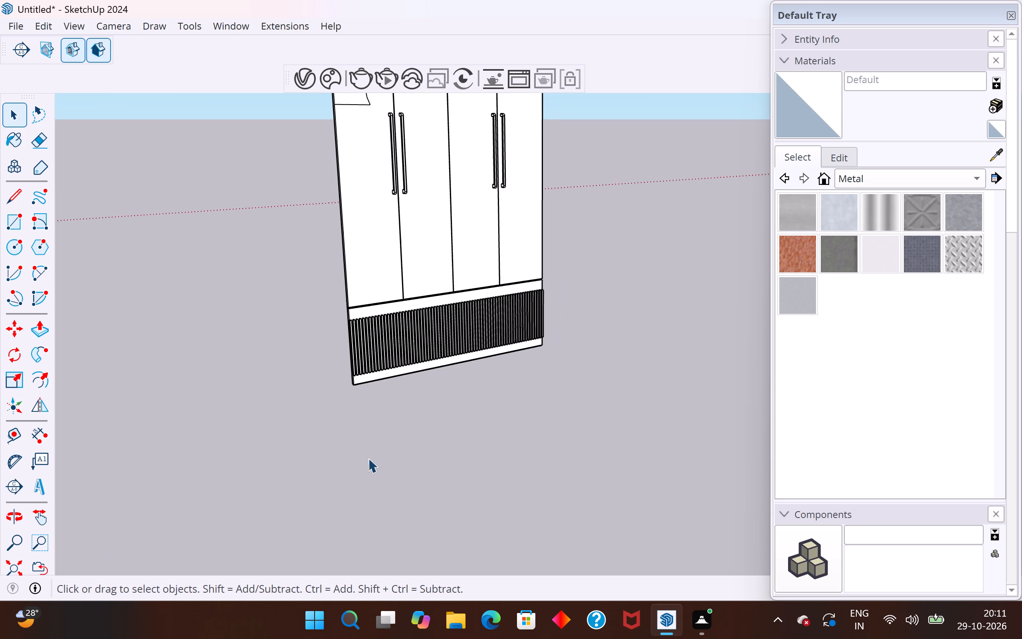
scroll(368, 458, down, 1)
middle_drag(519, 383, 416, 409)
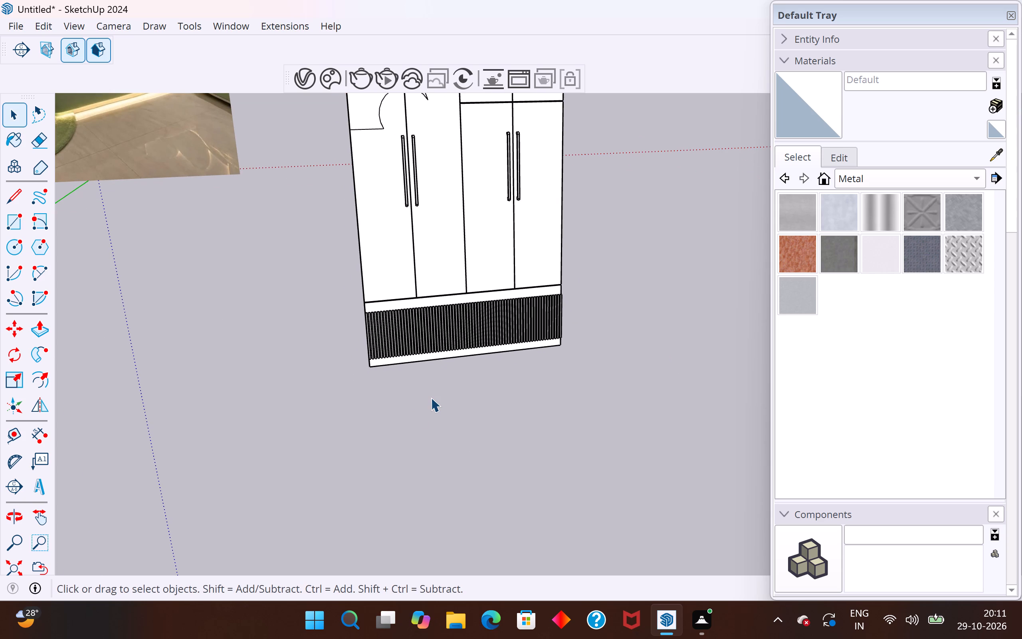
middle_drag(400, 368, 562, 343)
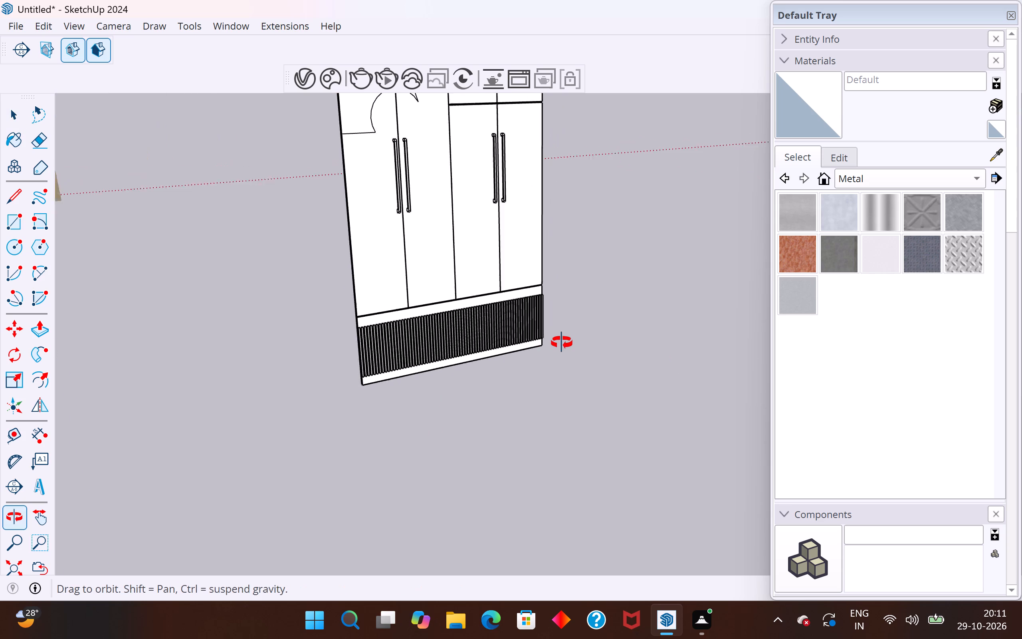
middle_drag(562, 343, 569, 333)
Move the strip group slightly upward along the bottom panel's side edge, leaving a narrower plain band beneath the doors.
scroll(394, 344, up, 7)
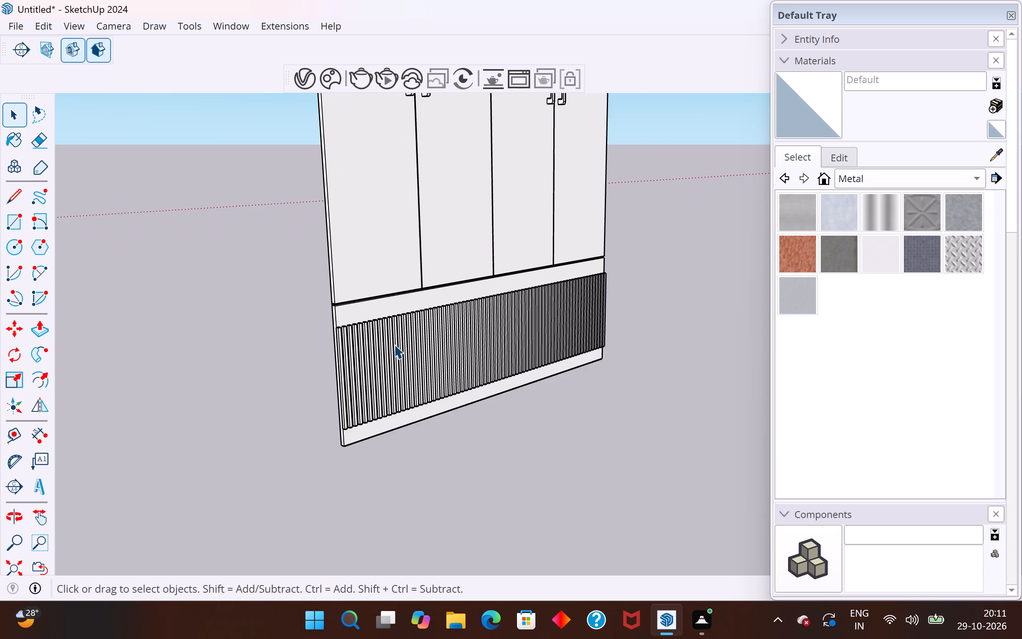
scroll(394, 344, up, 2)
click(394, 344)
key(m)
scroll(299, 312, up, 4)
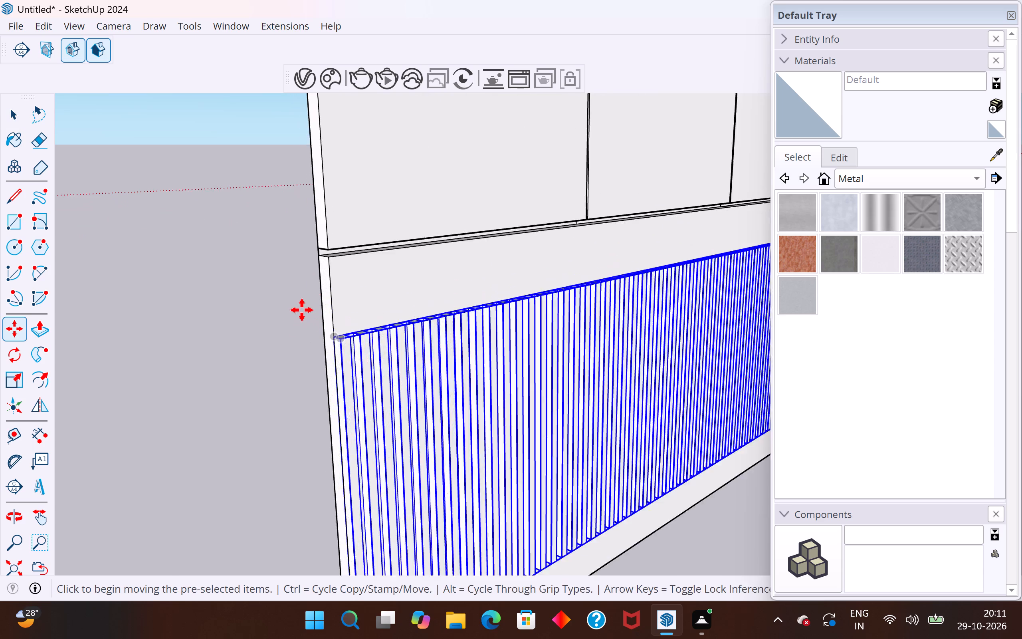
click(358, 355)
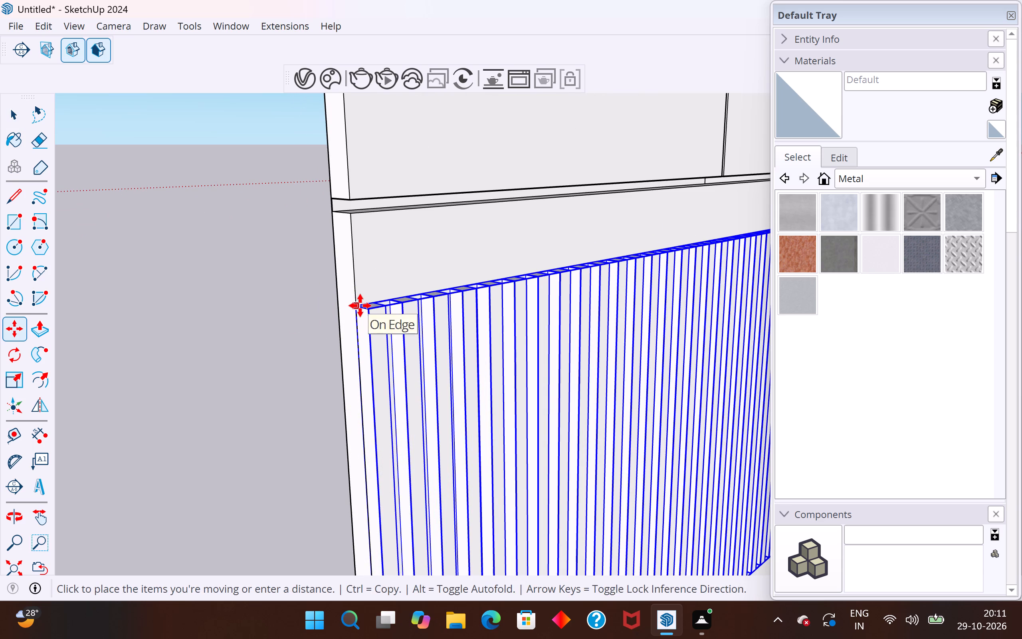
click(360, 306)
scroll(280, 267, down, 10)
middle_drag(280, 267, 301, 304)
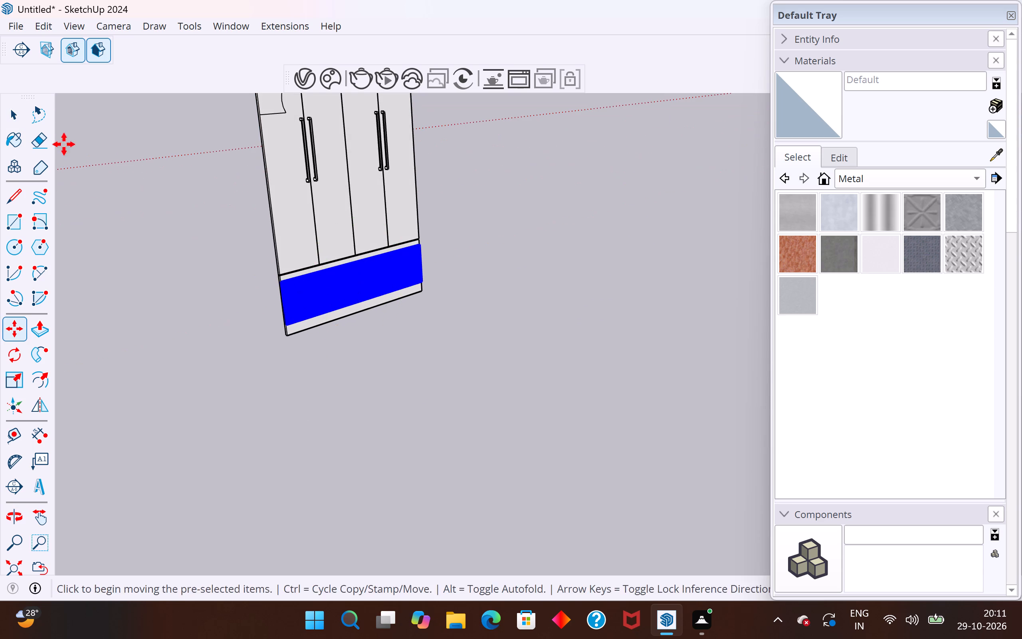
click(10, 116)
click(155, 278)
Inspect the wardrobe front and the repositioned strip group from several angles and distances.
middle_drag(468, 384, 323, 385)
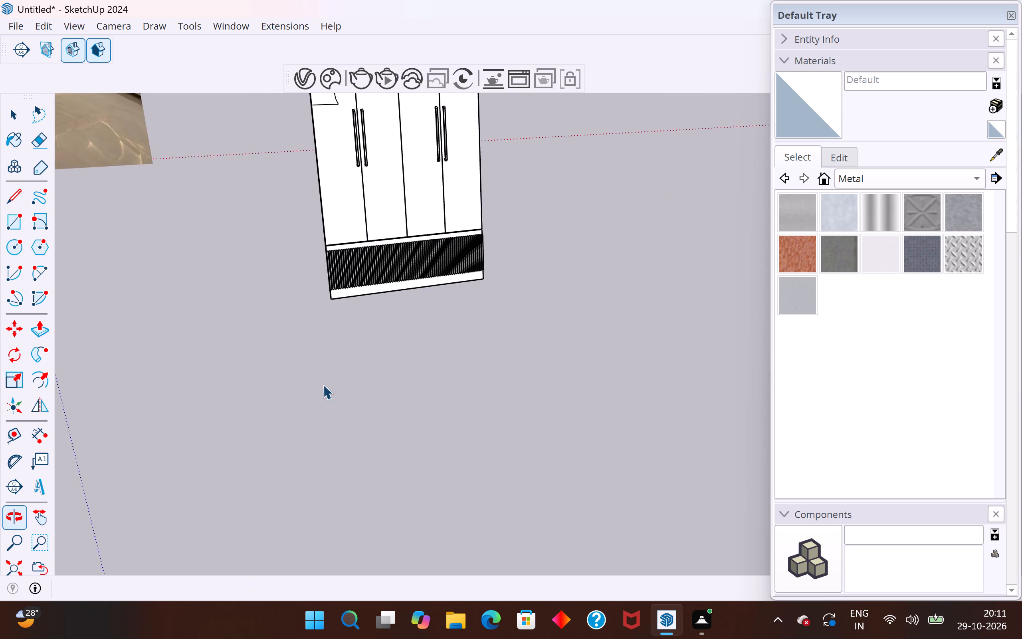
scroll(440, 255, up, 3)
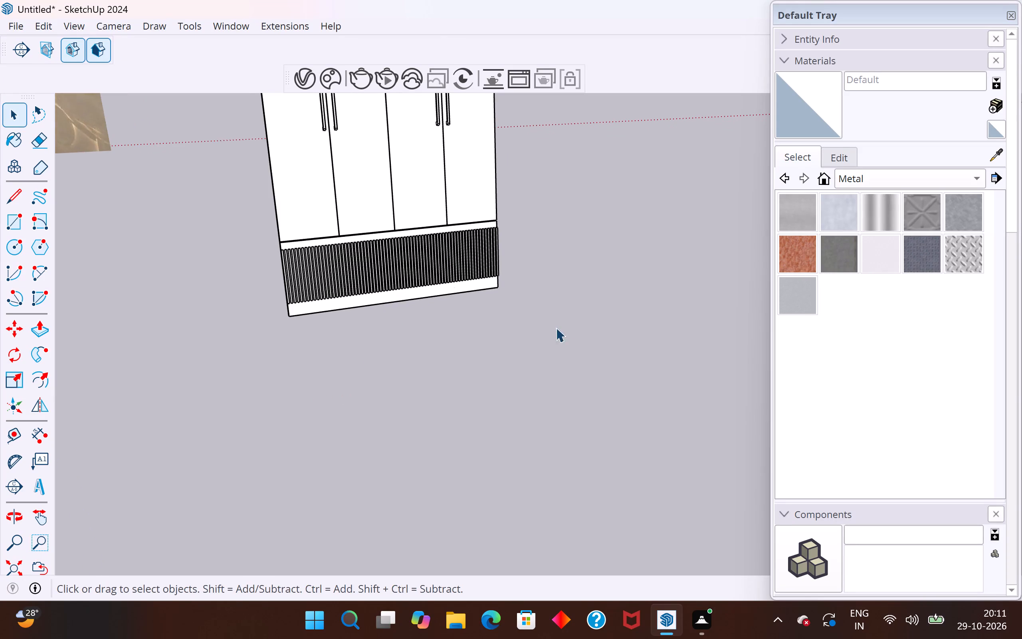
middle_drag(568, 343, 618, 349)
scroll(559, 472, down, 4)
middle_drag(532, 366, 455, 369)
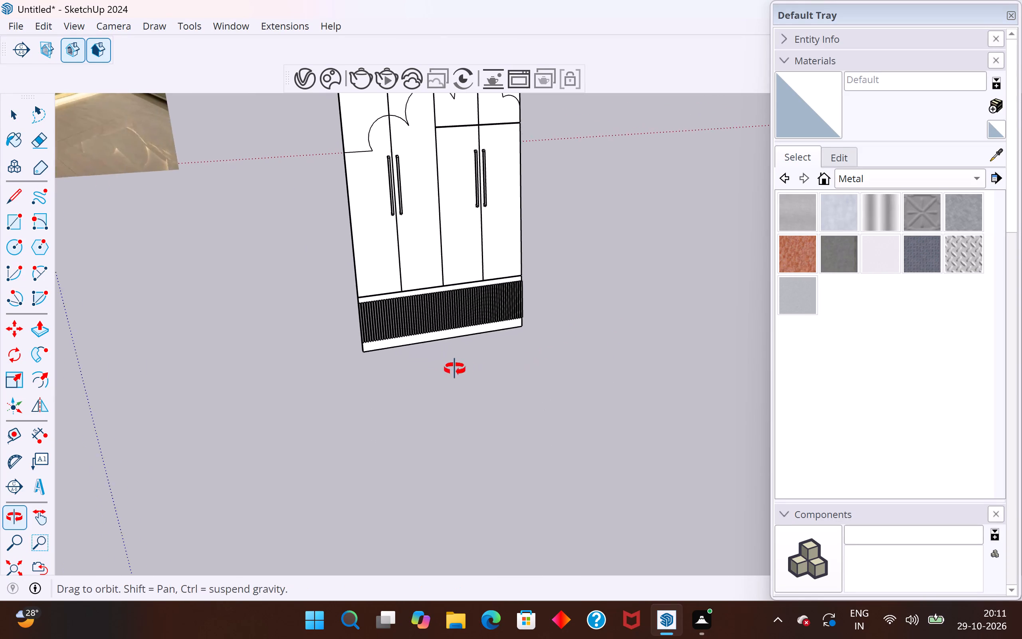
middle_drag(455, 369, 402, 378)
scroll(562, 242, up, 4)
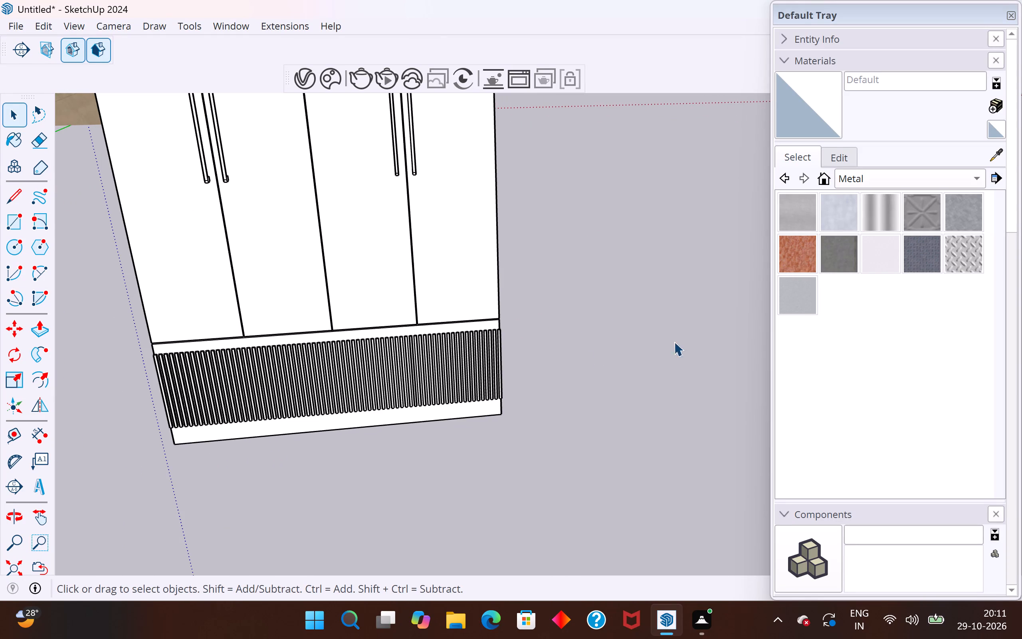
middle_drag(684, 344, 729, 343)
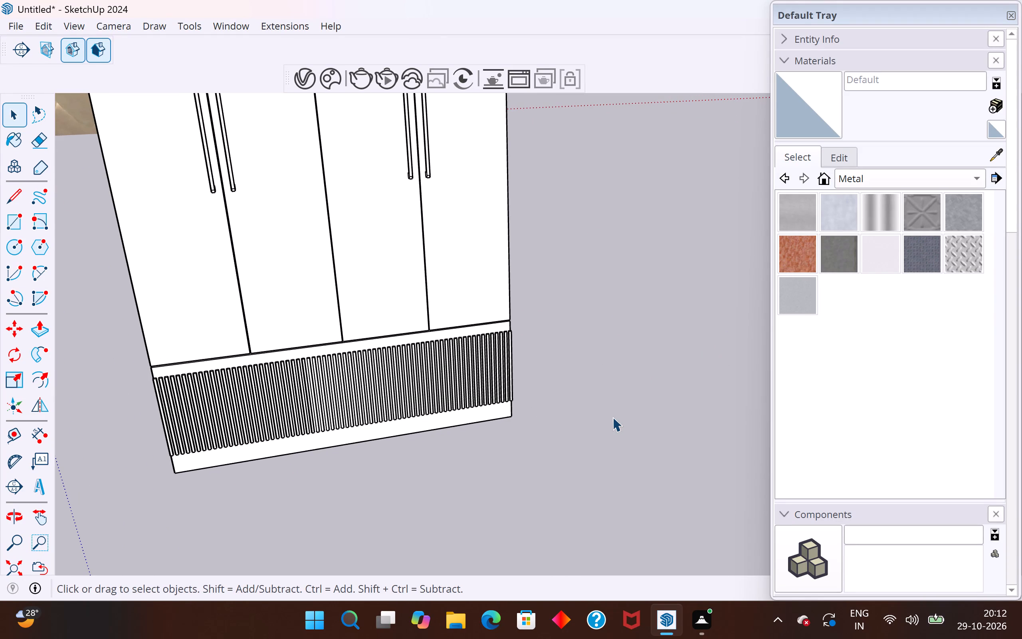
scroll(612, 417, down, 4)
middle_drag(520, 400, 600, 394)
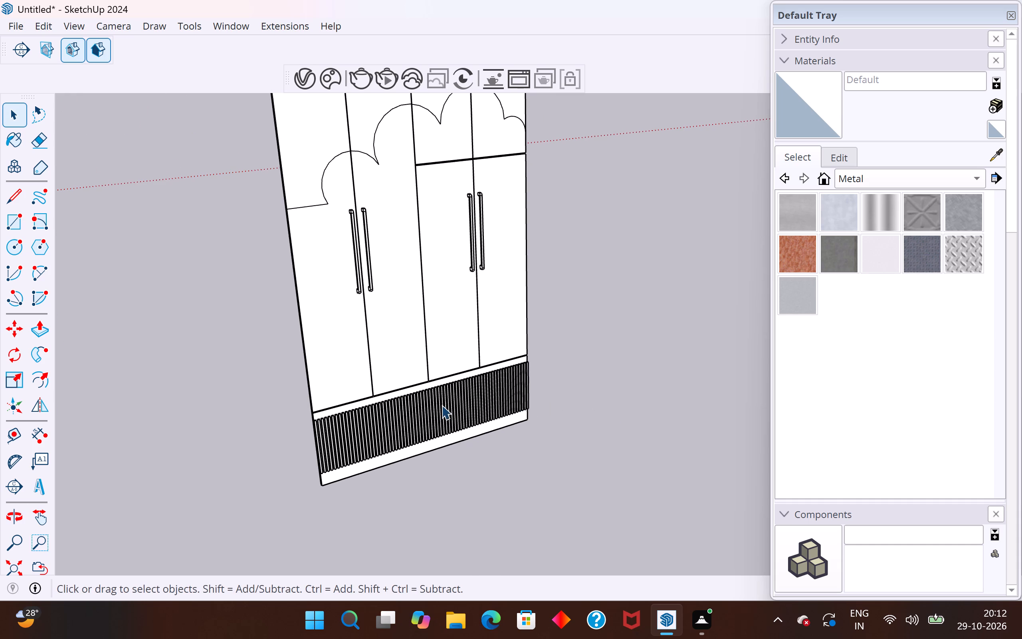
click(547, 475)
scroll(517, 516, down, 2)
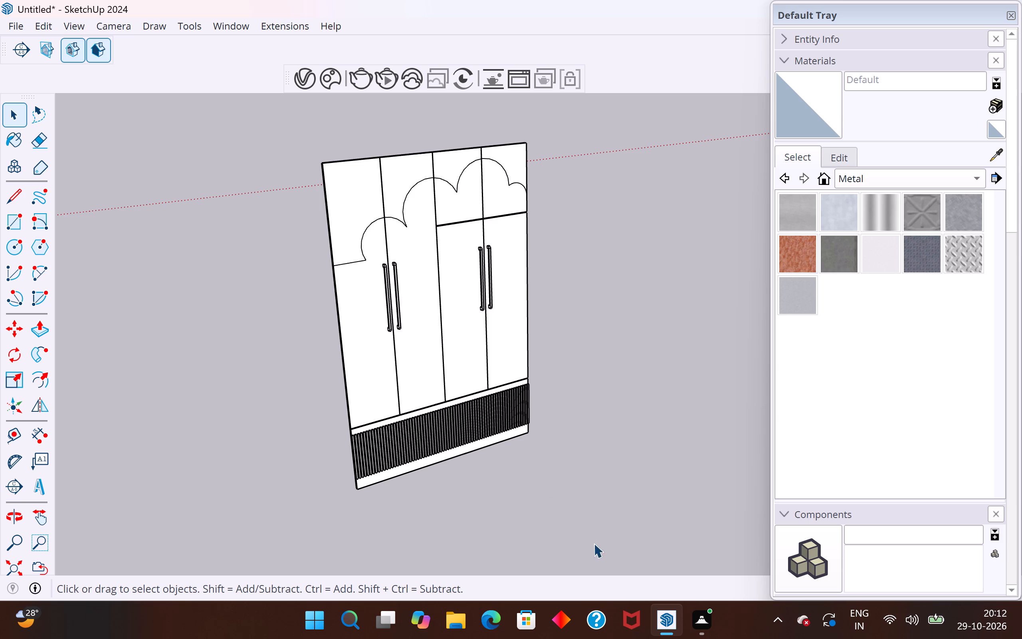
scroll(576, 532, down, 5)
middle_drag(526, 455, 578, 452)
scroll(489, 429, up, 3)
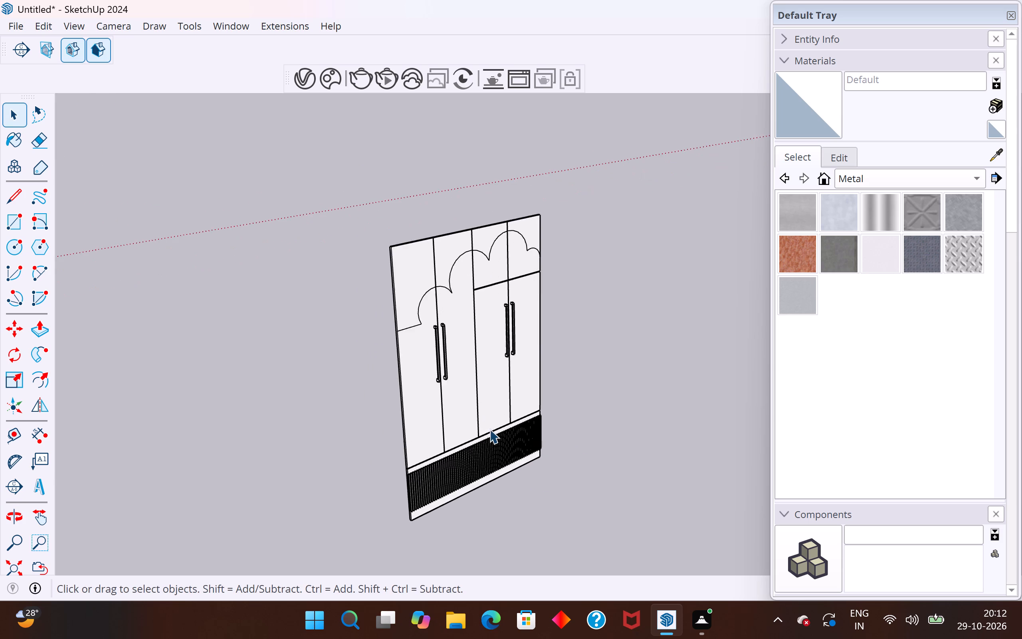
scroll(486, 439, up, 2)
middle_drag(478, 462, 372, 462)
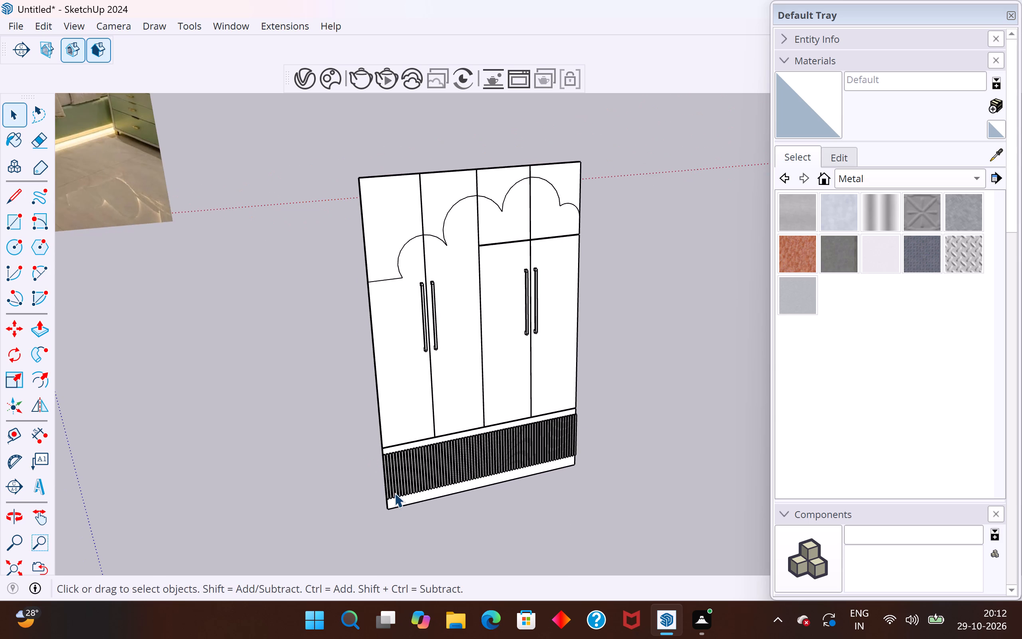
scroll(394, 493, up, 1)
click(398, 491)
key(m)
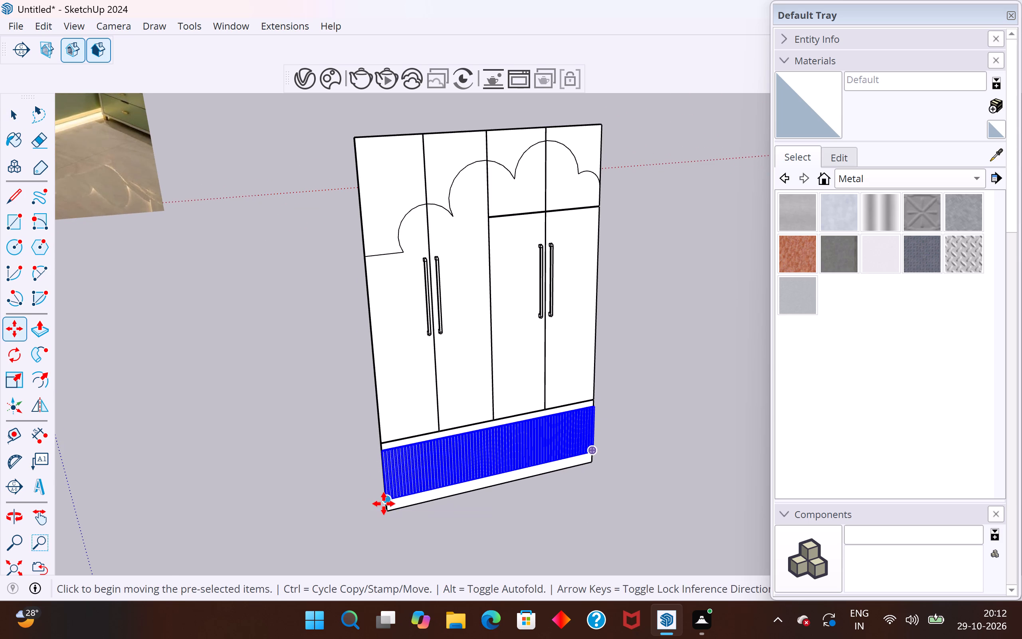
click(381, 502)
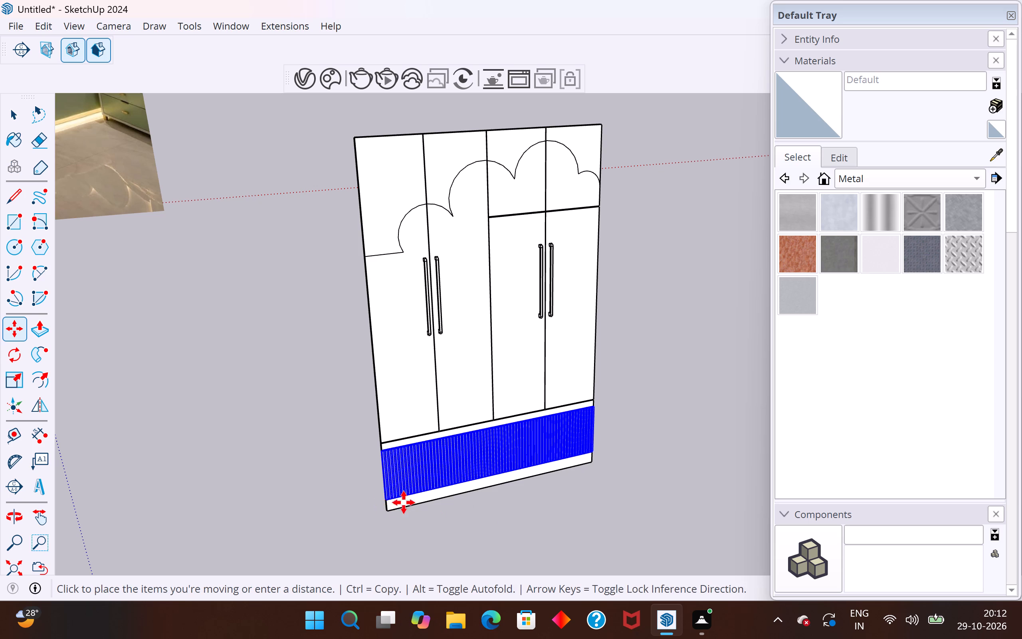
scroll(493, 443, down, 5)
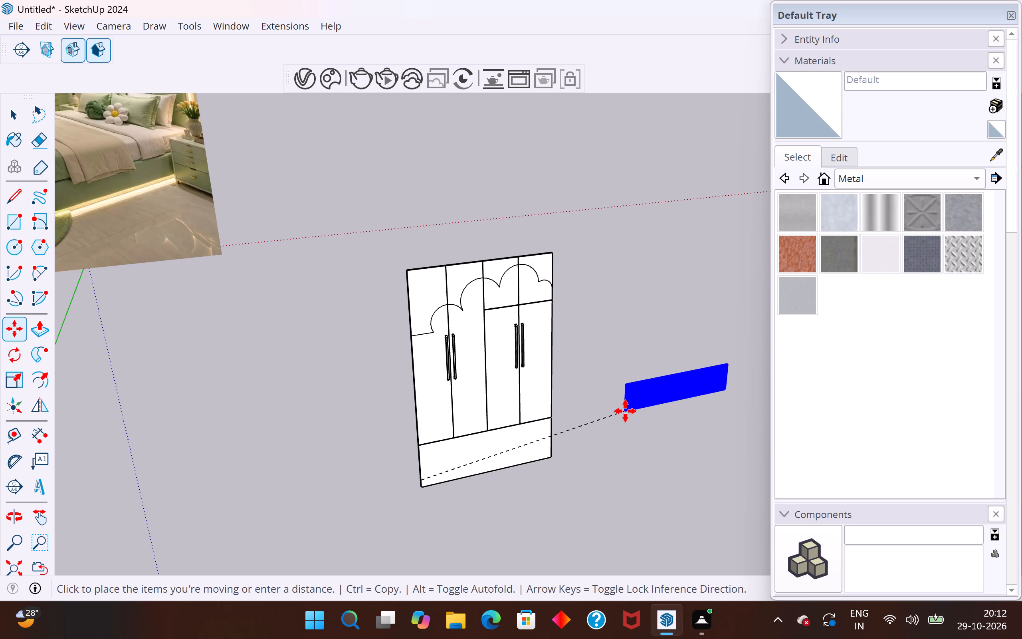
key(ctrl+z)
Undo the strip group's upward move and its top and bottom edge scaling.
key(ctrl+z)
key(ctrl+z)
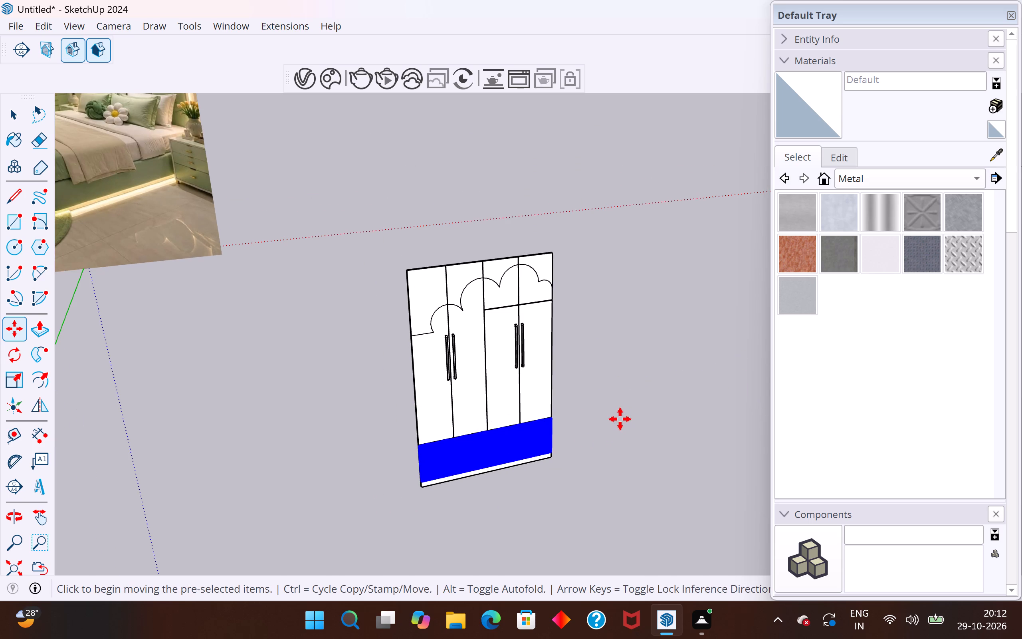
key(ctrl+z)
click(2, 112)
click(185, 384)
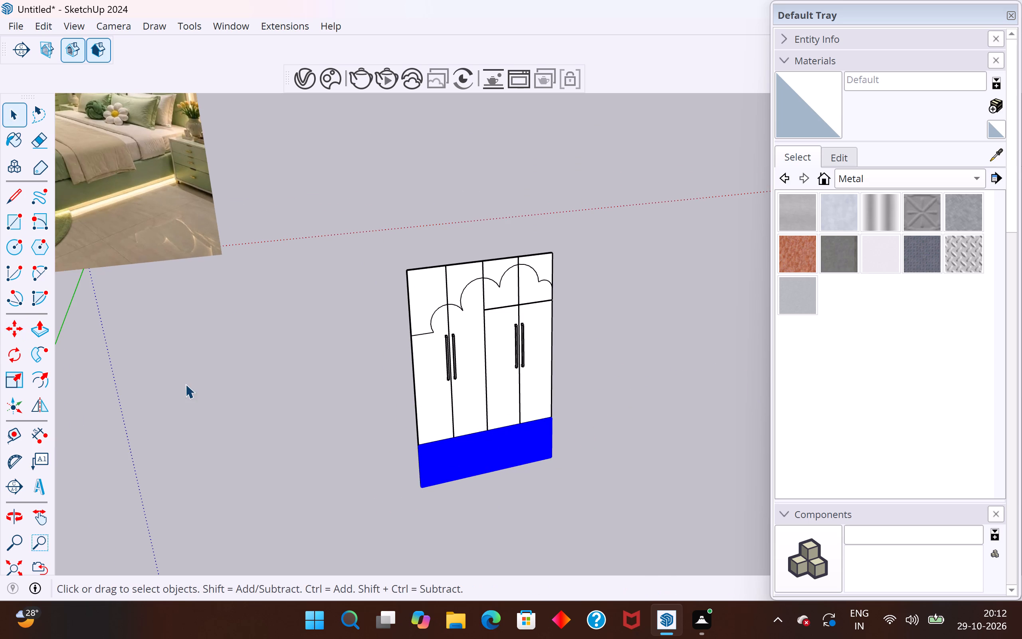
Move the full-height strip group off the bottom panel along the red axis, placing it freehand beside the wardrobe.
click(438, 482)
key(m)
scroll(422, 496, up, 5)
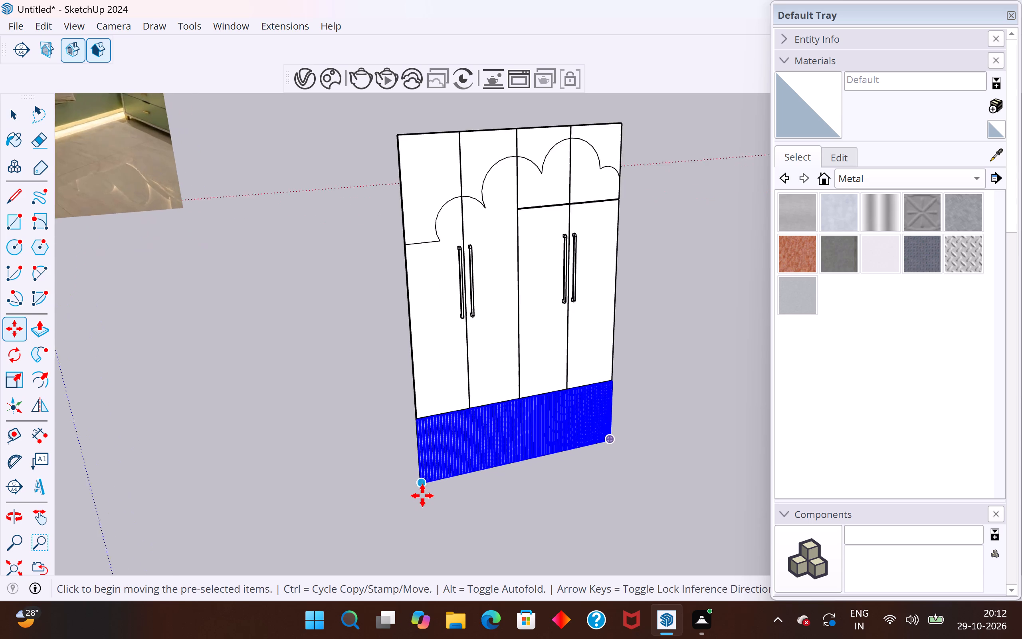
scroll(422, 496, up, 17)
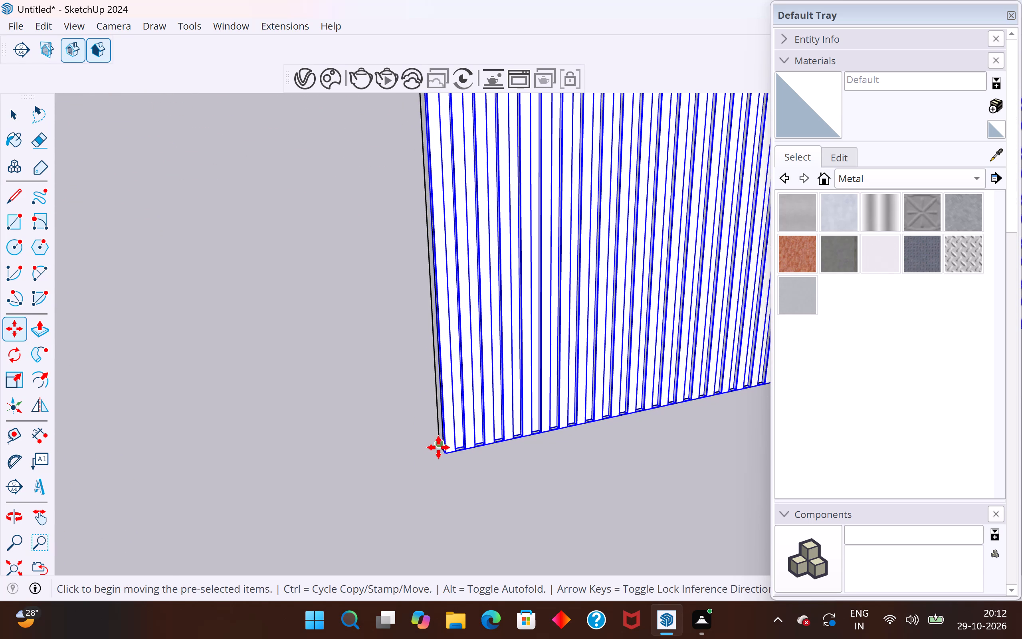
scroll(313, 467, down, 6)
middle_drag(325, 484, 570, 491)
scroll(456, 445, down, 5)
scroll(493, 502, up, 2)
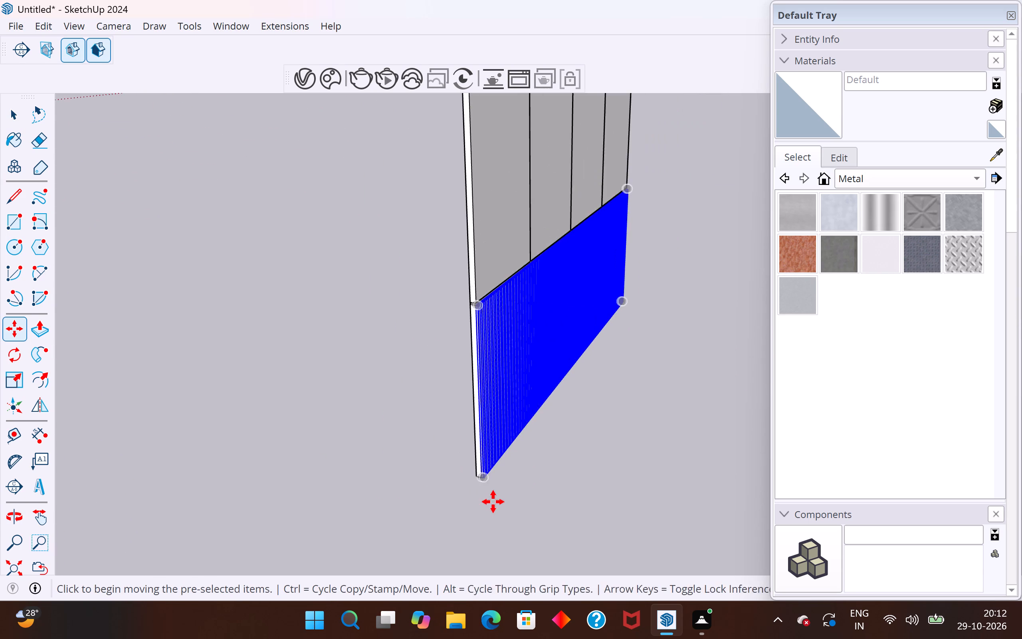
scroll(493, 502, up, 17)
click(463, 498)
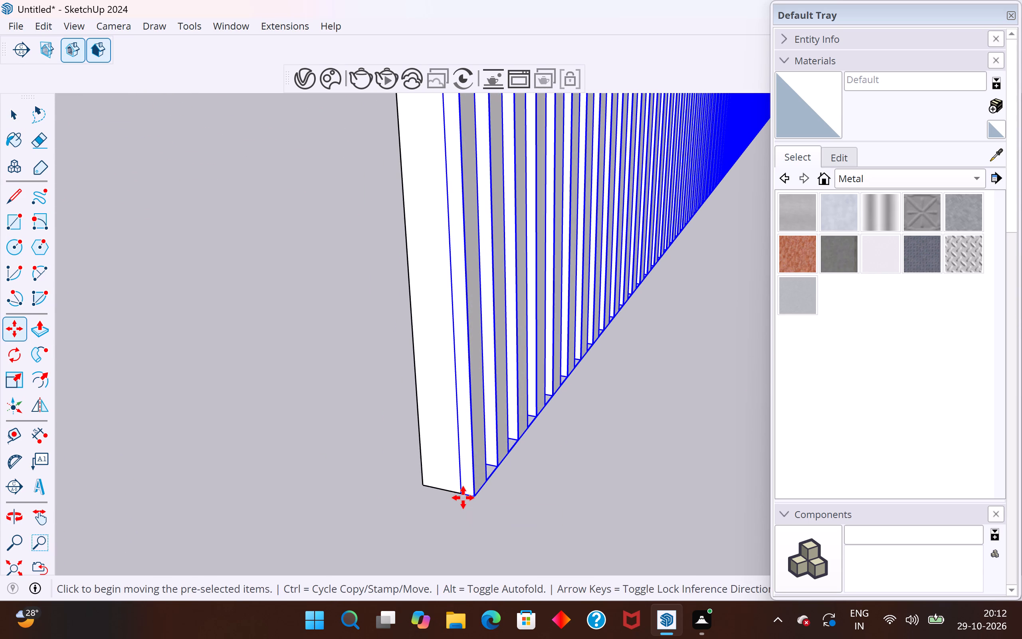
scroll(463, 497, down, 20)
scroll(463, 497, down, 3)
middle_drag(463, 497, 330, 476)
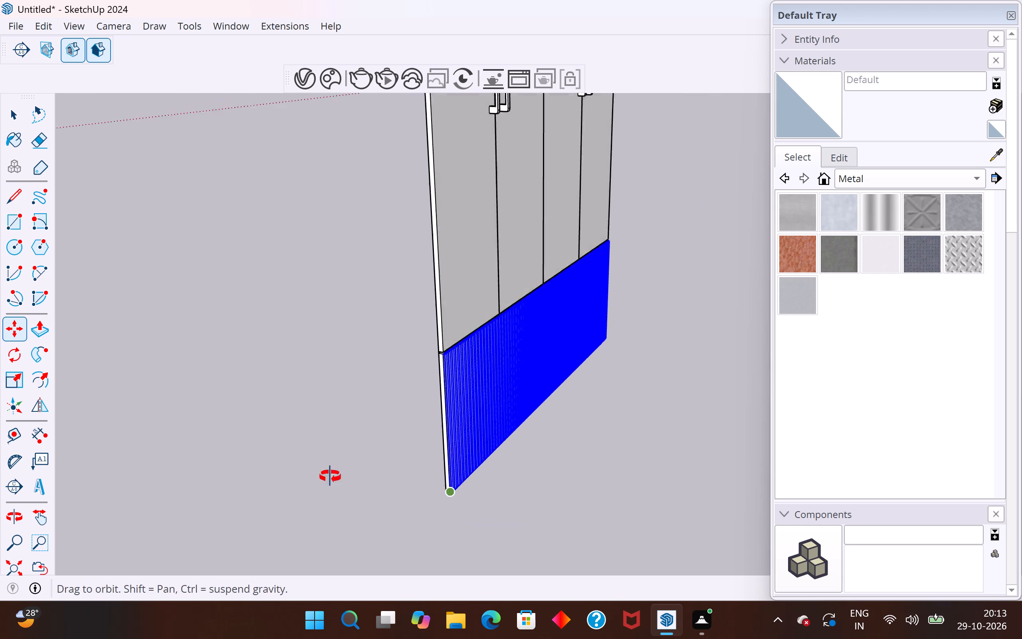
middle_drag(330, 476, 280, 476)
scroll(280, 476, down, 10)
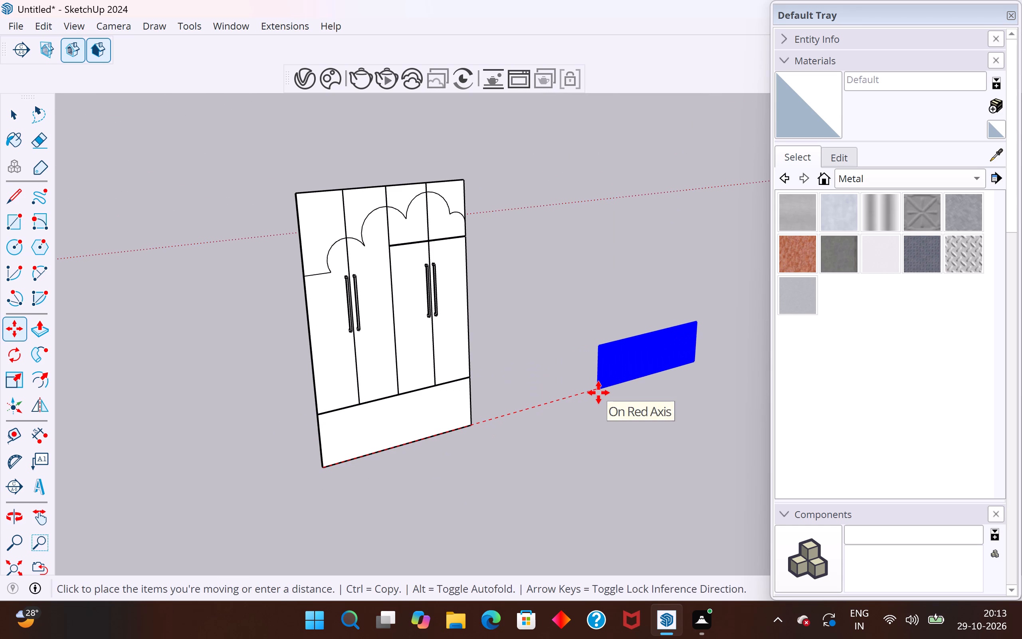
click(598, 393)
click(8, 109)
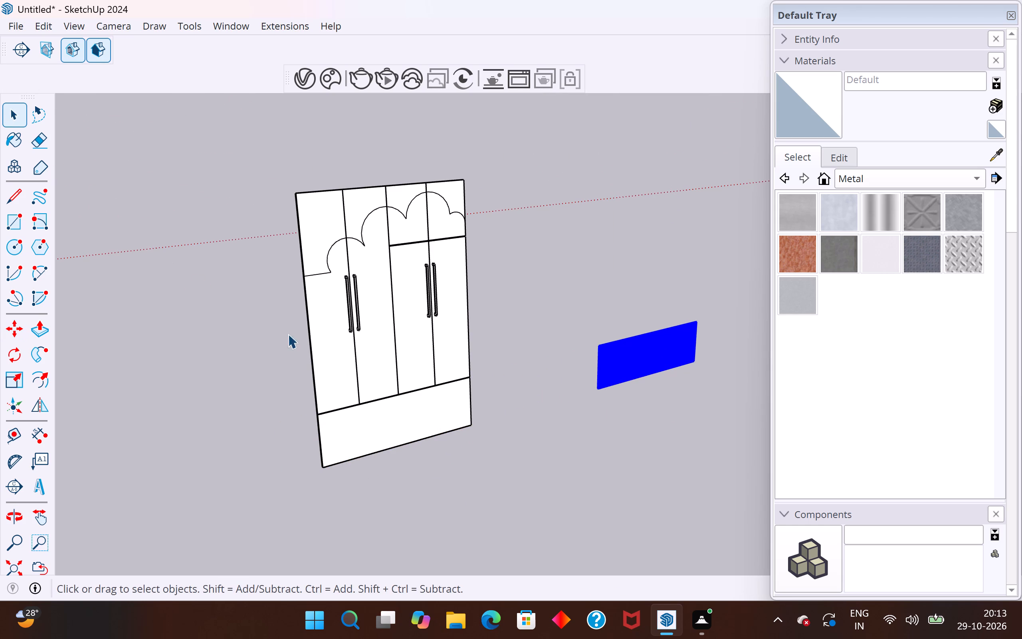
Copy the bottom panel's front face from its lower corner to a spot just behind the relocated strip group.
click(380, 417)
key(m)
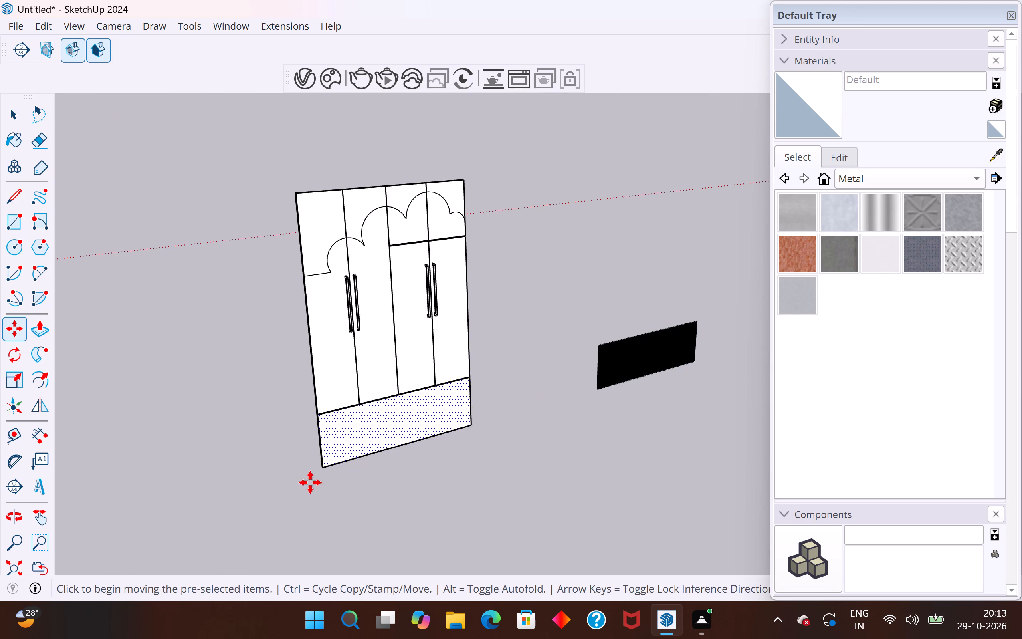
ctrl+click(323, 471)
scroll(526, 380, up, 4)
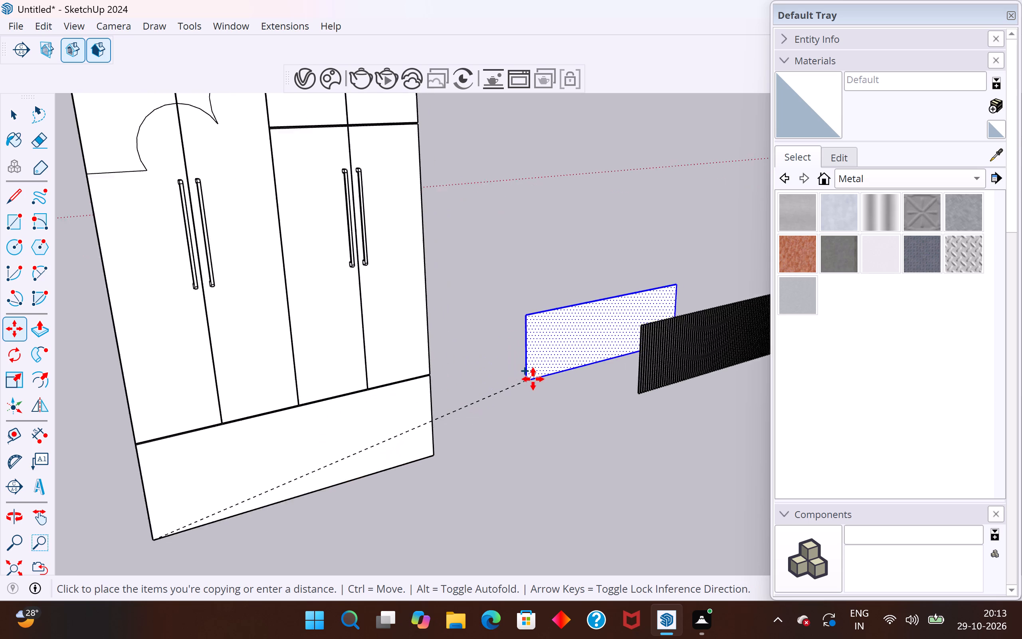
scroll(533, 379, up, 7)
scroll(591, 407, down, 4)
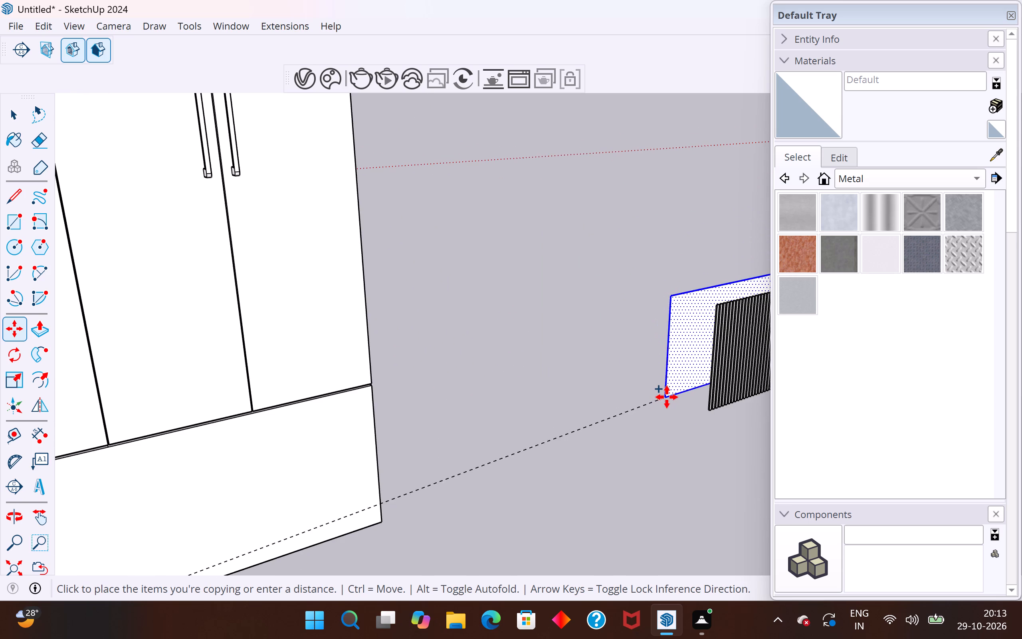
click(668, 400)
click(7, 116)
Draw a guide line along the green axis from the strip group's lower end corner towards the copied panel face.
click(8, 197)
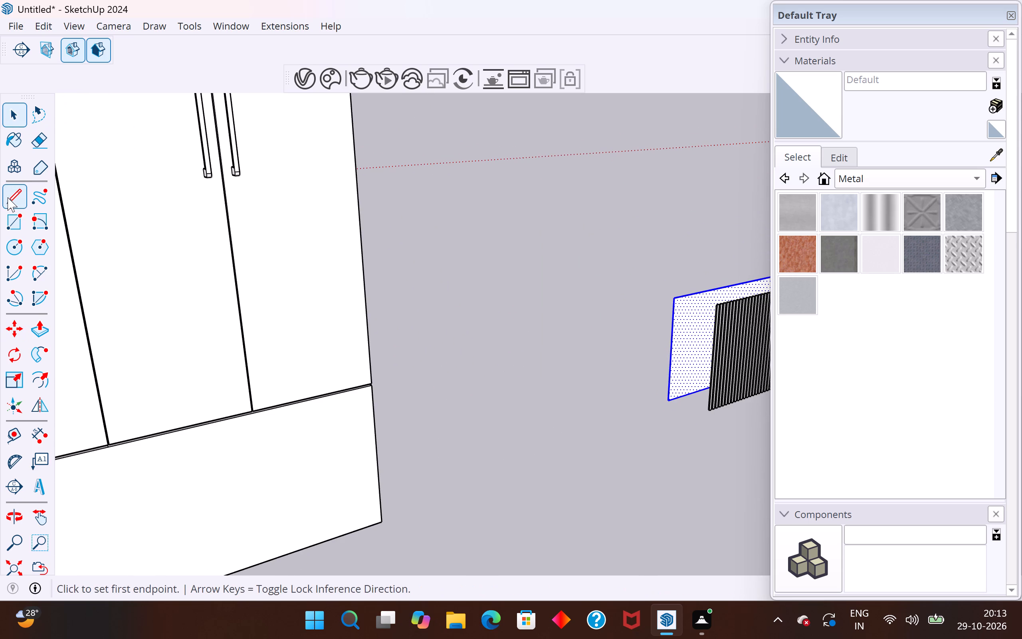
scroll(347, 209, down, 4)
middle_drag(367, 238, 518, 334)
scroll(540, 301, up, 12)
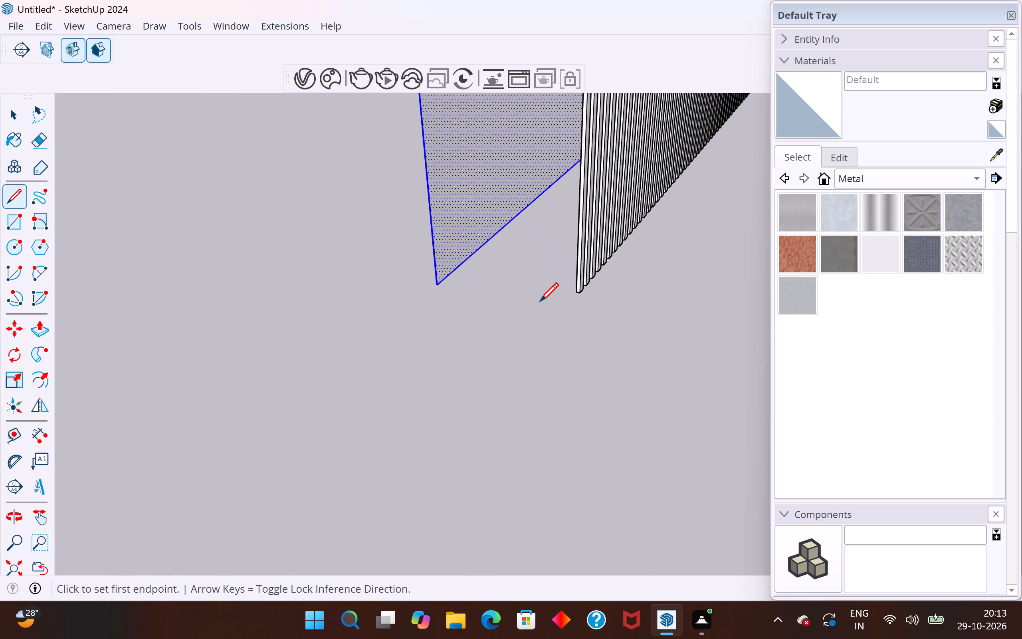
scroll(540, 301, up, 3)
middle_drag(558, 300, 634, 284)
scroll(580, 278, up, 3)
click(576, 285)
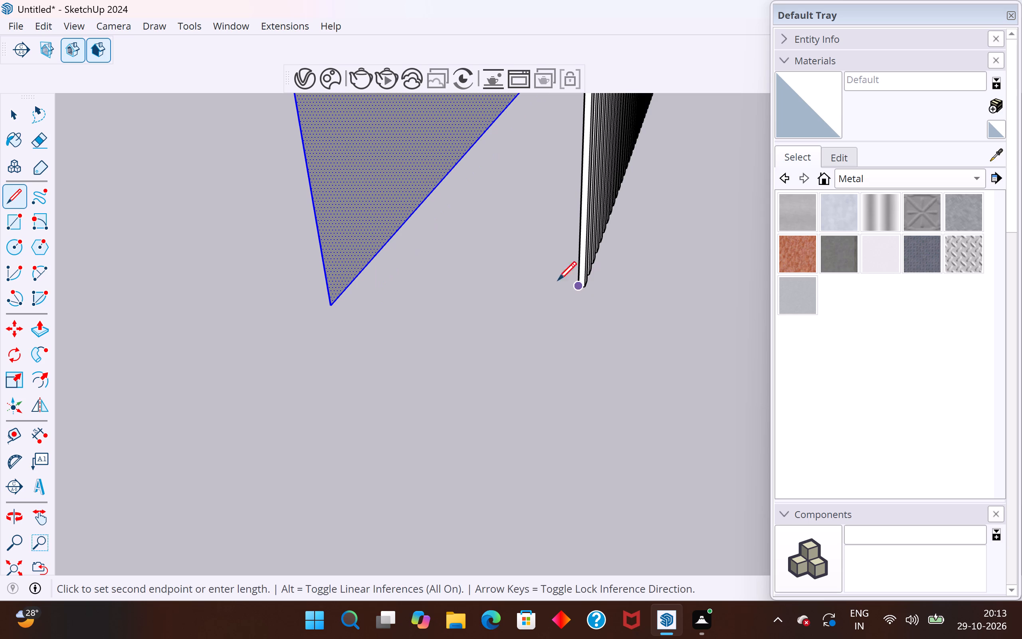
click(376, 264)
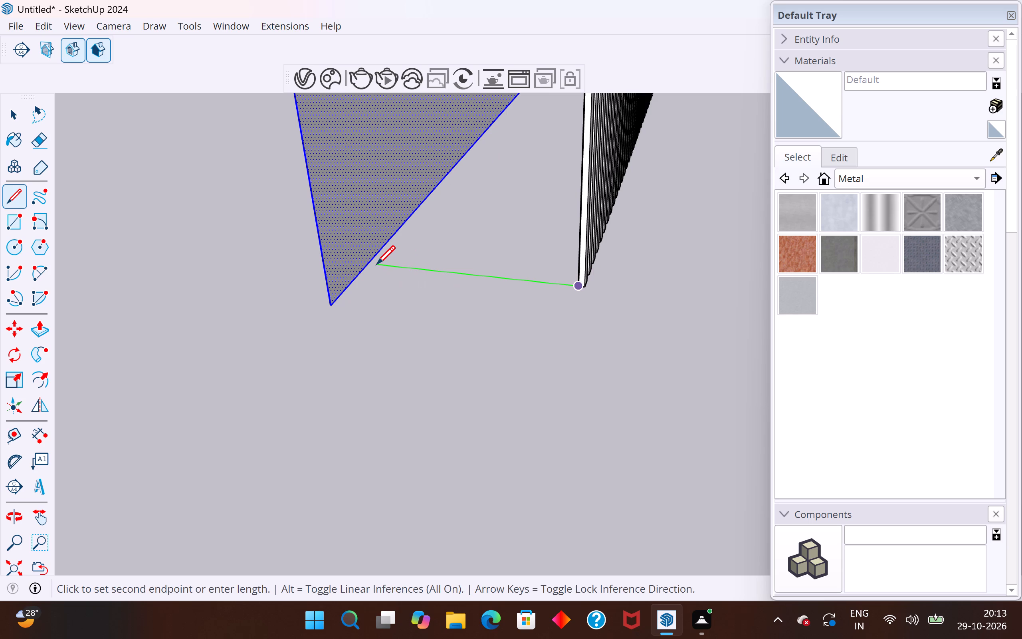
Move the copied panel face by its lower corner onto the free endpoint of the guide line.
click(12, 117)
click(188, 208)
click(336, 232)
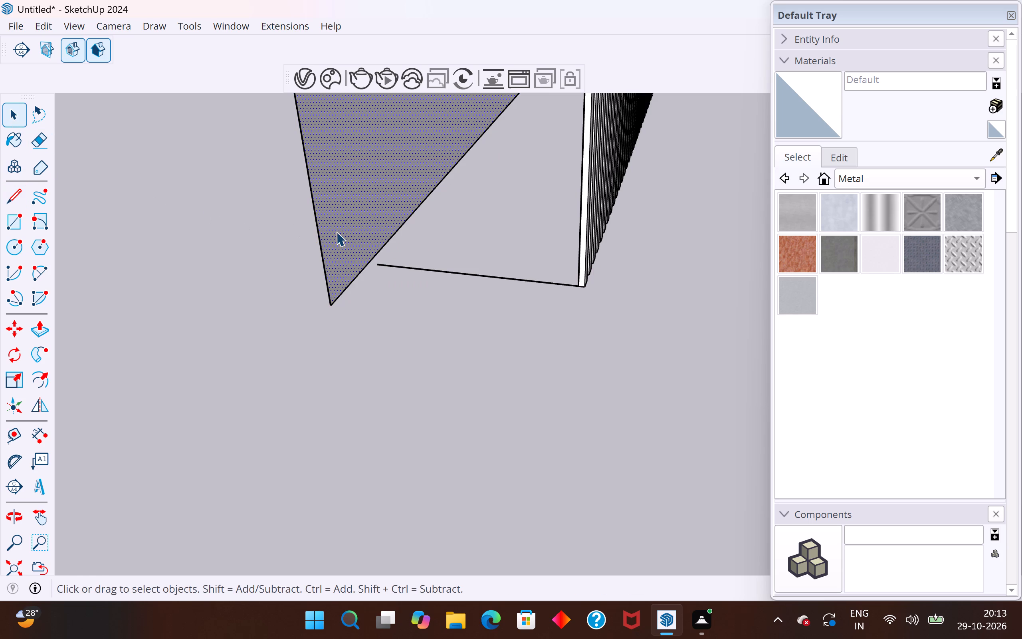
key(m)
click(334, 301)
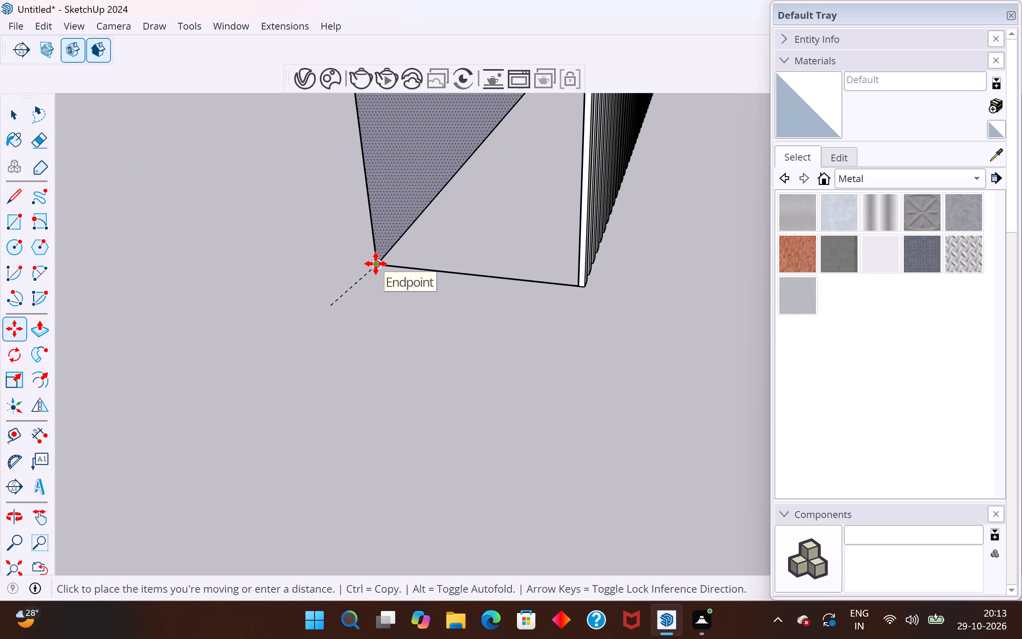
click(376, 264)
click(16, 119)
click(291, 287)
Examine the aligned panel face and strip group beside the wardrobe, from the front, side and back.
scroll(508, 362, down, 12)
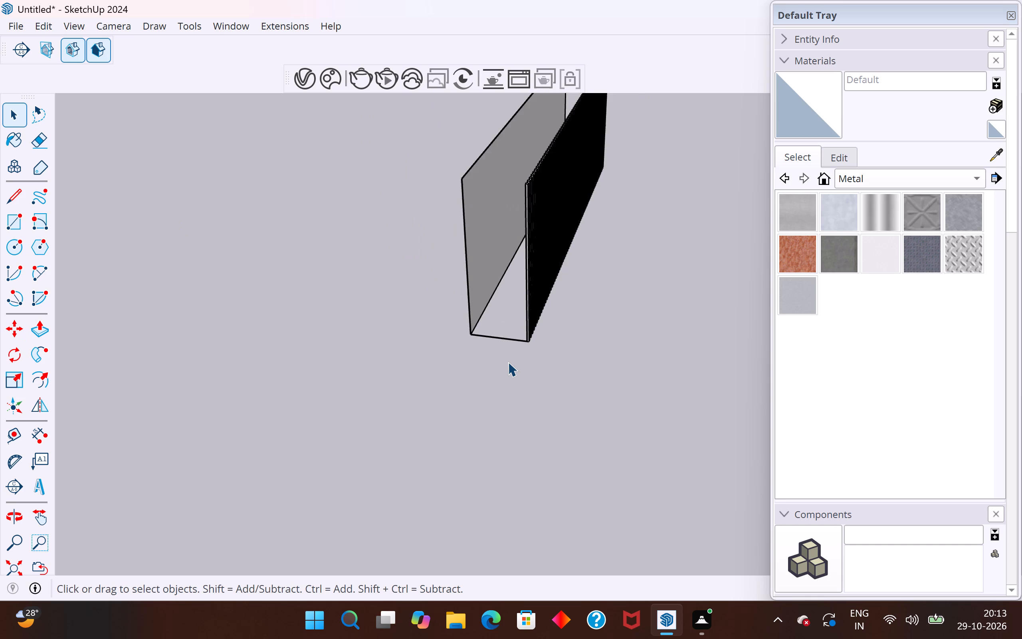
scroll(508, 362, down, 7)
middle_drag(584, 311, 192, 305)
scroll(148, 343, down, 12)
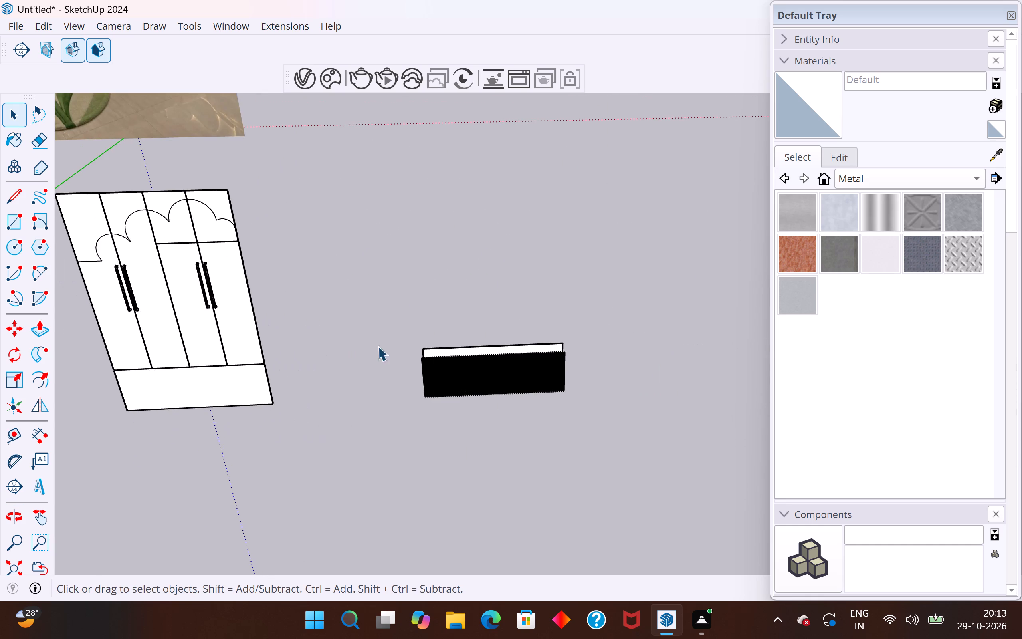
middle_drag(386, 346, 366, 343)
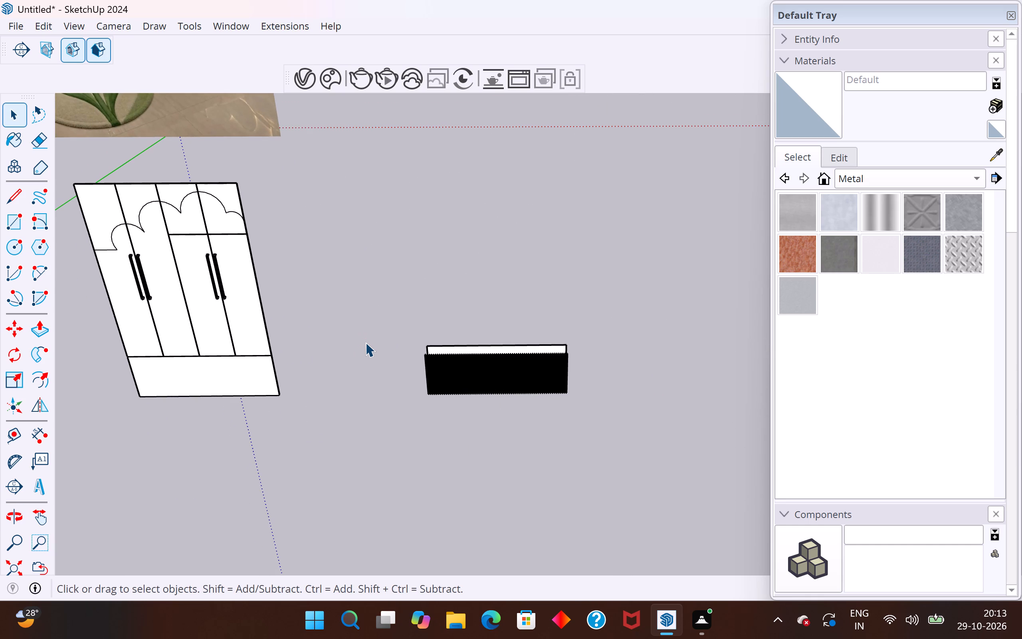
scroll(365, 342, down, 3)
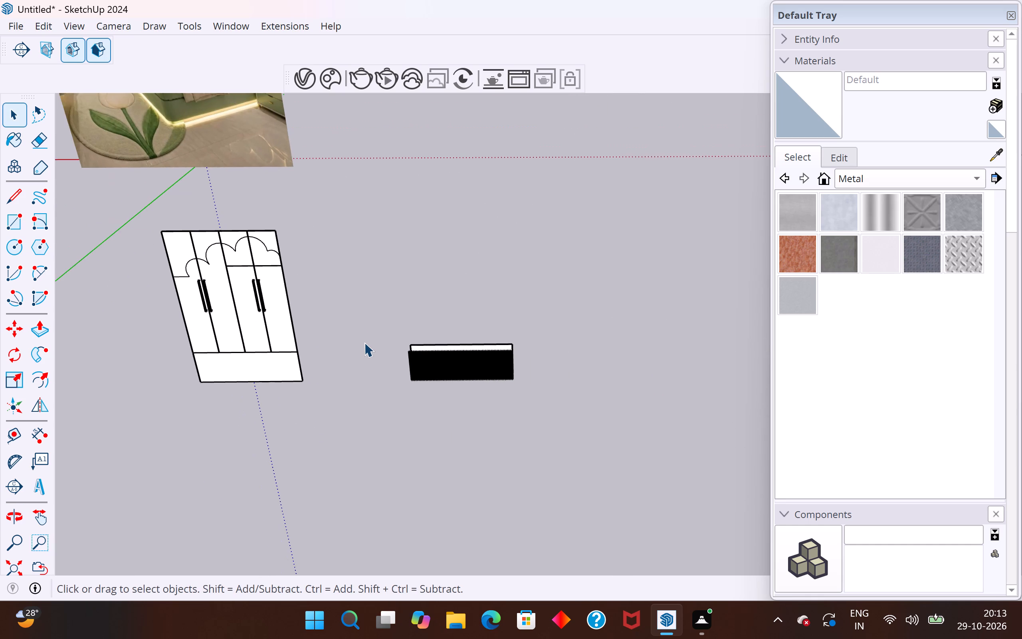
scroll(437, 346, up, 10)
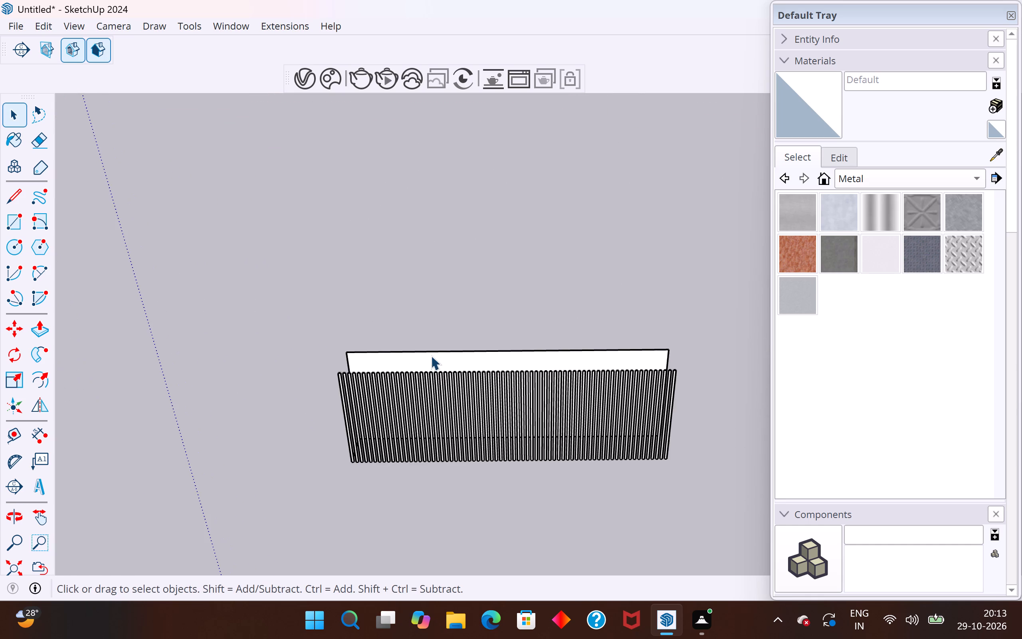
middle_drag(436, 362, 511, 415)
middle_drag(392, 459, 655, 476)
middle_drag(395, 463, 583, 452)
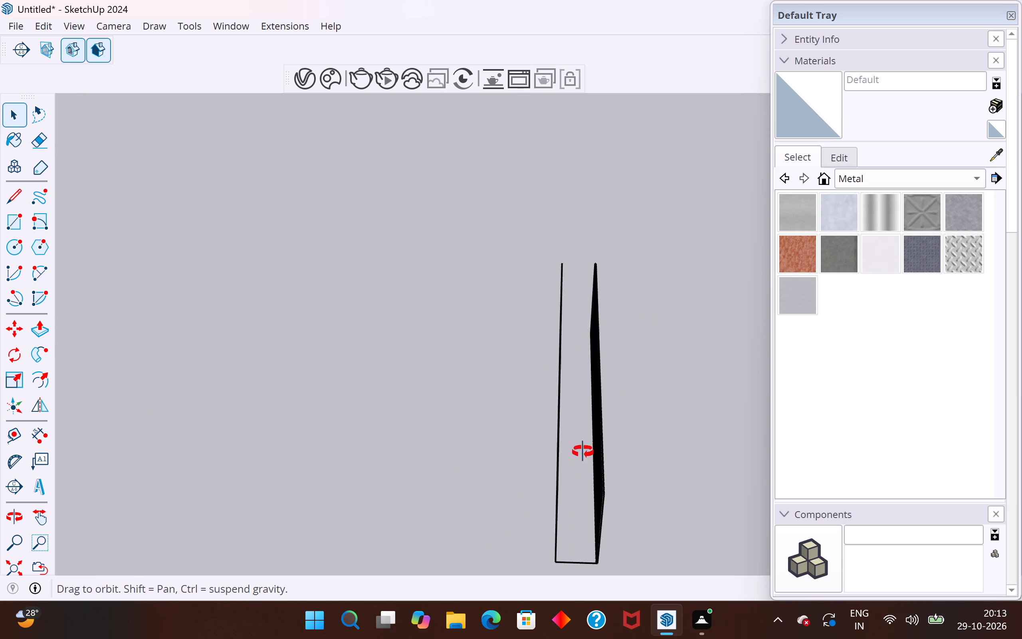
middle_drag(583, 452, 768, 421)
scroll(519, 419, up, 3)
middle_drag(490, 446, 703, 403)
scroll(389, 413, down, 3)
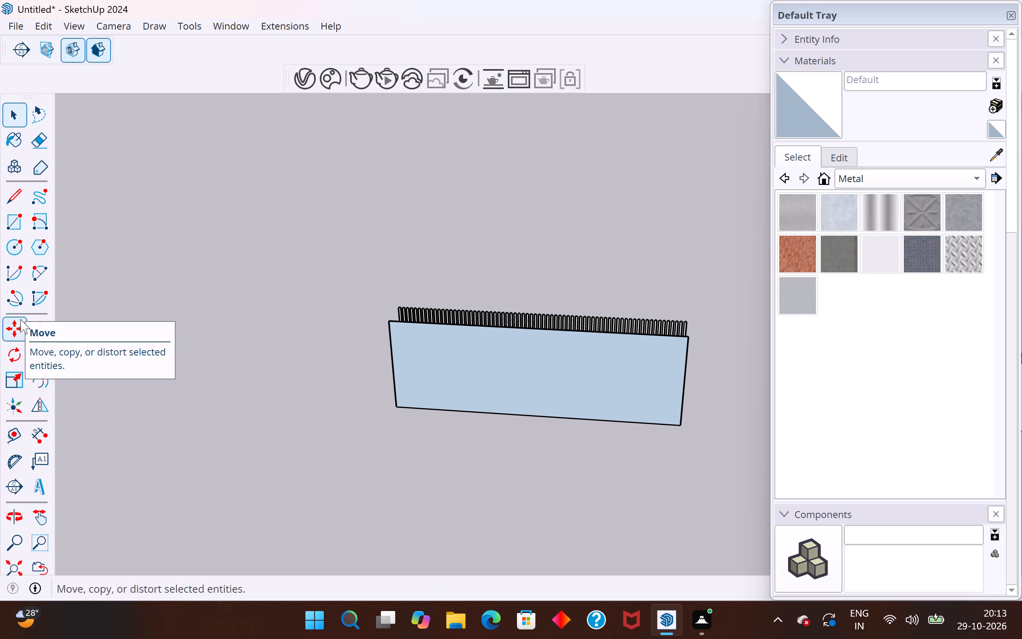
Draw two adjoining upward-bulging arcs freehand on the back of the copied panel face, starting a cloud outline near one end.
click(42, 274)
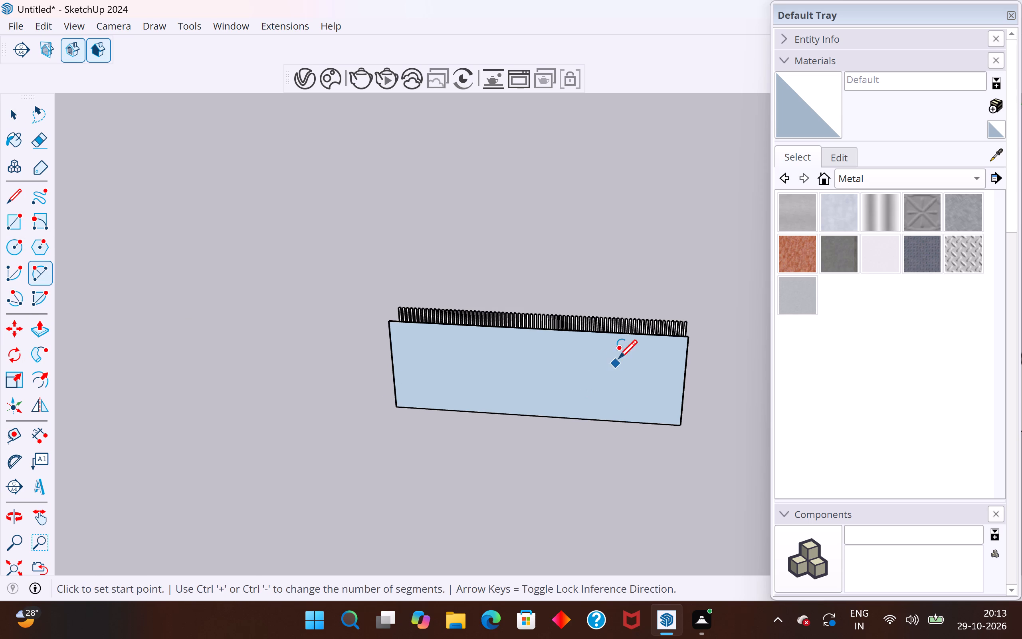
click(582, 351)
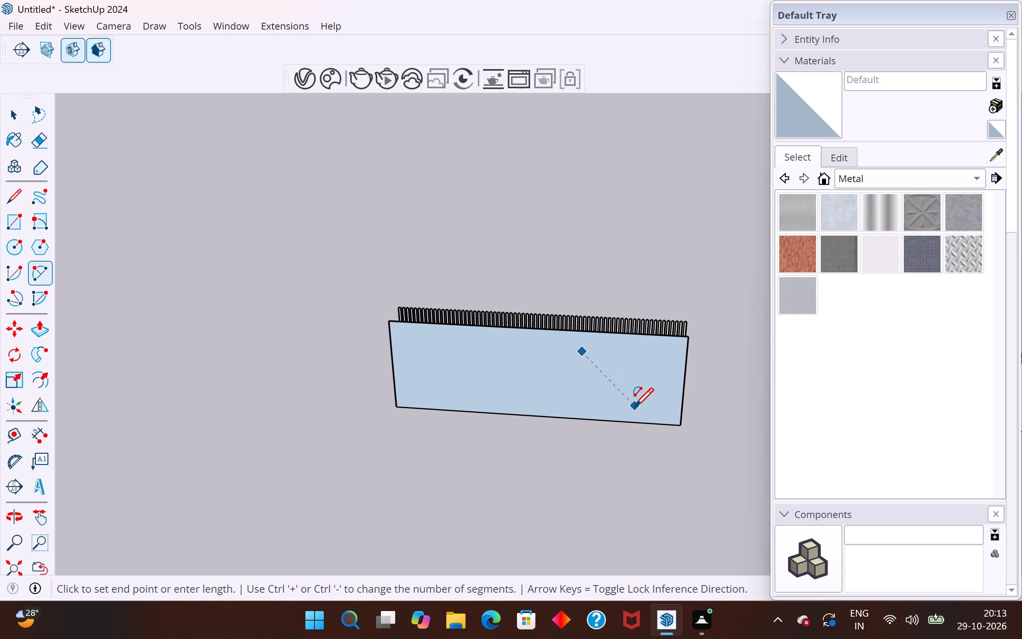
click(634, 404)
click(648, 365)
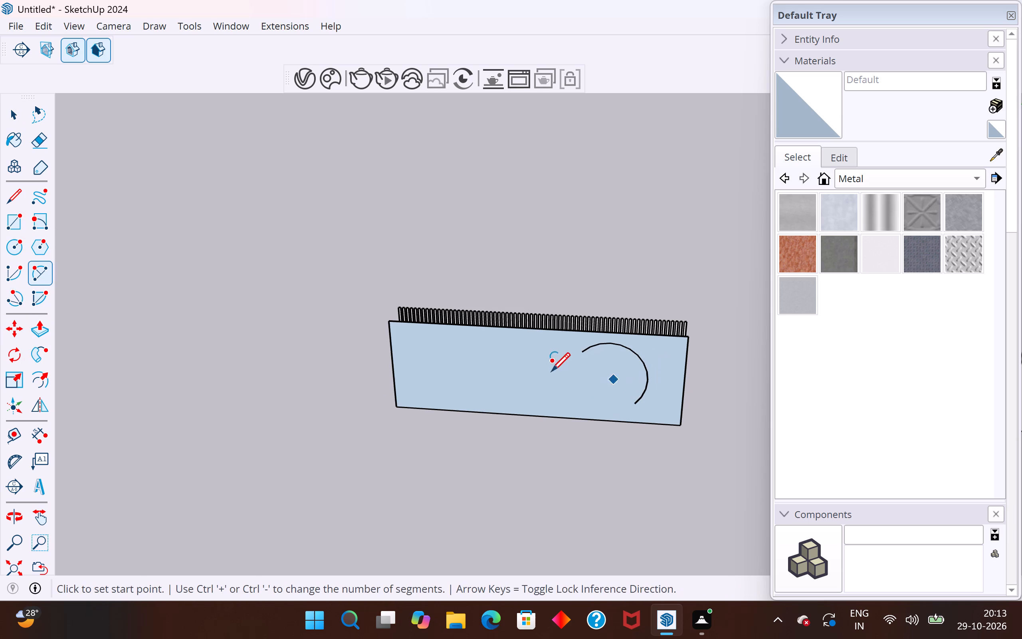
click(525, 360)
click(579, 355)
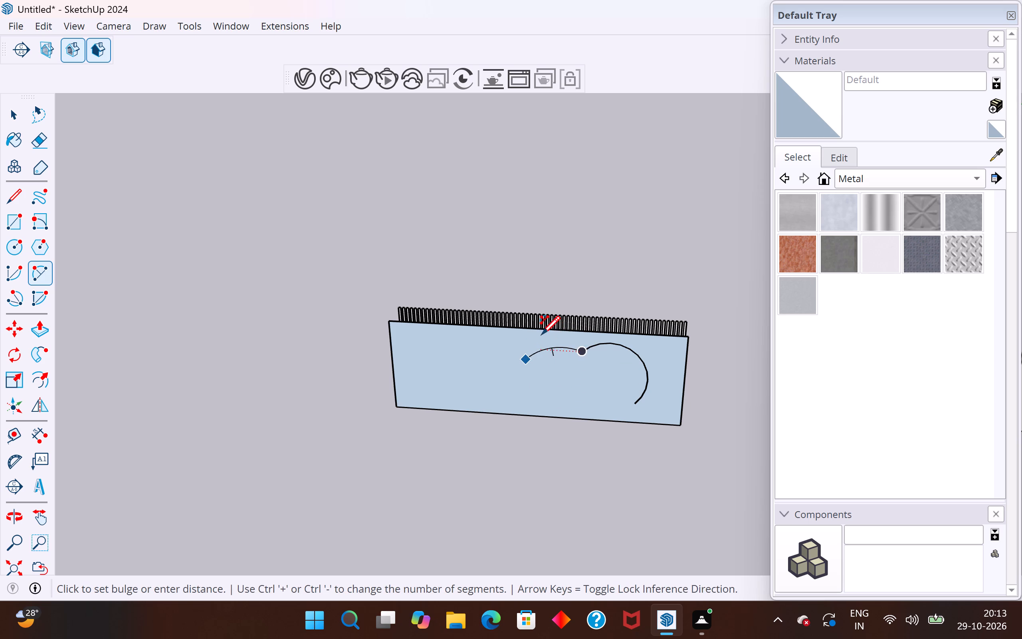
scroll(551, 340, up, 4)
click(543, 334)
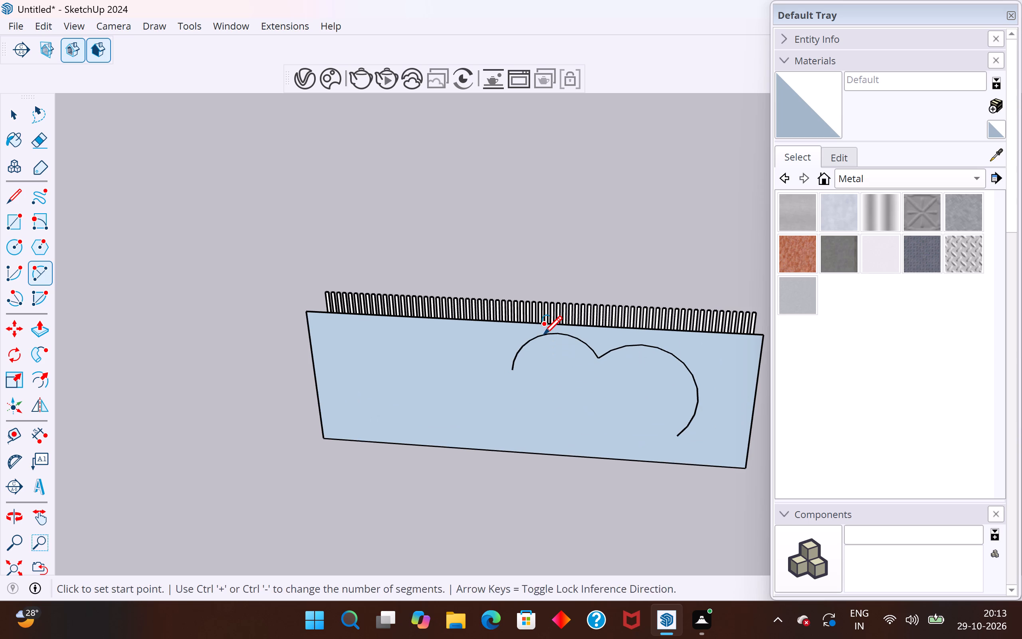
Continue the cloud outline towards the panel's other end with two more outward-bulging arcs, each starting at the previous arc's endpoint.
middle_drag(429, 388, 563, 369)
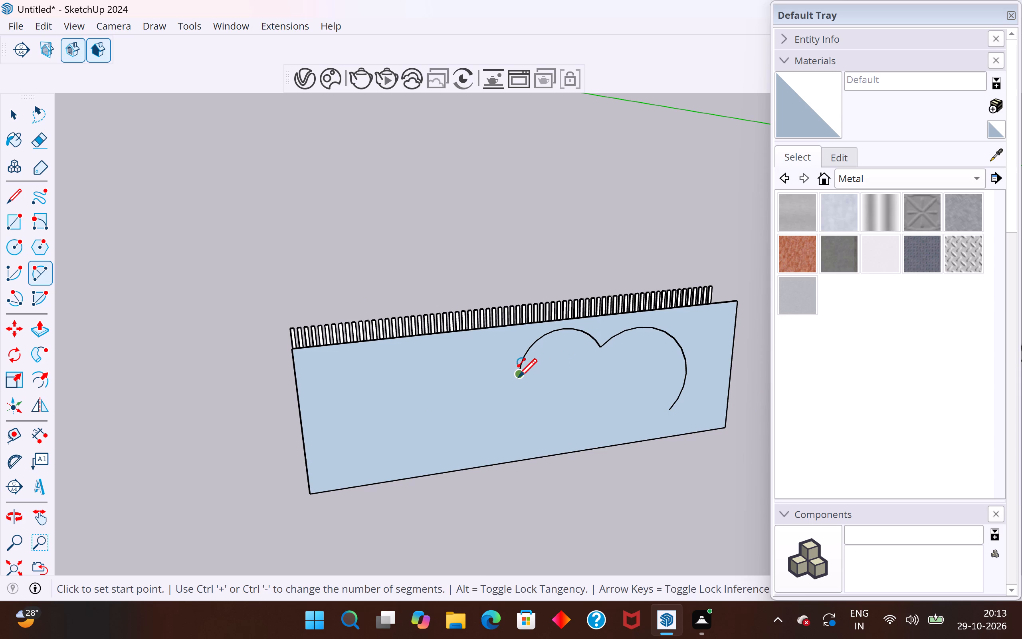
click(518, 377)
click(426, 389)
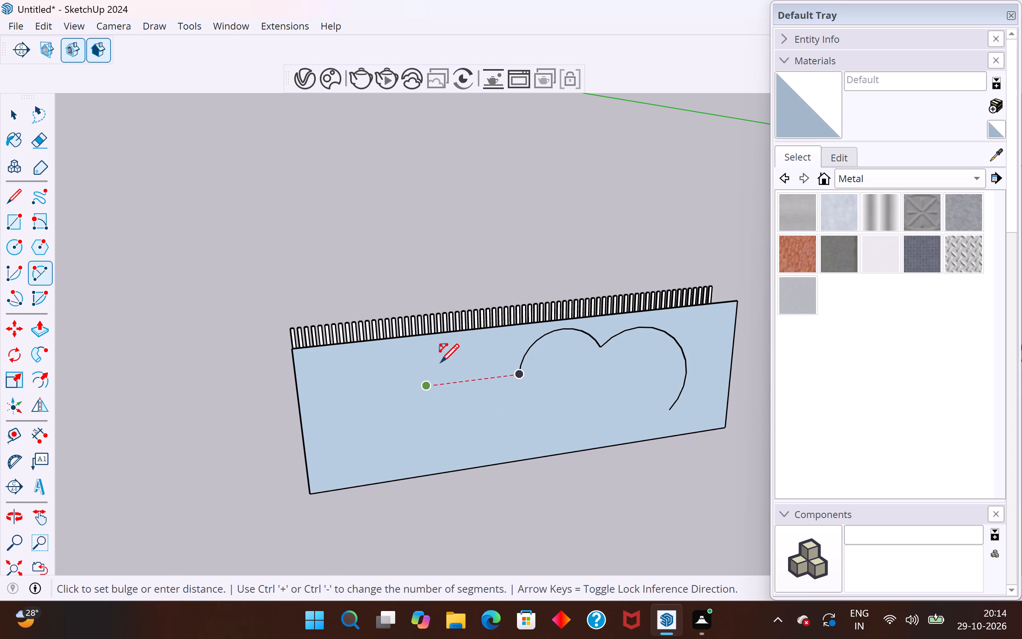
click(474, 353)
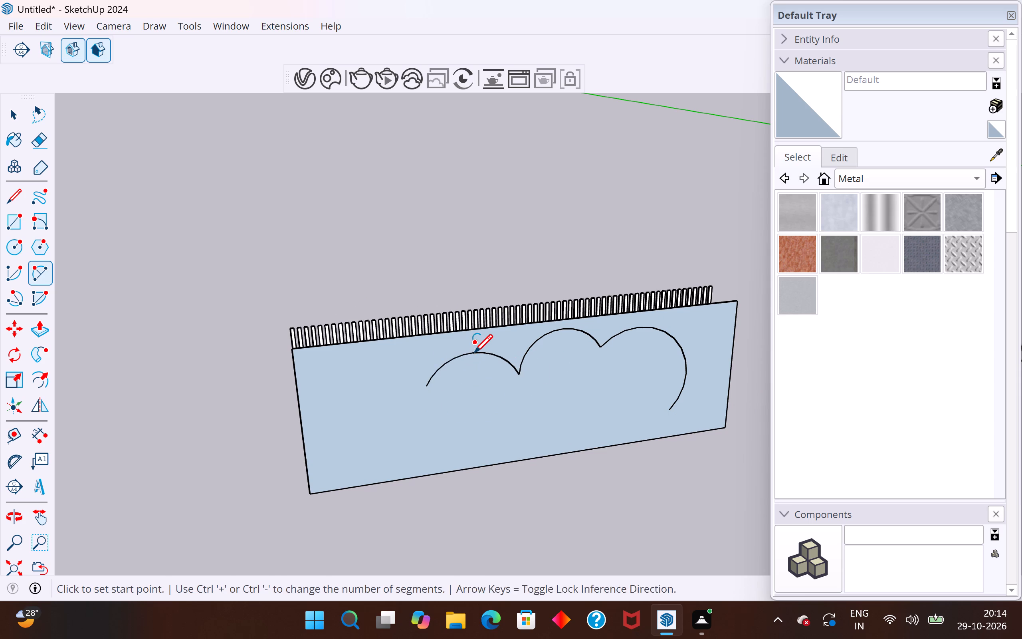
click(425, 391)
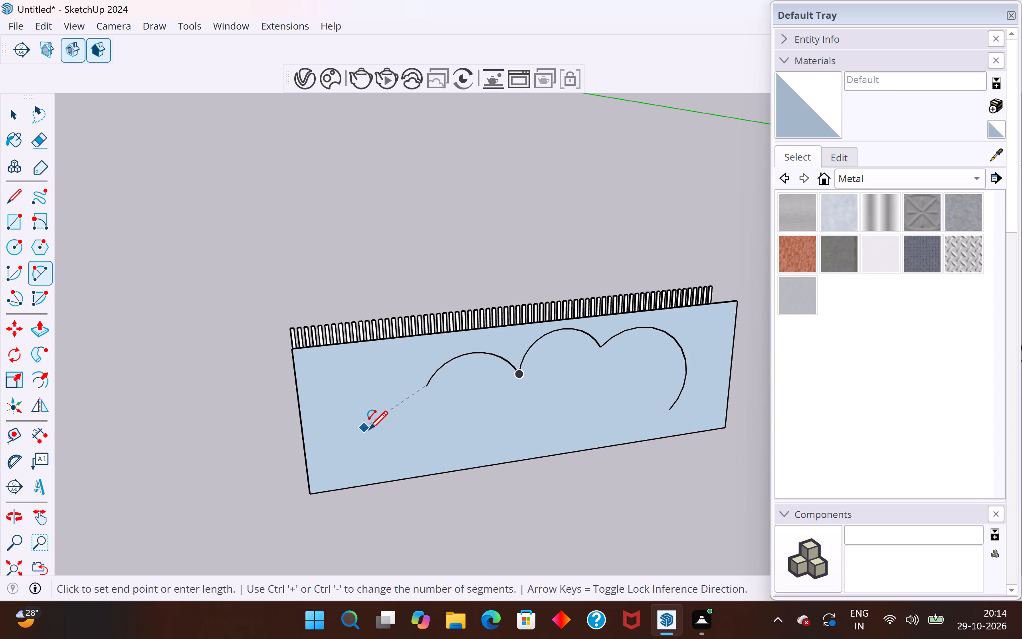
click(369, 429)
click(336, 408)
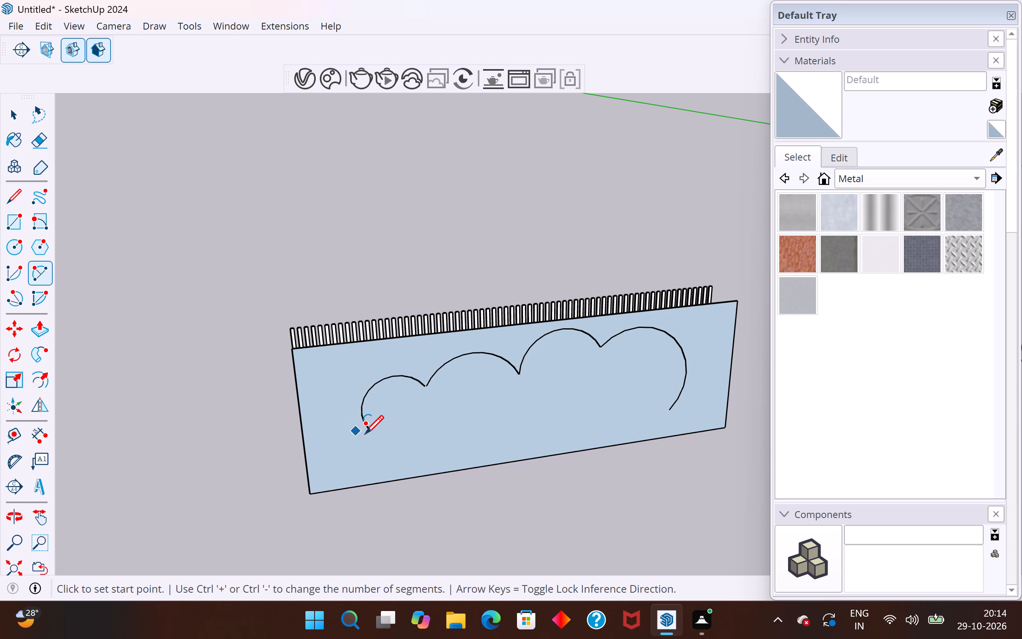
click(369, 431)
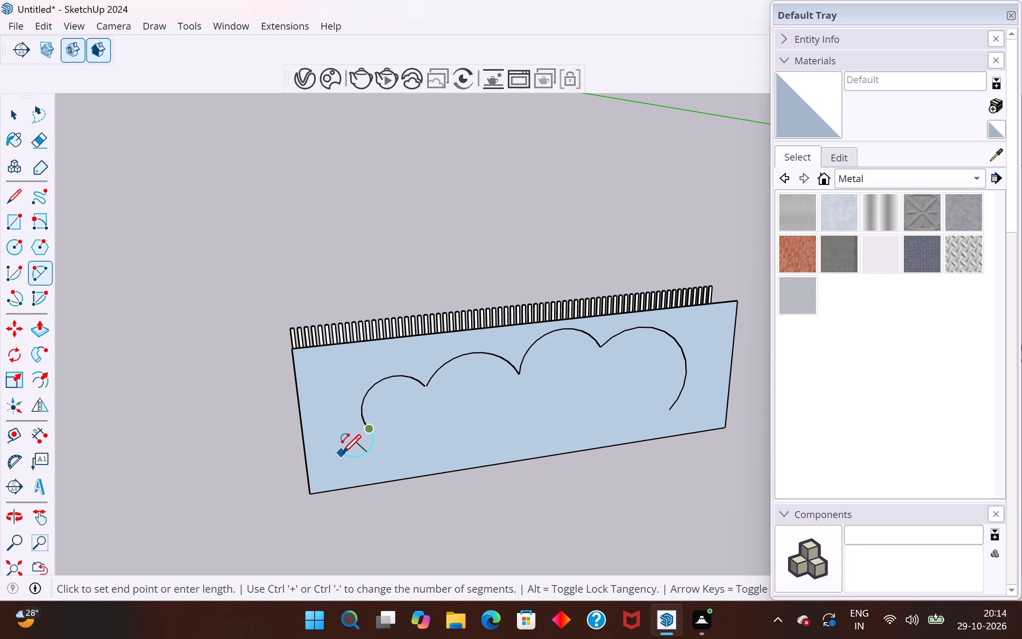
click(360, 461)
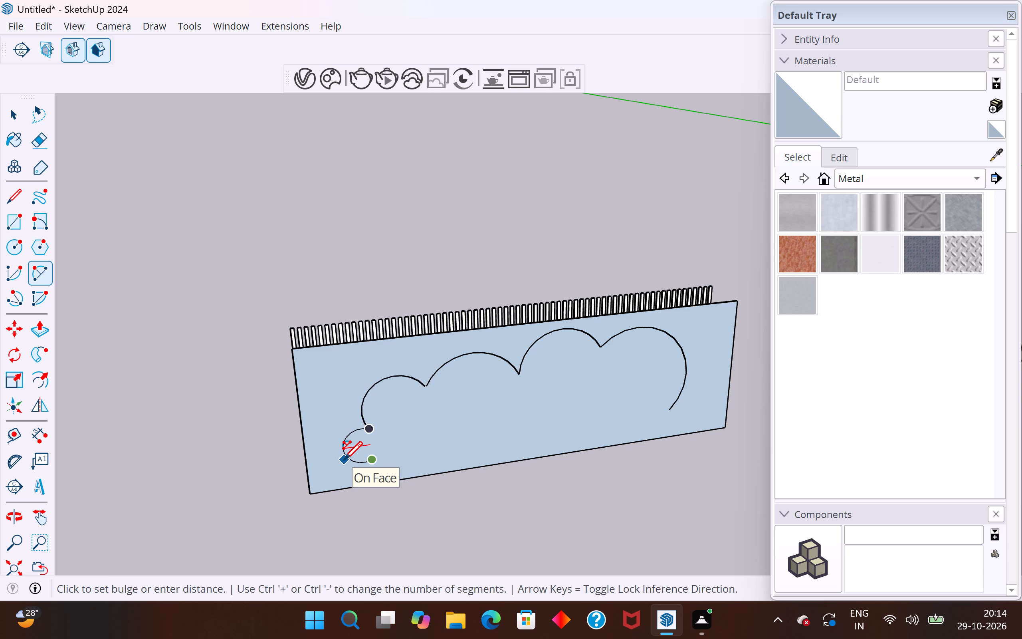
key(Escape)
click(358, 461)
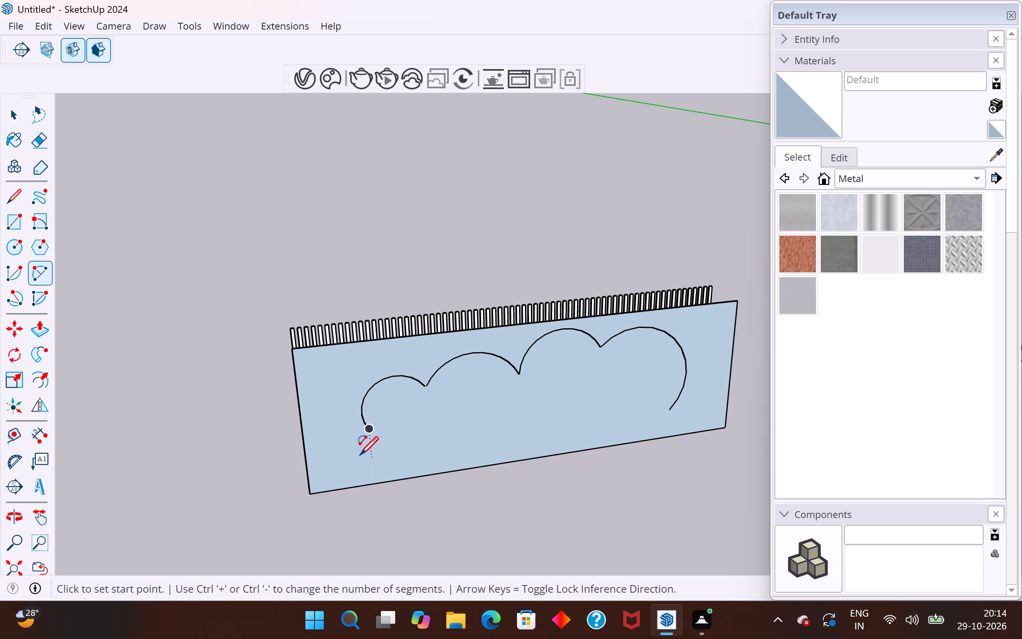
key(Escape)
Add a small fifth arc bulging outward from the open end of the fourth arc, down towards the panel's lower corner.
scroll(360, 462, up, 1)
middle_drag(360, 462, 442, 355)
click(380, 415)
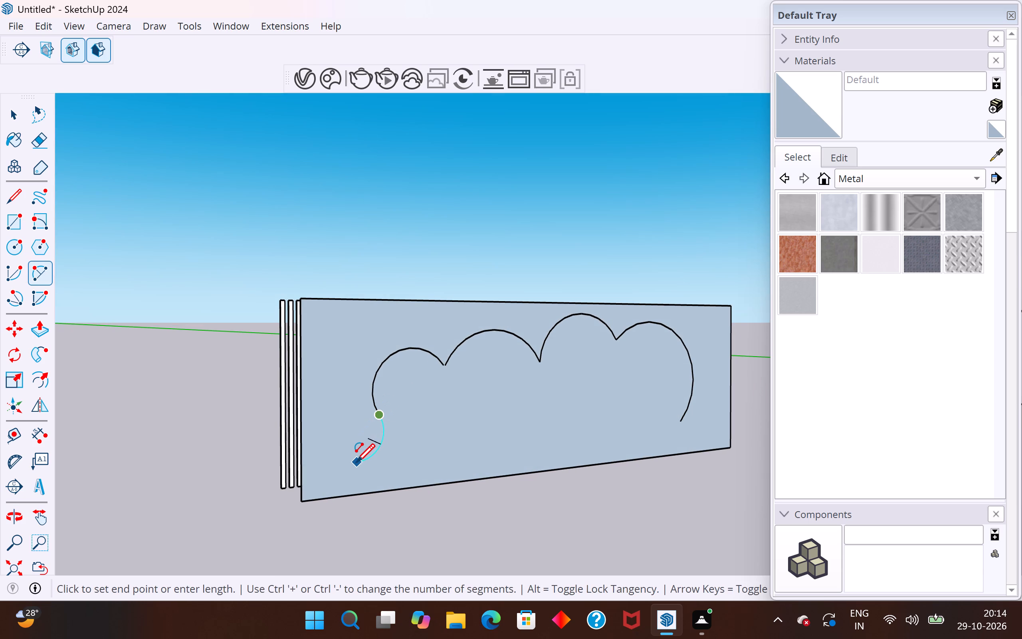
click(354, 460)
click(333, 439)
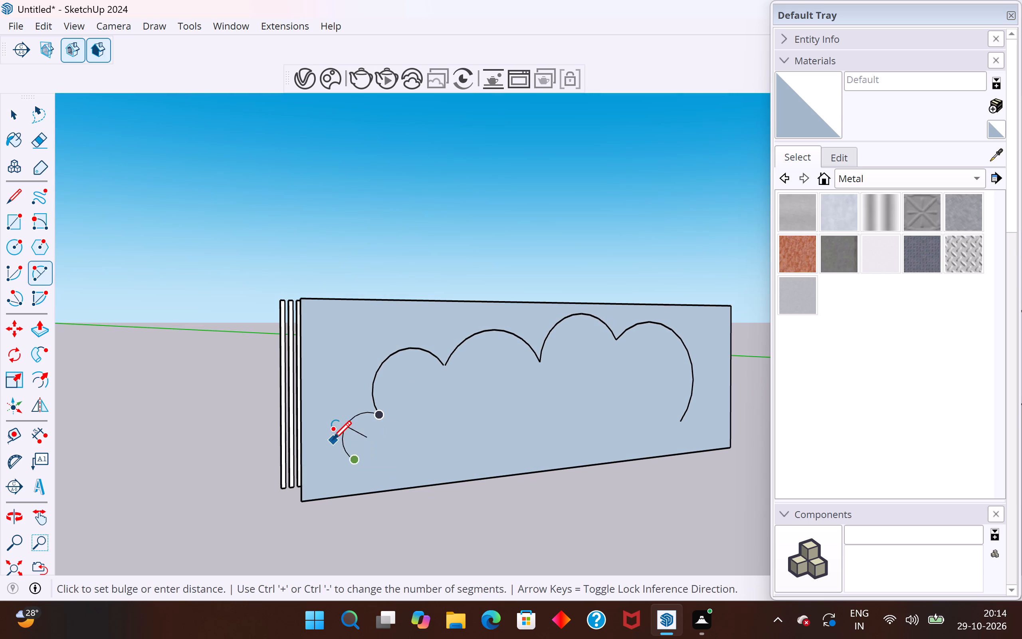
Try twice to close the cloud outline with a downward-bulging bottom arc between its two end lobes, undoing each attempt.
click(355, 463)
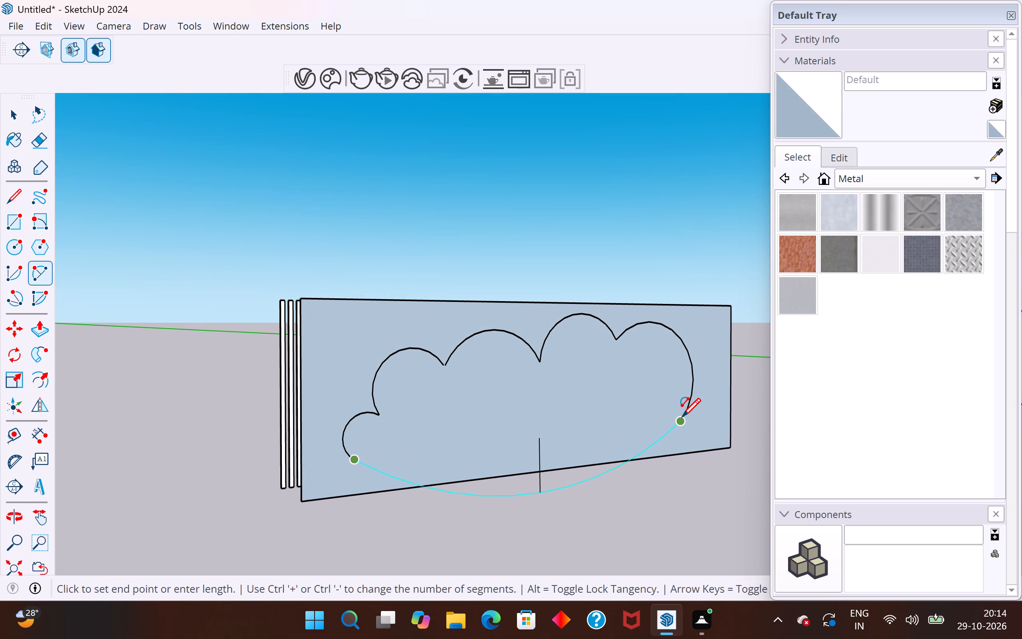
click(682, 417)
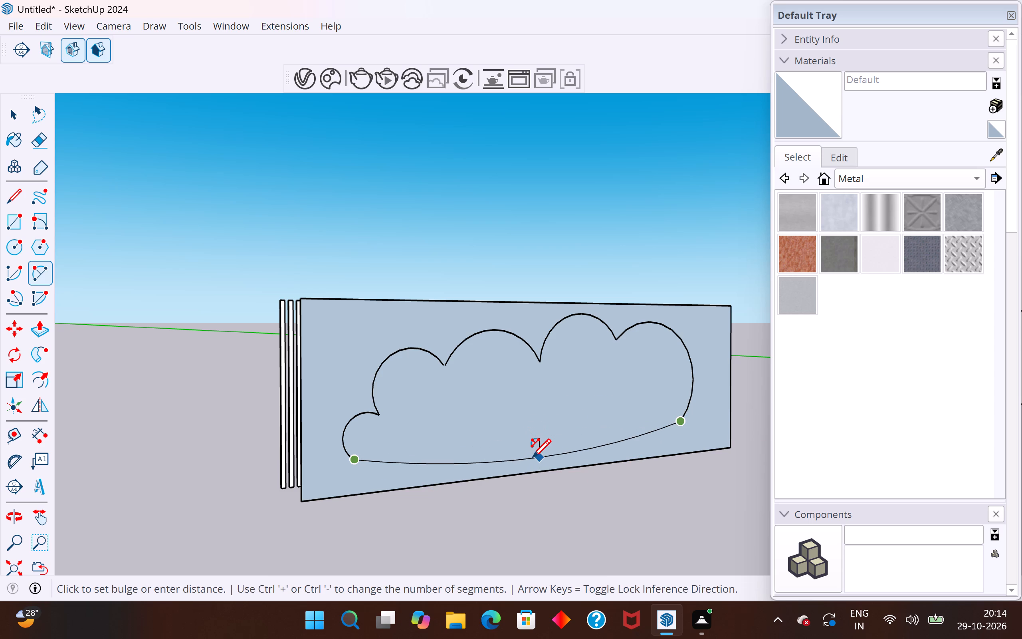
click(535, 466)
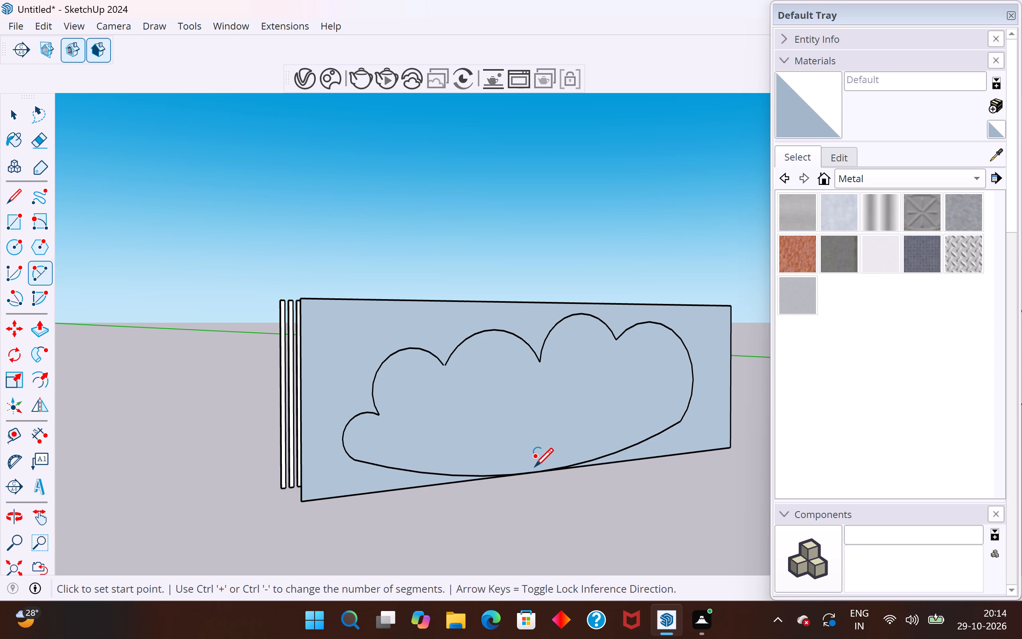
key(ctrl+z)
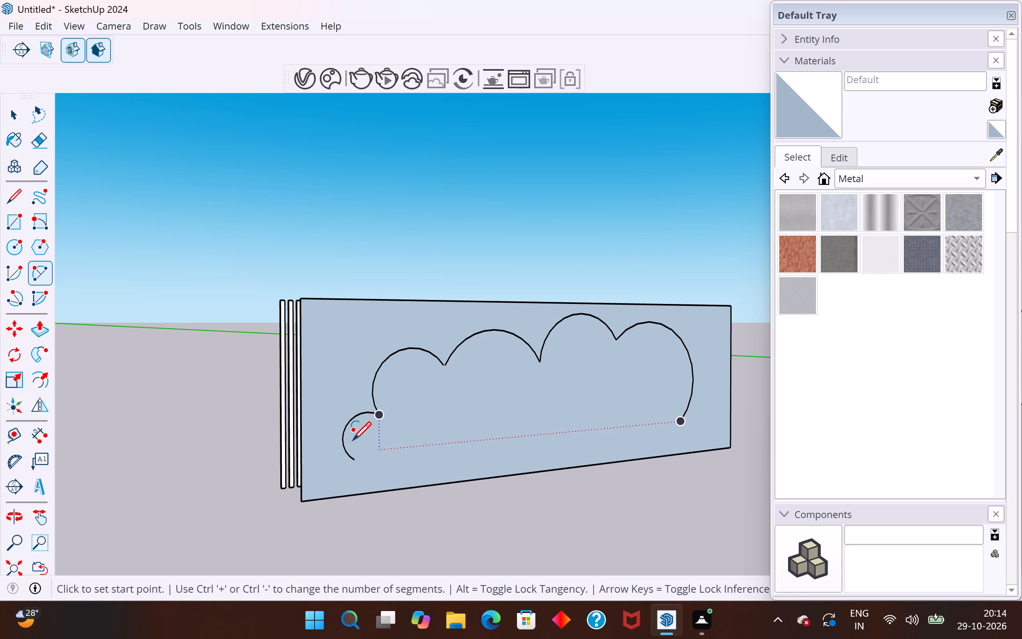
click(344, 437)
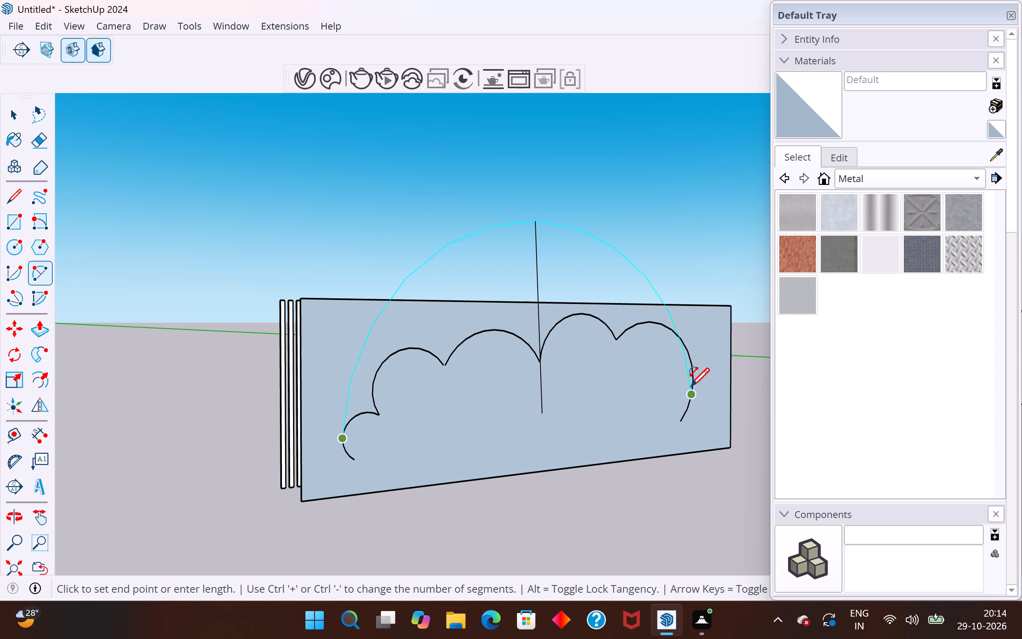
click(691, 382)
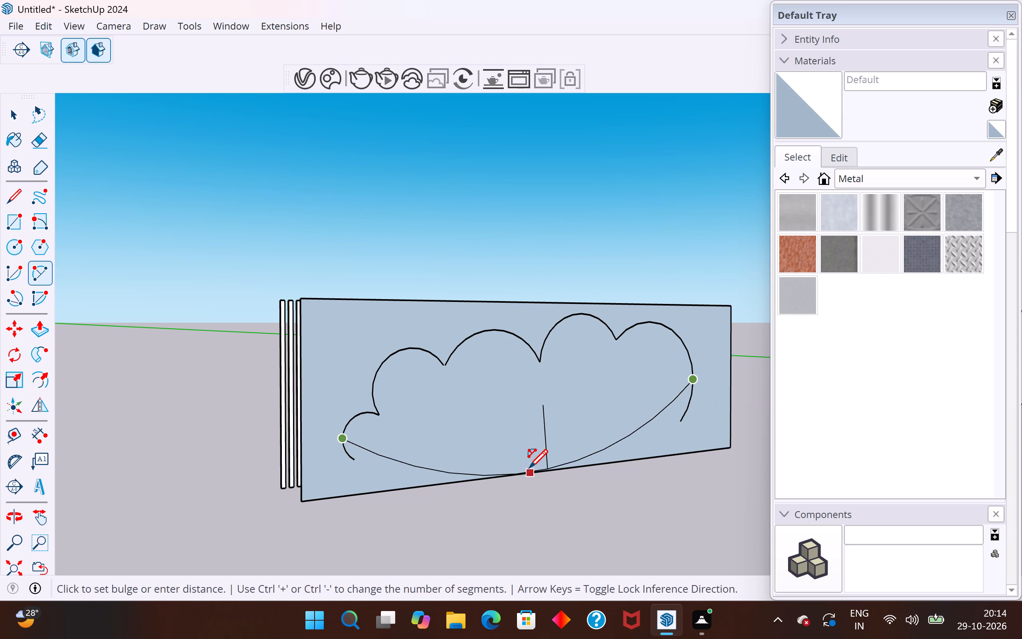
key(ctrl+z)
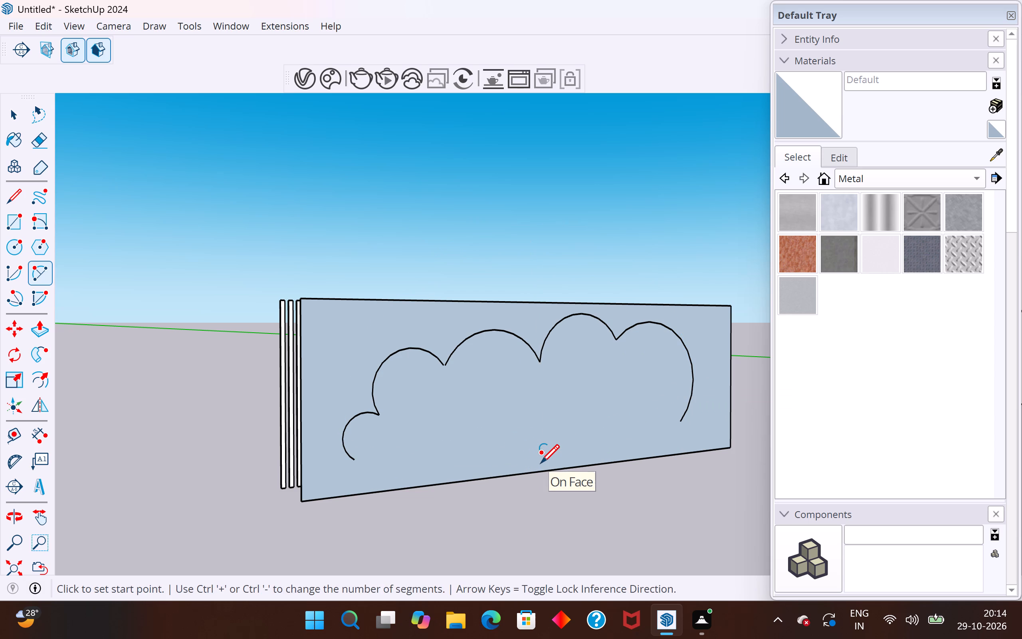
Draw a shallow downward-bulging bottom arc from the small end lobe's outer side to the far end lobe, and select it.
click(343, 444)
click(692, 391)
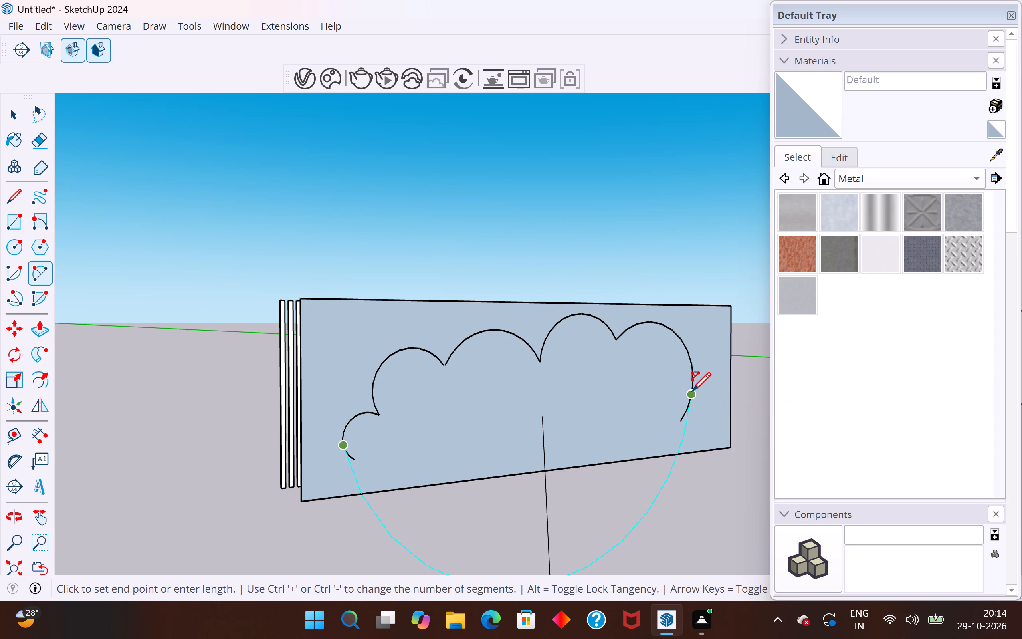
click(544, 464)
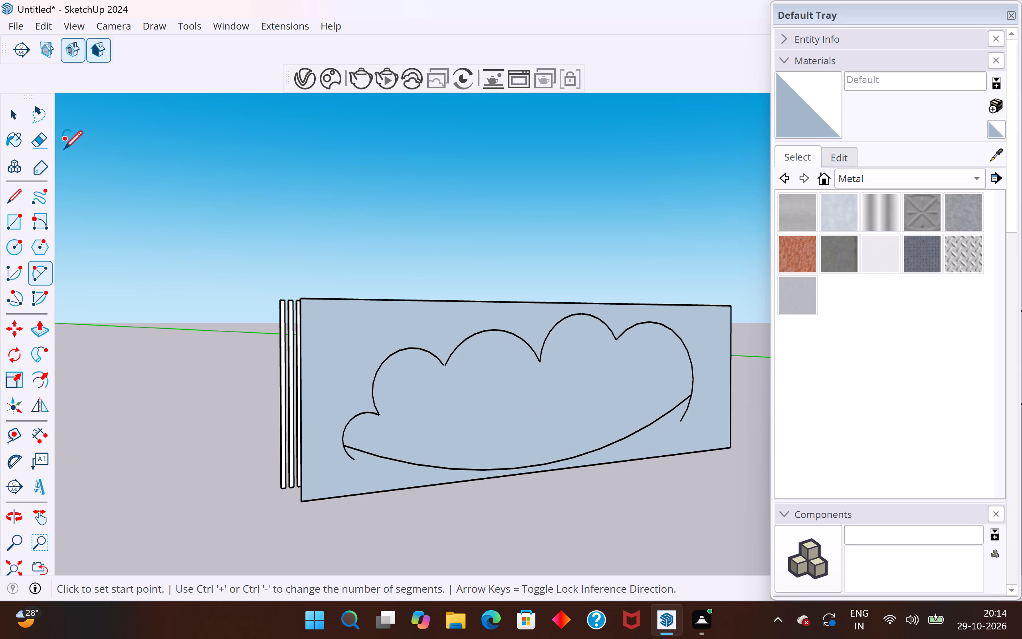
click(22, 115)
click(212, 272)
middle_drag(214, 274, 244, 306)
scroll(341, 439, up, 7)
click(414, 501)
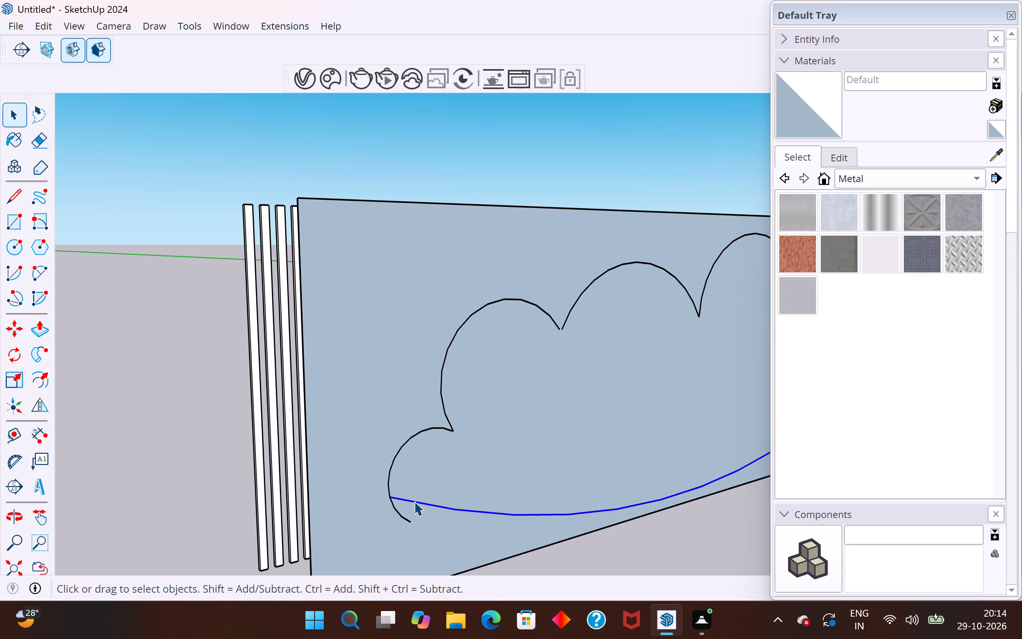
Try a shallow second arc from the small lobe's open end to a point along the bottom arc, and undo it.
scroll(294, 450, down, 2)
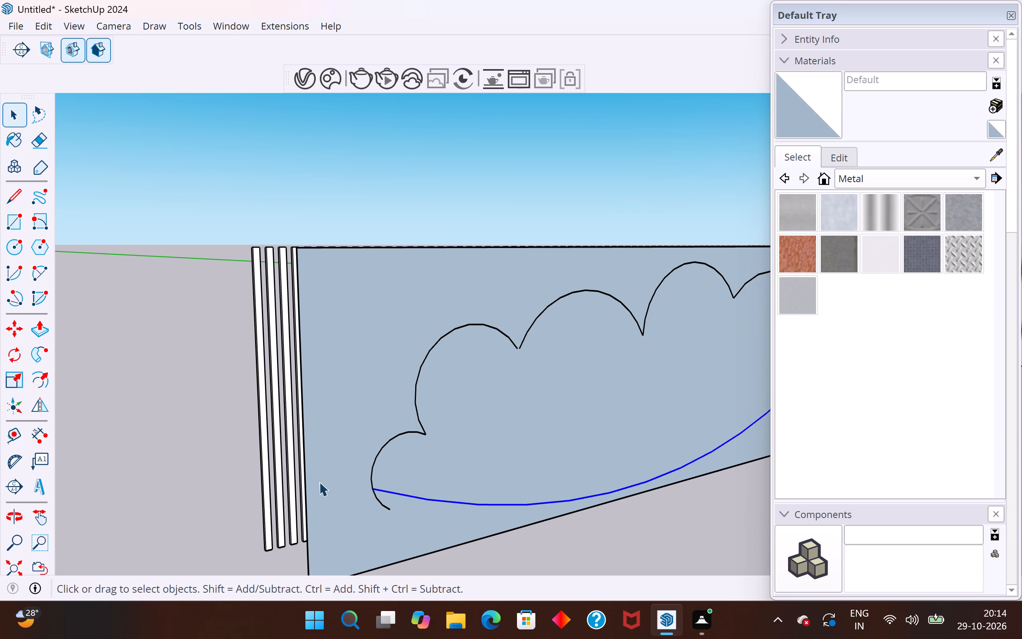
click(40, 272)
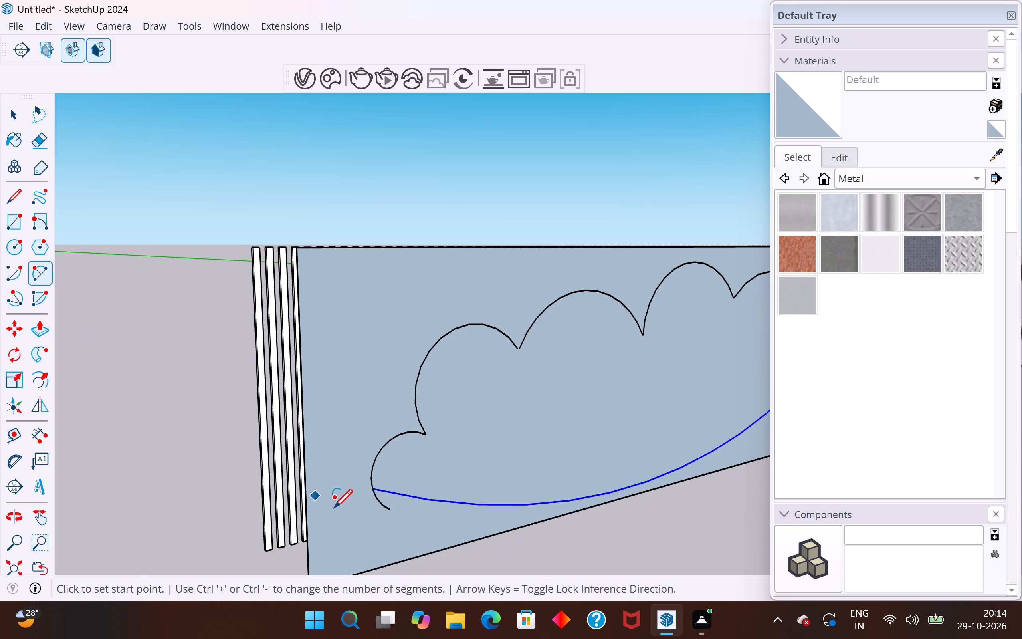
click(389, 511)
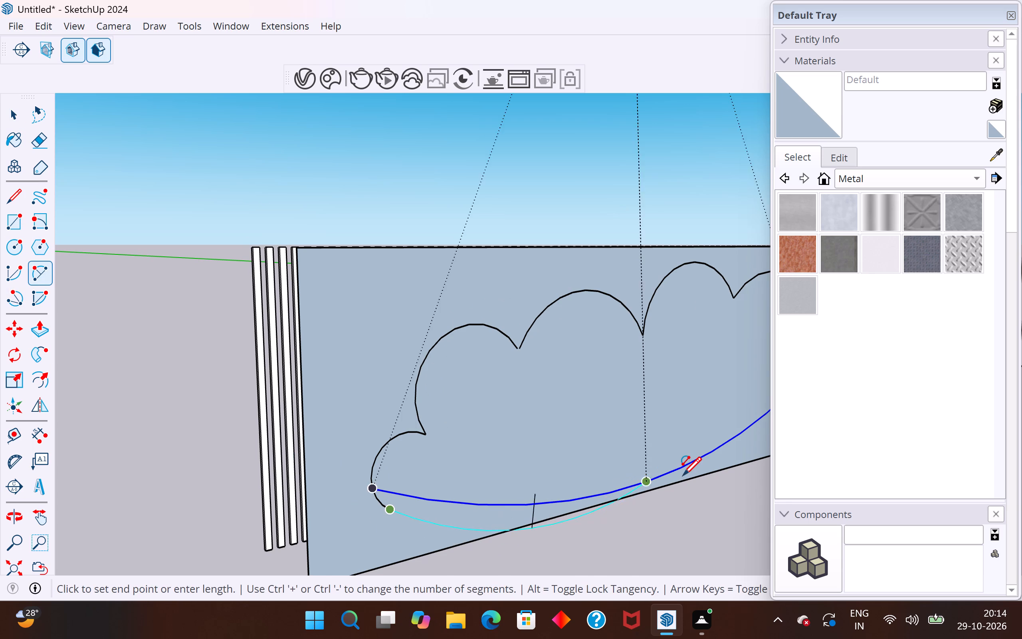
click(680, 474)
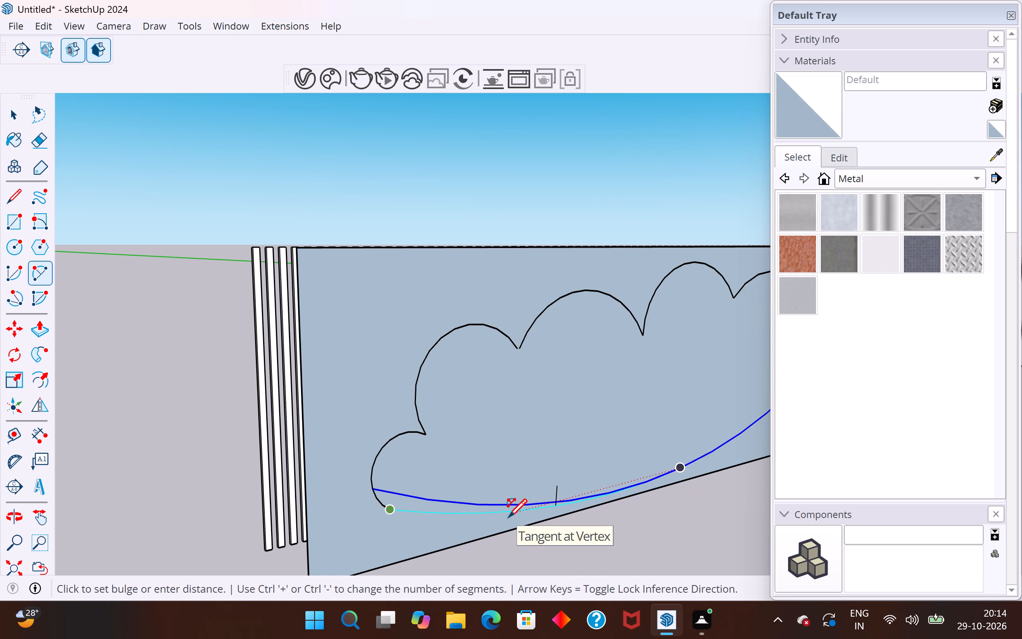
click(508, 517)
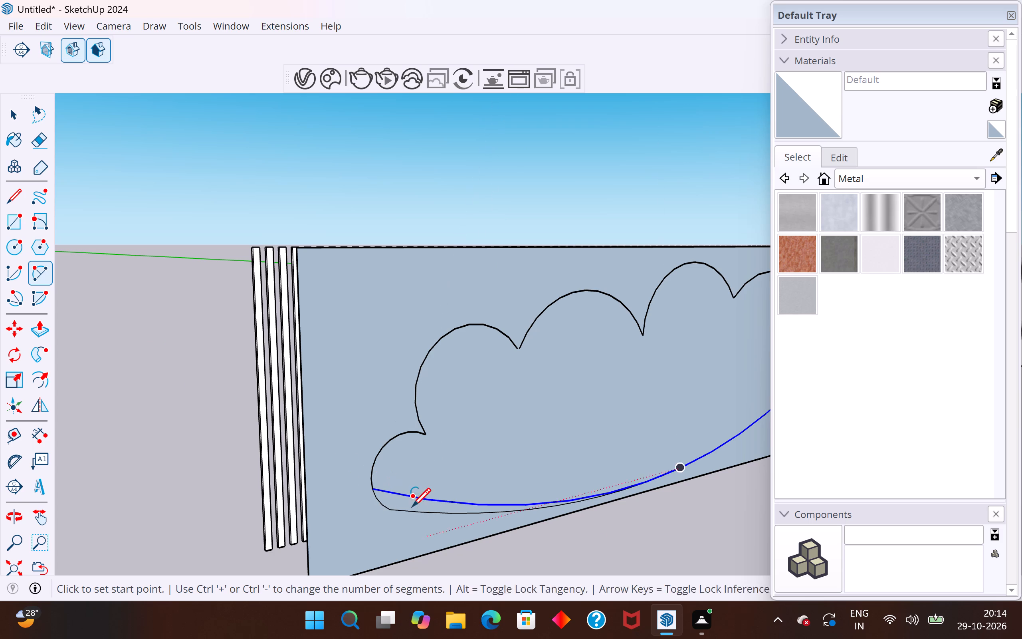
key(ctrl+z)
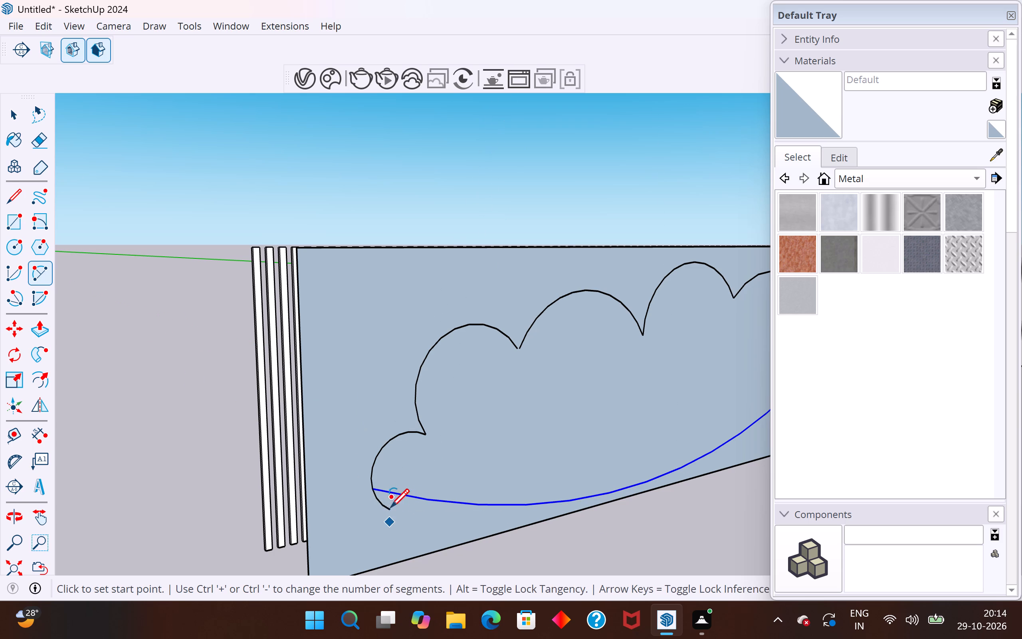
Draw a downward-bulging arc from the small lobe's open end to the bottom arc, beneath its first stretch, and clear the selection.
click(391, 510)
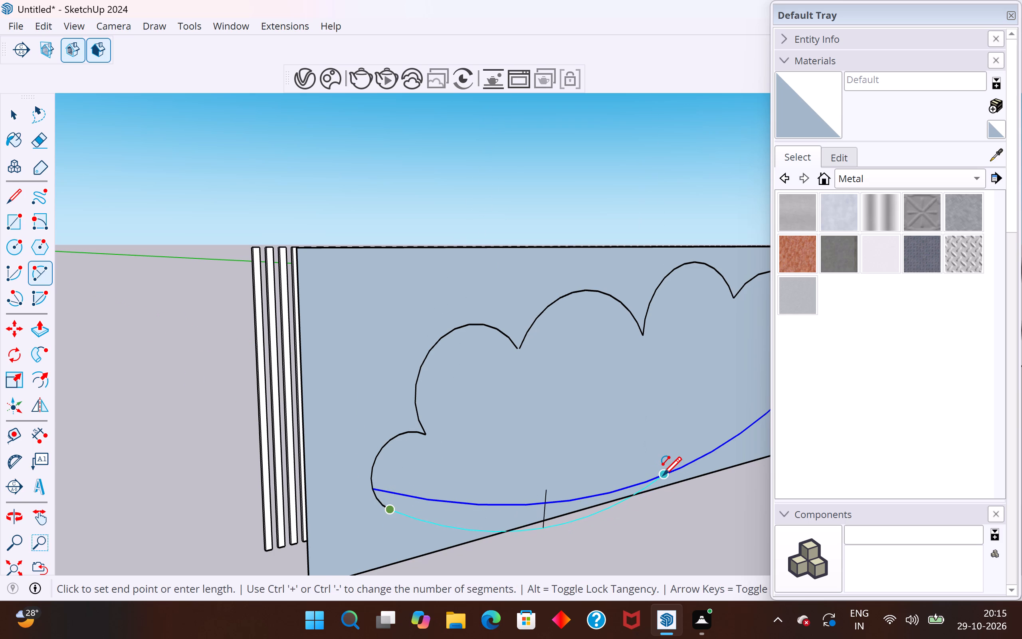
click(663, 475)
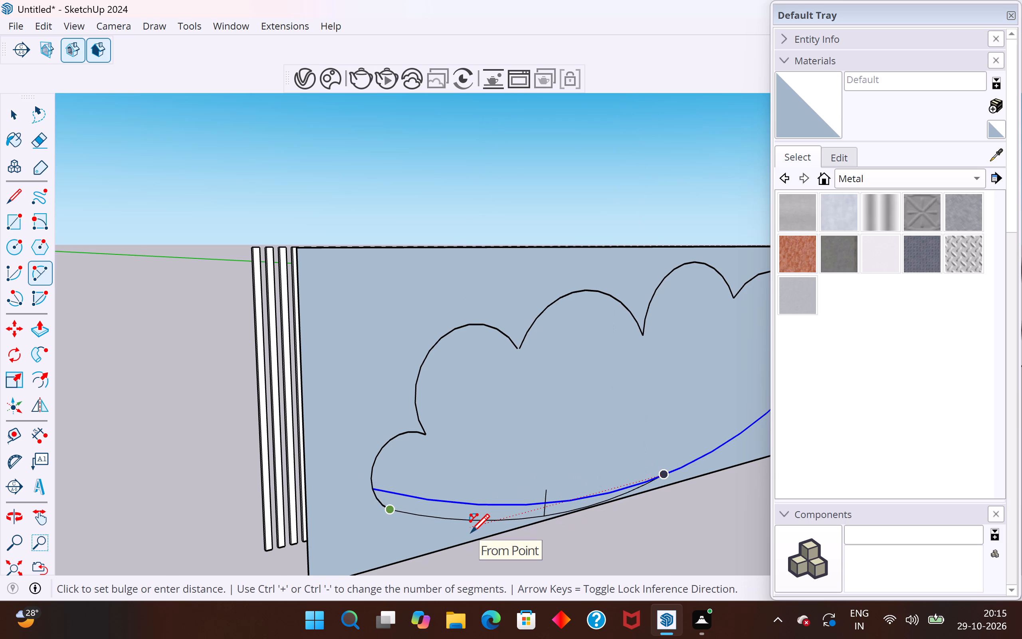
scroll(475, 460, down, 3)
scroll(505, 422, down, 1)
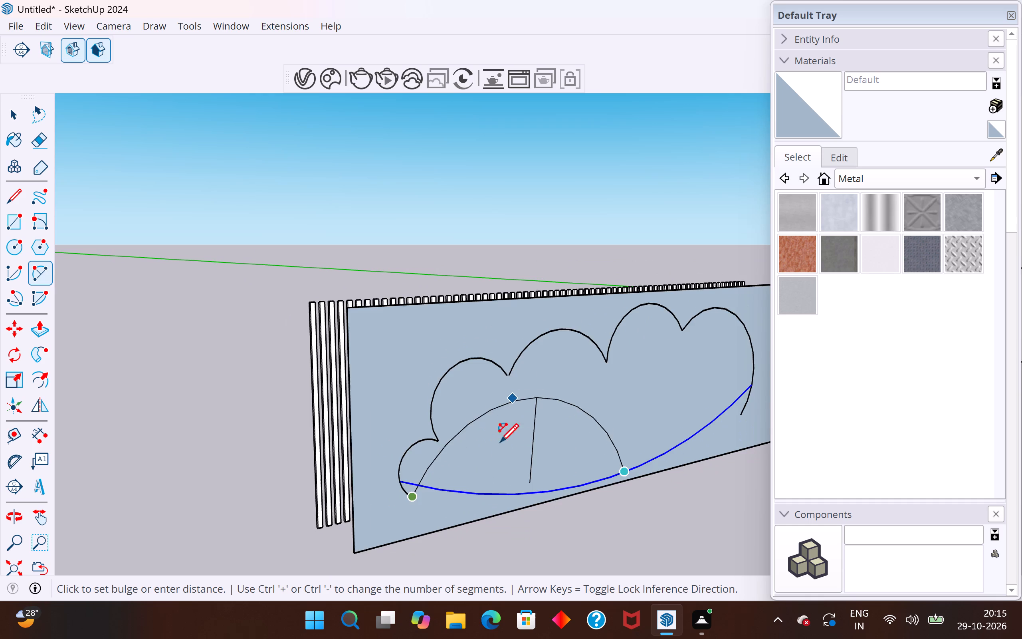
scroll(500, 442, down, 1)
scroll(475, 502, up, 6)
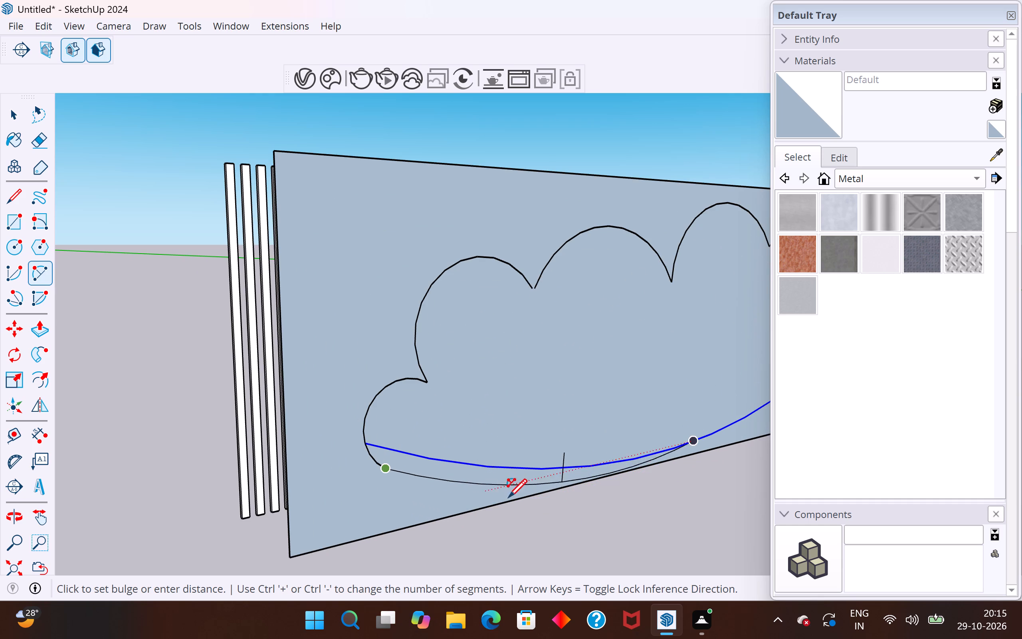
middle_drag(558, 498, 531, 304)
scroll(561, 481, up, 1)
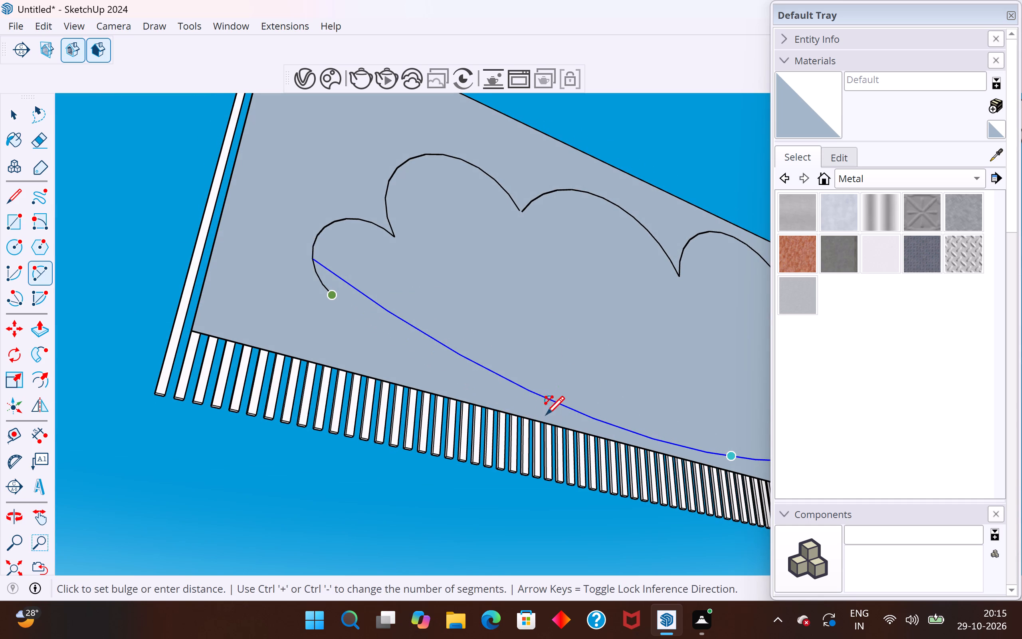
scroll(608, 434, up, 5)
click(614, 437)
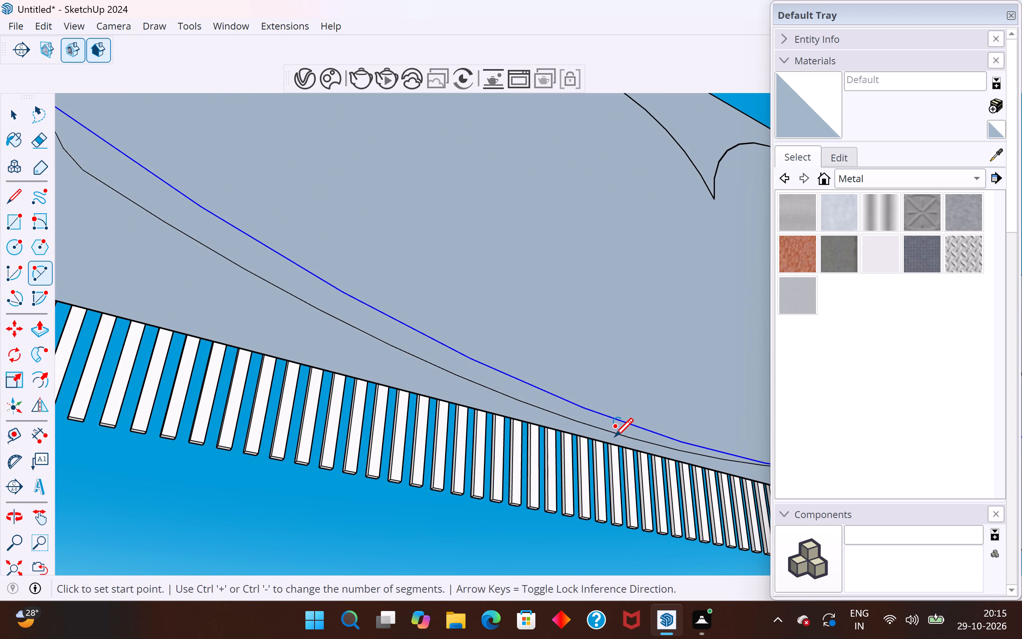
scroll(307, 427, down, 7)
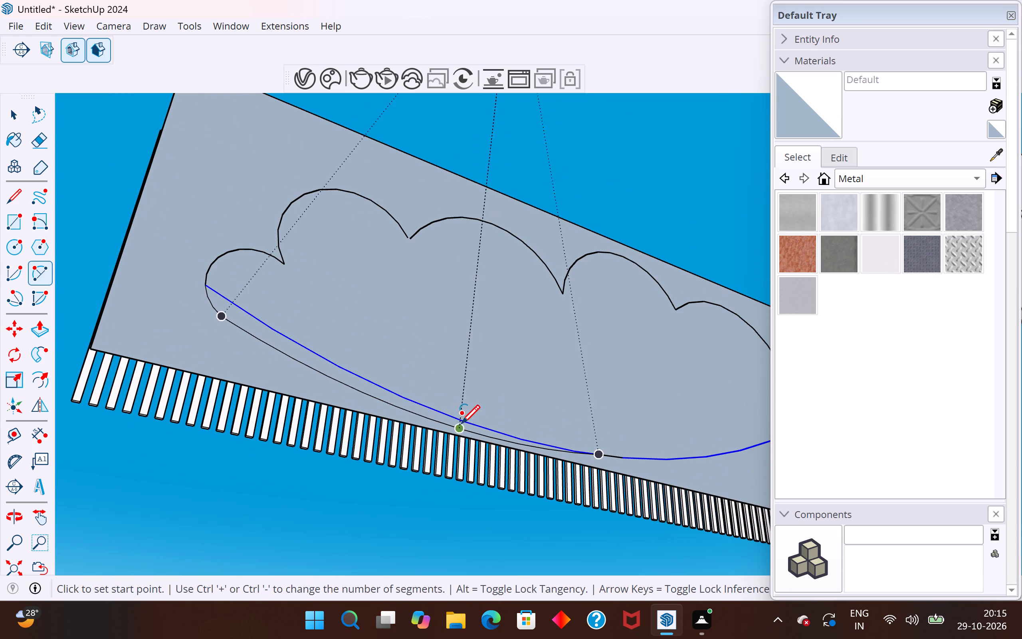
scroll(132, 366, down, 2)
click(14, 121)
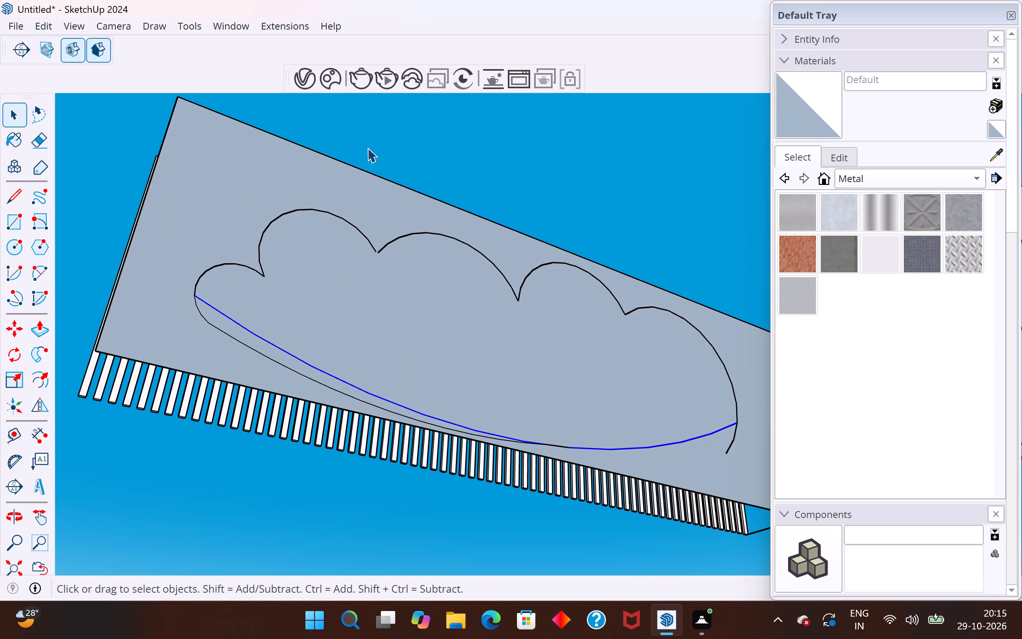
click(388, 136)
Add a short outward-bulging arc around the small lobe's lower corner, from the first bottom arc's endpoint to the lower bottom arc.
scroll(210, 317, up, 3)
middle_drag(210, 317, 204, 364)
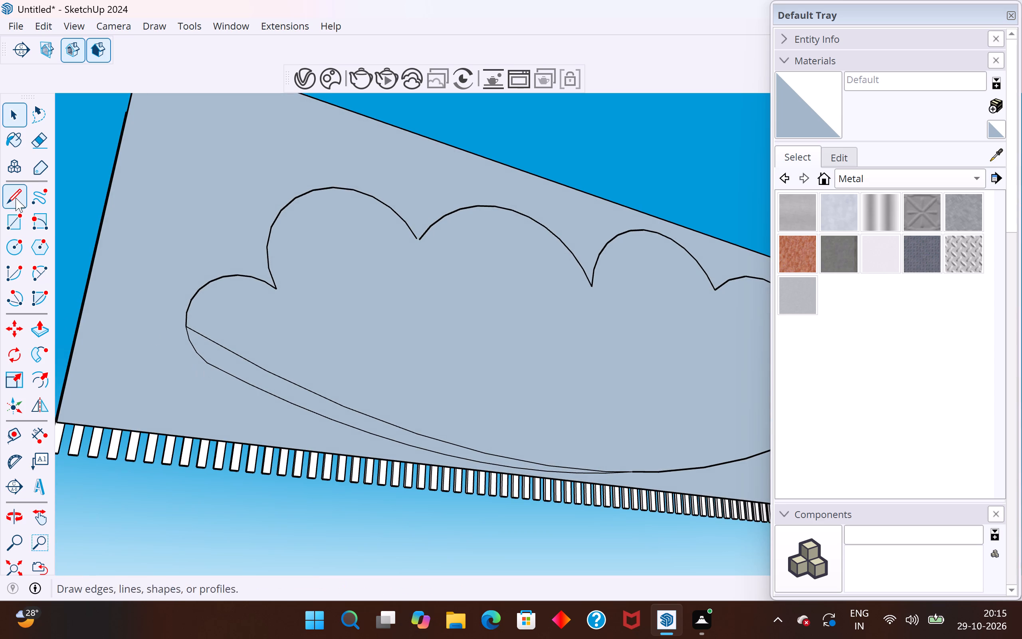
click(42, 271)
scroll(241, 382, up, 2)
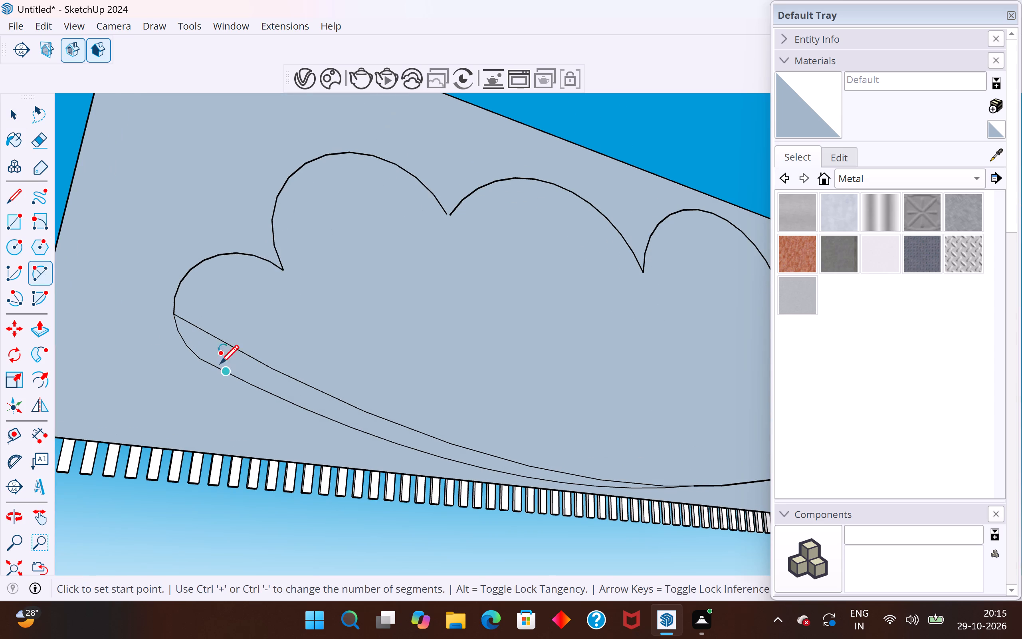
click(174, 312)
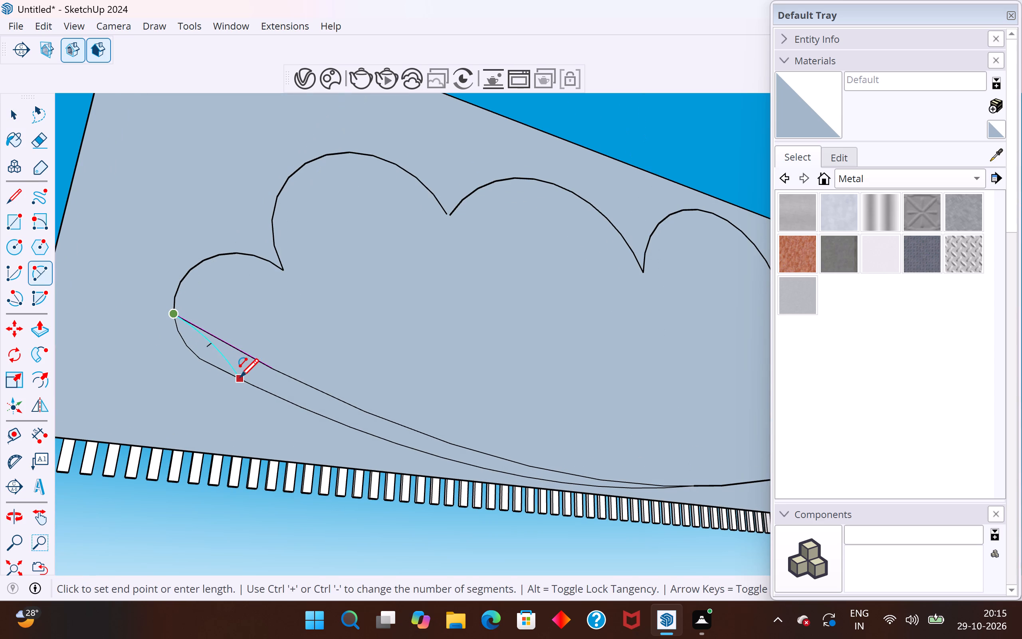
click(240, 377)
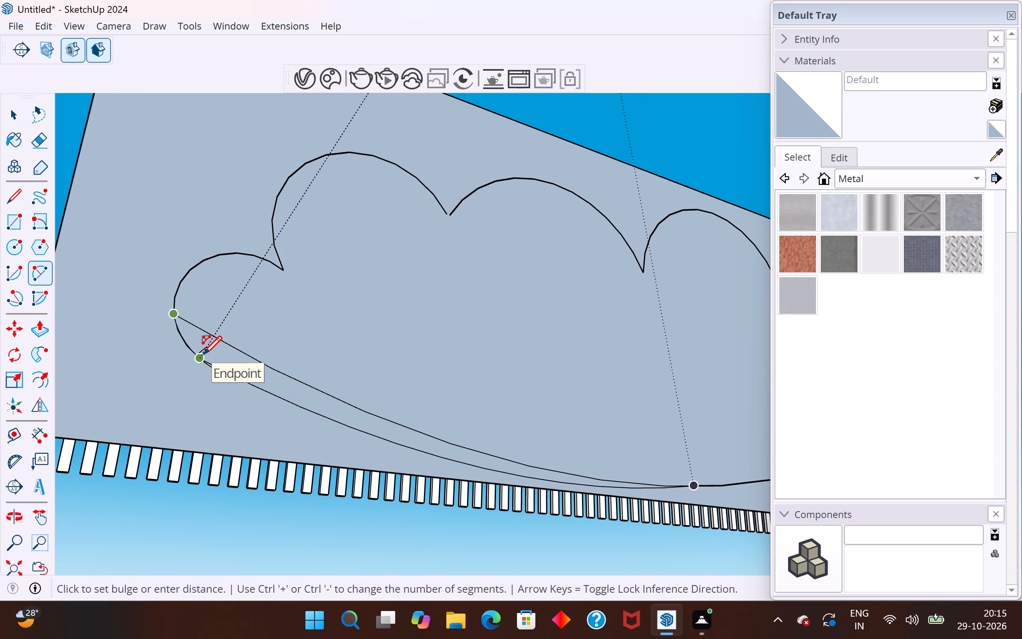
scroll(203, 354, up, 3)
middle_drag(203, 355, 208, 503)
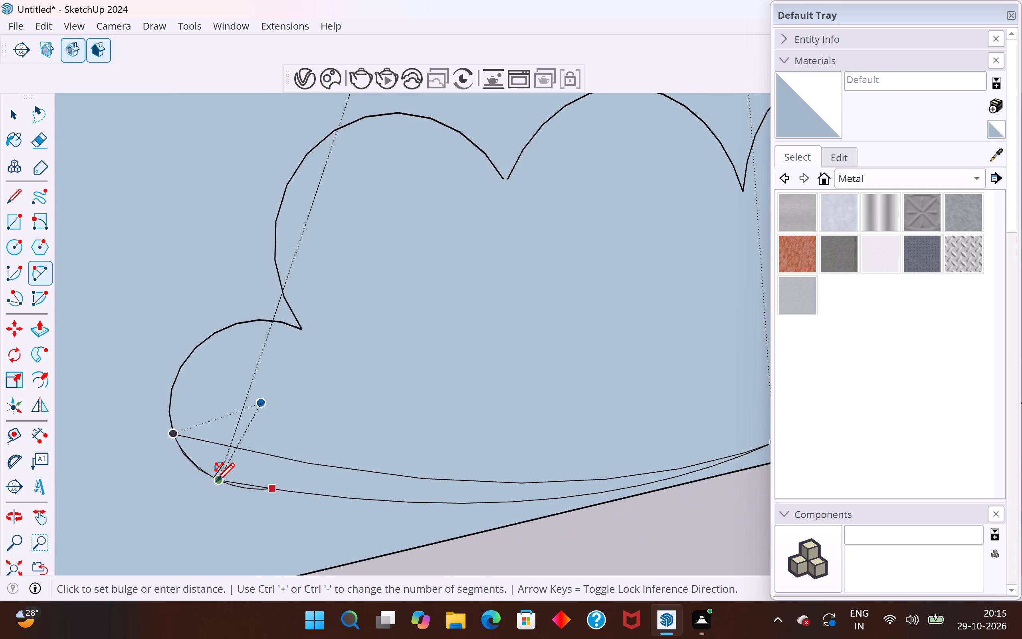
click(216, 481)
click(19, 106)
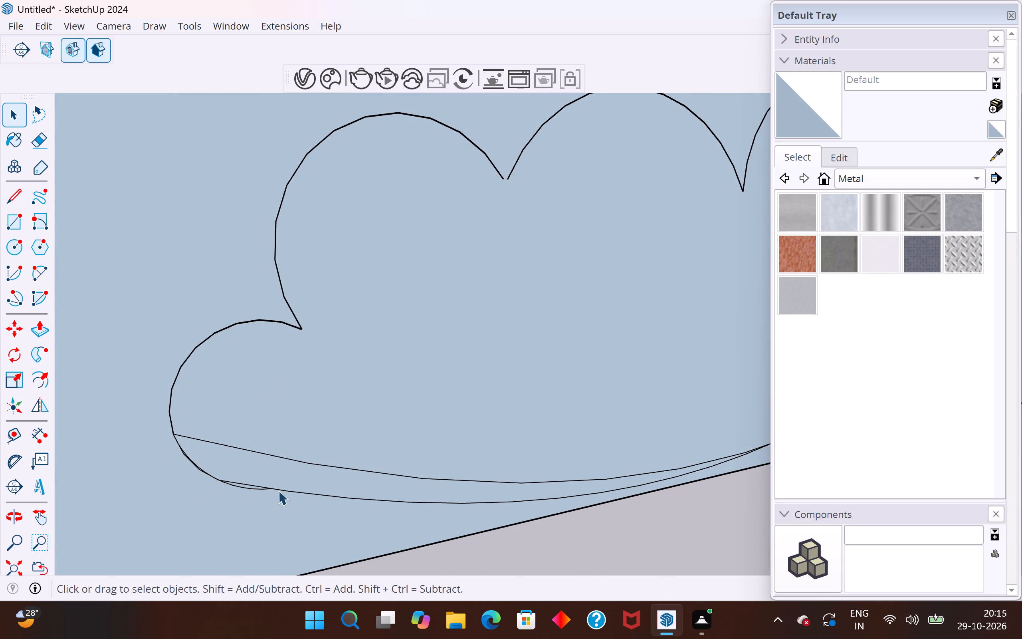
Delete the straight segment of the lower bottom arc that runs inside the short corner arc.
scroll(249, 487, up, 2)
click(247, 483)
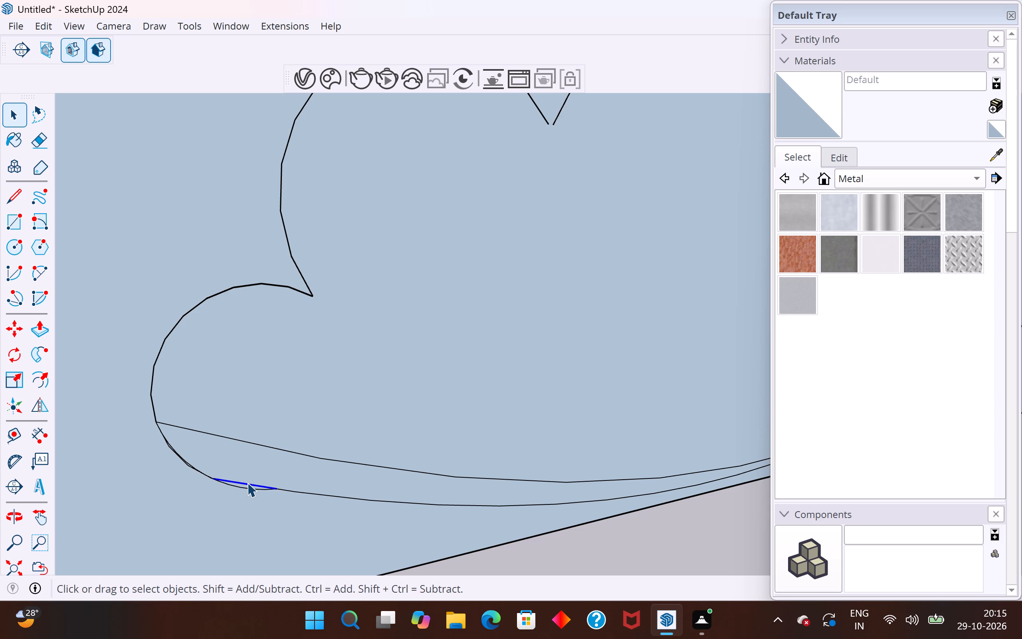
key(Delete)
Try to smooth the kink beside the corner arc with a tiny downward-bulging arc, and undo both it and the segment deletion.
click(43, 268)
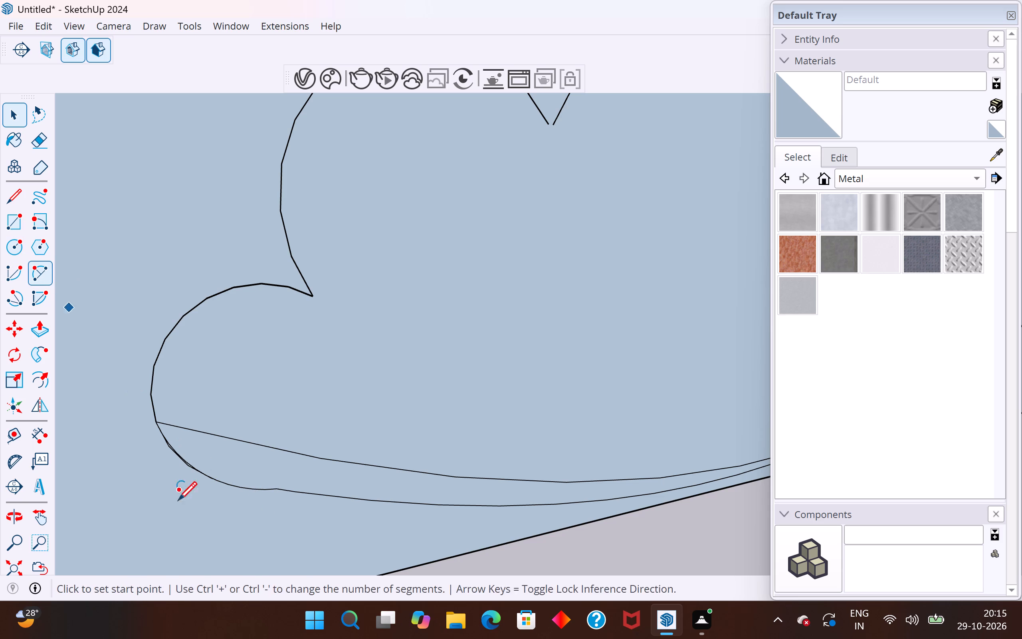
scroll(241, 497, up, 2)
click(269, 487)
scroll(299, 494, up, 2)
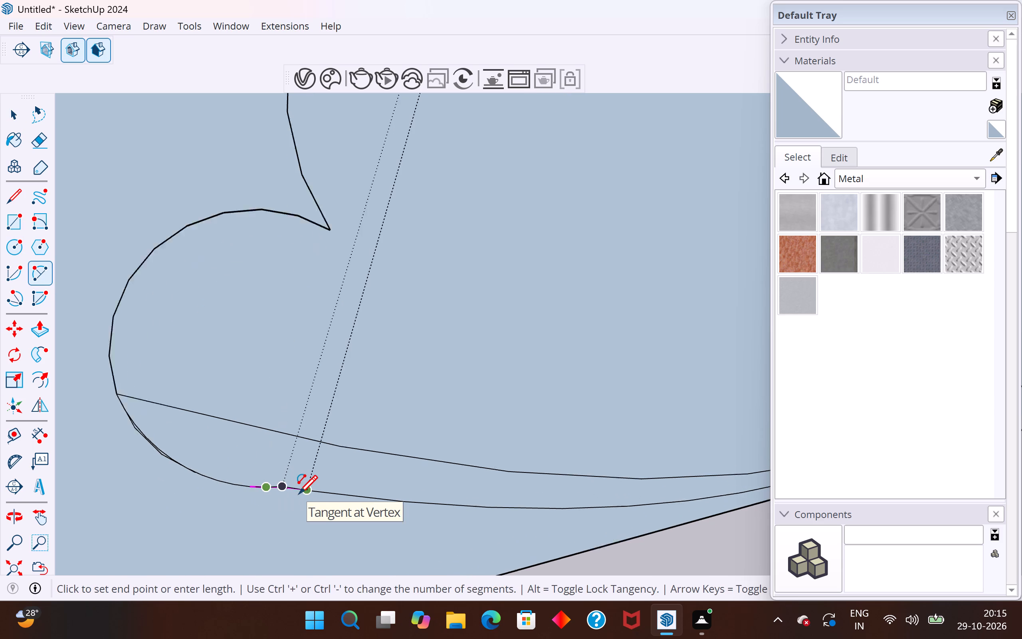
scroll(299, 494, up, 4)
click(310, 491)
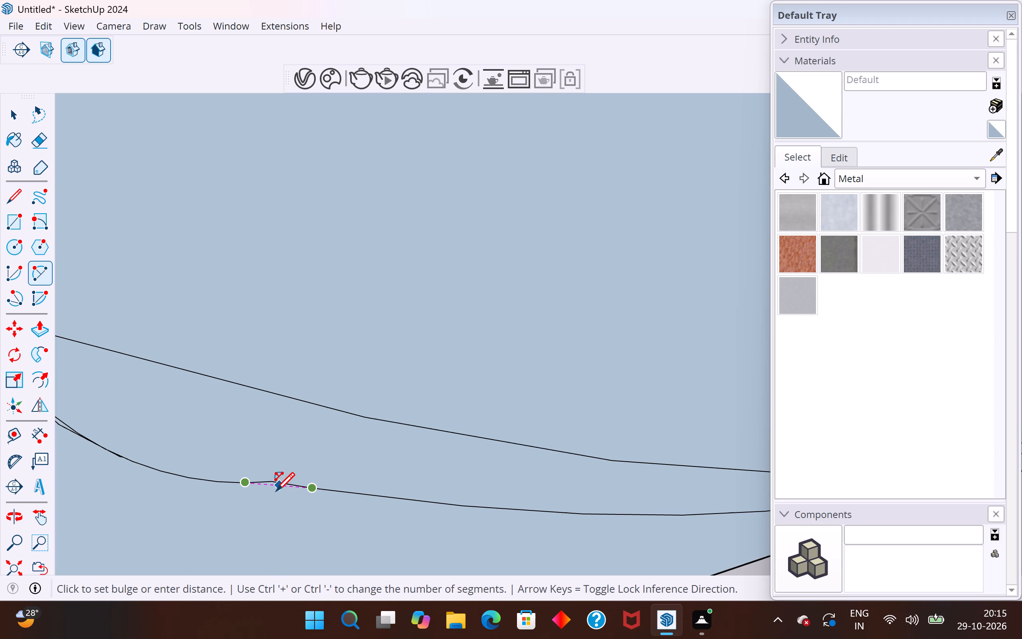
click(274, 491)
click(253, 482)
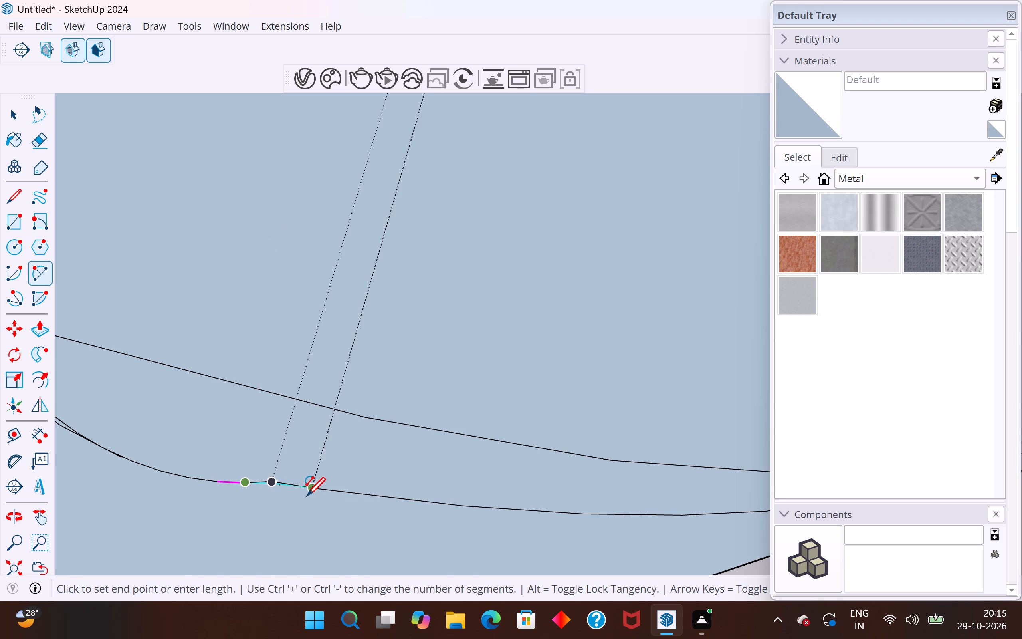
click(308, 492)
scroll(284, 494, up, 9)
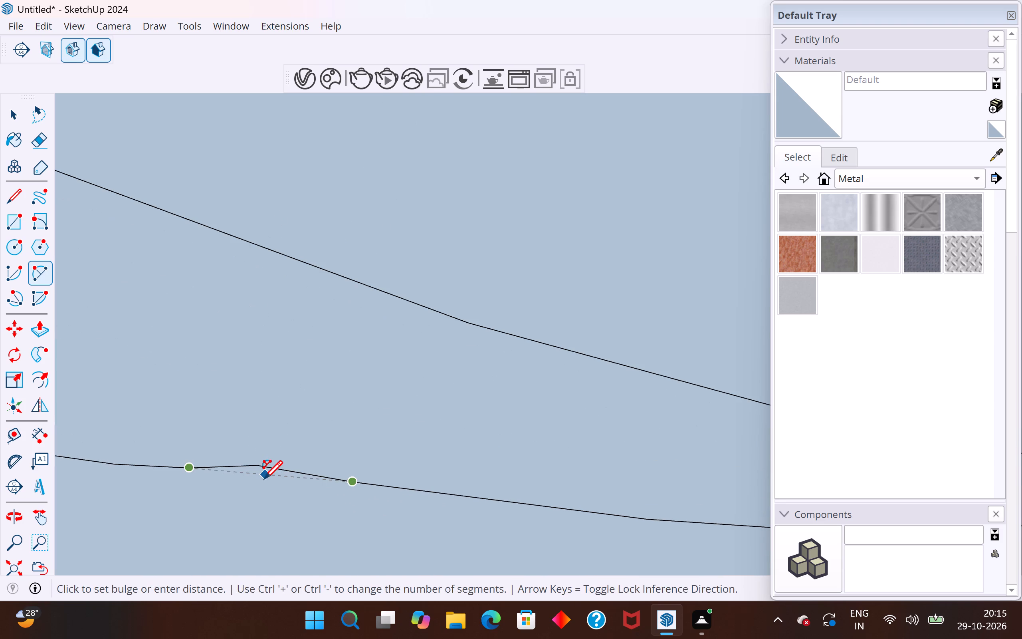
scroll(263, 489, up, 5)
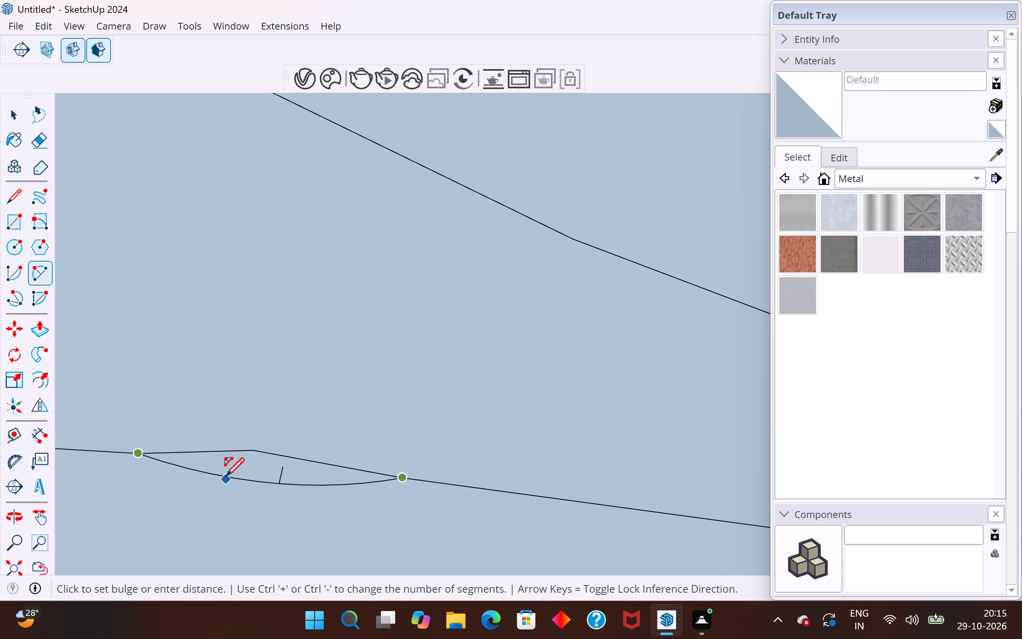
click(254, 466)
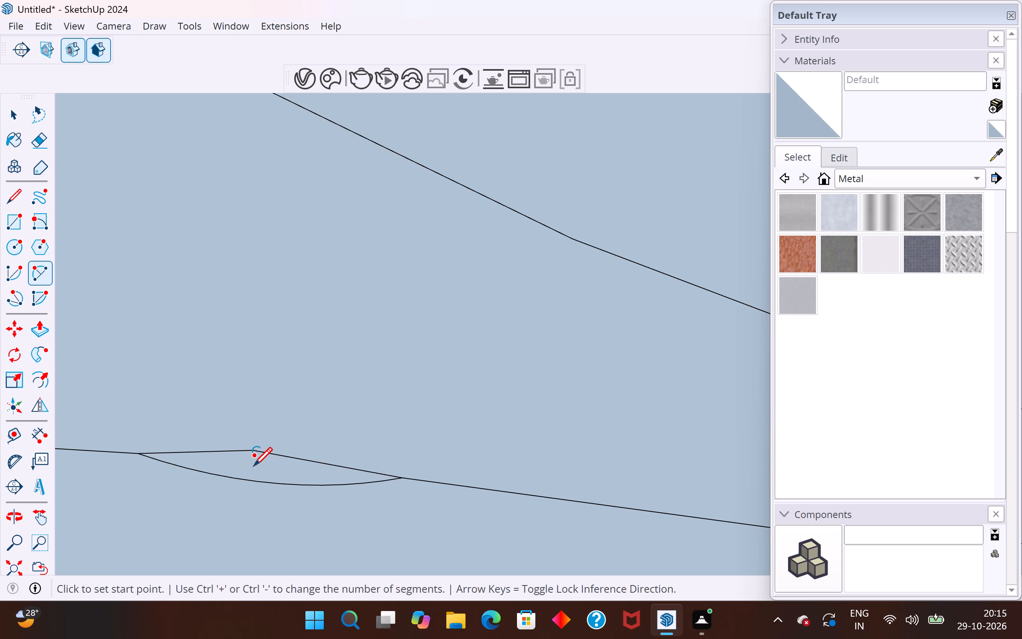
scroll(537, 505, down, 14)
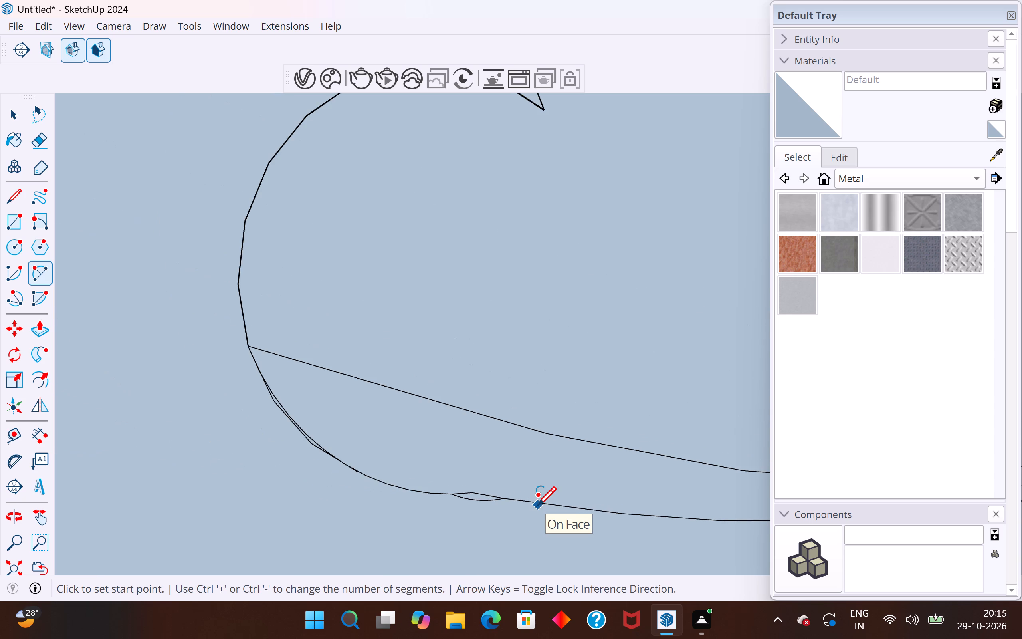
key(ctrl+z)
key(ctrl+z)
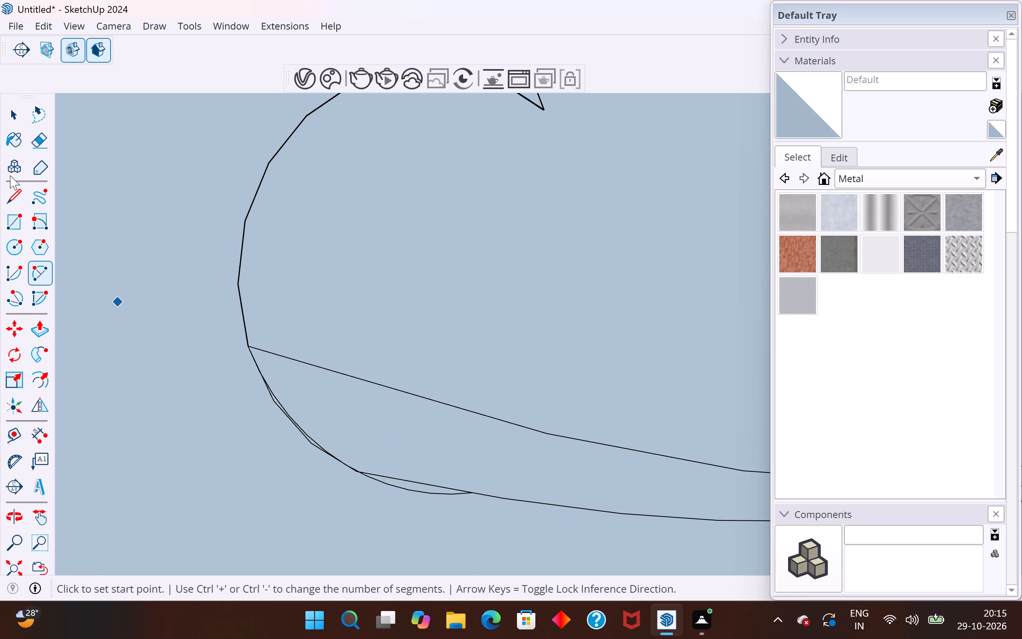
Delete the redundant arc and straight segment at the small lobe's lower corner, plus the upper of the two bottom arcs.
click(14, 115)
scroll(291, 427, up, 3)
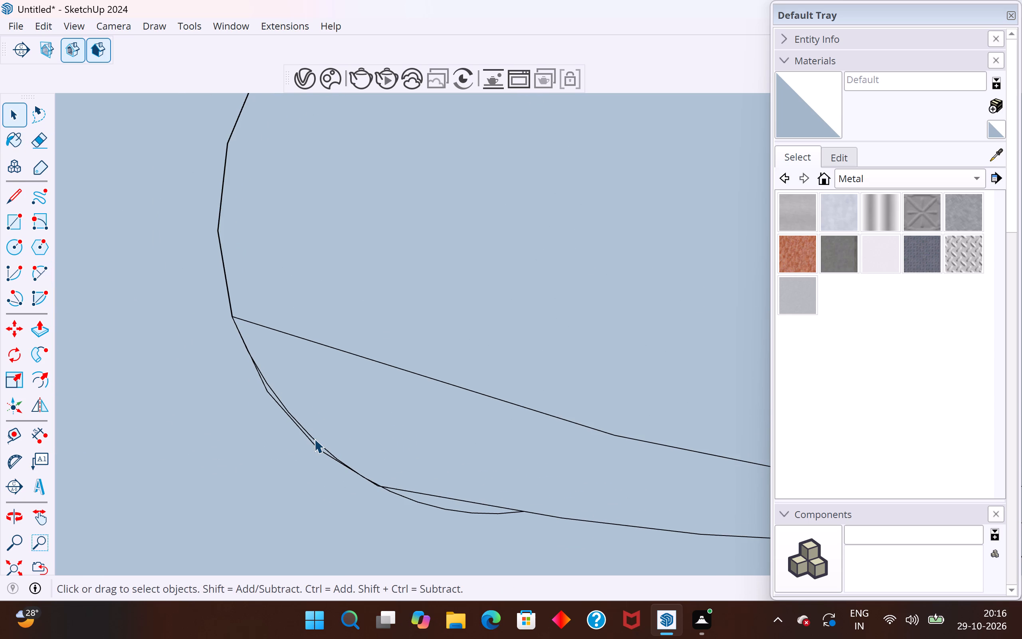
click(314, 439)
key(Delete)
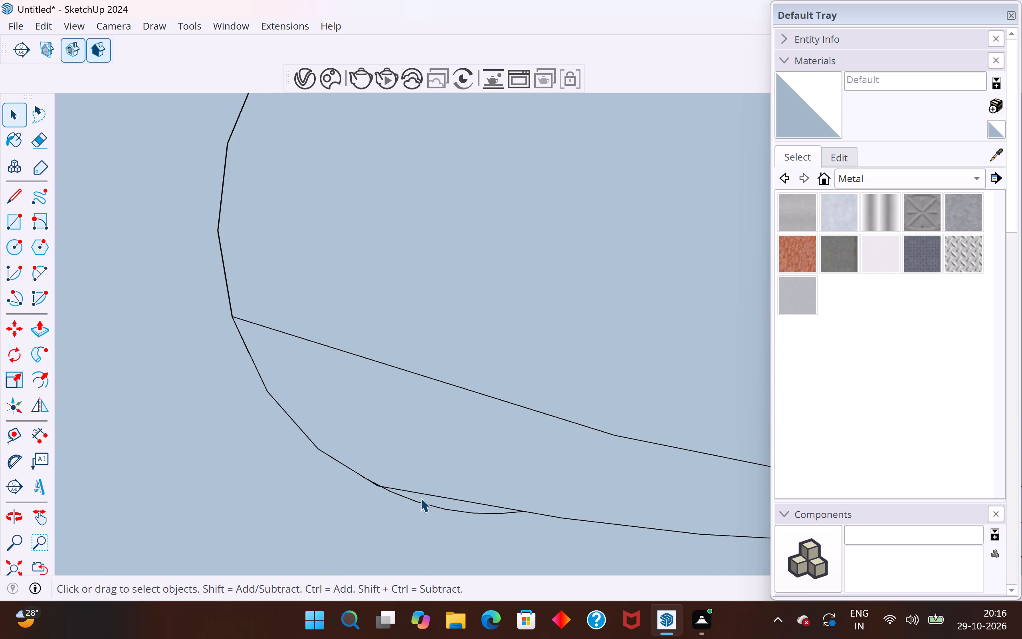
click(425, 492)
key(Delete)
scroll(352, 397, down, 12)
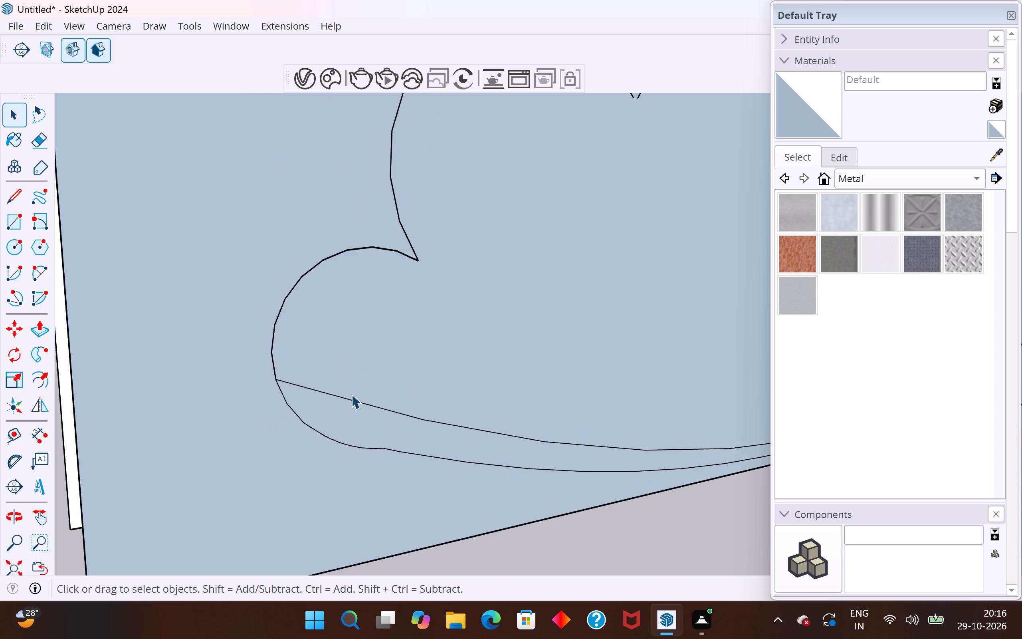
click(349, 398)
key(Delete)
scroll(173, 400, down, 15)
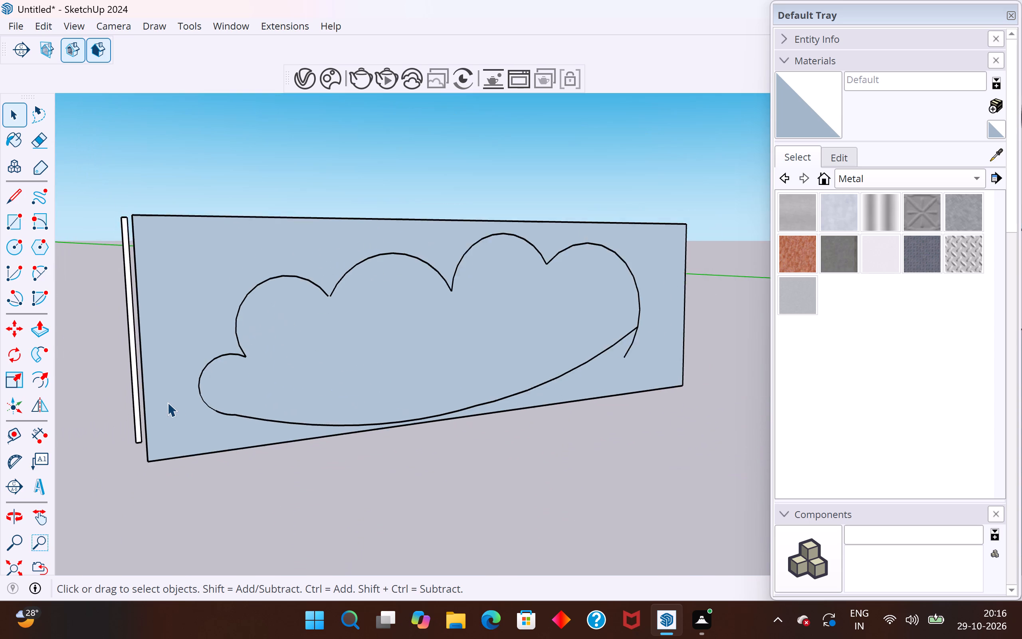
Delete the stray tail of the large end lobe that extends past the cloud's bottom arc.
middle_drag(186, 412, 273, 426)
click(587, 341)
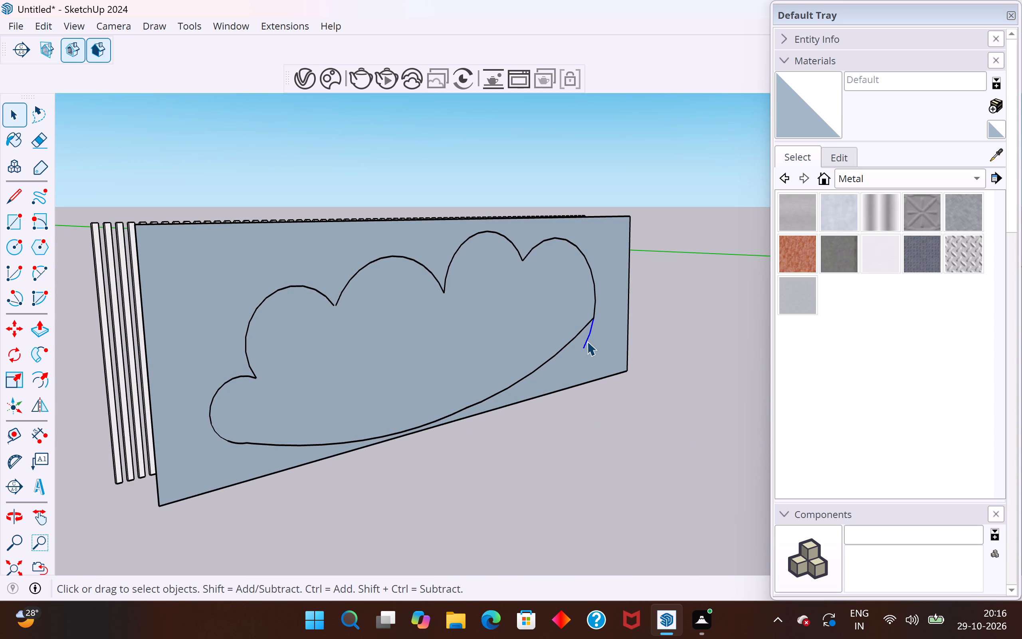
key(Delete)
Check whether the cloud outline separates its own face from the surrounding panel face.
click(559, 304)
middle_drag(234, 359, 460, 349)
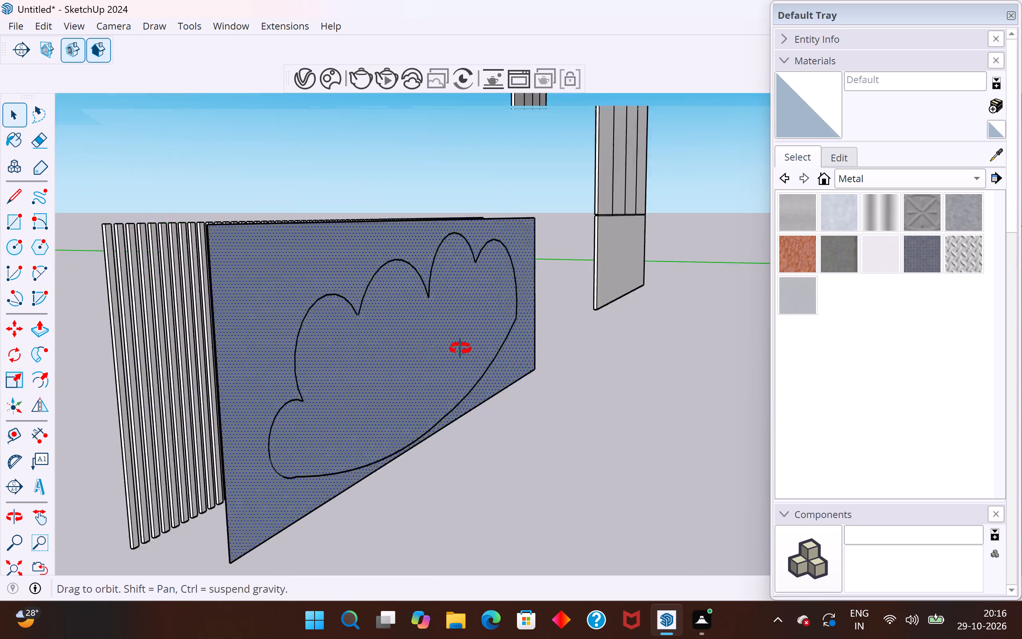
middle_drag(460, 349, 547, 375)
middle_drag(464, 365, 124, 345)
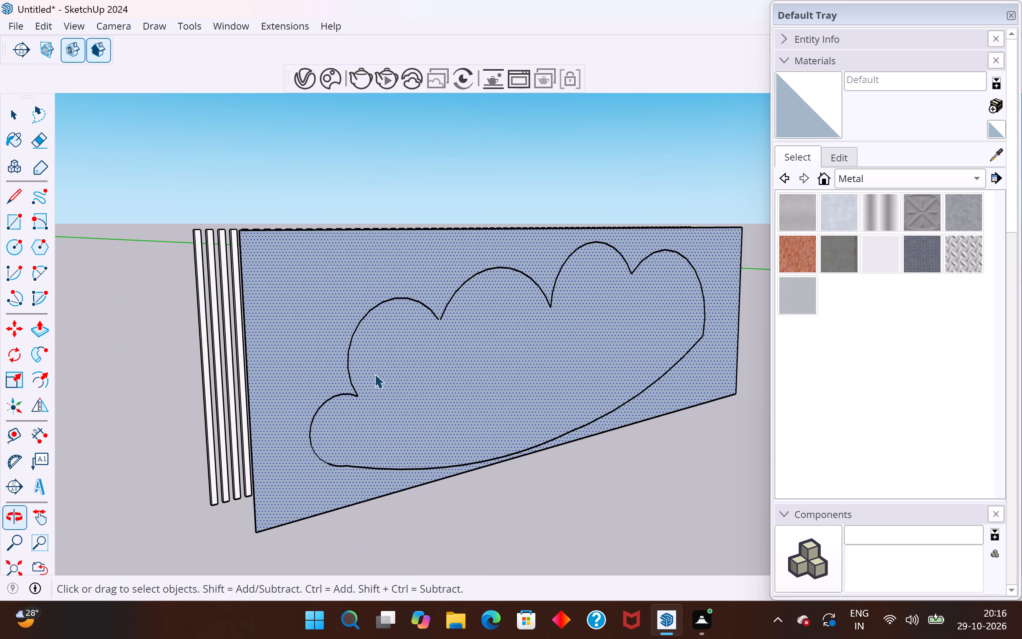
click(319, 372)
middle_drag(448, 382, 350, 447)
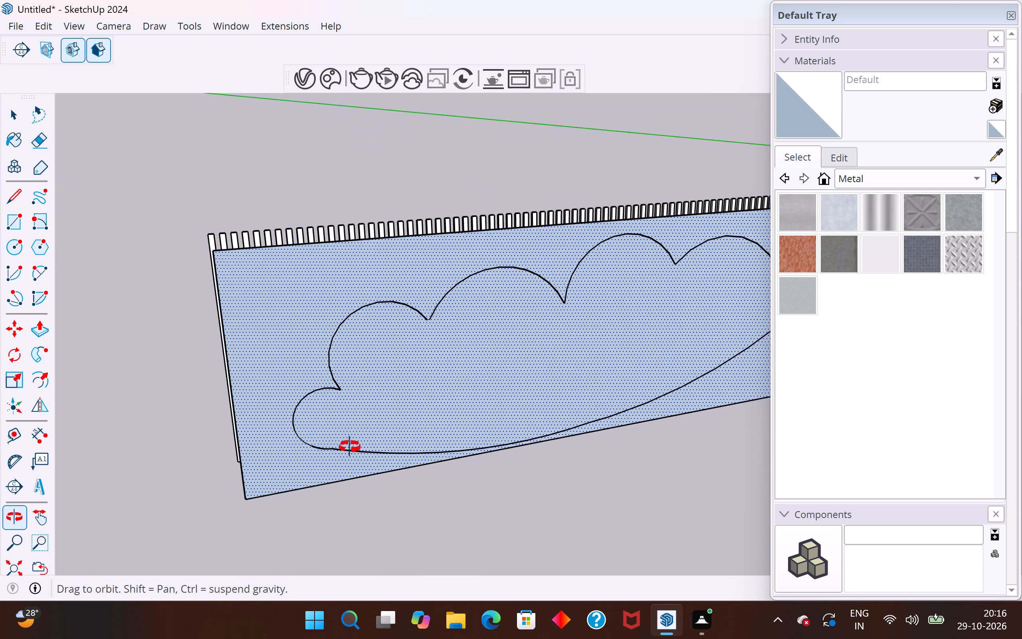
middle_drag(350, 447, 350, 447)
click(427, 385)
click(431, 383)
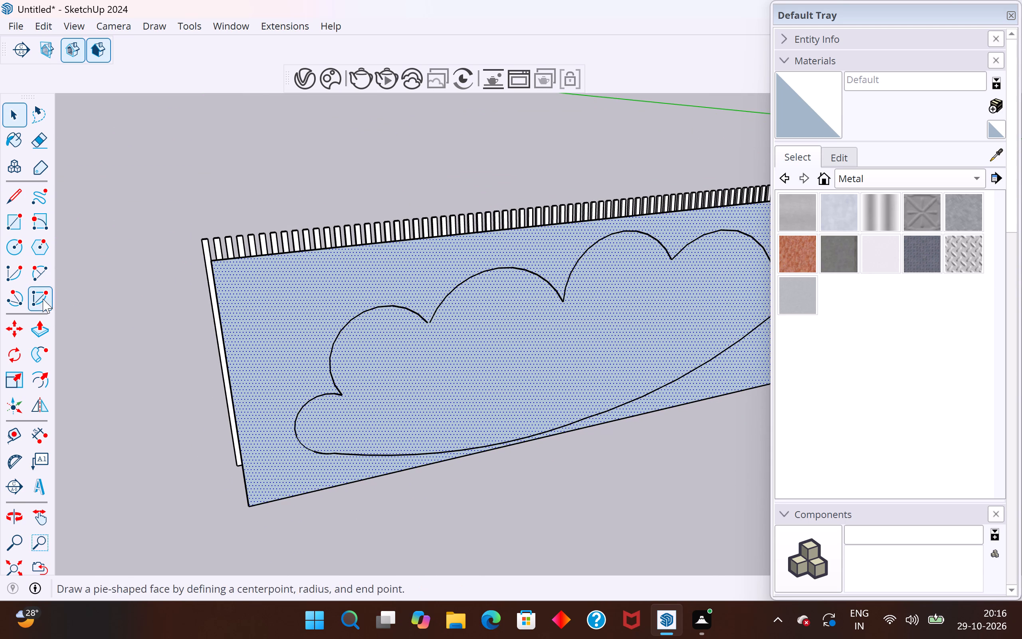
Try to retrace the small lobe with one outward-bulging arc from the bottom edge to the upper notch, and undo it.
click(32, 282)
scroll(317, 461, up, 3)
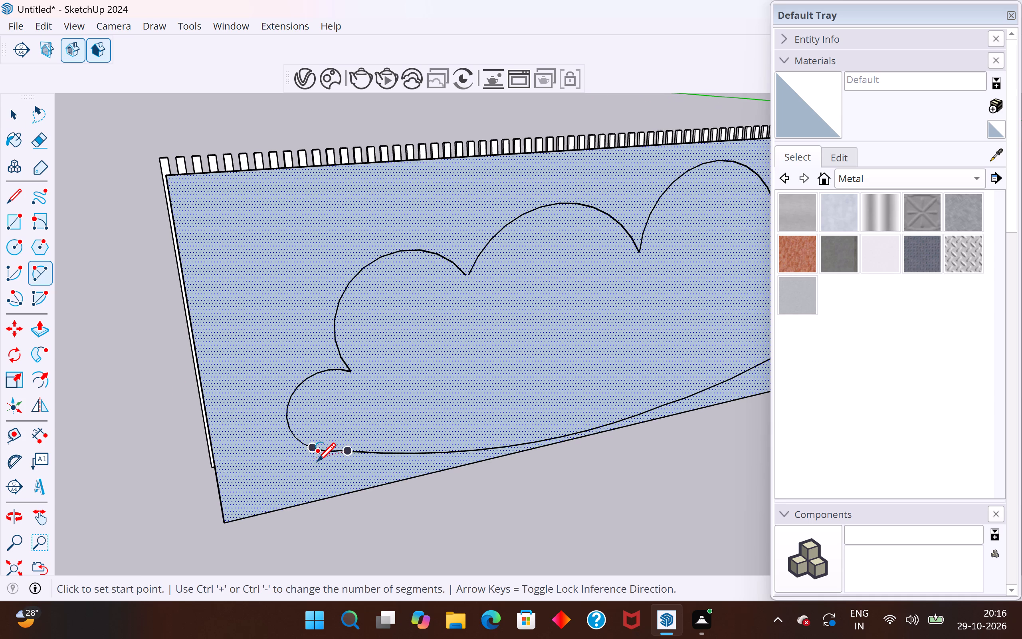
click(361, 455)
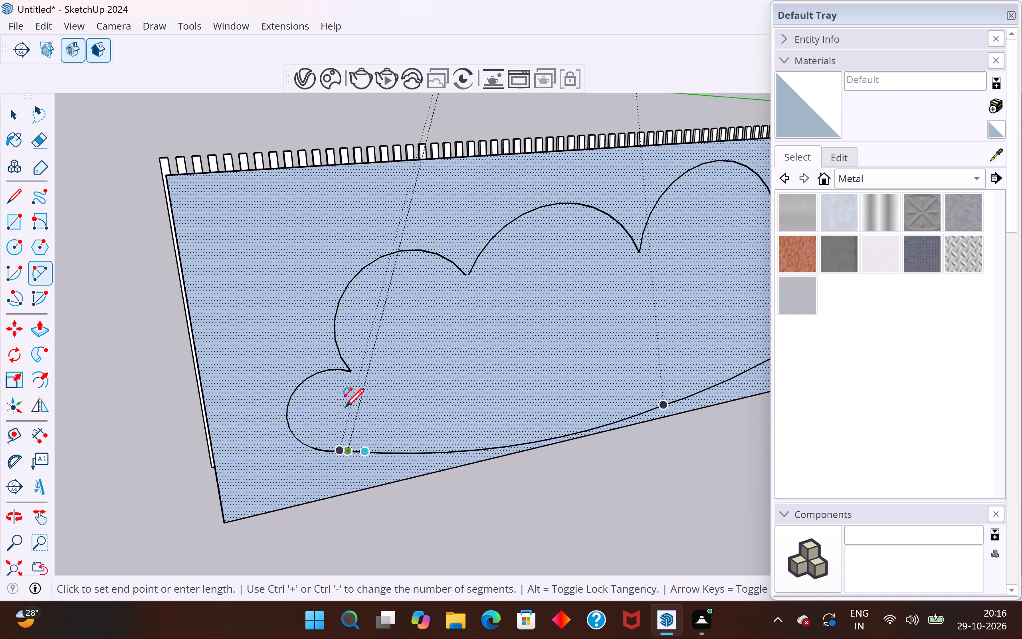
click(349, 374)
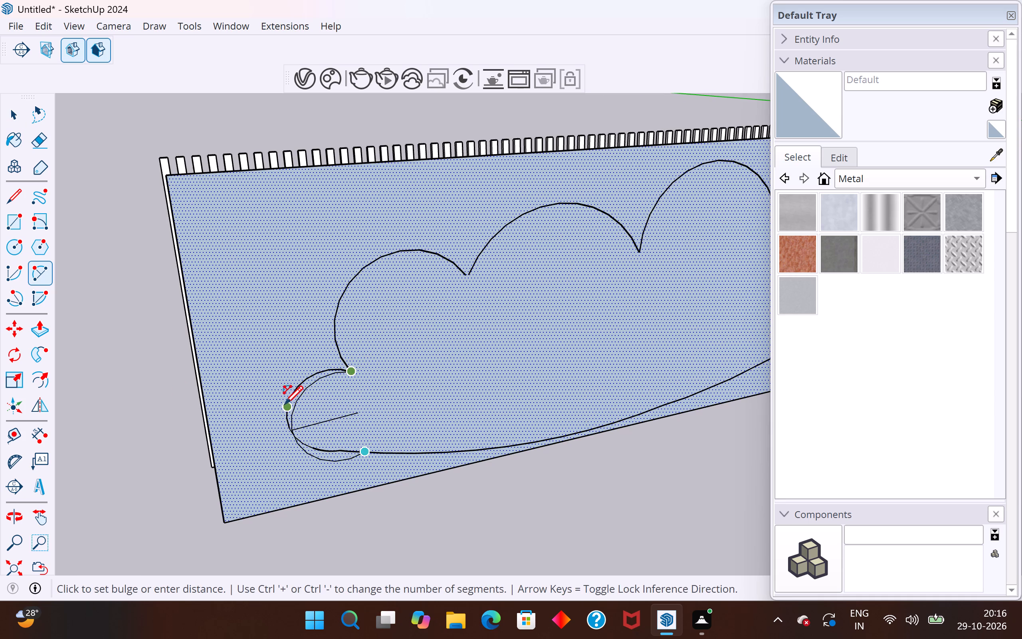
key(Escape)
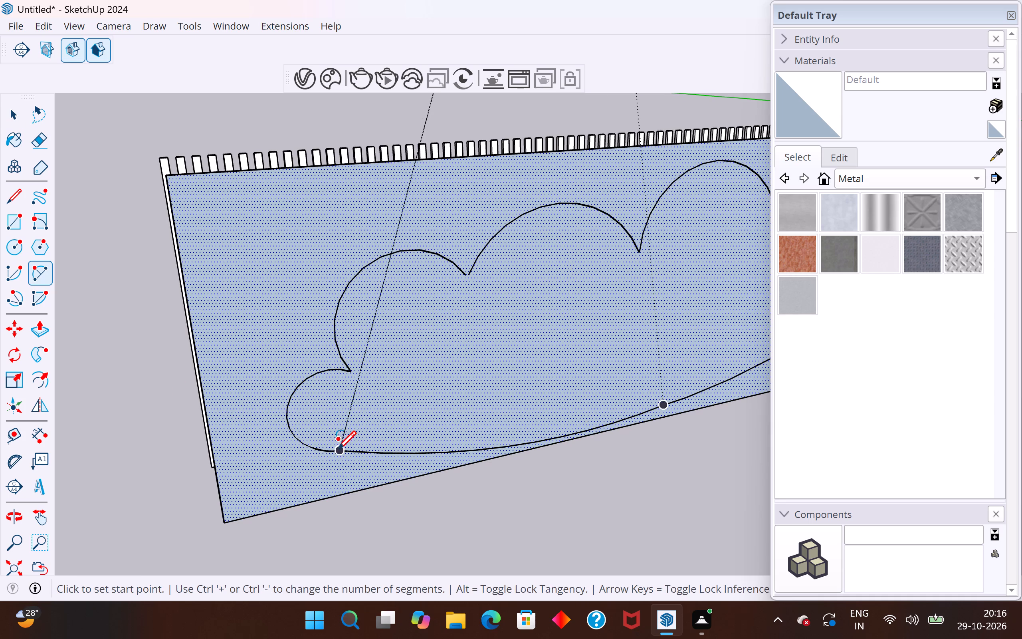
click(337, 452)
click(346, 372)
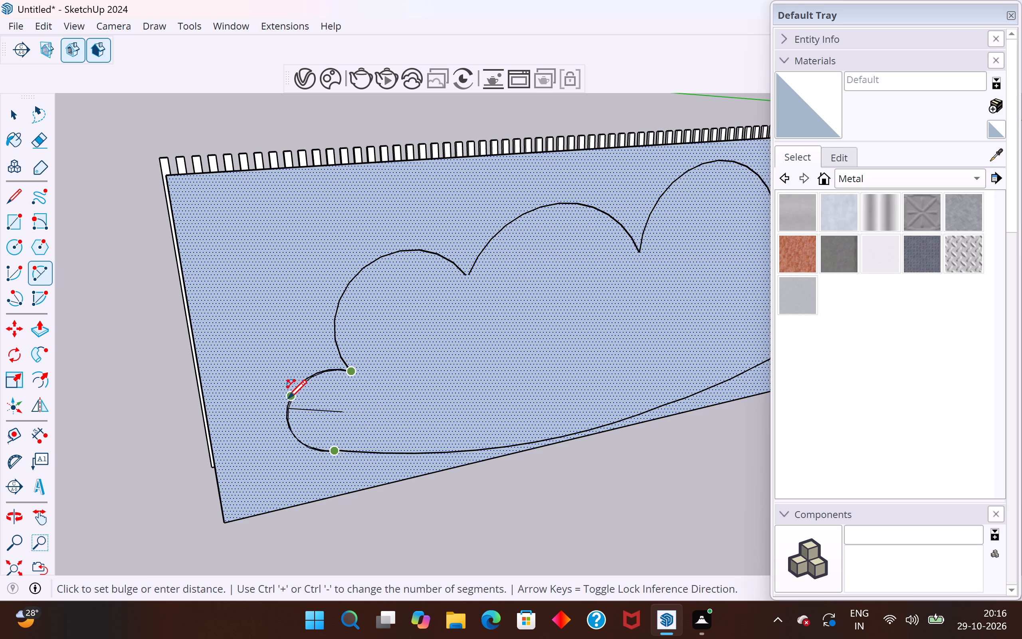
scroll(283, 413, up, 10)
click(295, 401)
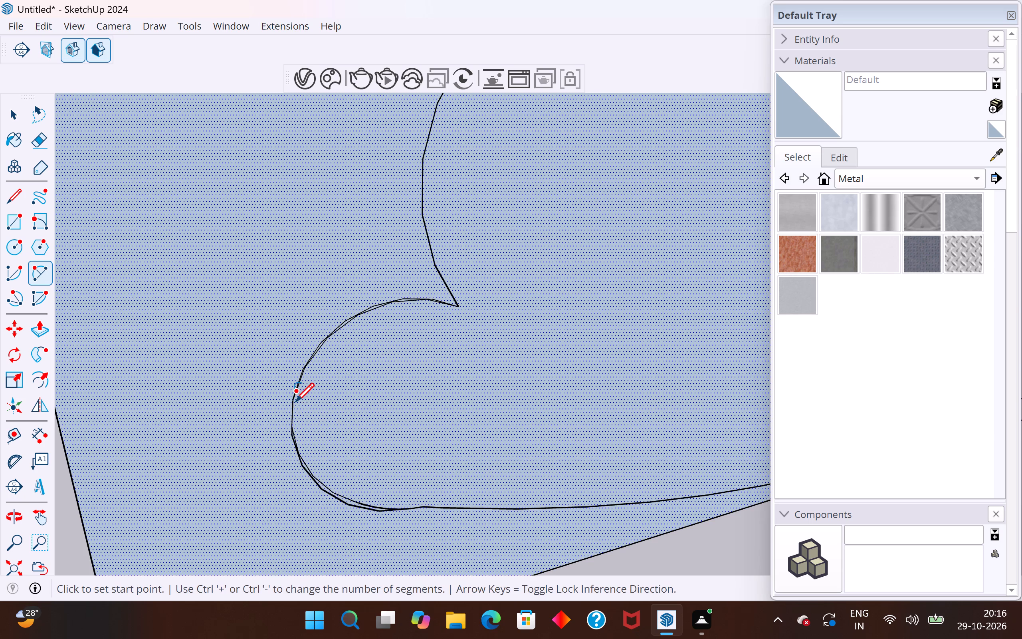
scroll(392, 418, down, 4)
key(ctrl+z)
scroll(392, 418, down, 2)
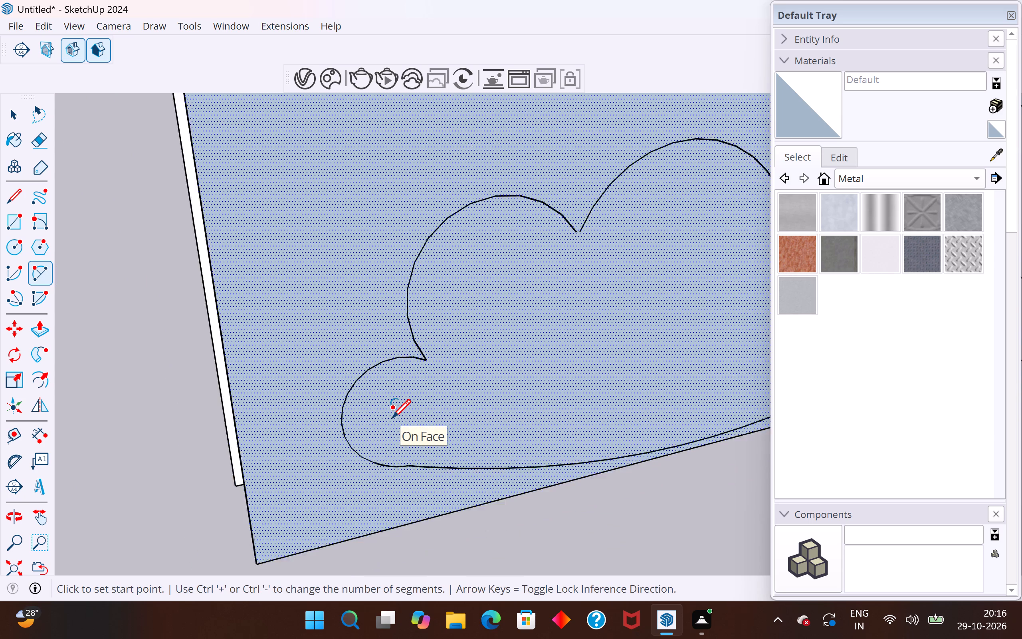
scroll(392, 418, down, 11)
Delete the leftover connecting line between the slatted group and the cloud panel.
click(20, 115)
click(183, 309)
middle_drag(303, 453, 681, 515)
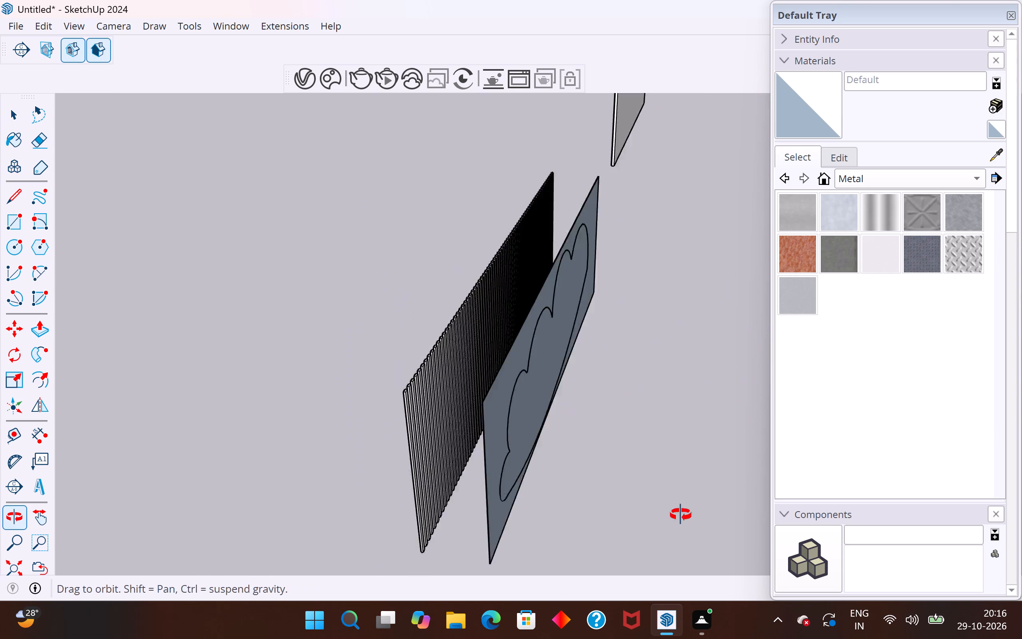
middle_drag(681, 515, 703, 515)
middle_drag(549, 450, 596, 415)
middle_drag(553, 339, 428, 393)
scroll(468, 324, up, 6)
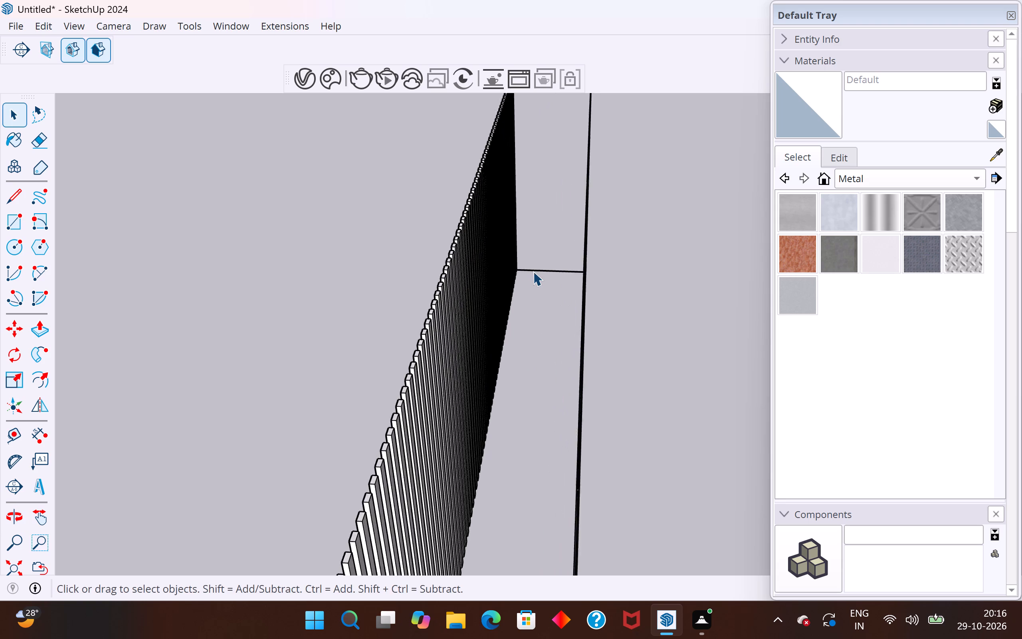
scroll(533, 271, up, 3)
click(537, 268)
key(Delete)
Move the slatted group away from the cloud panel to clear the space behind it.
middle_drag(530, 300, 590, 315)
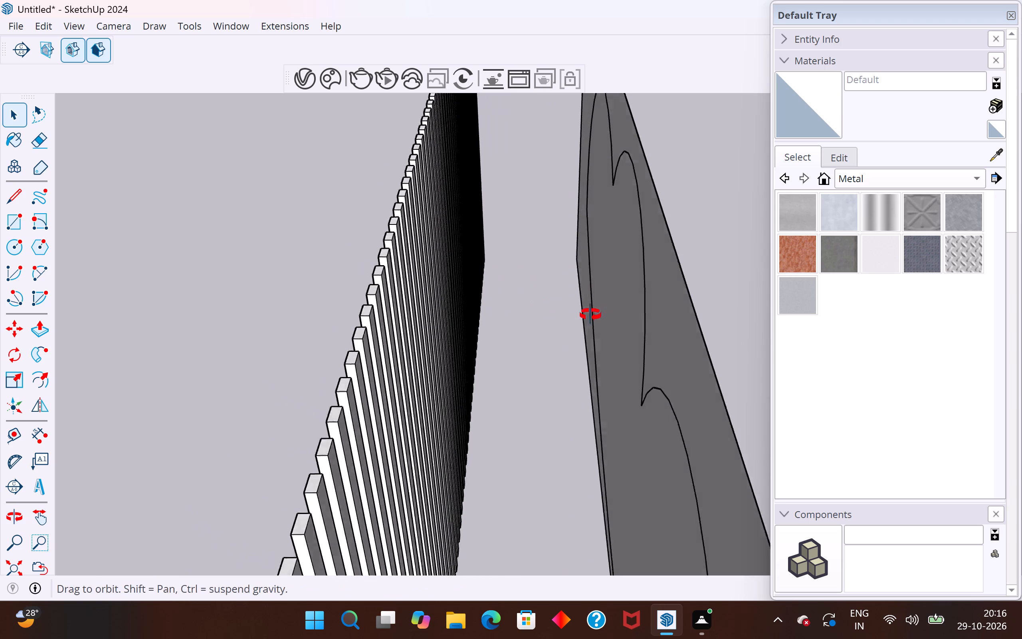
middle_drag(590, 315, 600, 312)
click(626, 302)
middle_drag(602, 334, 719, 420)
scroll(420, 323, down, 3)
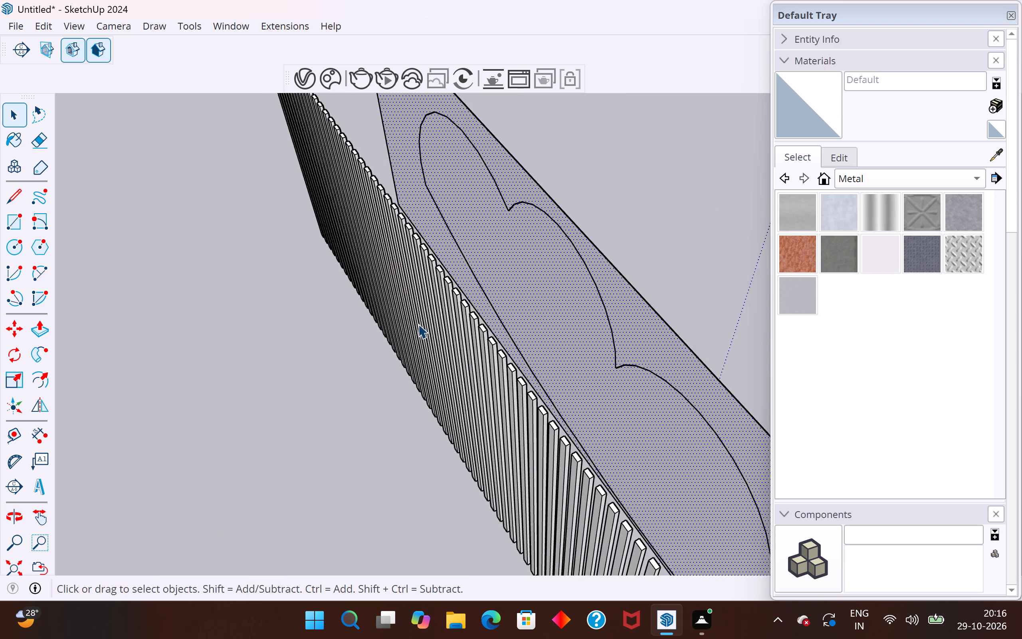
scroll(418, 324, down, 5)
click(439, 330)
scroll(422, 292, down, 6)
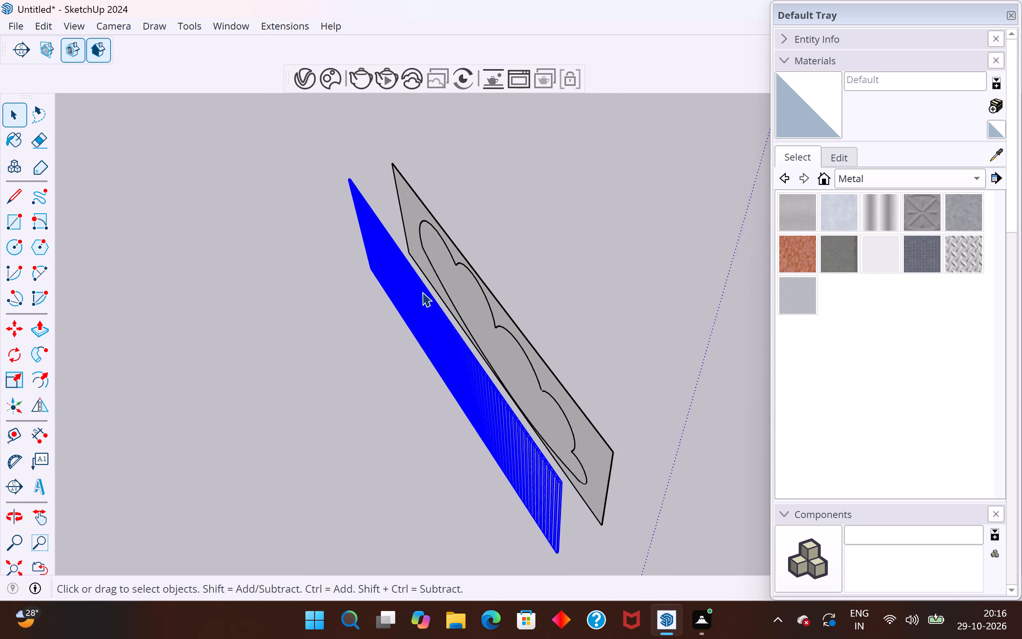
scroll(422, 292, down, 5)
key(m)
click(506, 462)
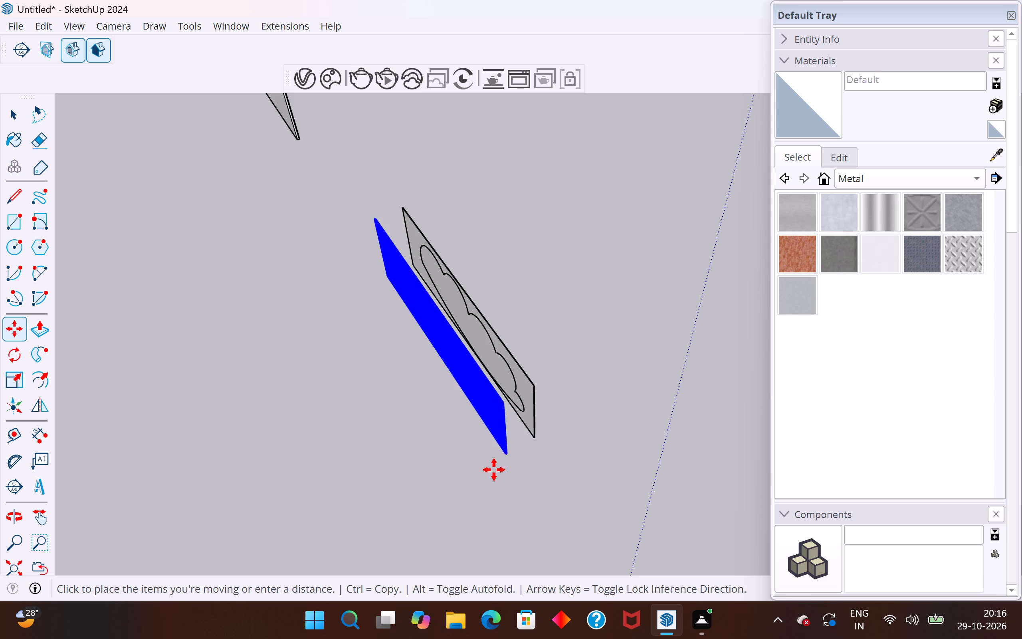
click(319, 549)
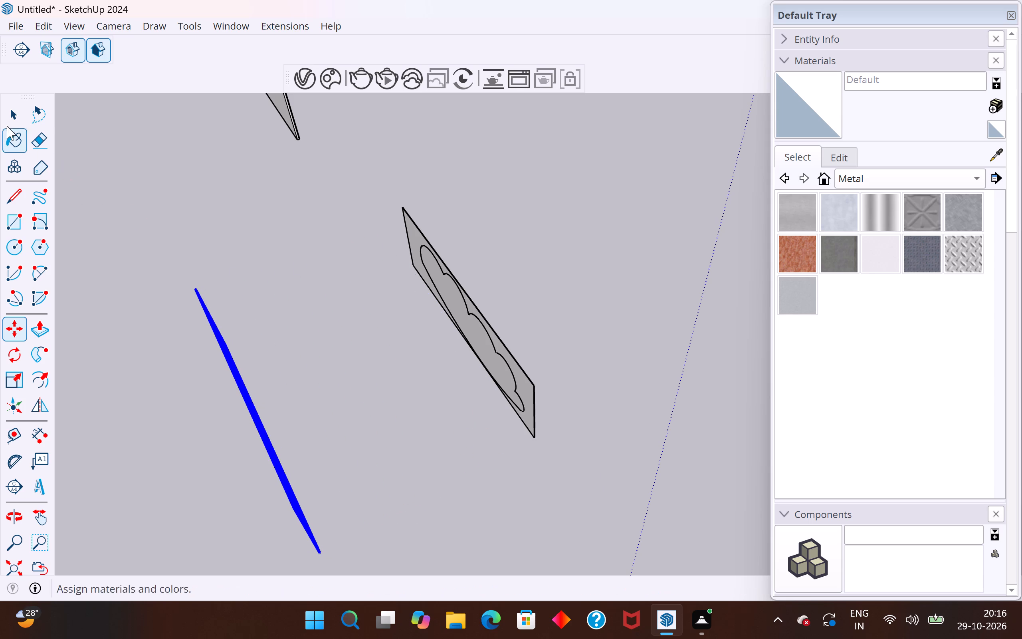
Examine the cloud outline from the panel's other side and test whether its interior selects separately.
click(9, 121)
click(414, 376)
middle_drag(297, 464, 664, 469)
scroll(467, 328, up, 2)
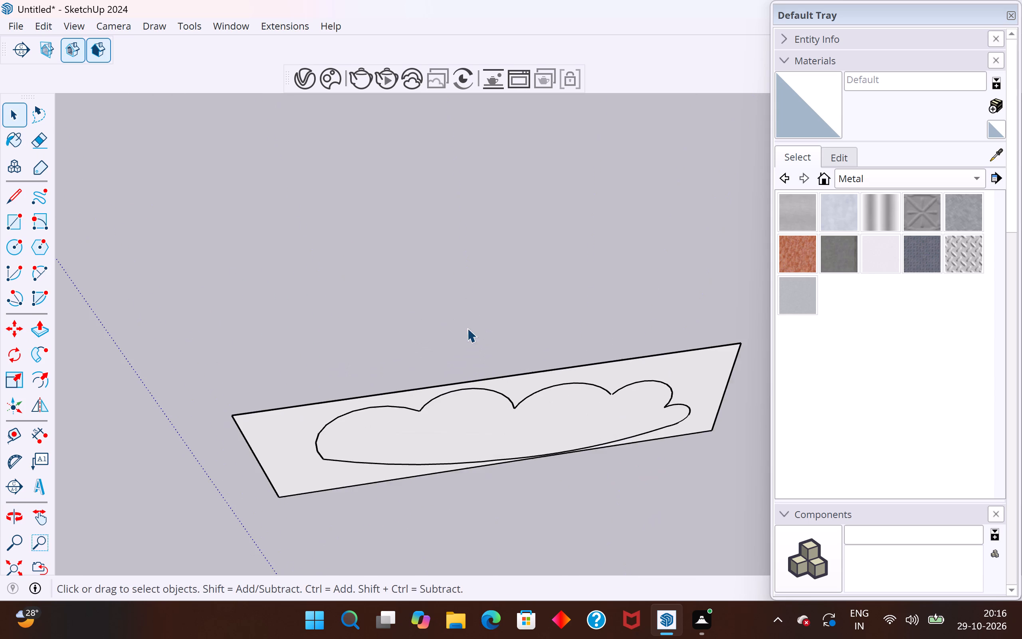
scroll(467, 328, up, 4)
middle_drag(496, 425, 610, 274)
middle_drag(534, 445, 539, 354)
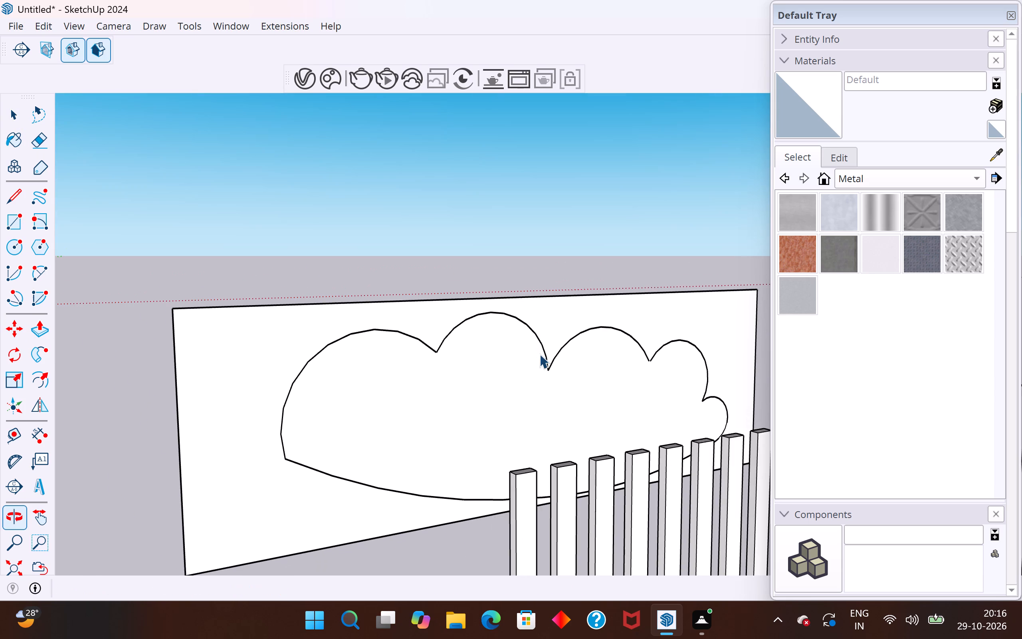
middle_drag(538, 377, 624, 375)
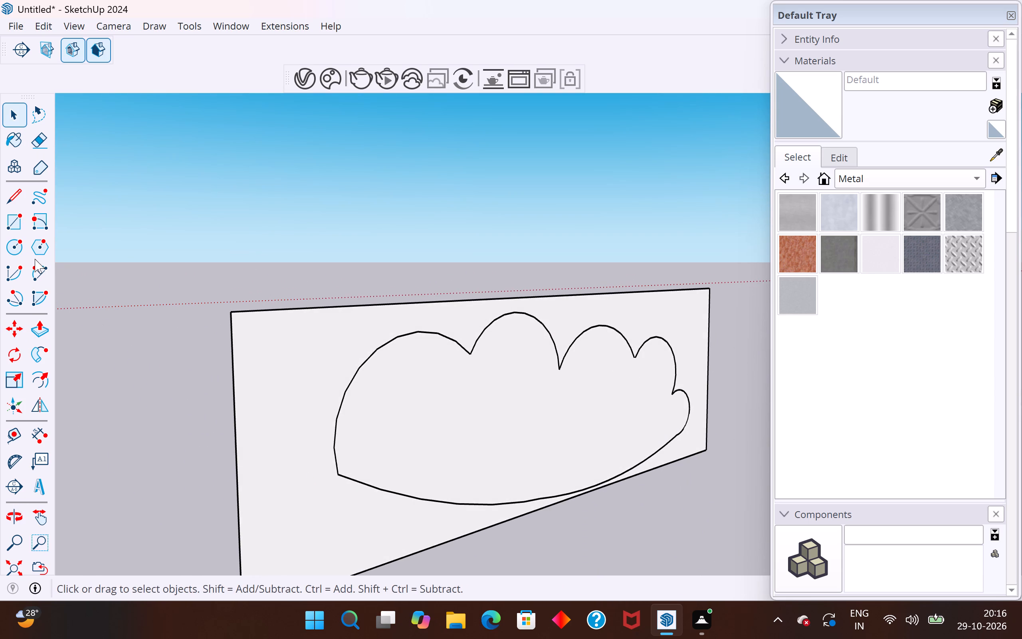
double_click(473, 441)
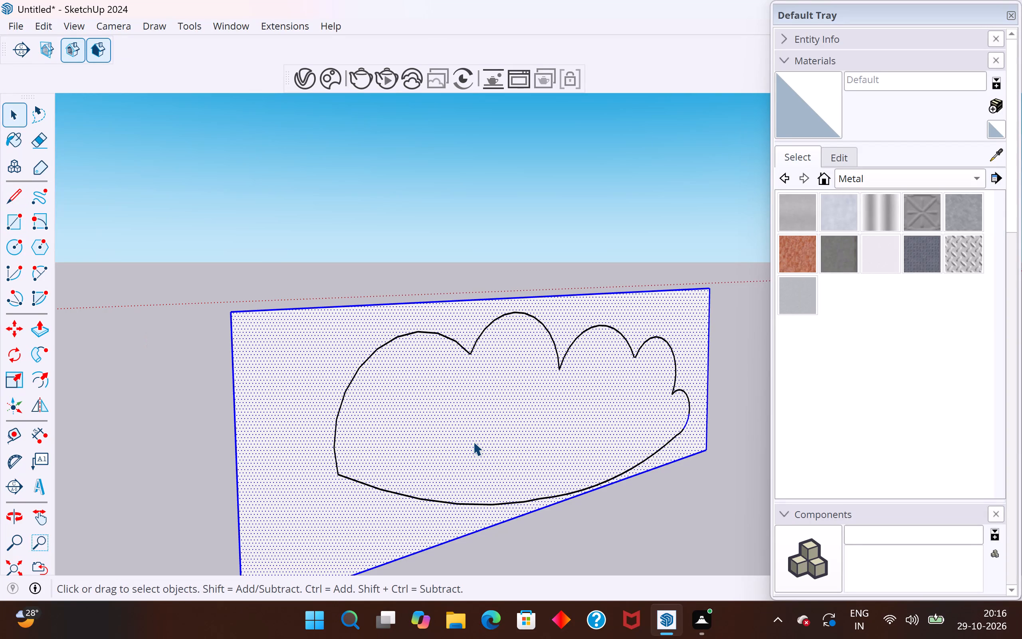
Undo the recent edits back until the whole cloud outline is removed from the copied panel face.
key(ctrl+z)
key(ctrl+z)
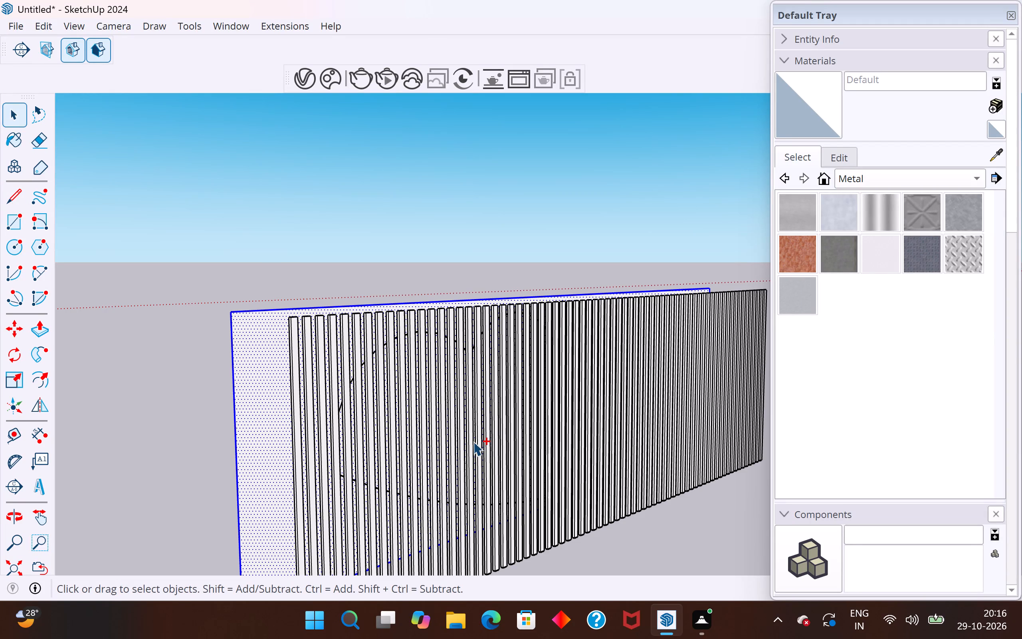
key(ctrl+z)
key(ctrl+z)
key(ctrl+z)
key(ctrl+z)
key(ctrl+z)
key(ctrl+z)
key(ctrl+z)
key(ctrl+z)
key(ctrl+z)
key(ctrl+z)
key(ctrl+z)
key(ctrl+z)
key(ctrl+z)
Move the slatted group well clear of the blank panel face.
middle_drag(297, 410, 382, 435)
click(398, 443)
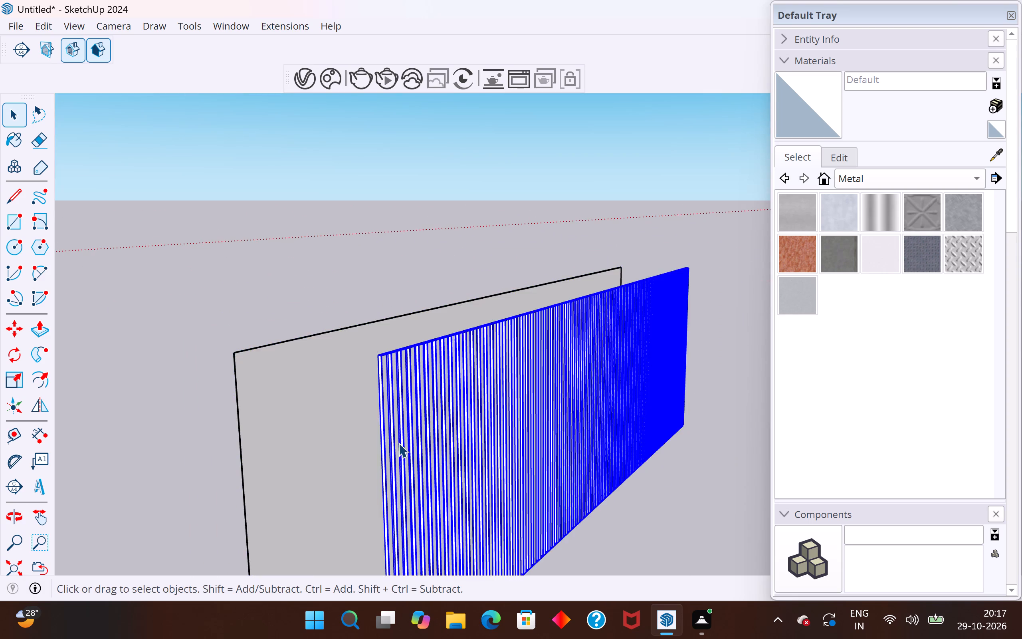
scroll(465, 335, down, 10)
key(m)
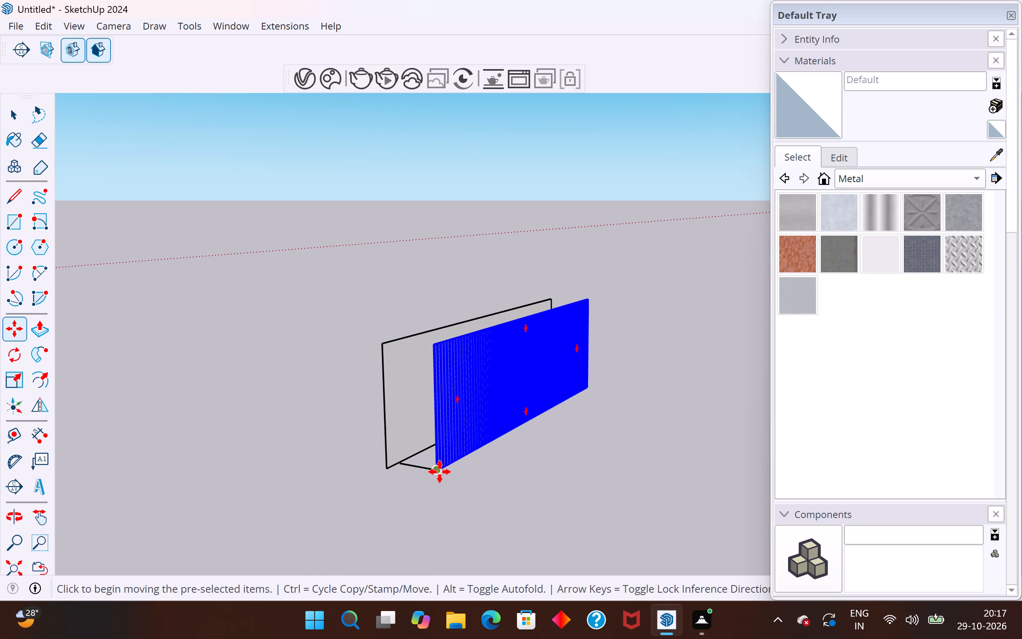
click(440, 472)
click(715, 364)
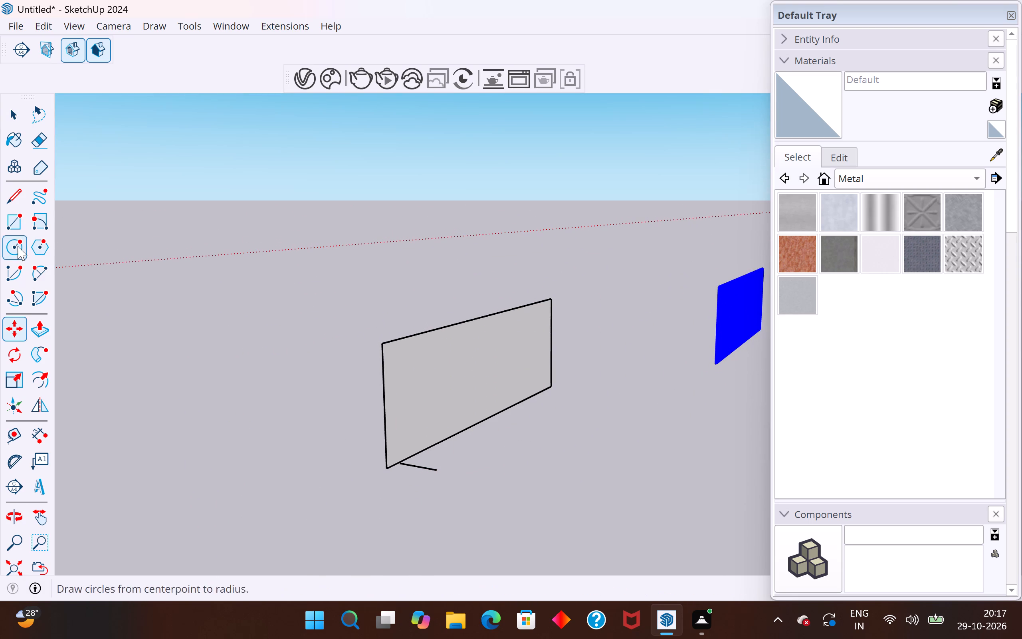
Start a cloud outline on the blank panel face with three connected two-point arcs along its upper part, beginning near the left edge.
click(12, 106)
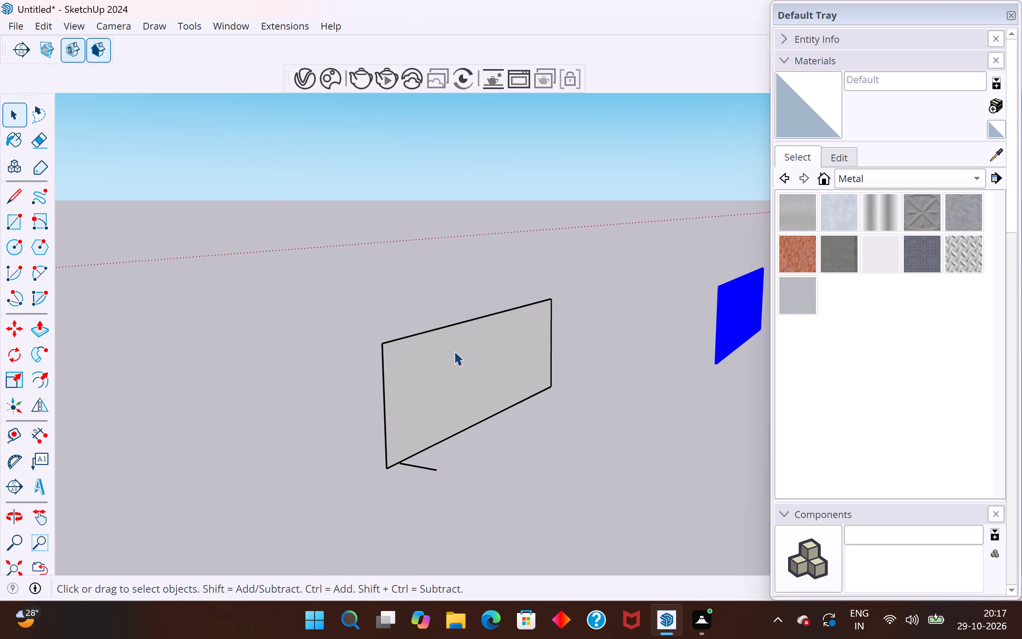
double_click(469, 361)
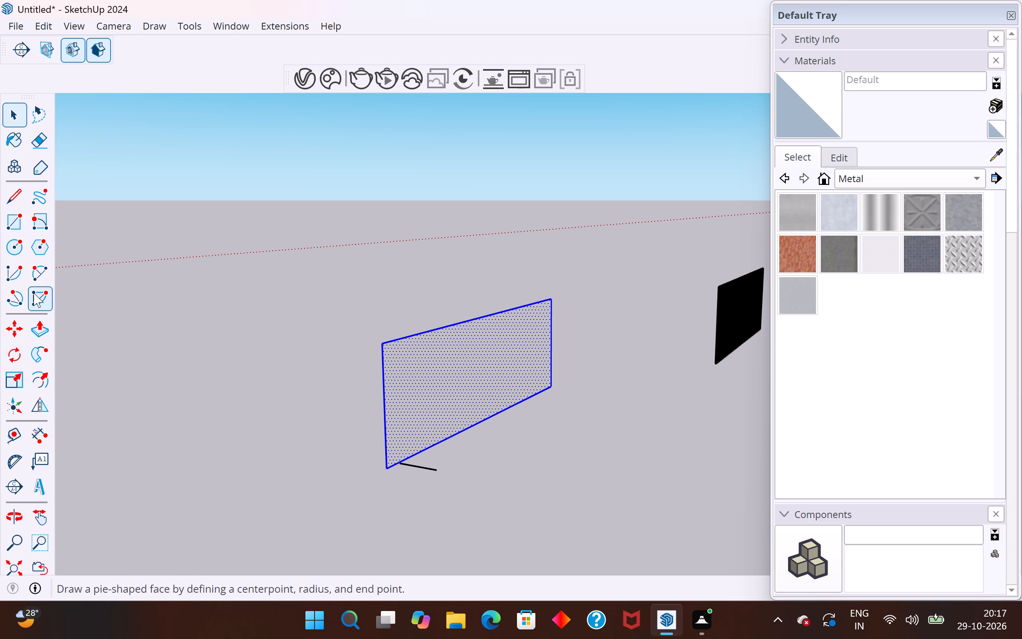
click(39, 277)
click(399, 404)
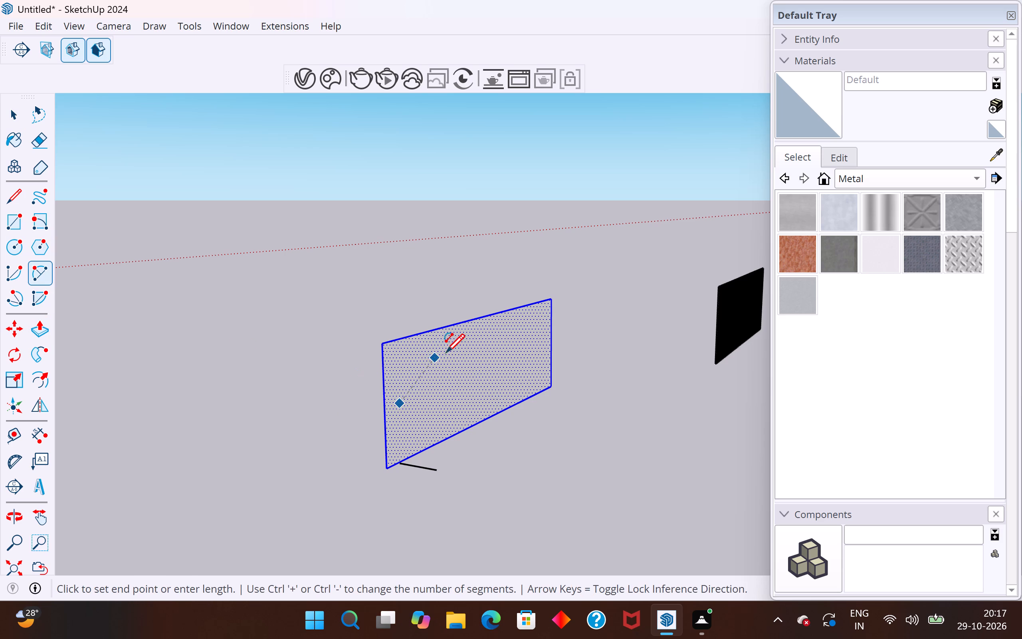
scroll(439, 346, up, 8)
click(434, 349)
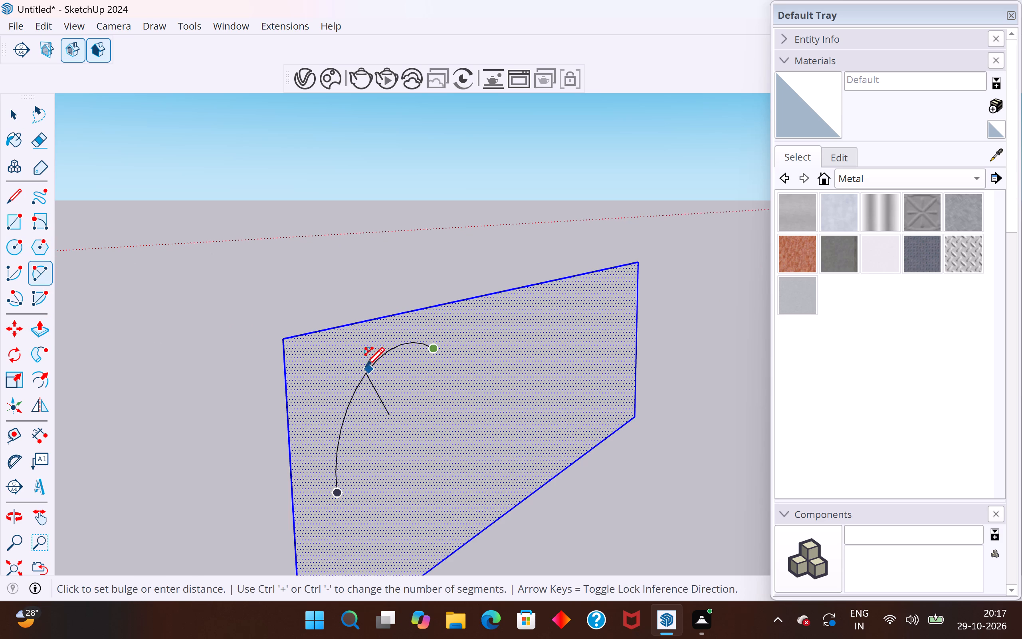
click(343, 391)
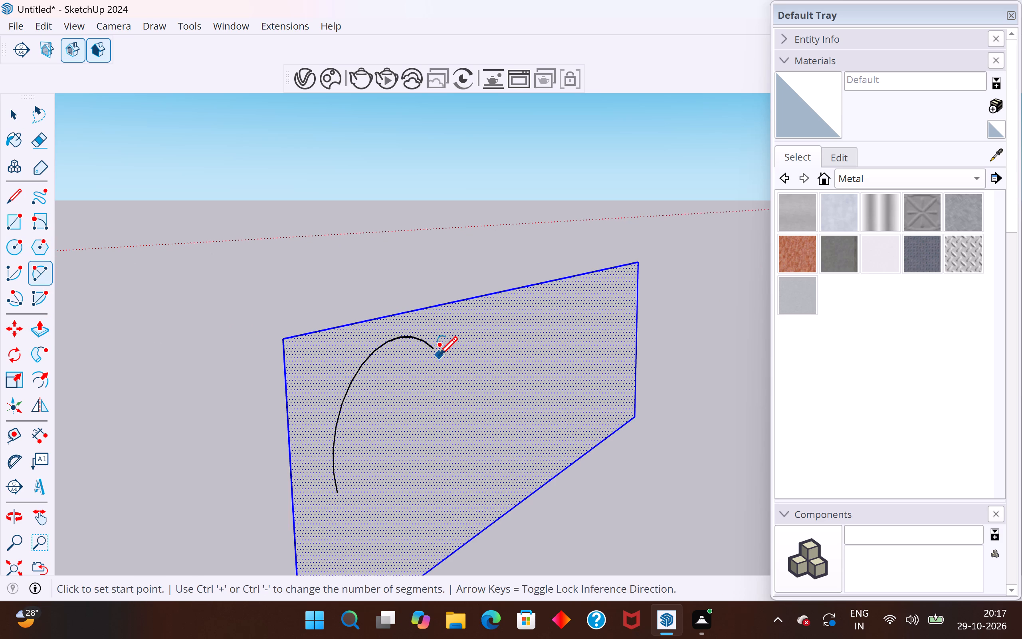
click(436, 352)
middle_drag(520, 346, 327, 383)
click(531, 353)
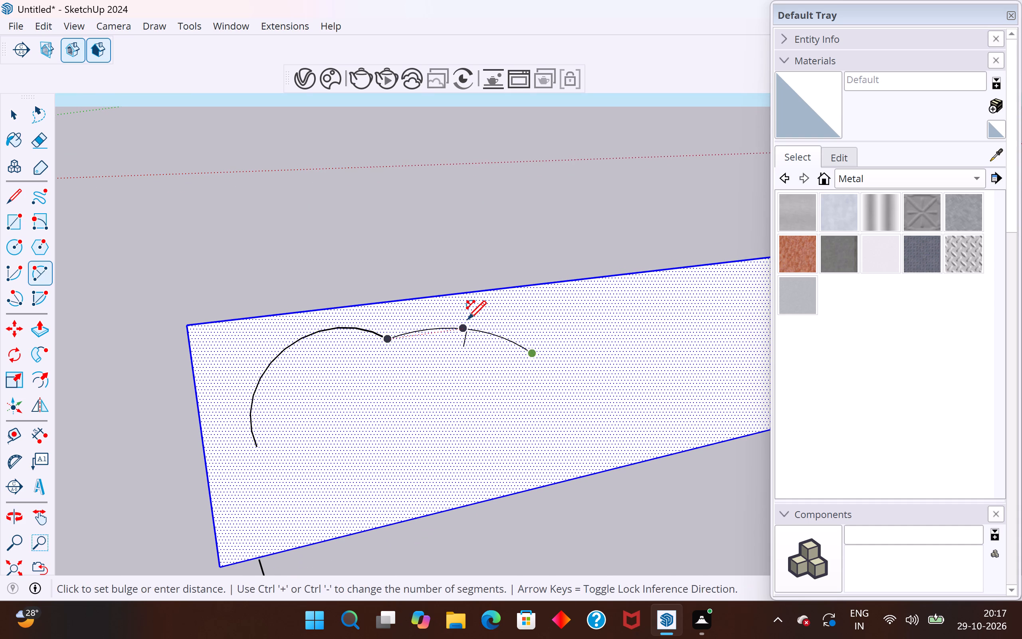
click(487, 307)
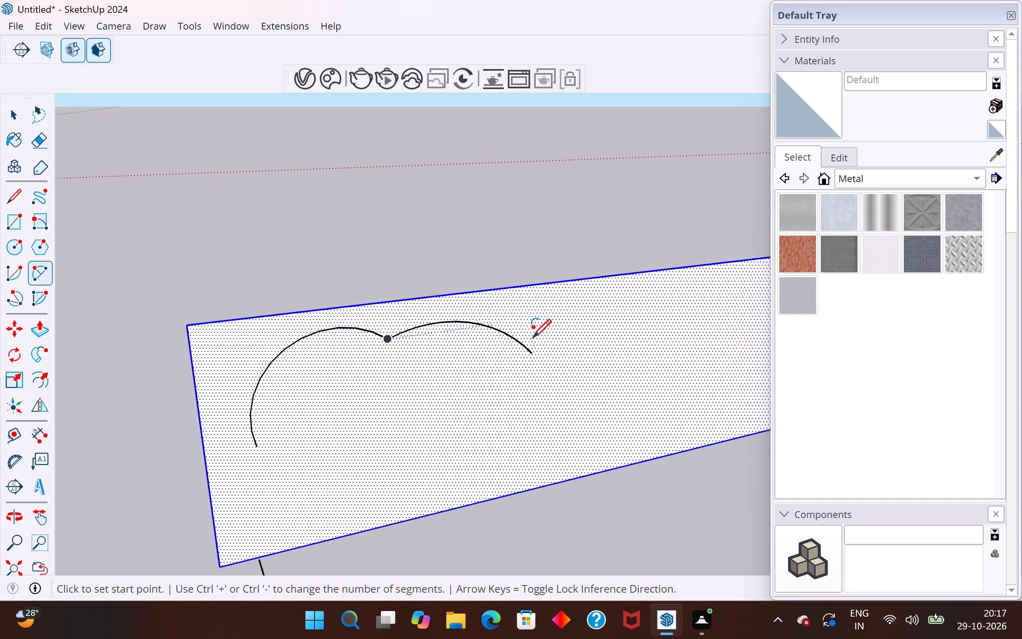
click(535, 355)
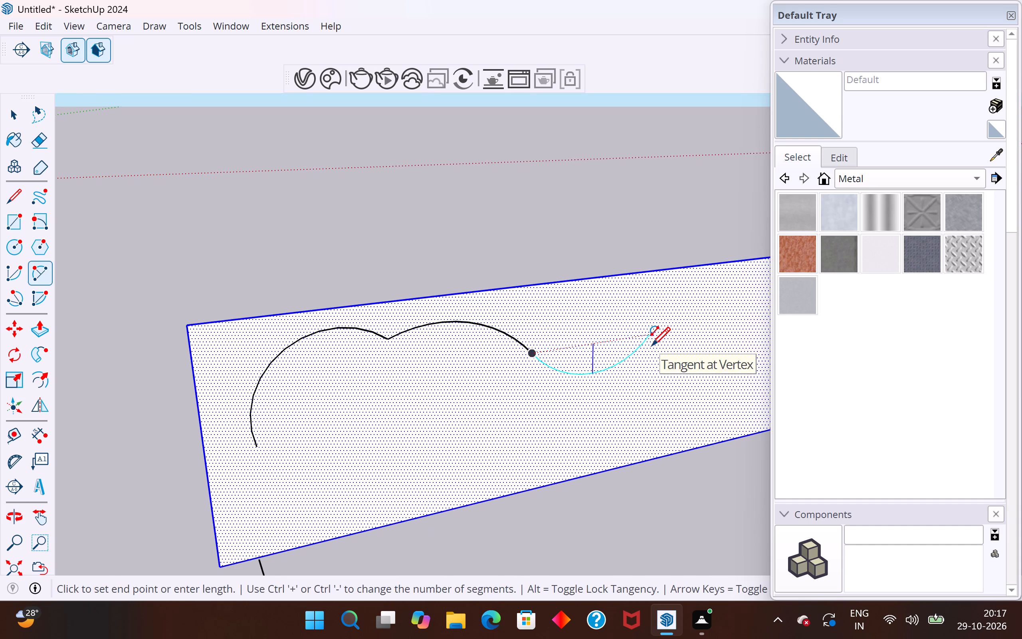
click(649, 374)
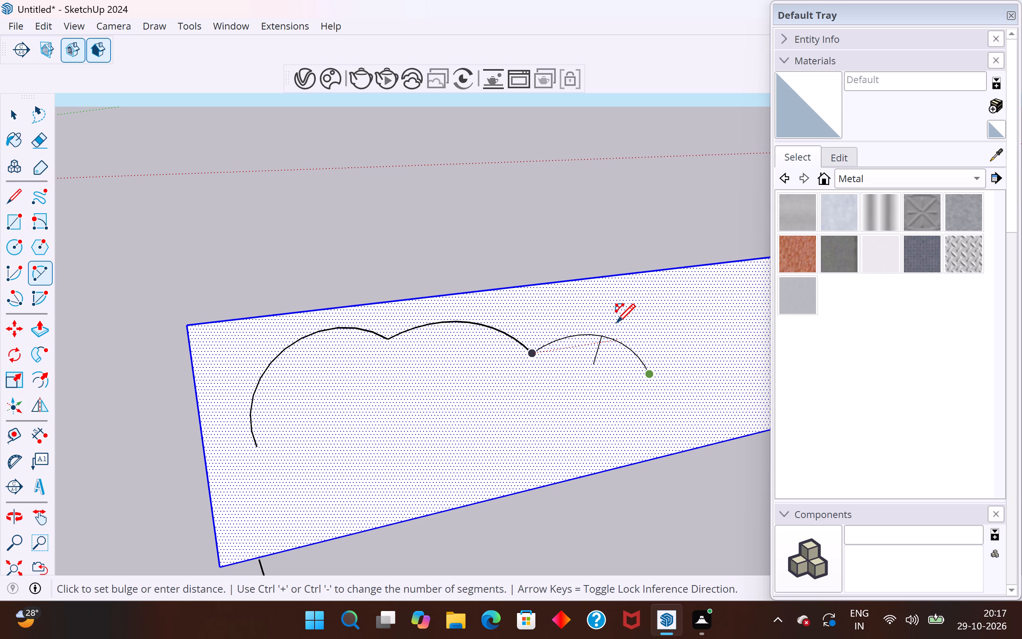
click(616, 322)
Continue the cloud's upper outline with two smaller connected arcs rising towards the panel's right edge.
click(655, 375)
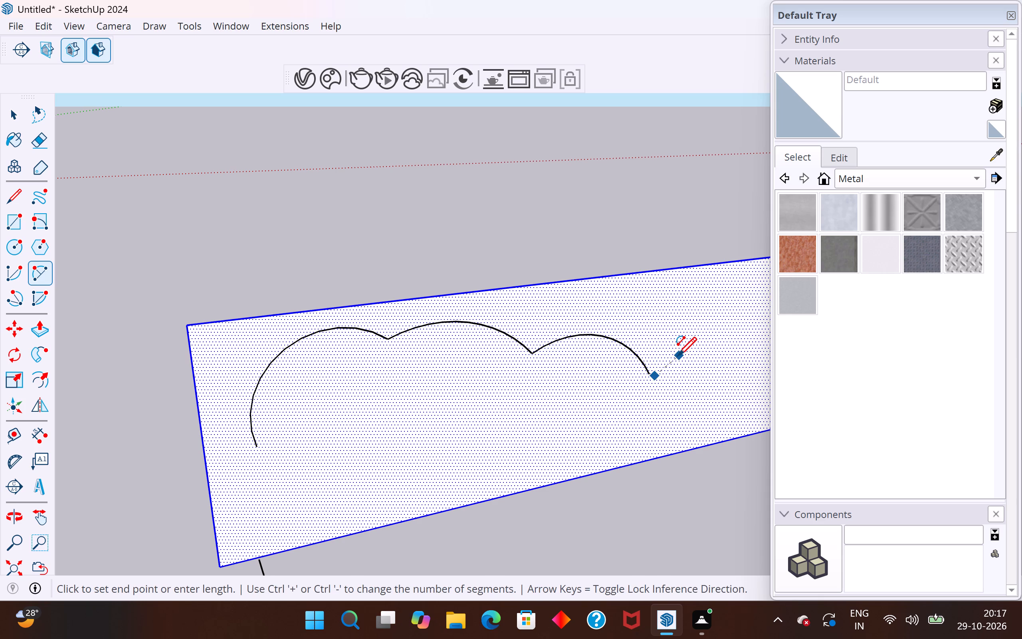
key(Escape)
scroll(271, 372, down, 4)
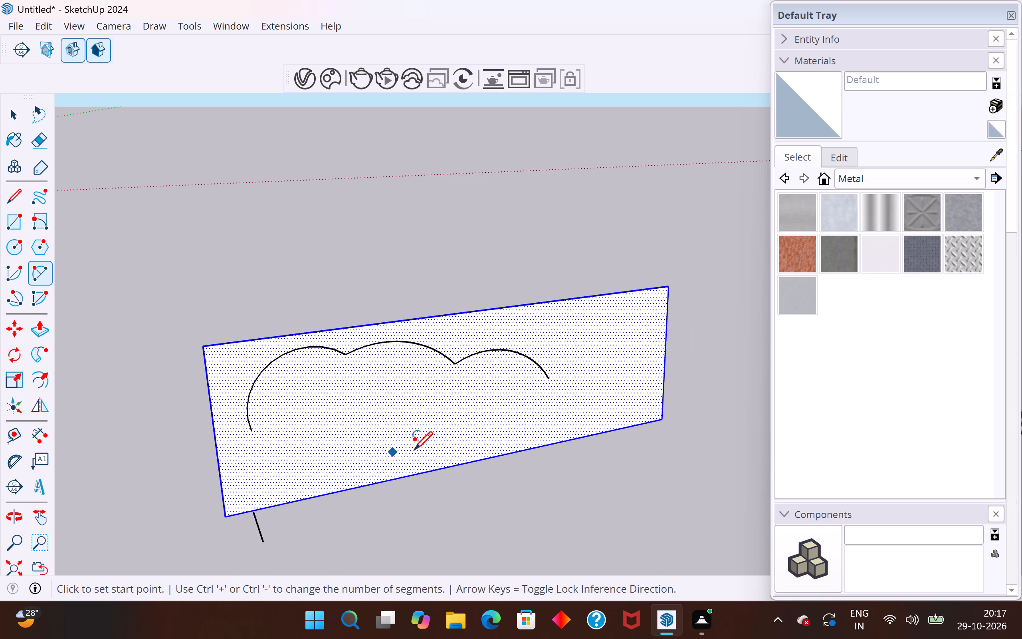
scroll(421, 442, up, 3)
click(593, 362)
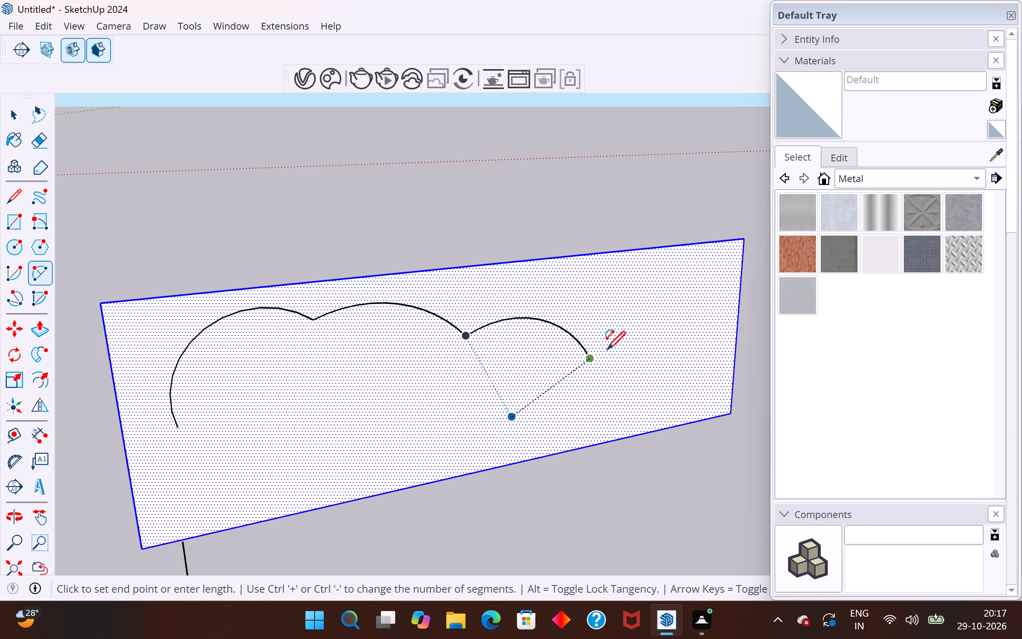
click(668, 312)
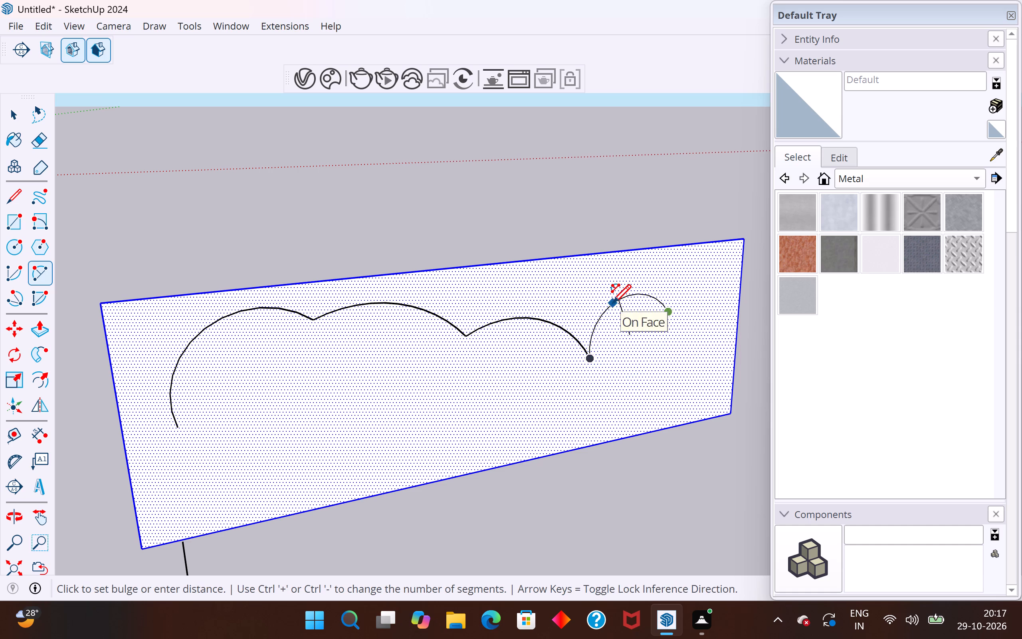
click(630, 306)
click(669, 314)
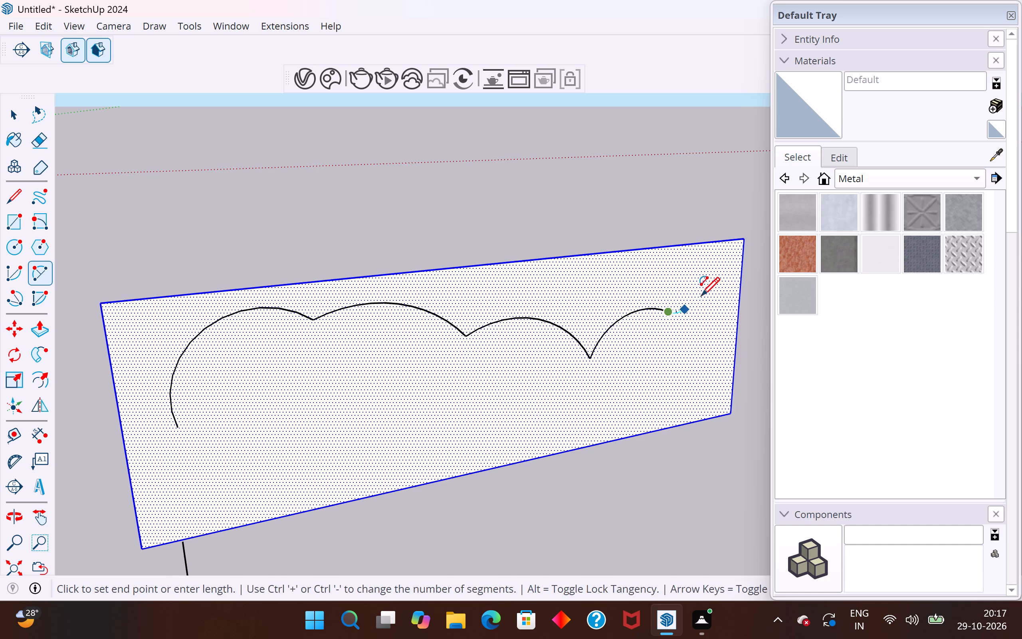
click(729, 283)
click(701, 273)
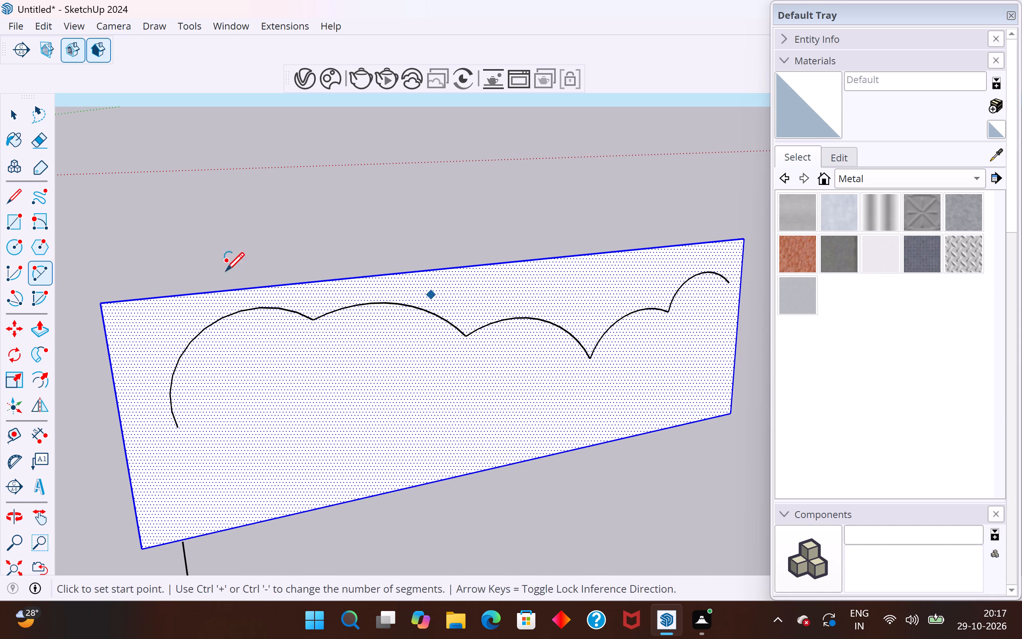
Draw the cloud's lower outline with three connected arcs, from the first arc's free end along the panel's bottom edge.
click(180, 429)
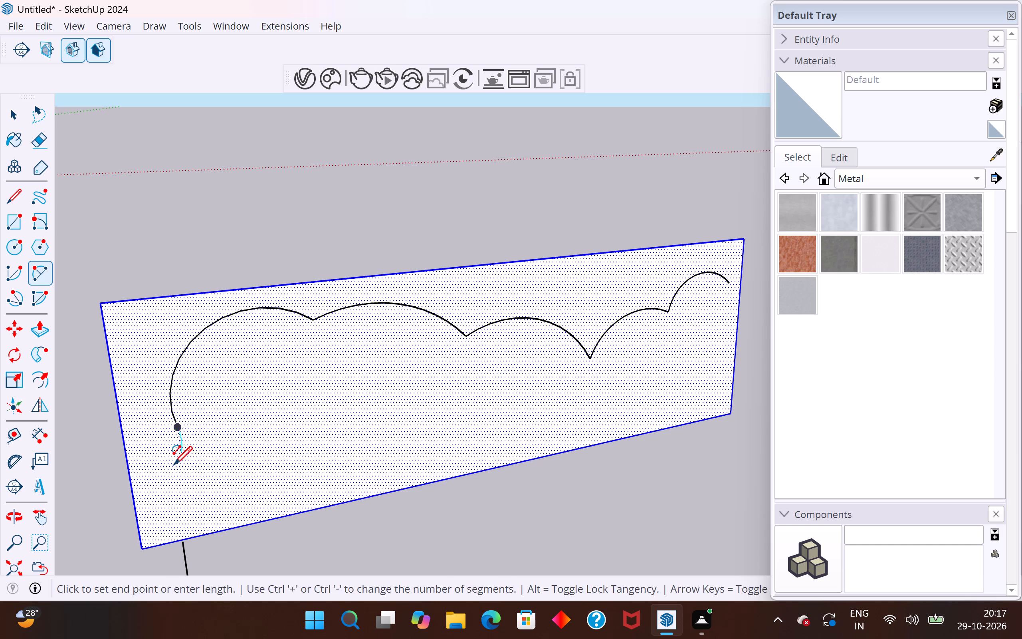
click(324, 468)
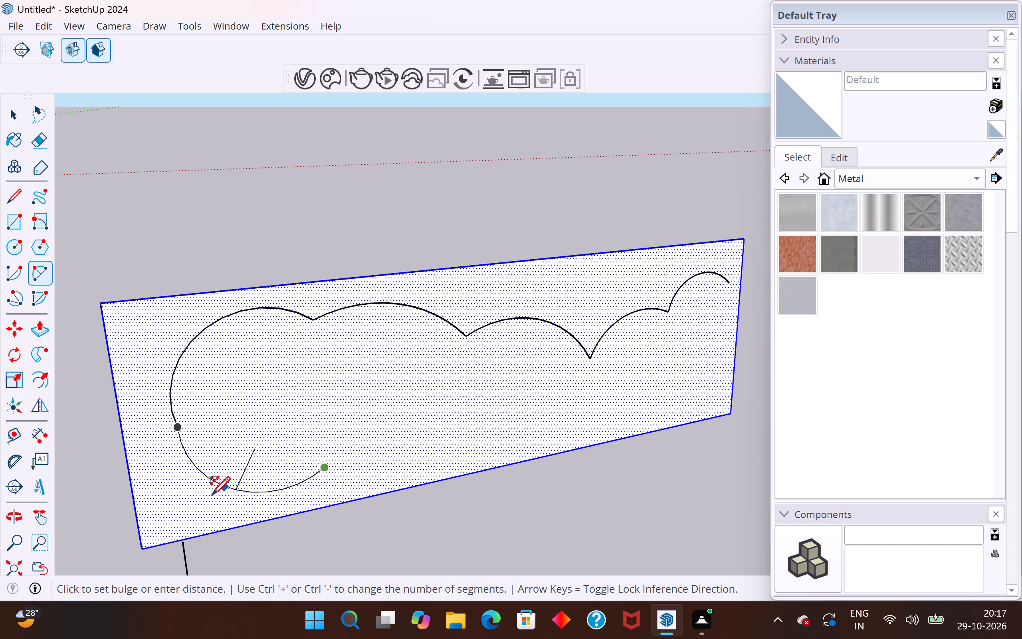
middle_drag(232, 460, 344, 341)
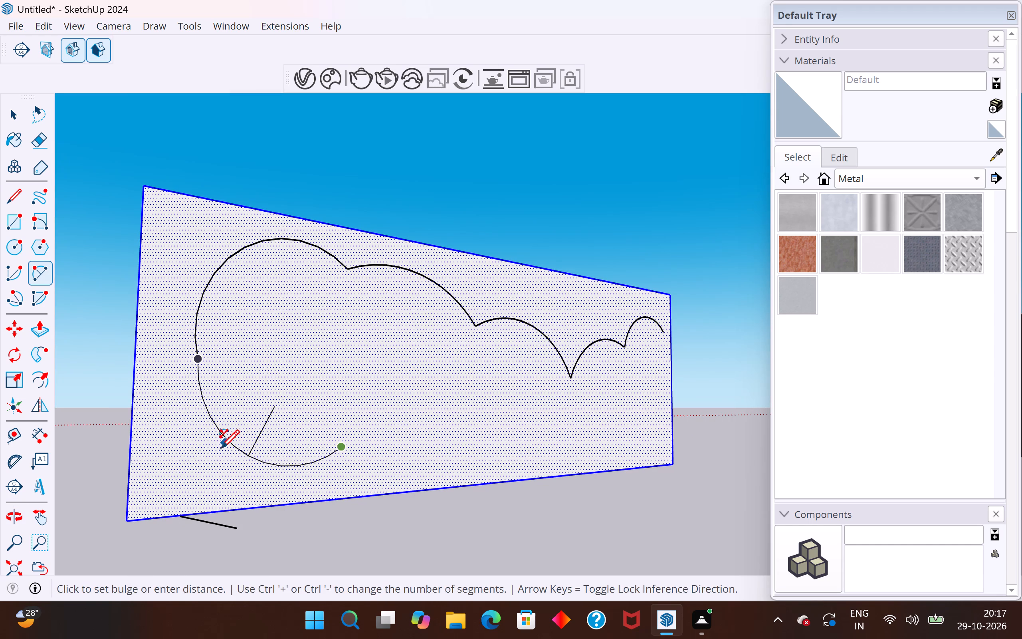
click(252, 433)
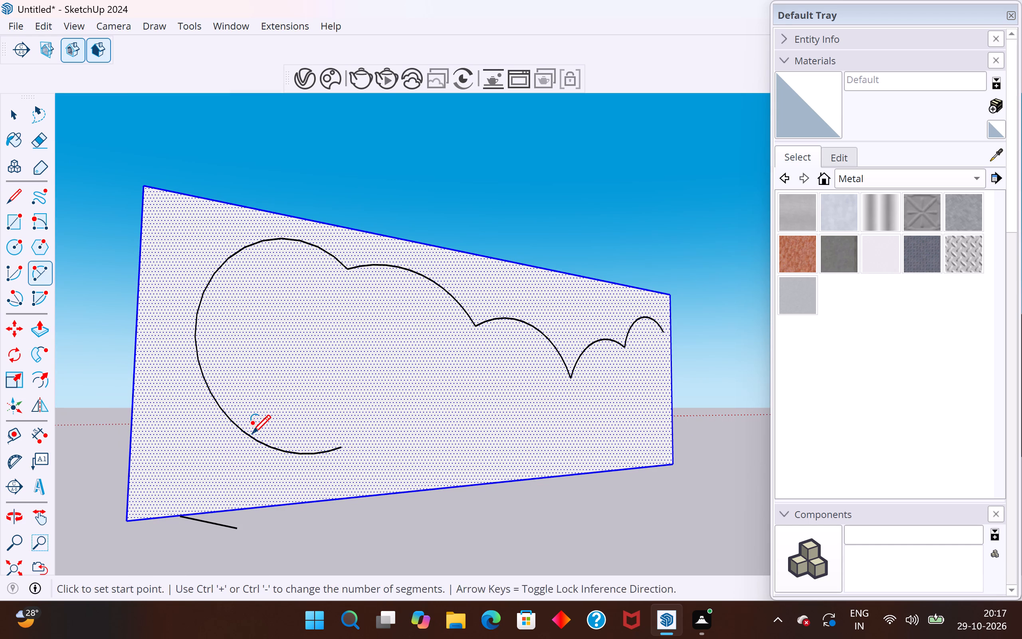
click(344, 451)
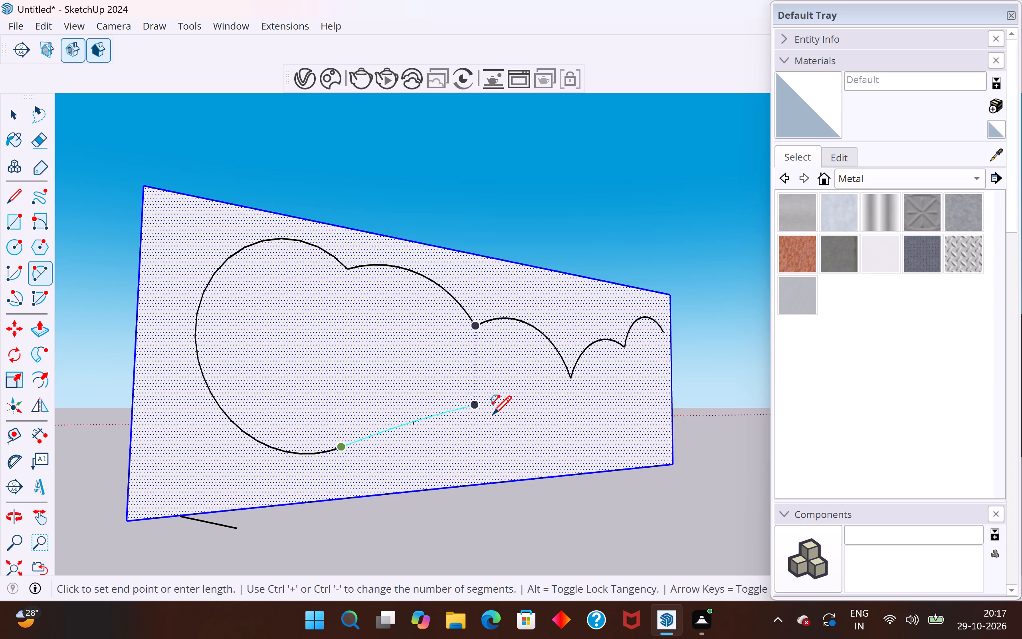
click(497, 443)
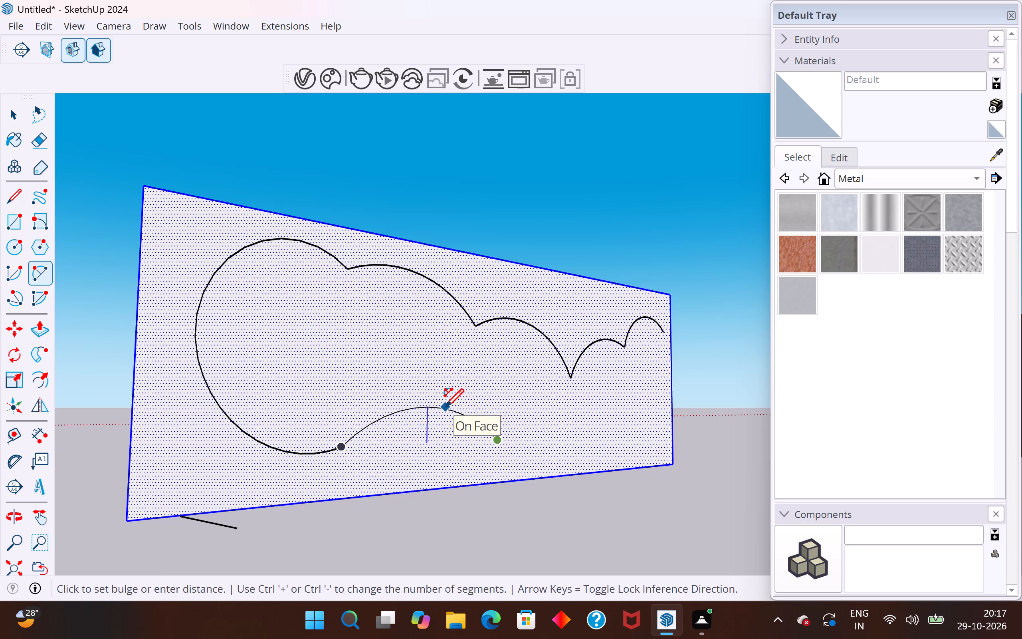
click(427, 468)
click(500, 440)
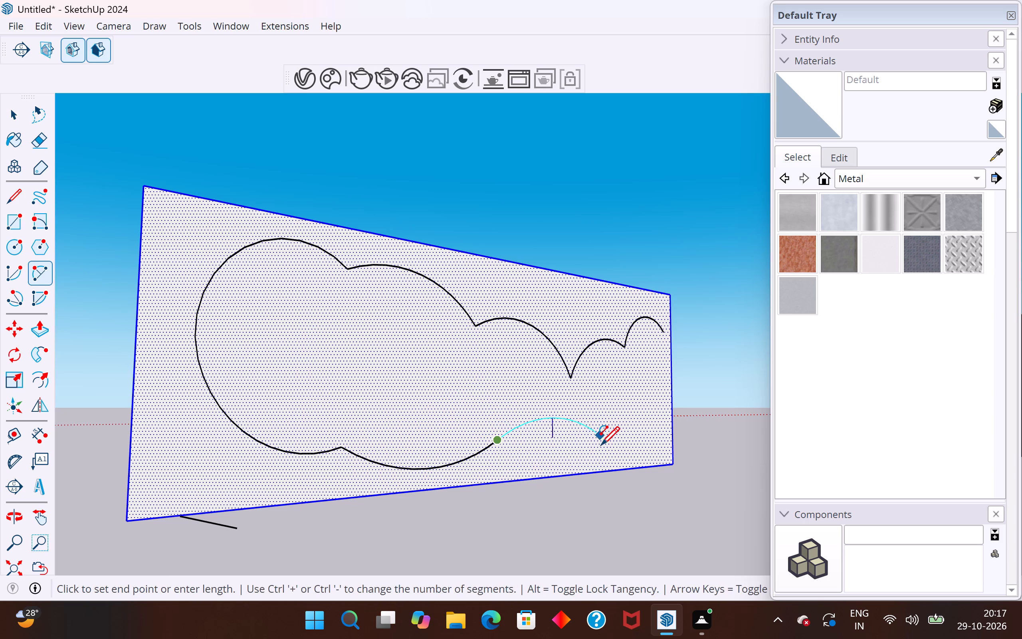
click(629, 423)
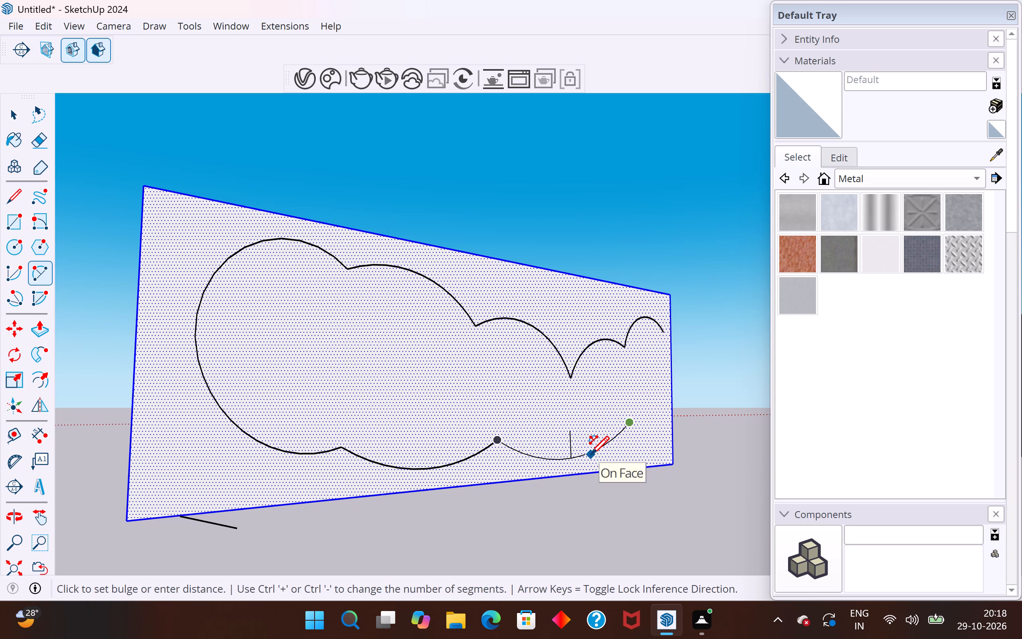
click(590, 454)
Close the cloud outline with two arcs beside the panel's right edge, joining the lower outline to the last upper arc.
click(627, 426)
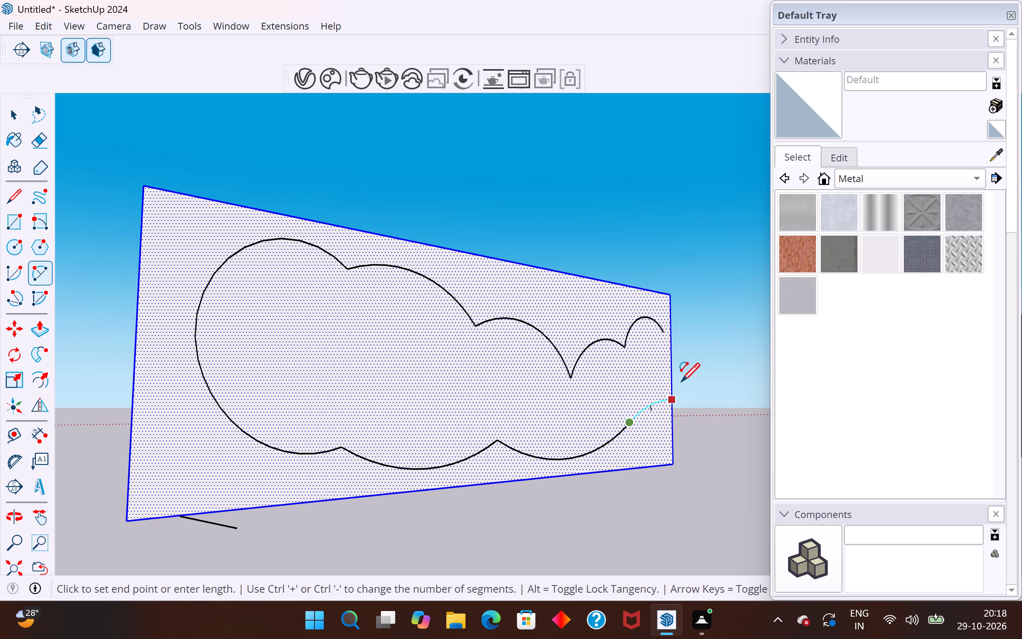
scroll(663, 336, up, 4)
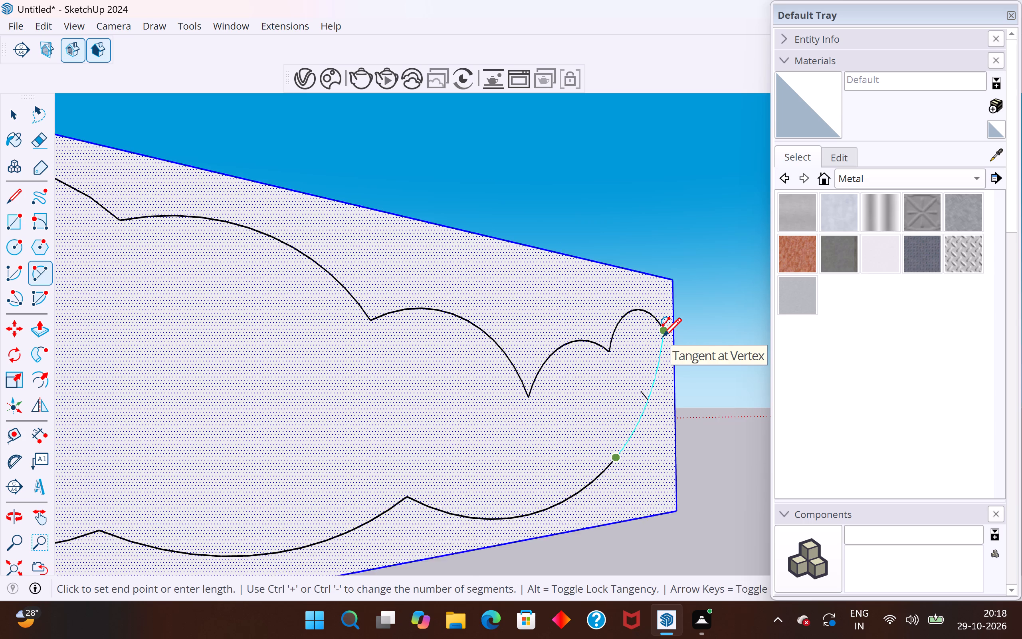
click(664, 418)
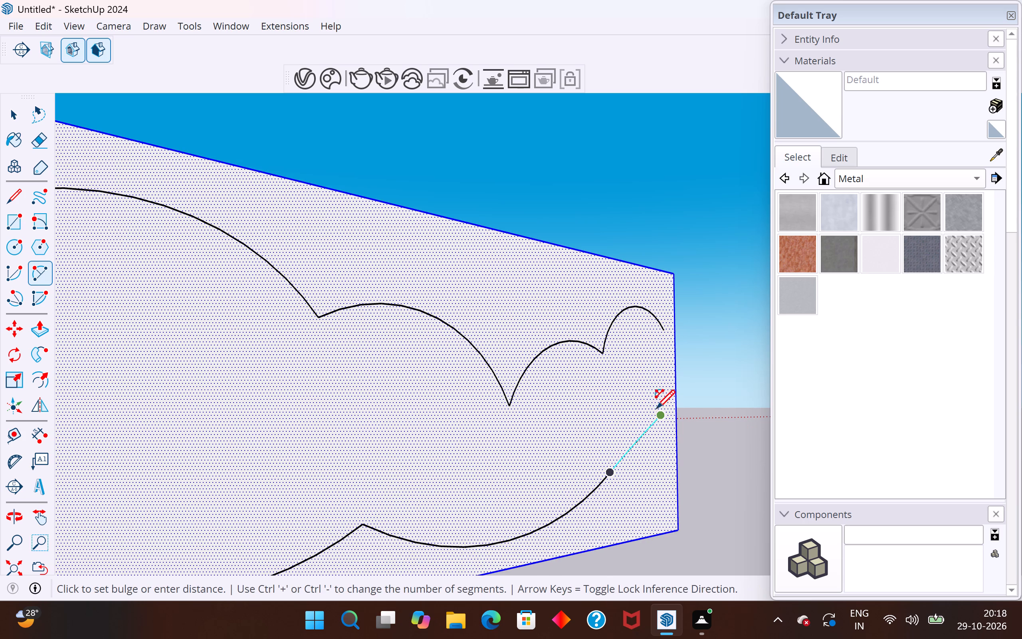
click(656, 450)
click(665, 333)
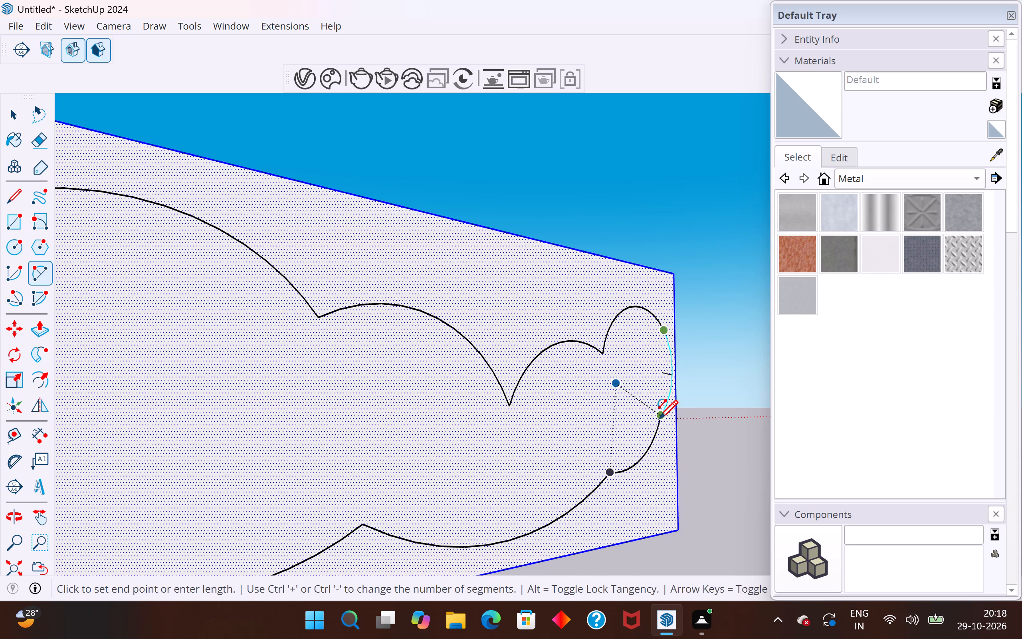
click(659, 419)
scroll(671, 371, up, 1)
scroll(441, 423, down, 9)
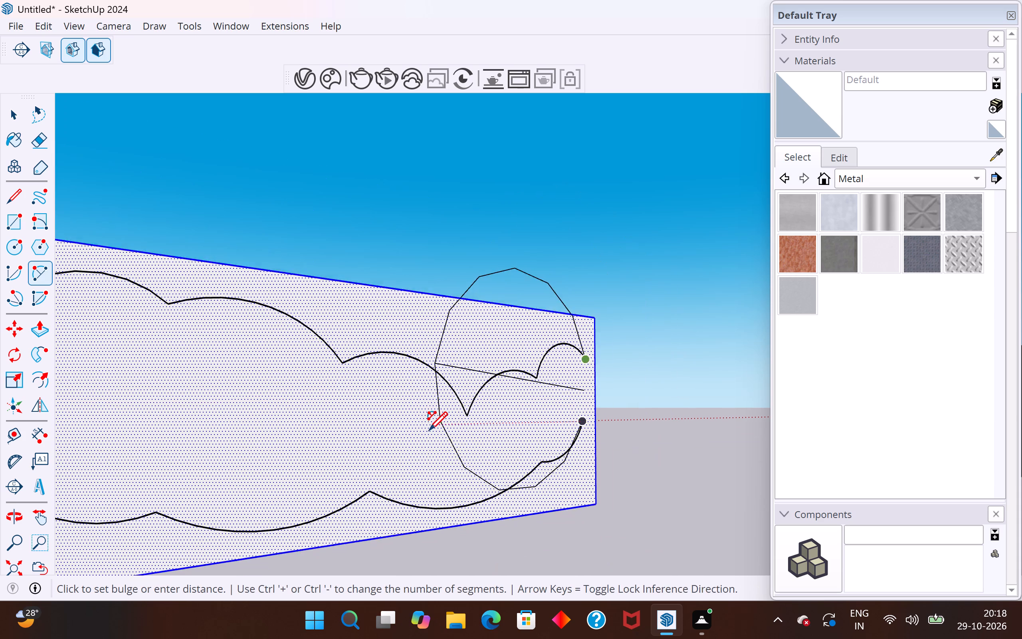
scroll(429, 430, down, 3)
scroll(498, 419, up, 12)
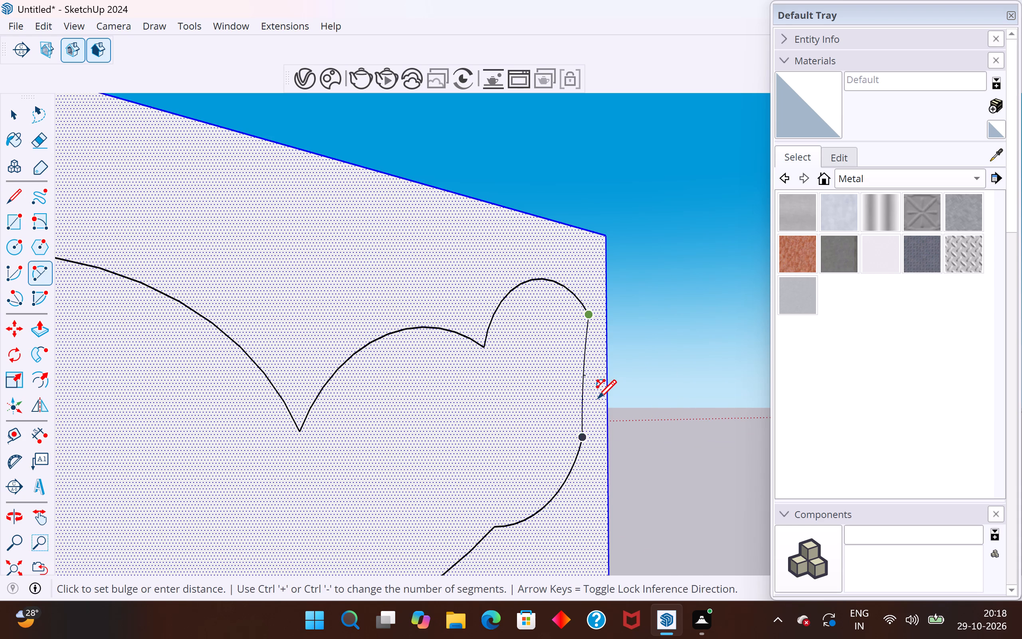
scroll(598, 398, up, 4)
click(604, 388)
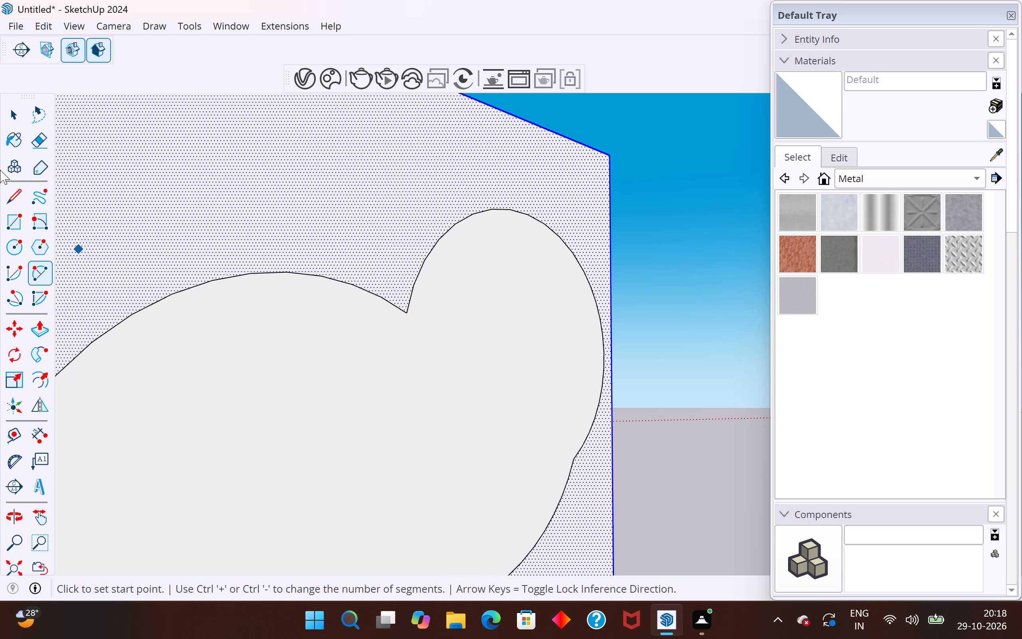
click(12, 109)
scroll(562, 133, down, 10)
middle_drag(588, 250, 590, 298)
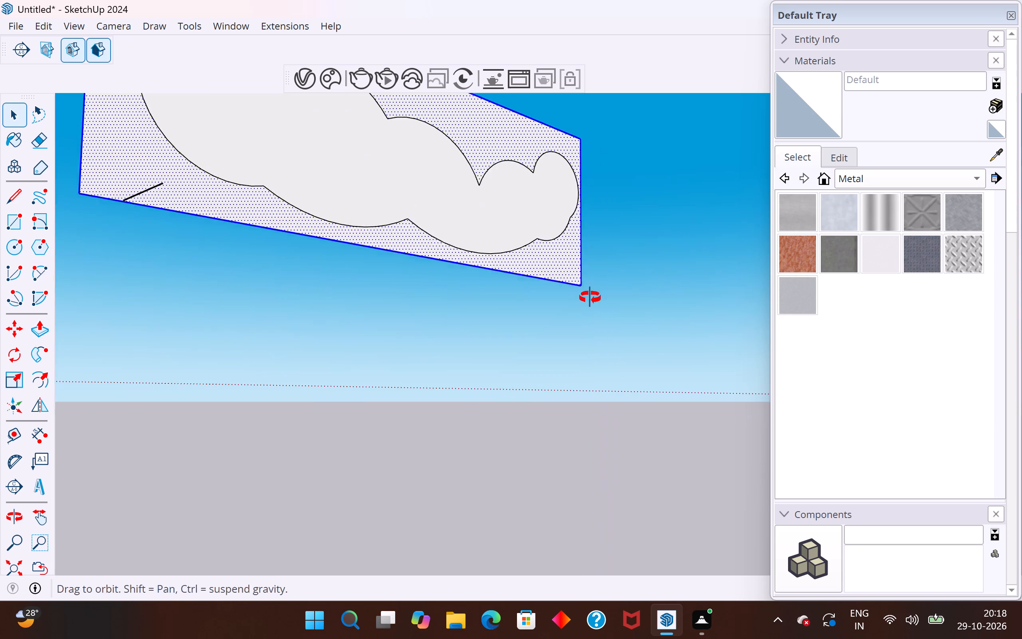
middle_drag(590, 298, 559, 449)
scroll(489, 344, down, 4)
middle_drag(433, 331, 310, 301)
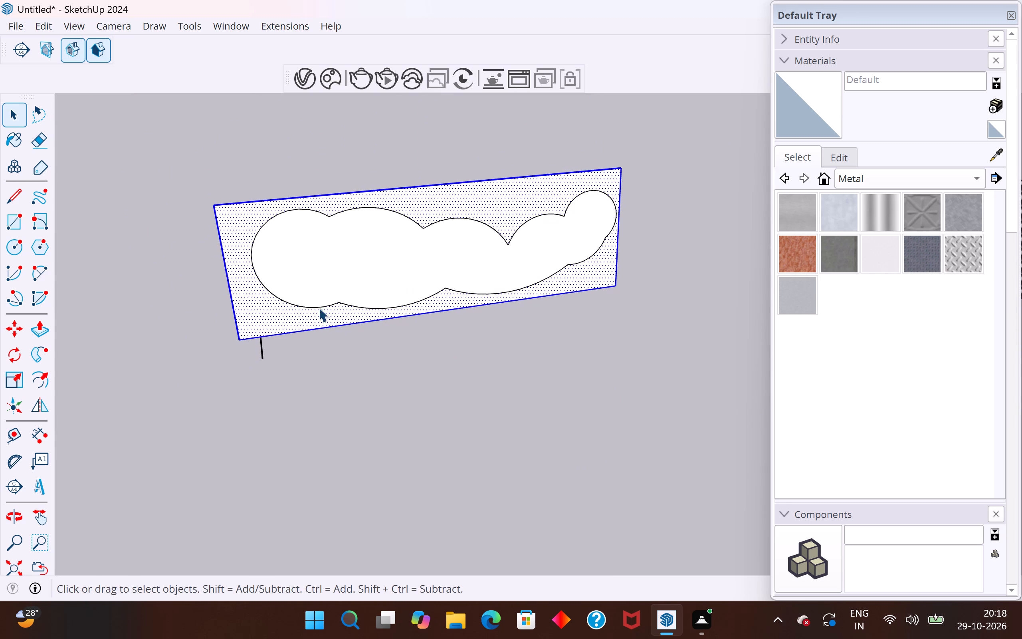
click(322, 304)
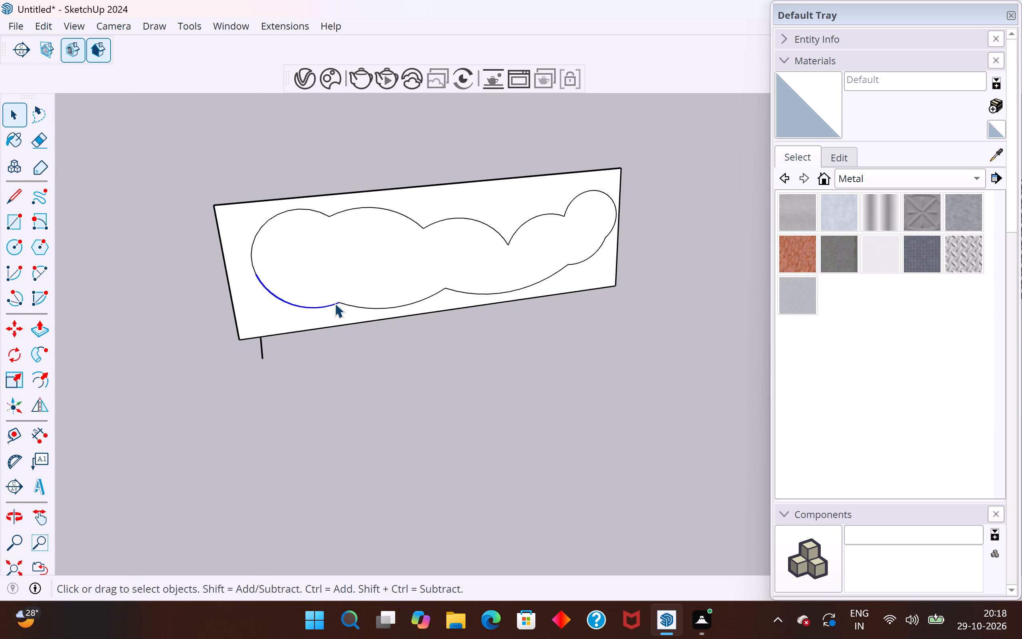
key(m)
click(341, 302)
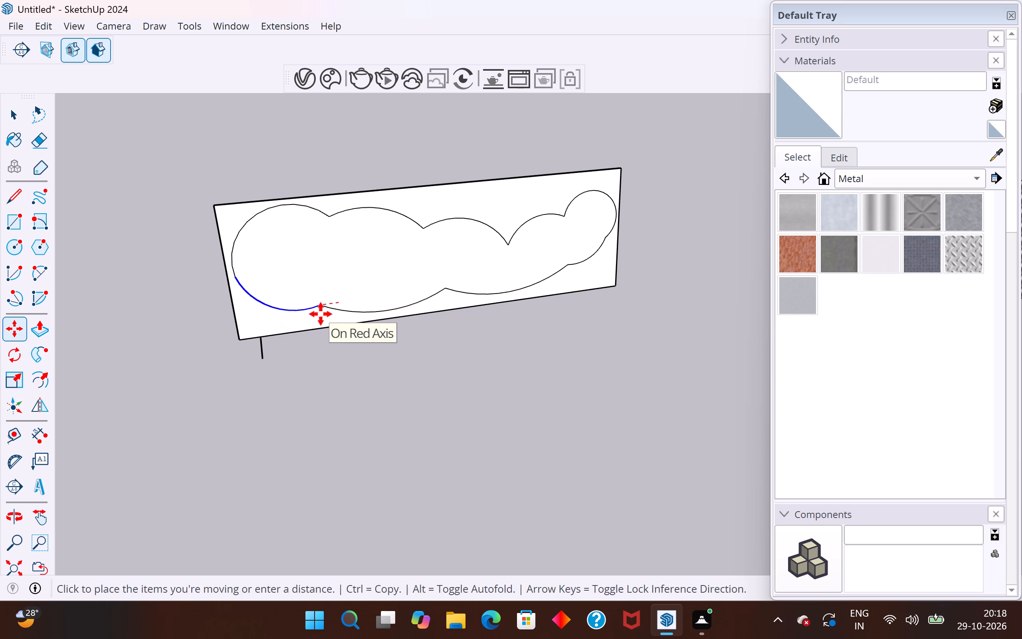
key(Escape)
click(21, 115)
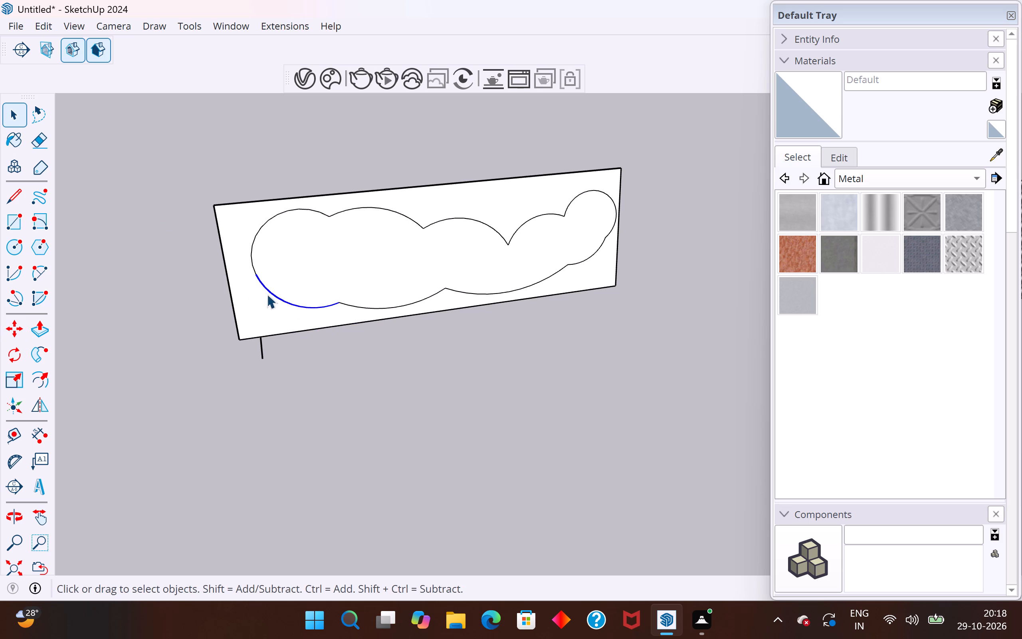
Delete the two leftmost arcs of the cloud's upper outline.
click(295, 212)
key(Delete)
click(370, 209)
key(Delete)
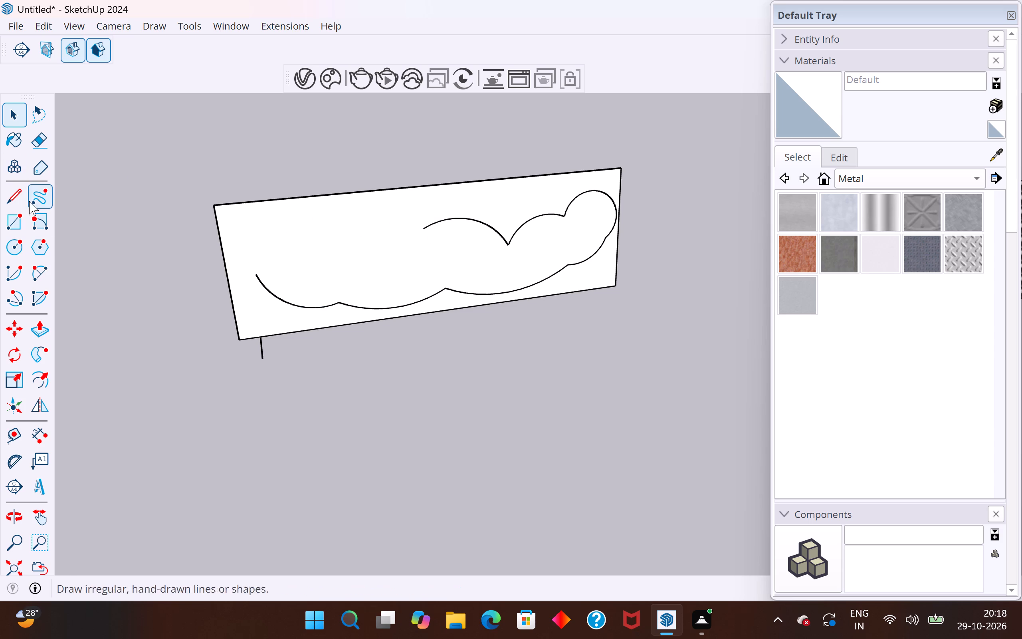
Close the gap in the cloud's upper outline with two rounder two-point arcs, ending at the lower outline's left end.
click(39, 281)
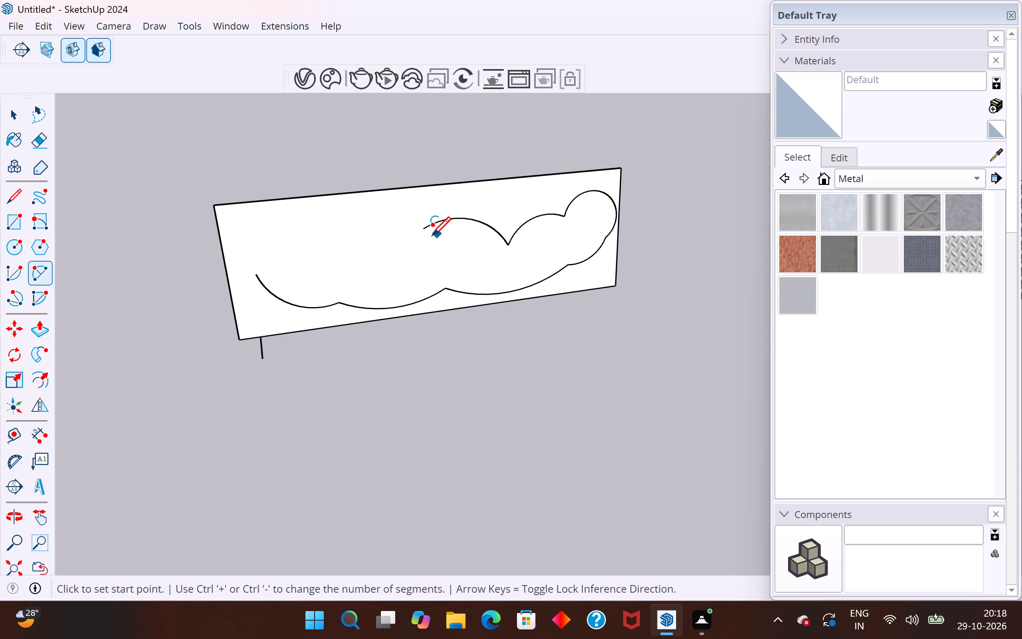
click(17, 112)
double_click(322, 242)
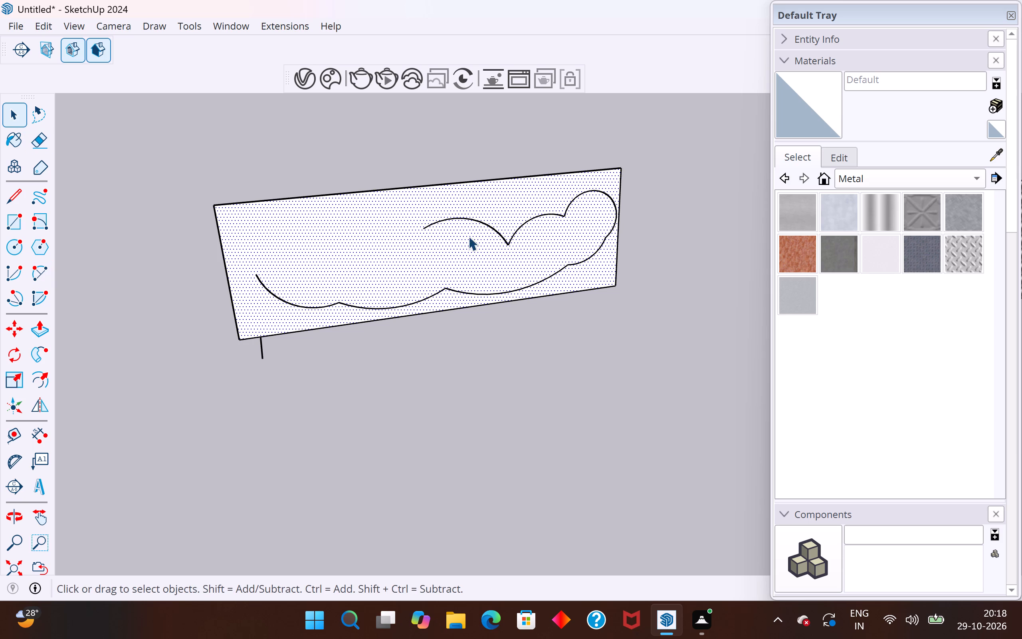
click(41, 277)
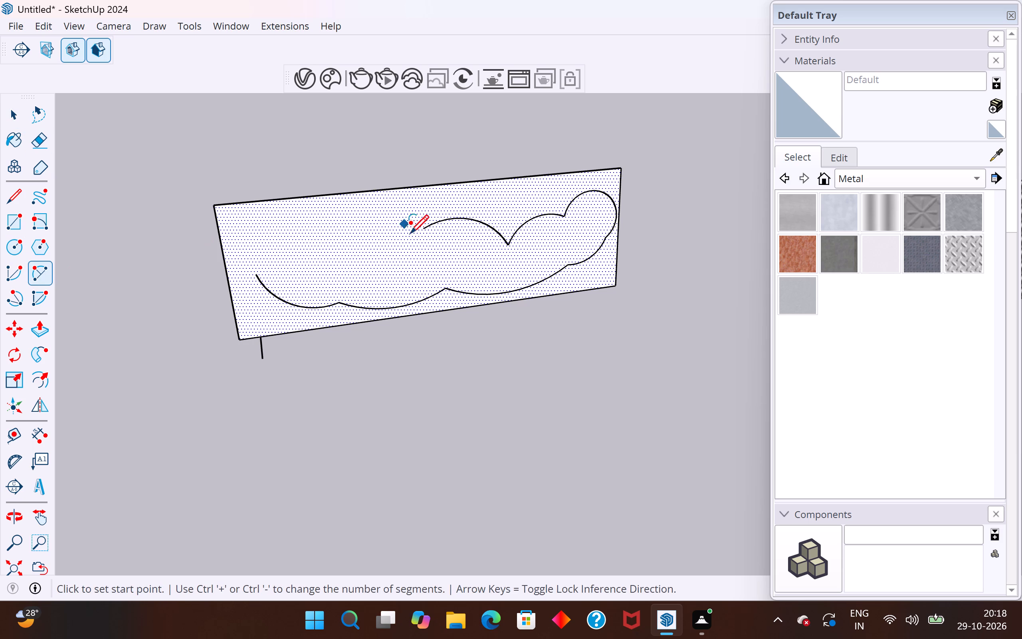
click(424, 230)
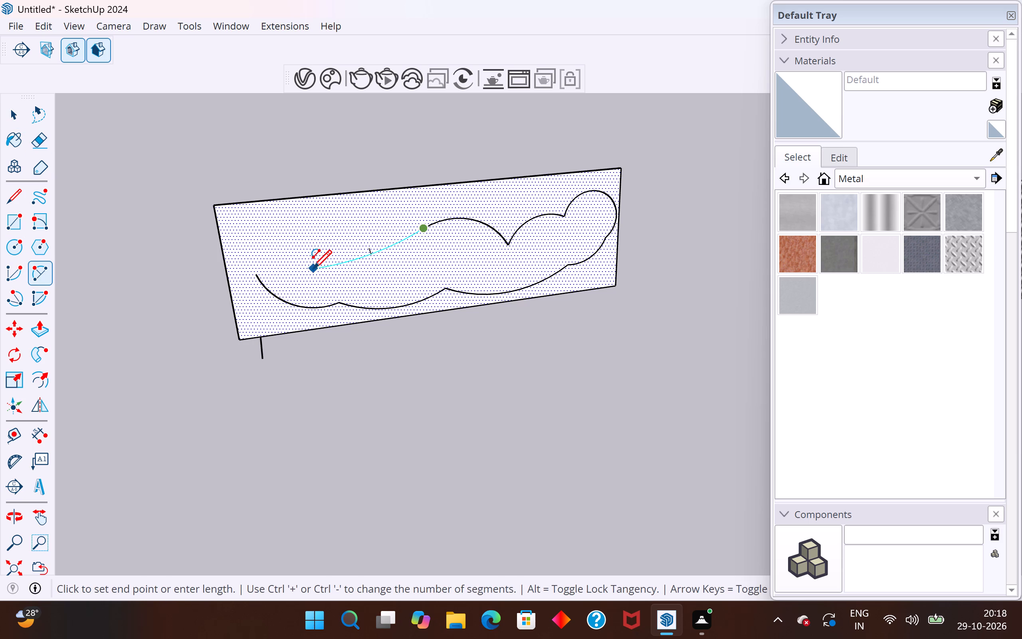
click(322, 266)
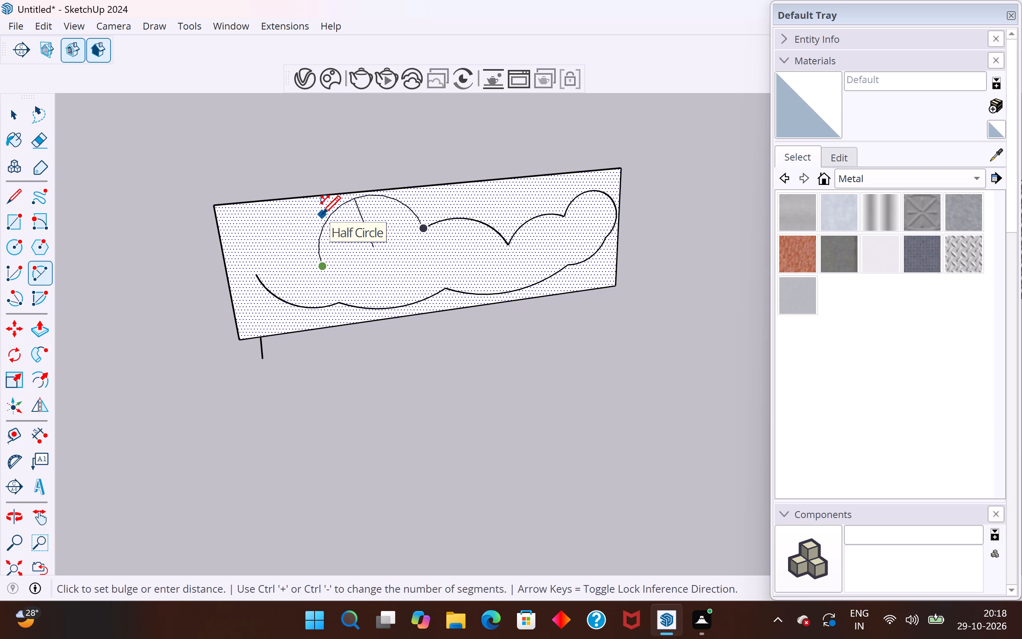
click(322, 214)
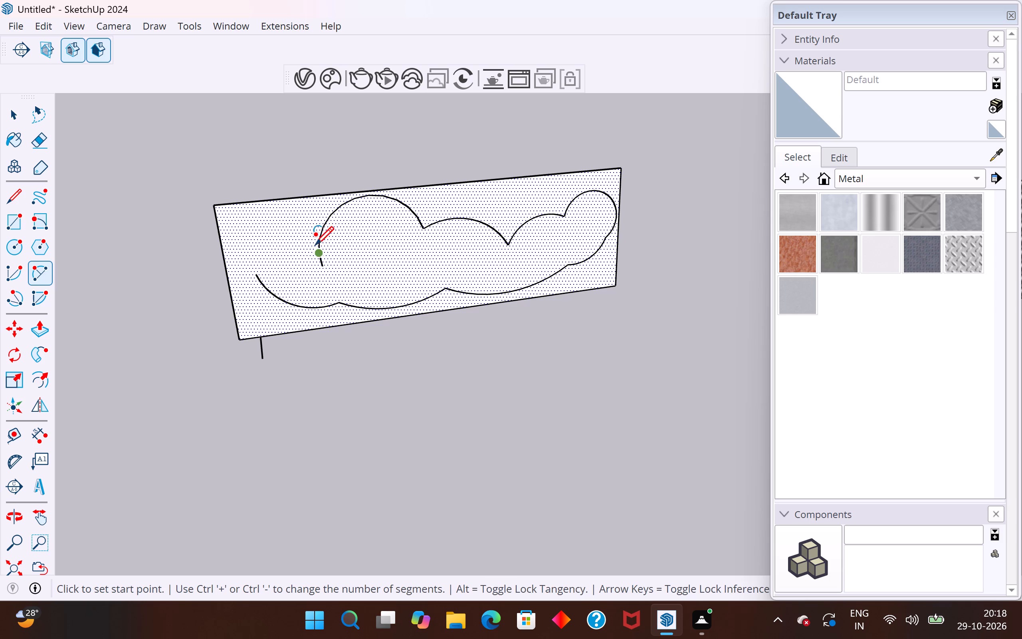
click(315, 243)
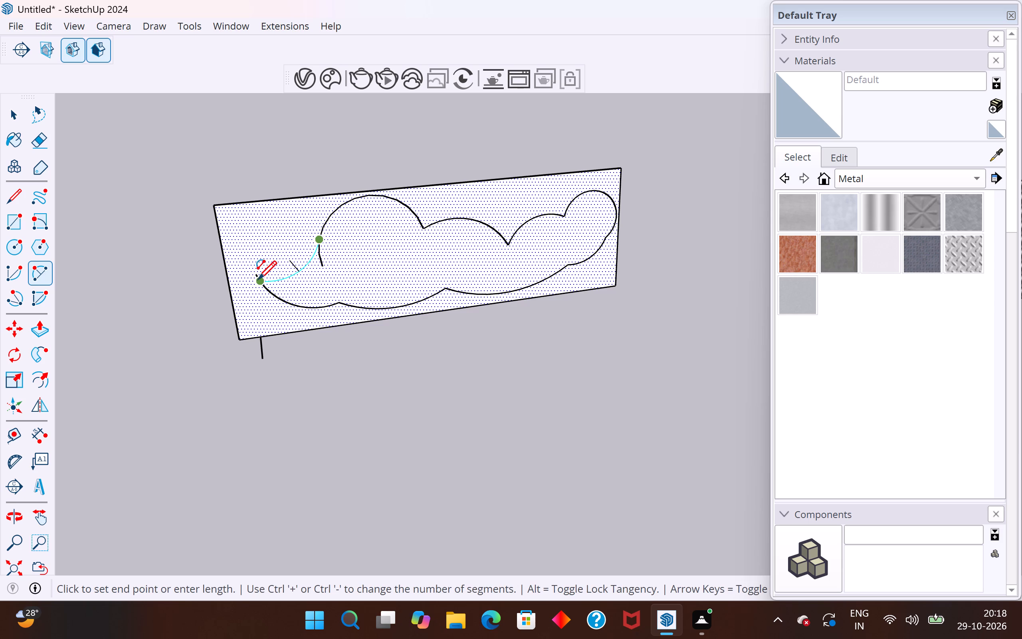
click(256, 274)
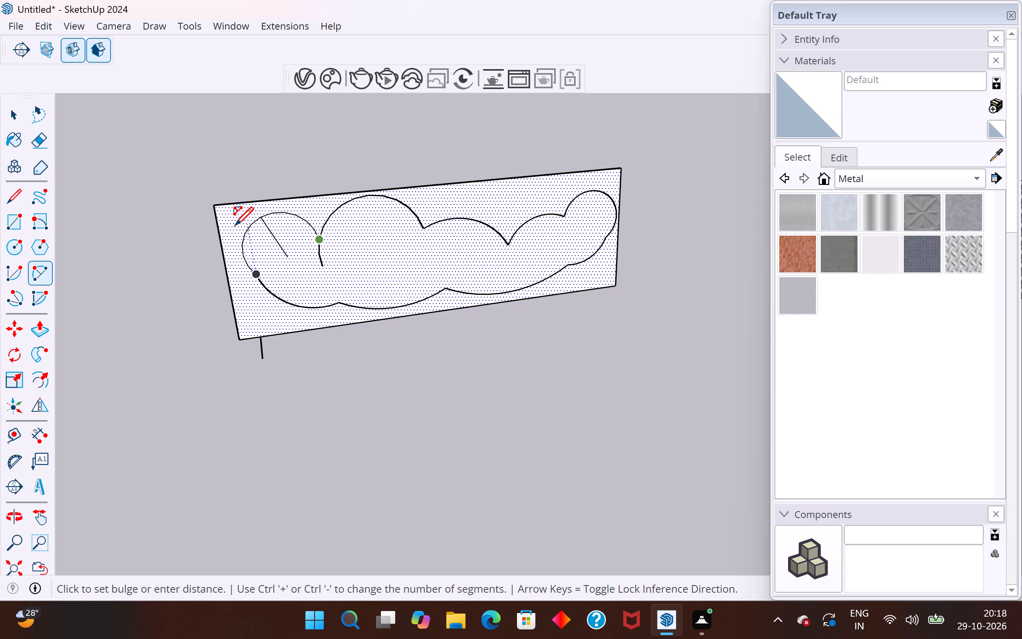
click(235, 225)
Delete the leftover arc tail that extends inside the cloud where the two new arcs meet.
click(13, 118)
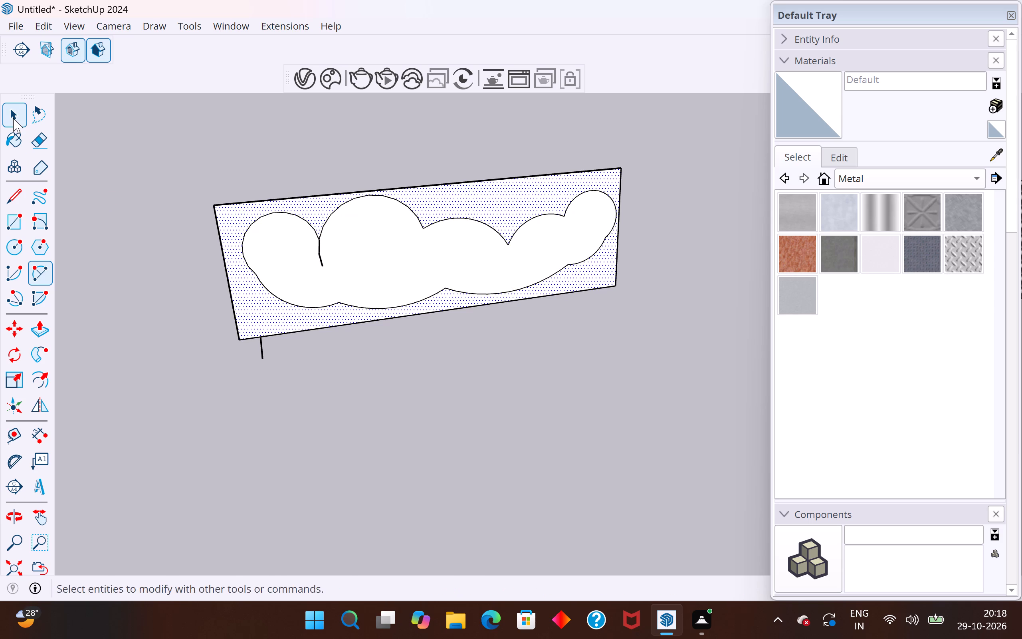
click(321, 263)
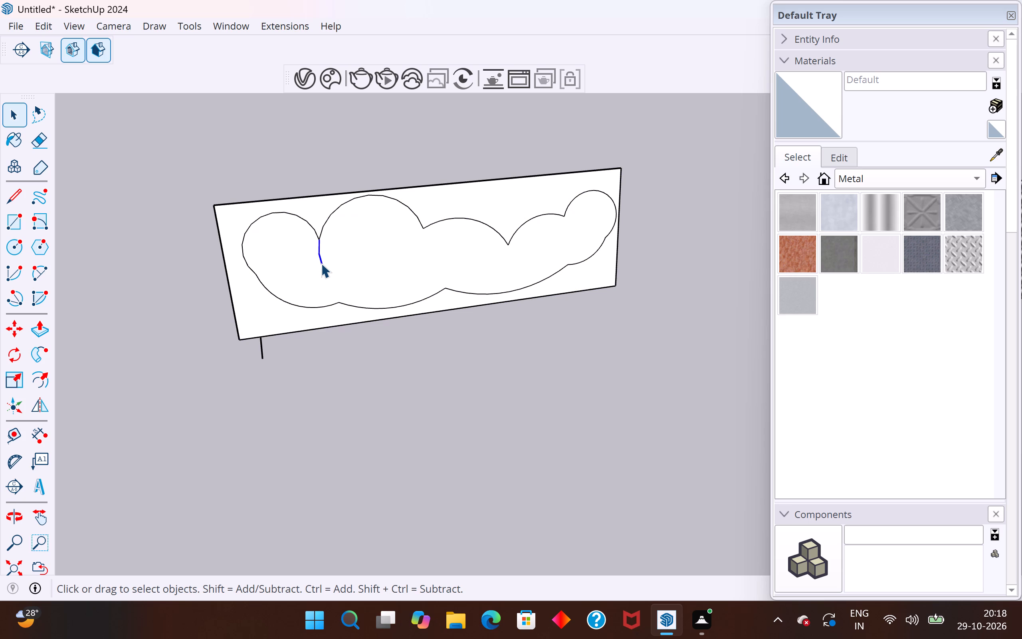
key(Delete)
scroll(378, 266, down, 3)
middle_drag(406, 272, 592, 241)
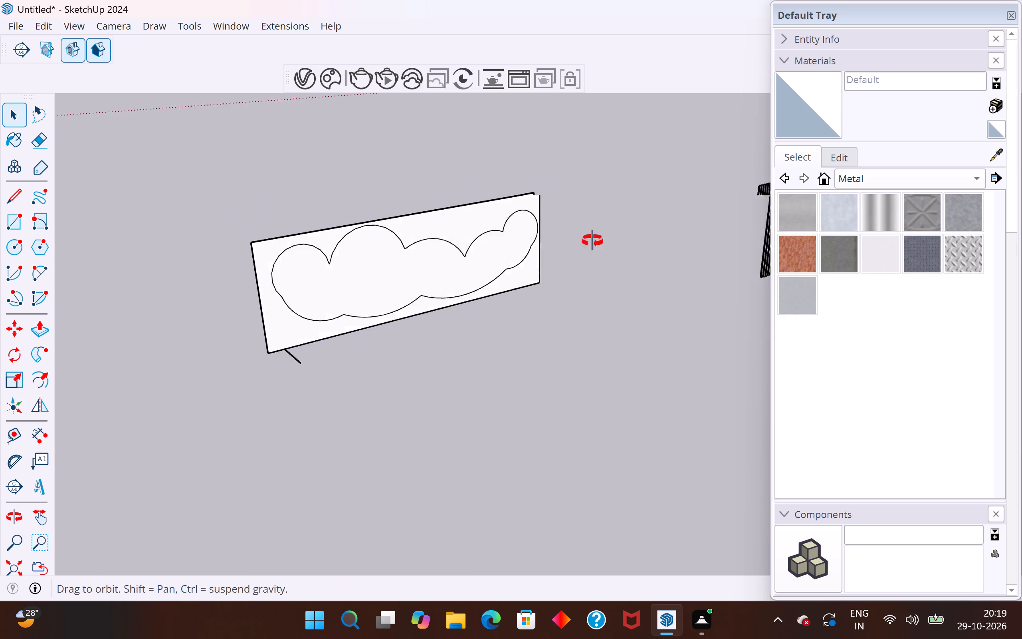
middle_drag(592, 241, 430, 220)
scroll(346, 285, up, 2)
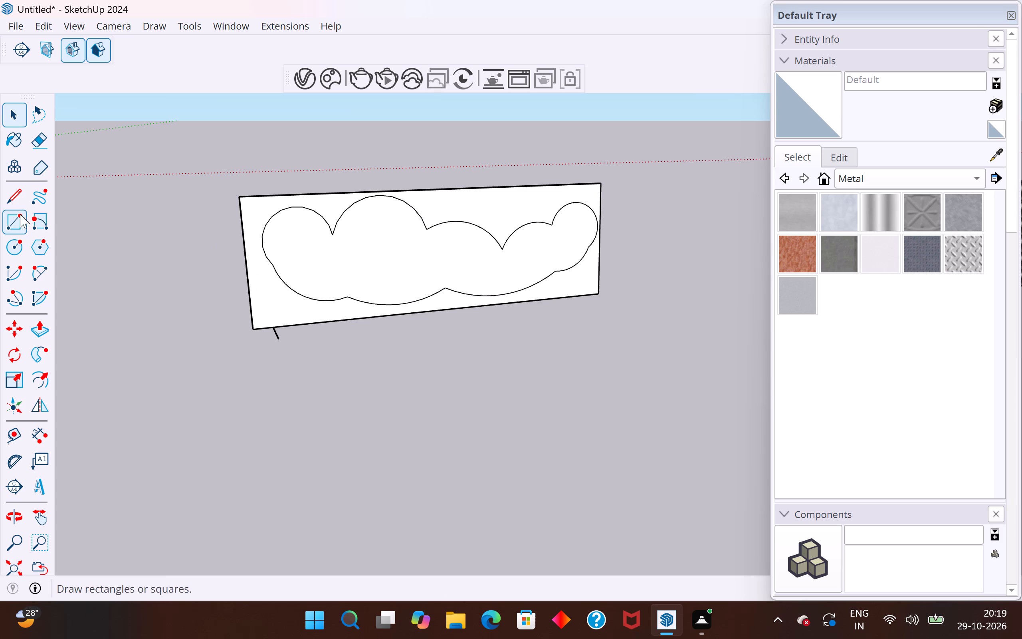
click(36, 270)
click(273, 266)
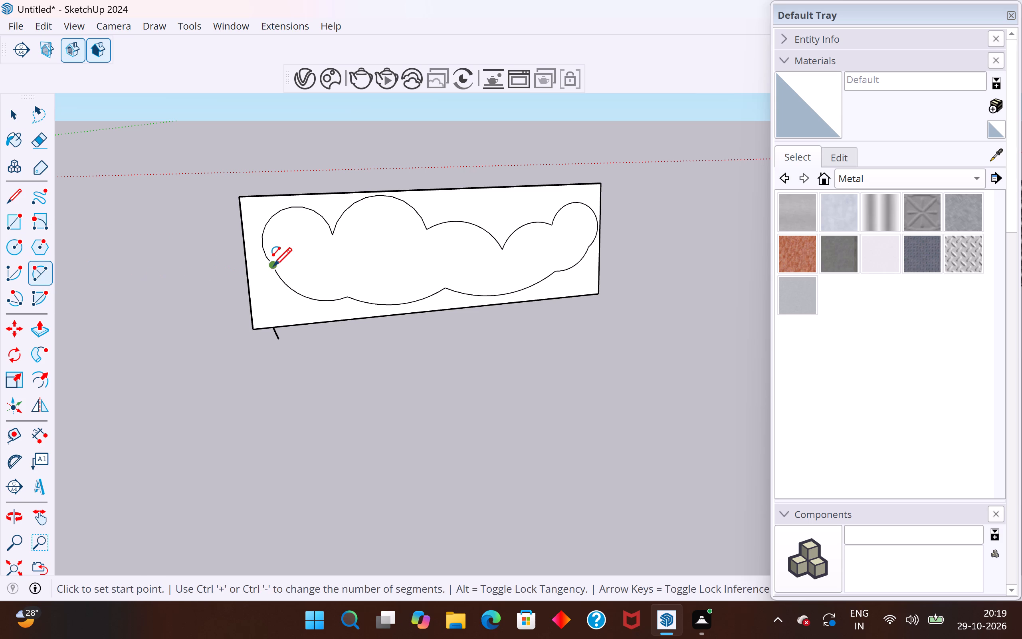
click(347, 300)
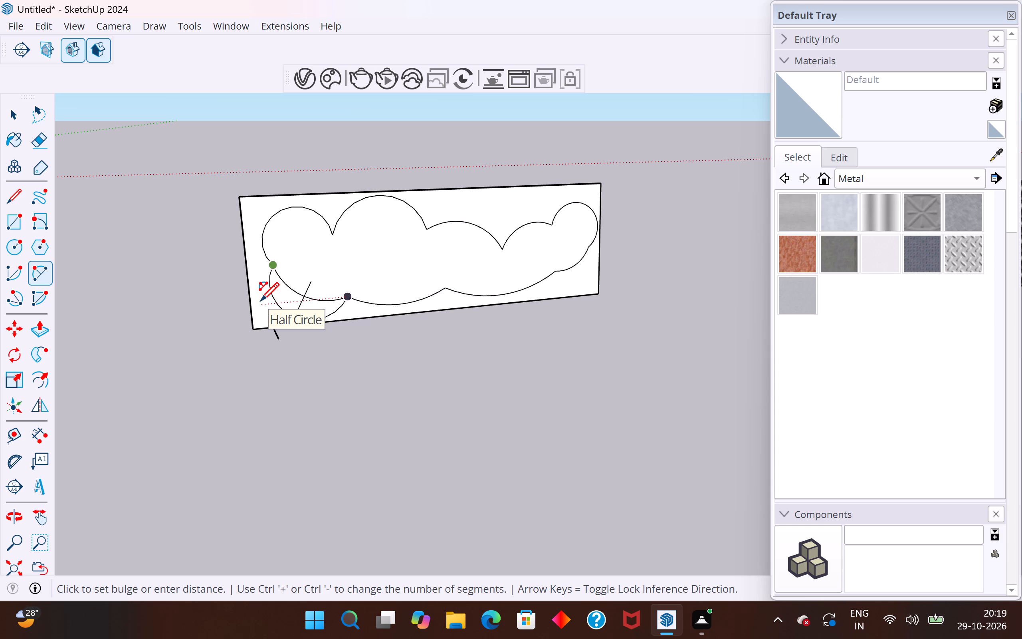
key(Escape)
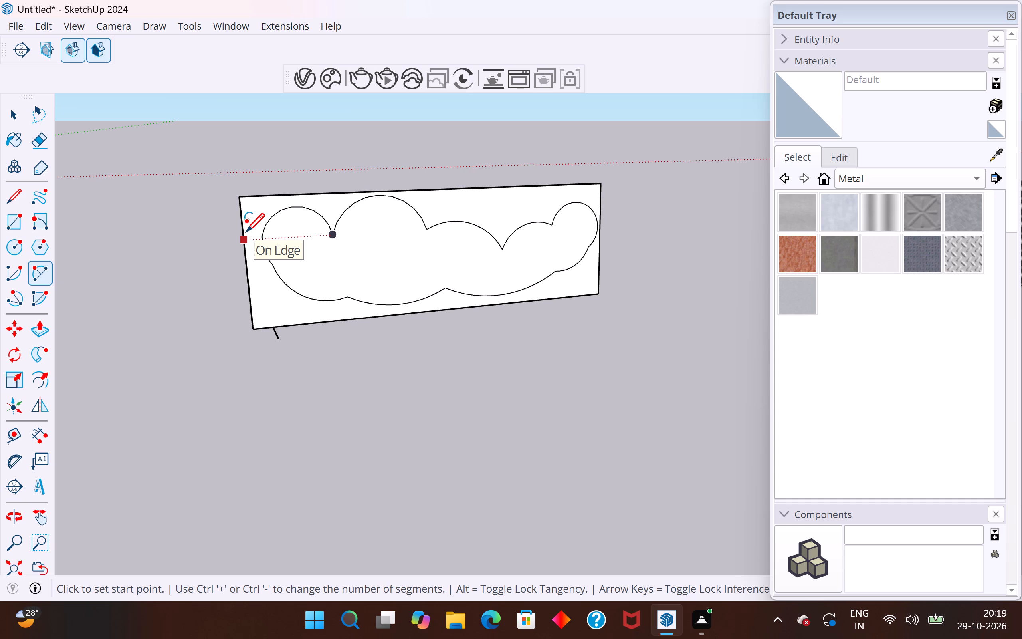
Undo the cloud outline edits one after another, including its first arc, until the panel face is blank.
key(ctrl+z)
key(ctrl+z)
key(ctrl+z)
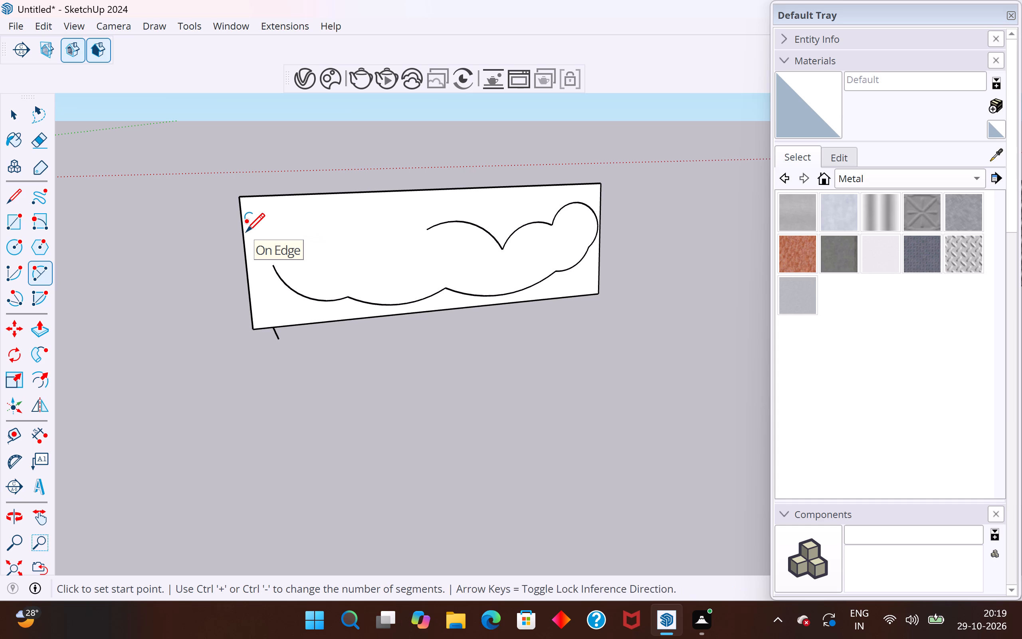
key(ctrl+z)
key(ctrl+z)
key(ctrl+z)
key(ctrl+z)
key(ctrl+z)
key(ctrl+z)
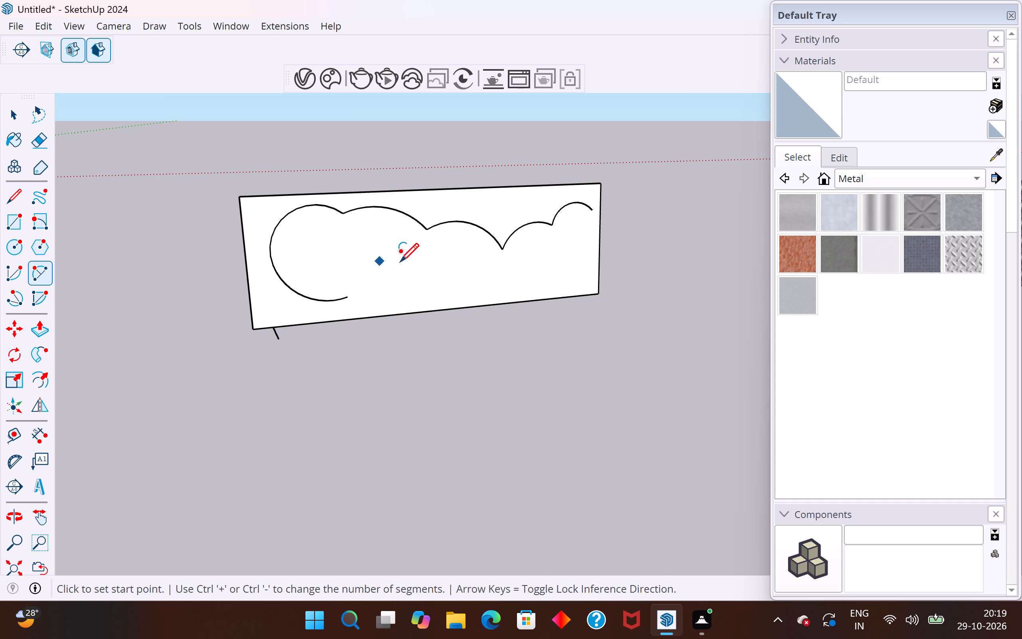
key(ctrl+z)
key(ctrl+z)
key(ctrl+z)
key(ctrl+z)
key(ctrl+z)
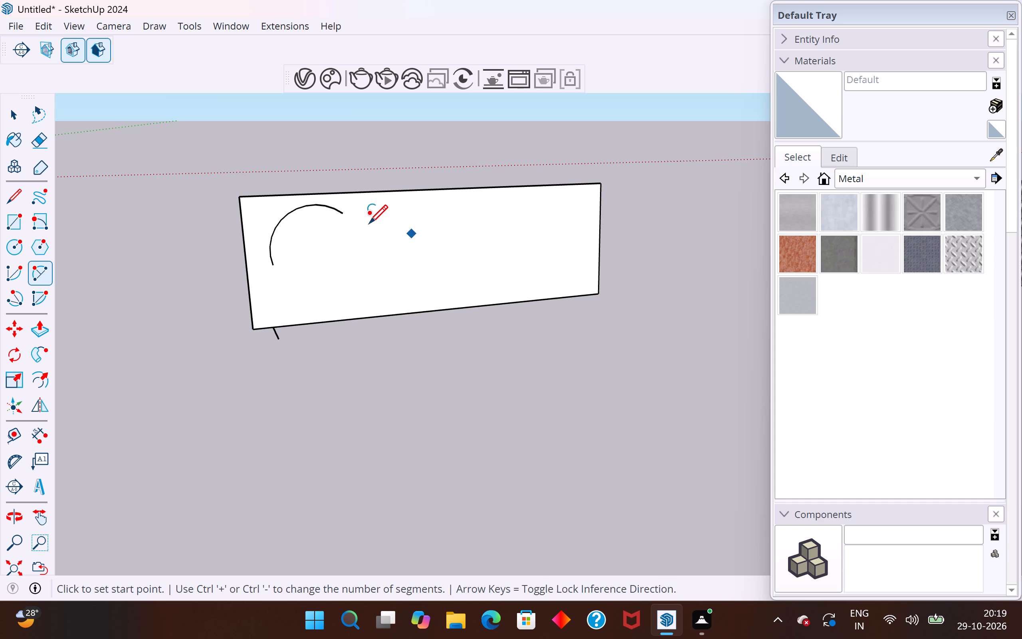
click(339, 213)
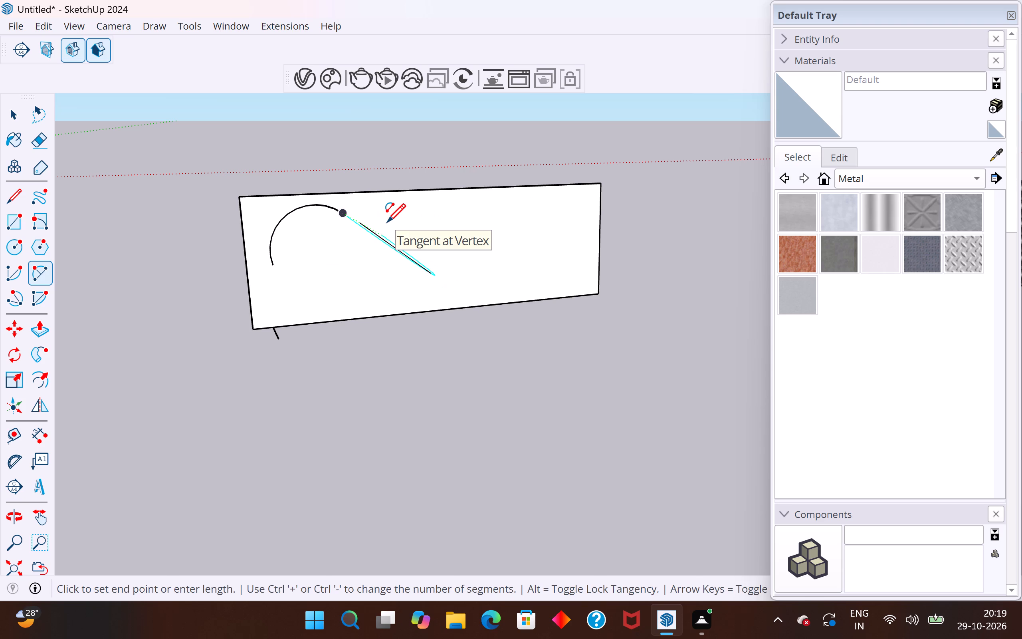
key(Escape)
key(ctrl+z)
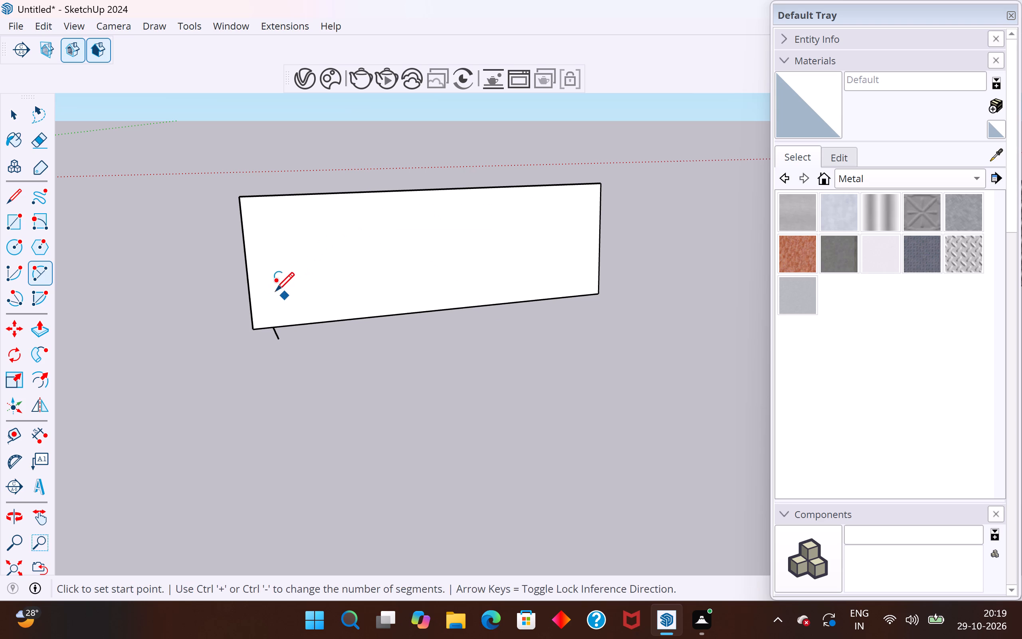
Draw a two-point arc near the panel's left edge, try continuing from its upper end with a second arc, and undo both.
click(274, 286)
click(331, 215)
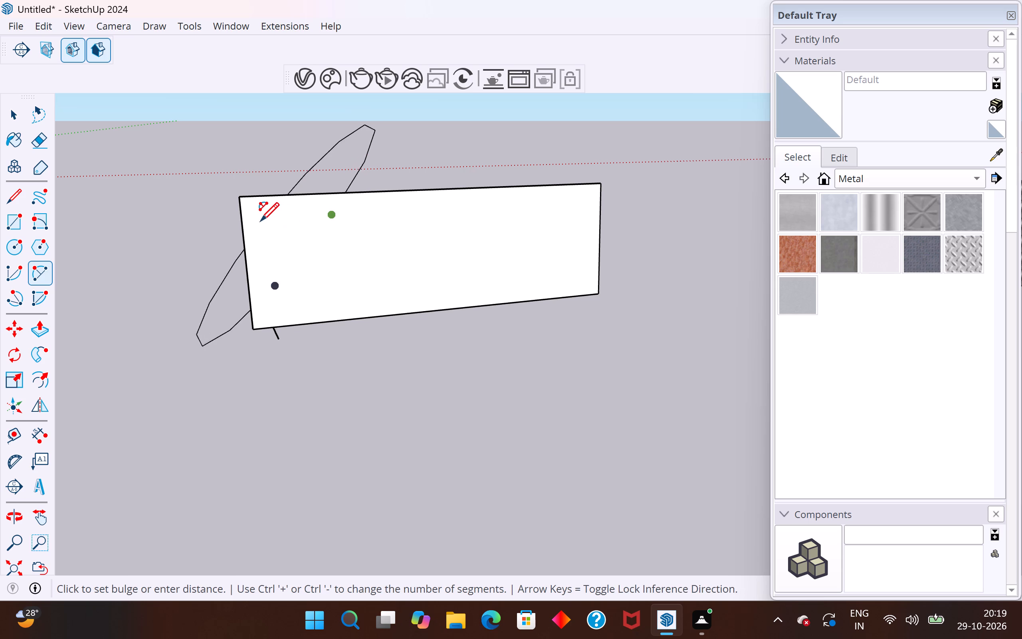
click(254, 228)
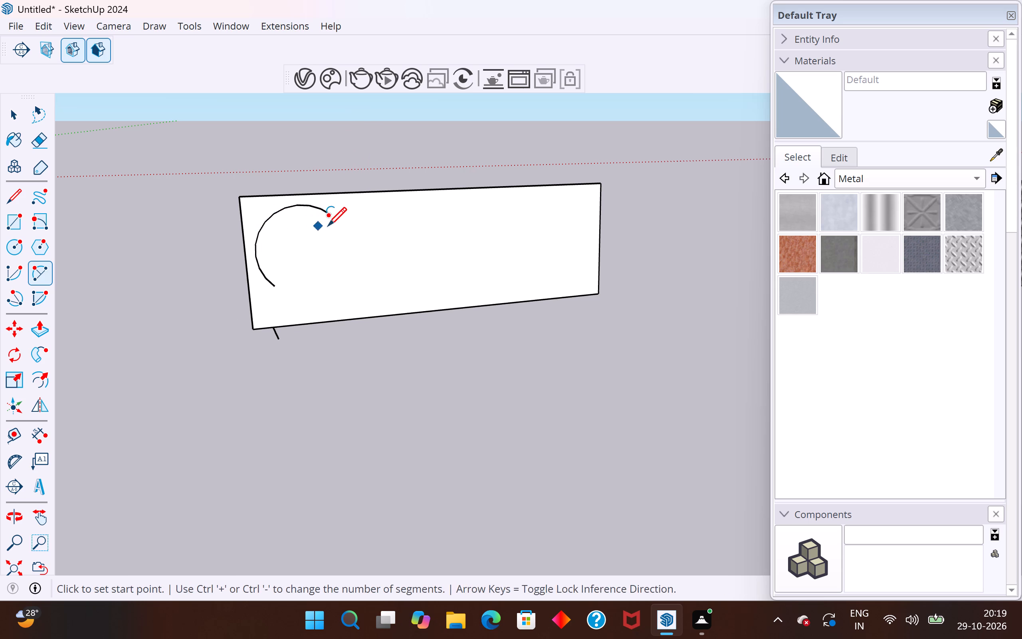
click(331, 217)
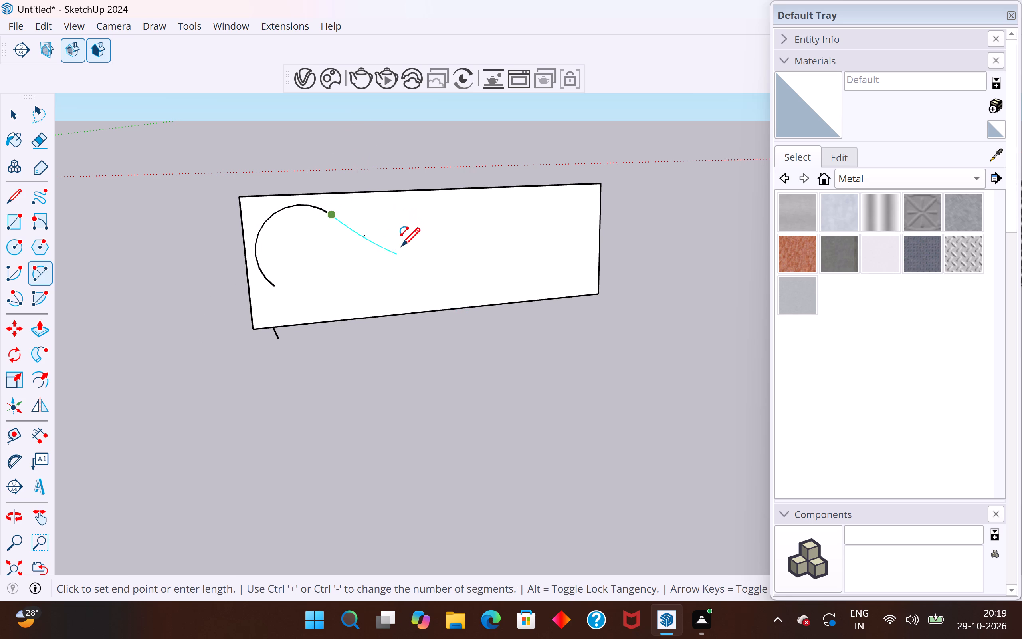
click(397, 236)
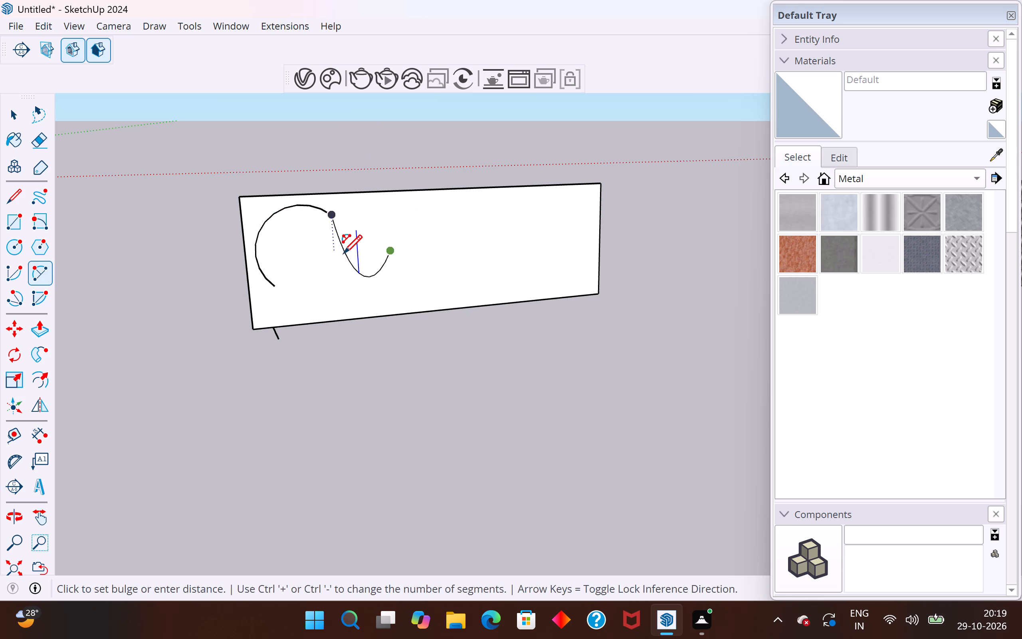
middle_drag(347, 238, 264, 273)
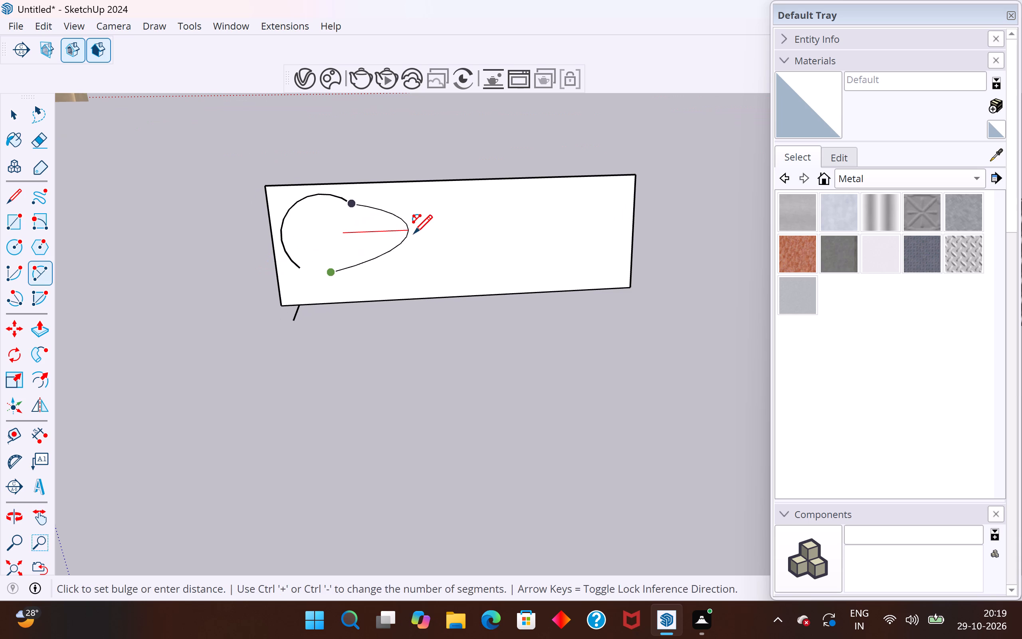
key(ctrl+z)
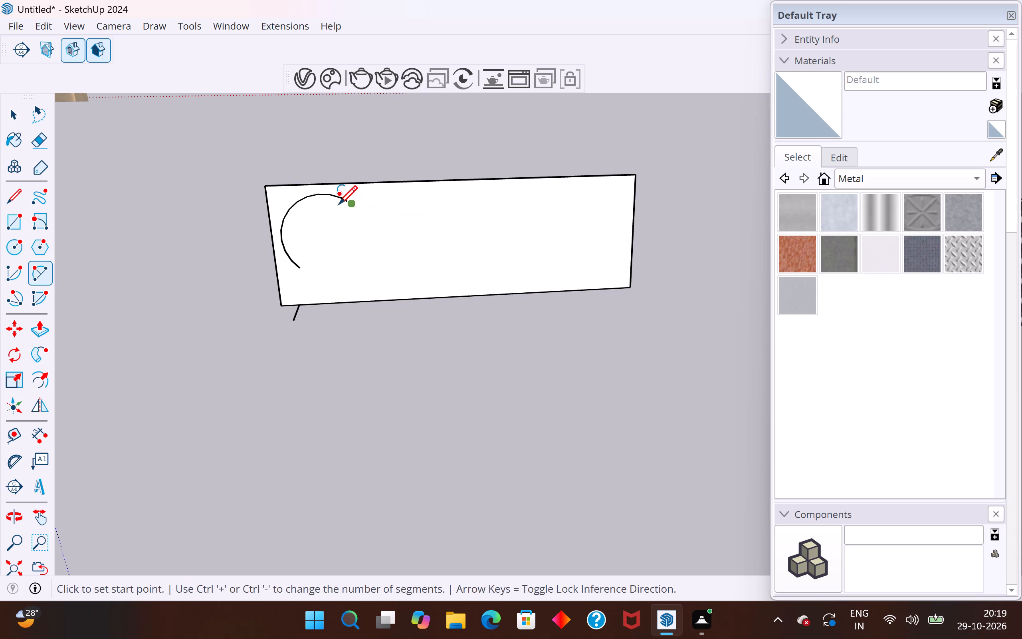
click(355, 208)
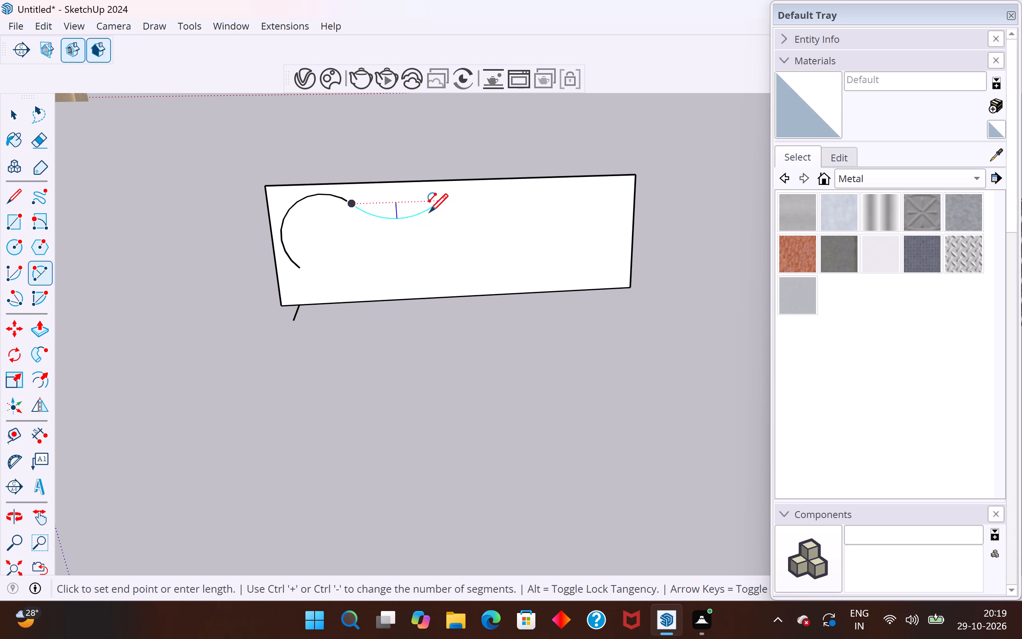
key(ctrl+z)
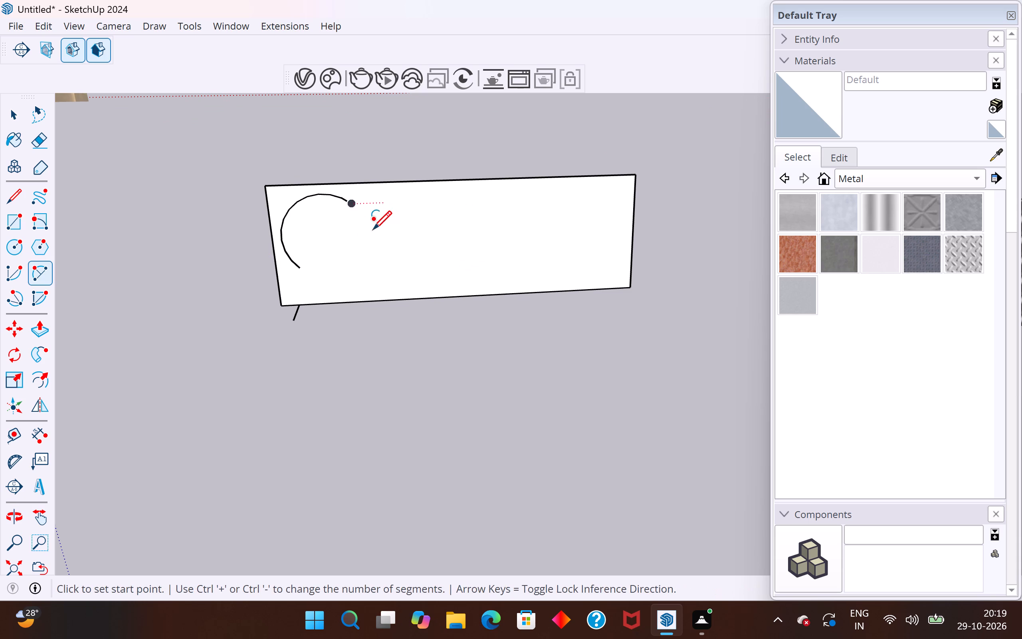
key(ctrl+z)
Draw the cloud's first two-point arc near the panel's left edge, bulging upwards towards the top edge.
click(301, 260)
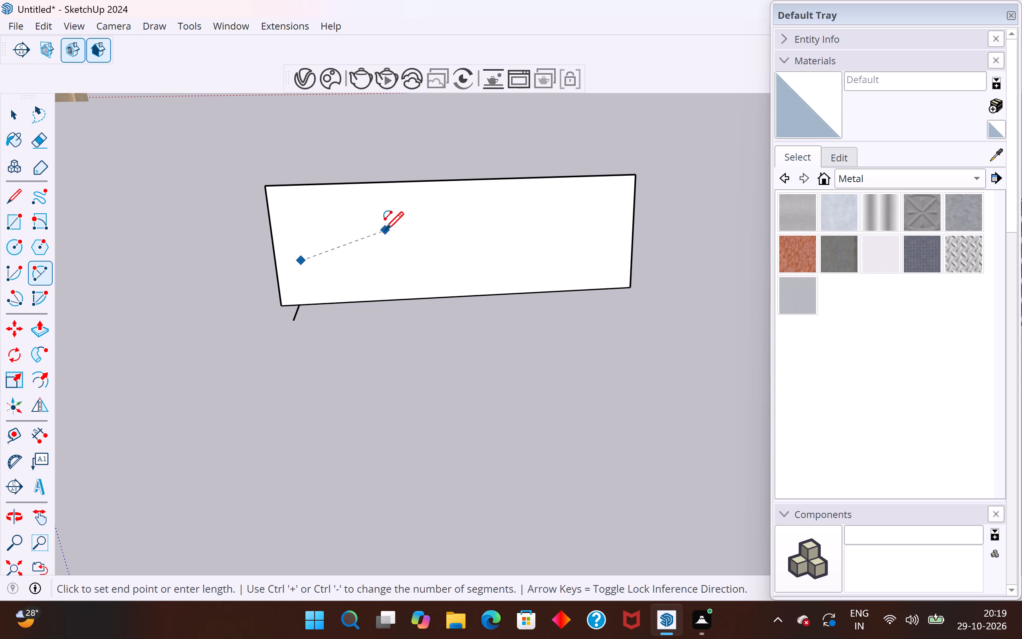
click(386, 230)
click(317, 206)
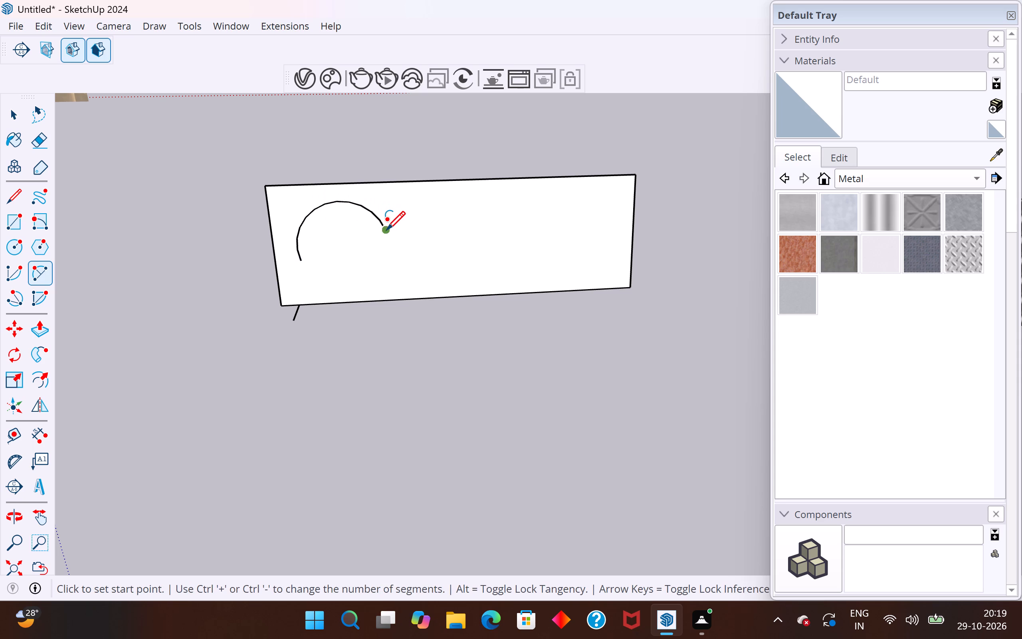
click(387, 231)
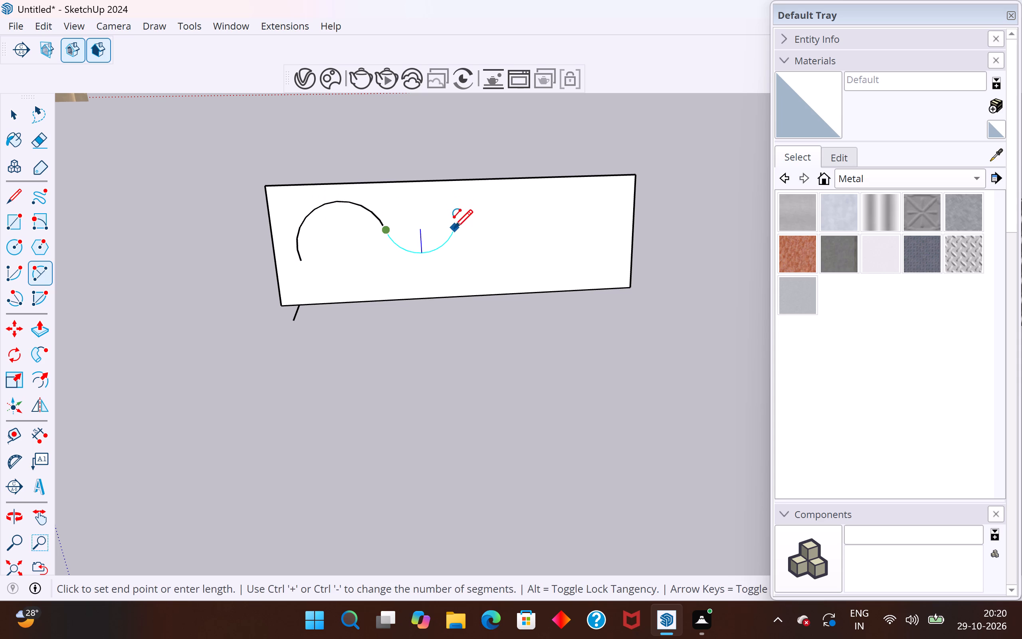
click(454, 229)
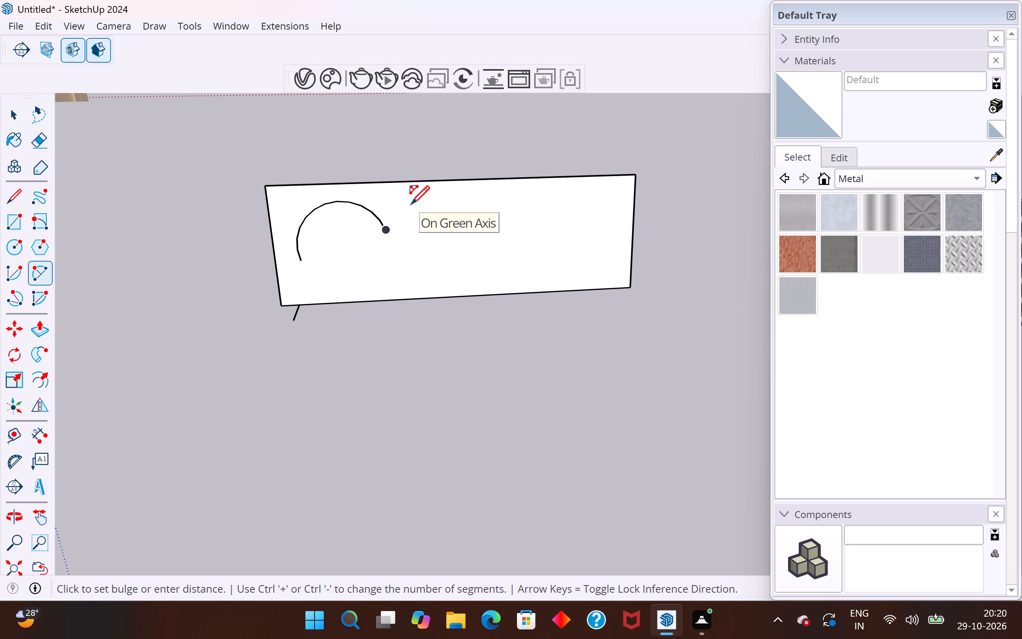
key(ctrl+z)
Continue the cloud's top outline with three connected two-point arcs bulging upwards, from the first arc's end towards the panel's right side.
click(386, 235)
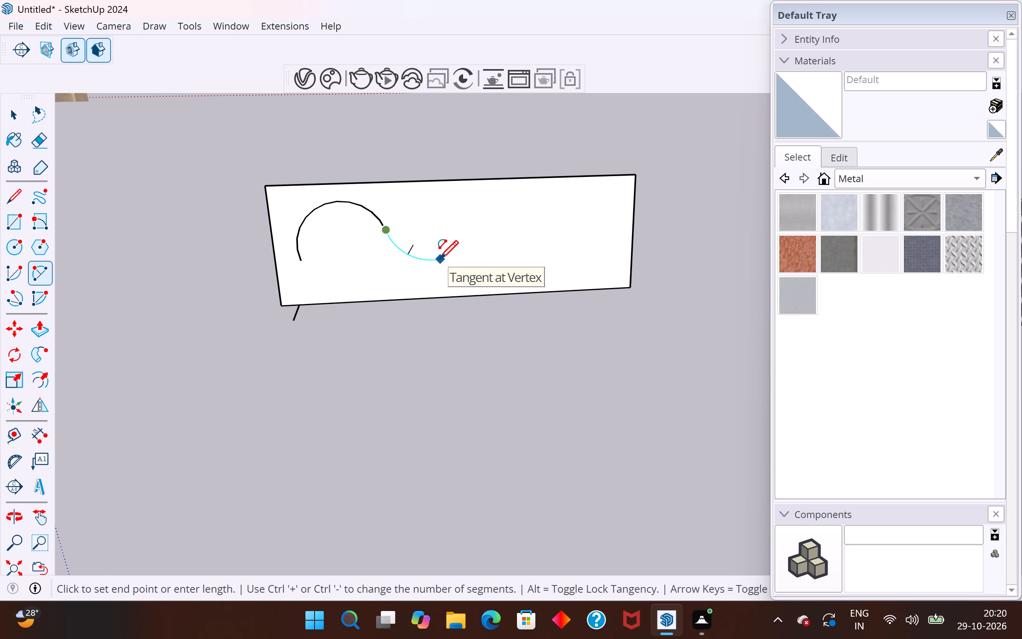
click(440, 259)
click(442, 231)
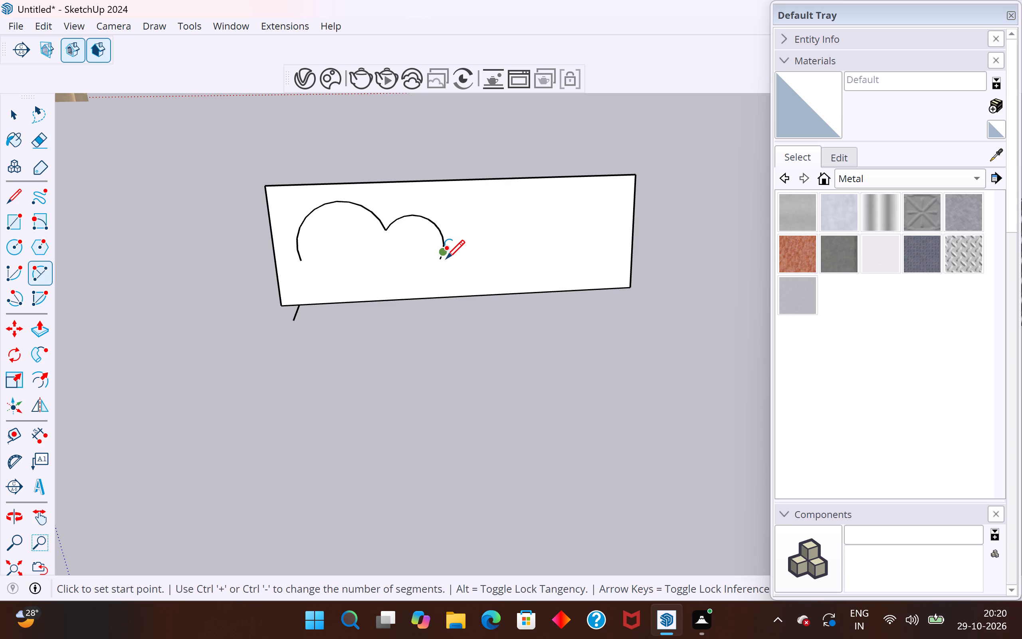
click(446, 259)
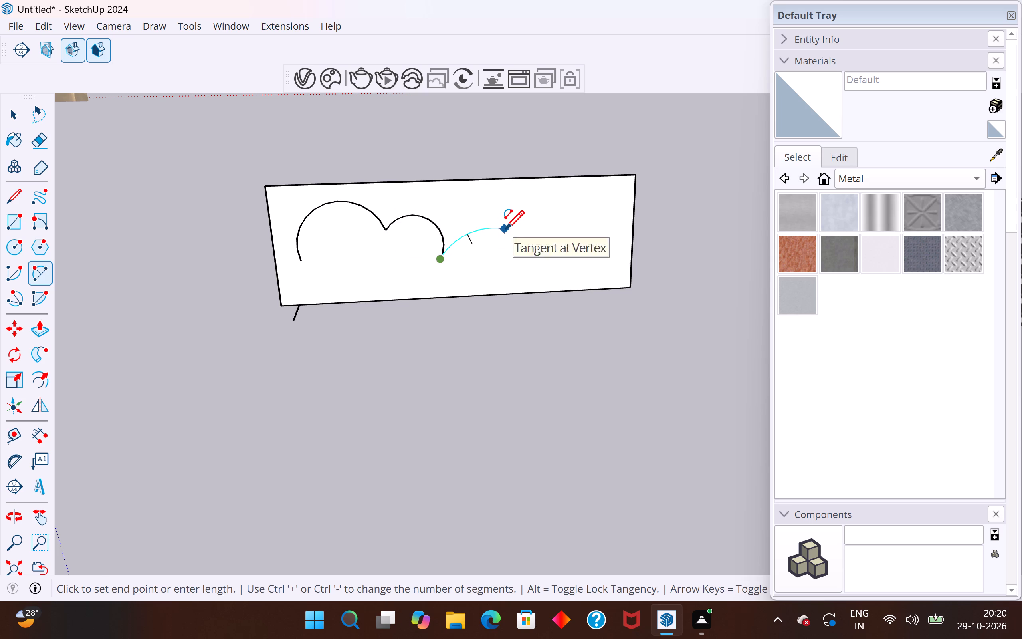
click(509, 232)
click(482, 218)
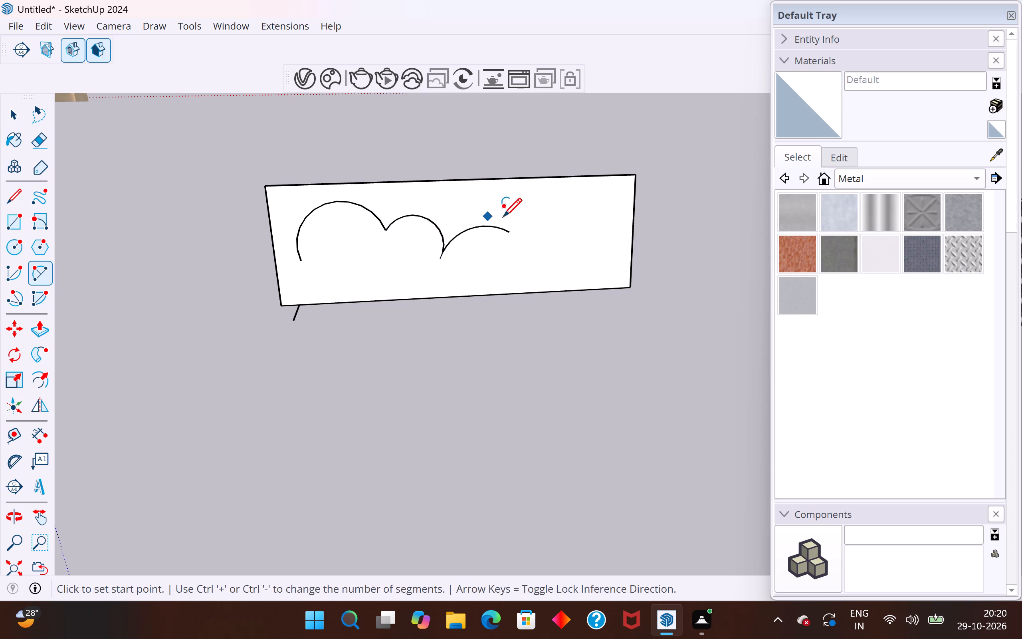
click(508, 234)
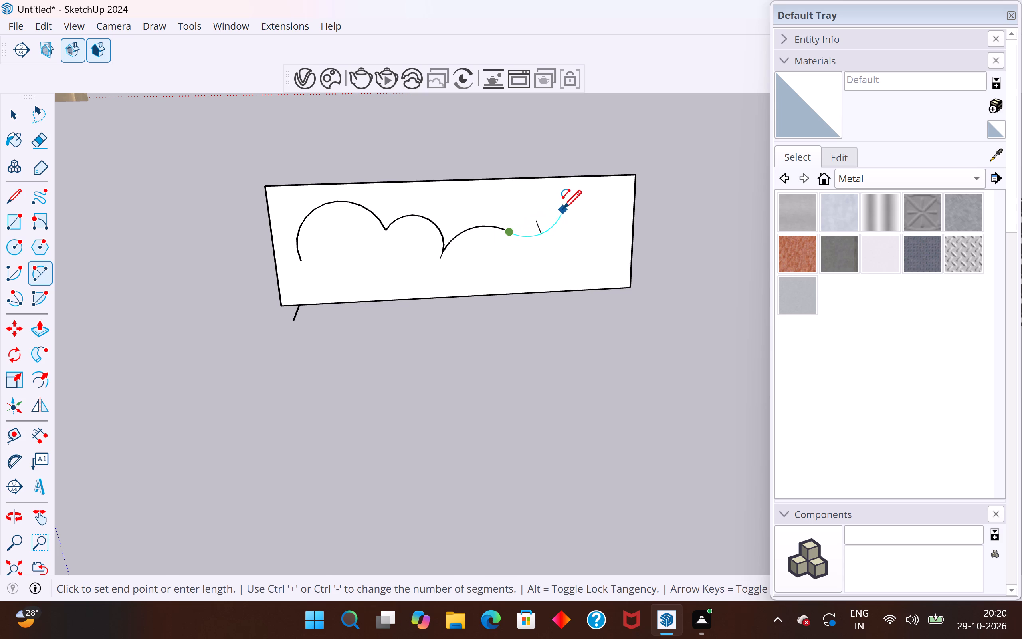
click(563, 203)
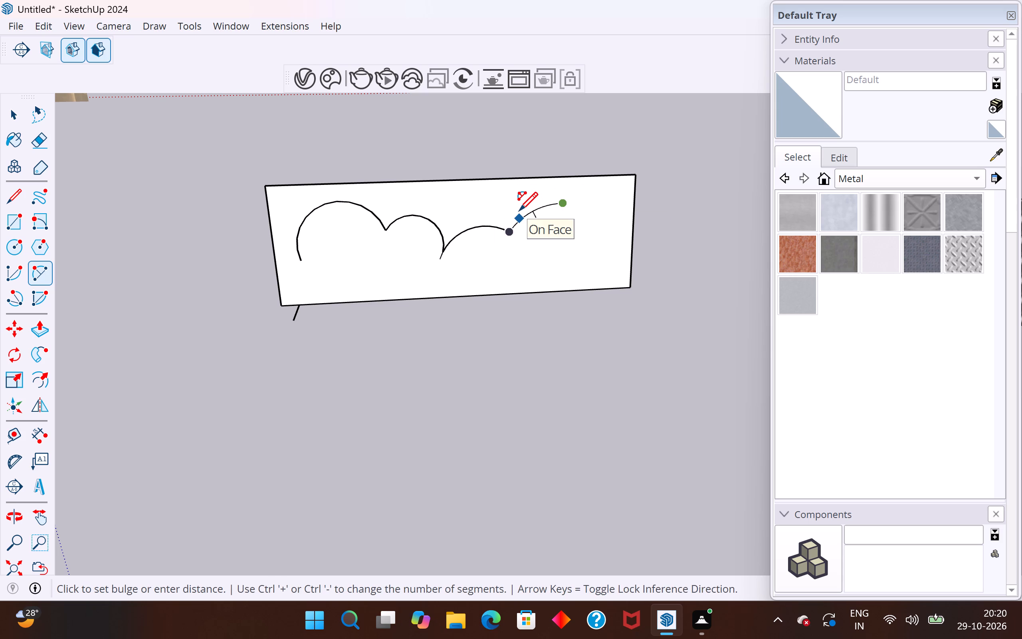
click(511, 202)
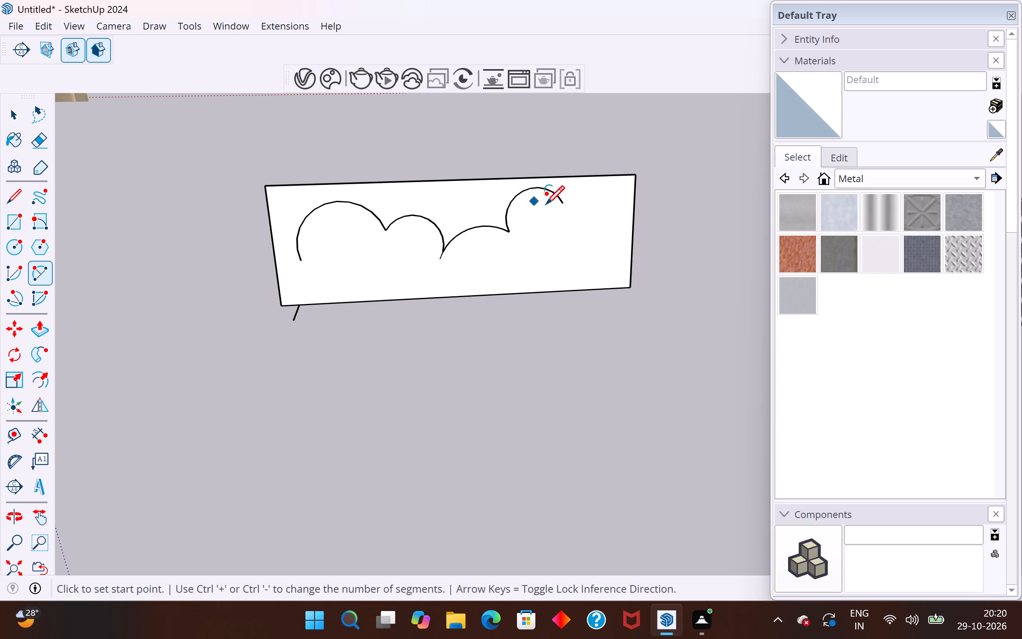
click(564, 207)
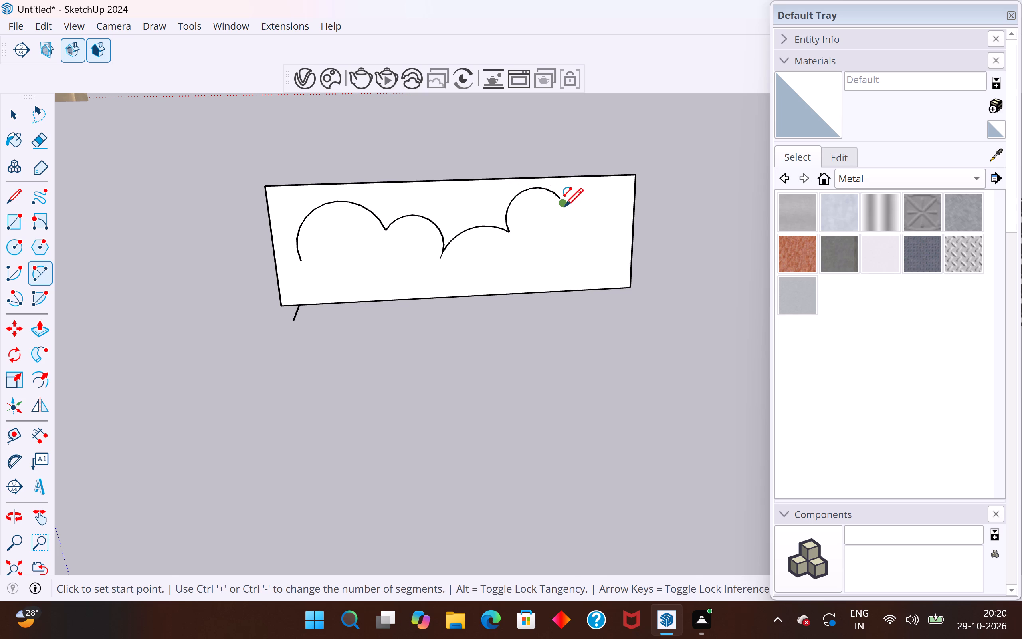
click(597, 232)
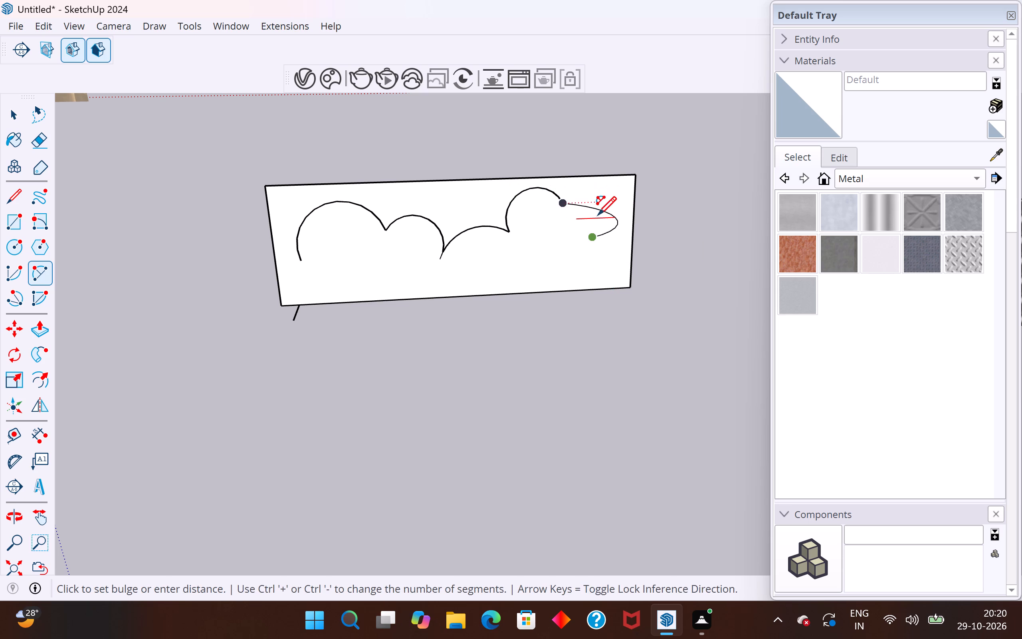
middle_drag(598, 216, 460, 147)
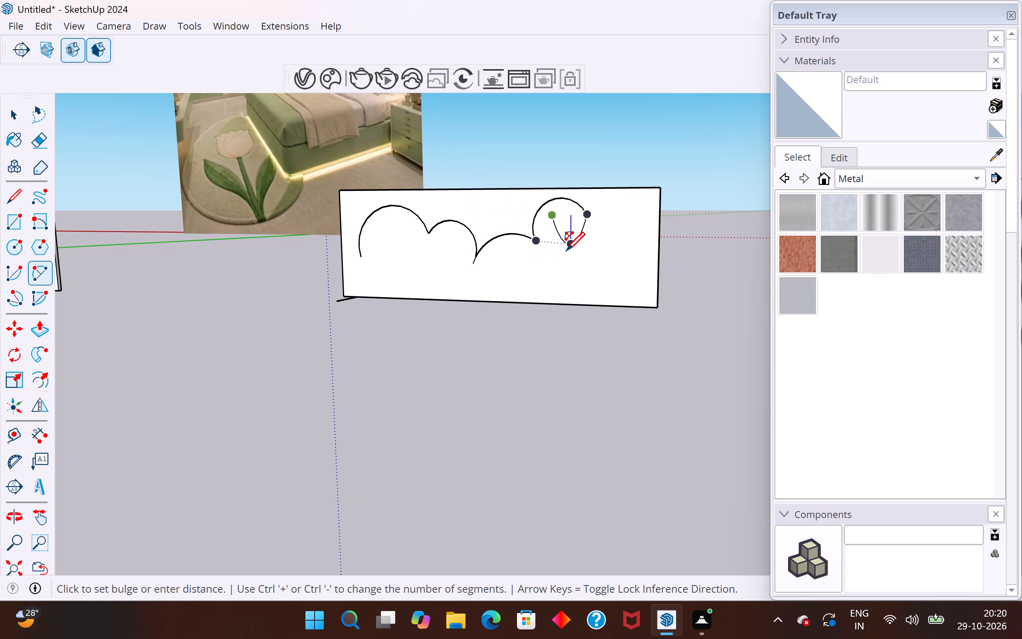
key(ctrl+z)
Draw a two-point arc curving down near the panel's right edge and a small outward-bulging arc below it for the cloud's right end.
click(587, 215)
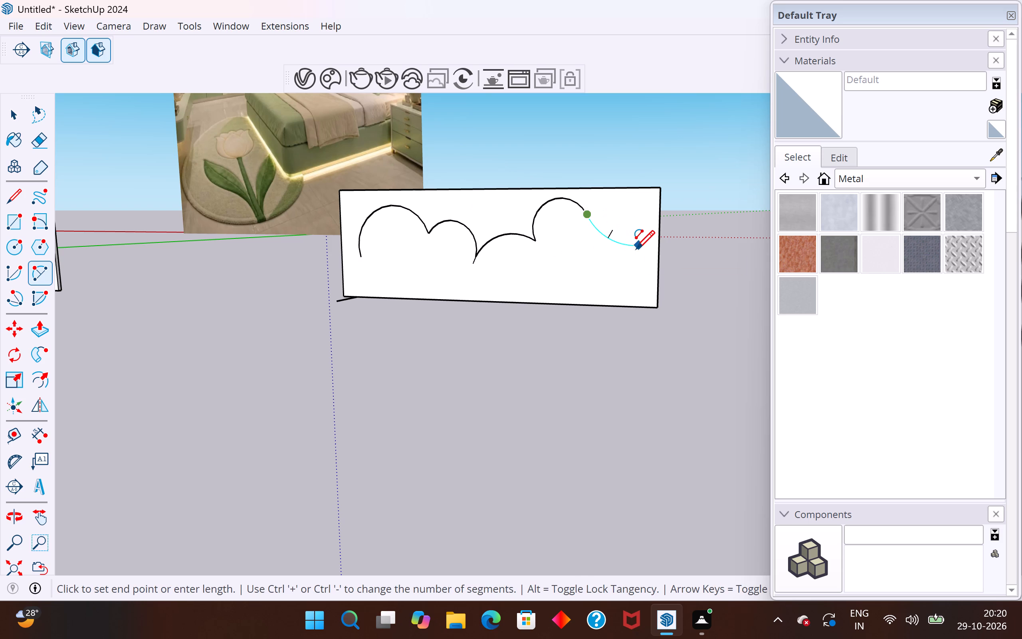
click(629, 252)
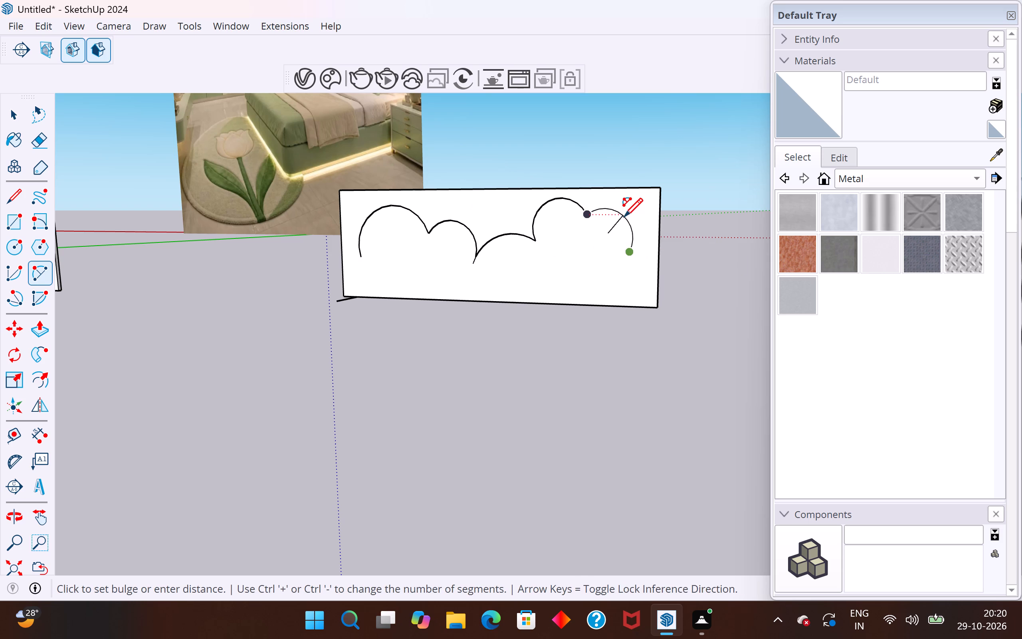
click(625, 216)
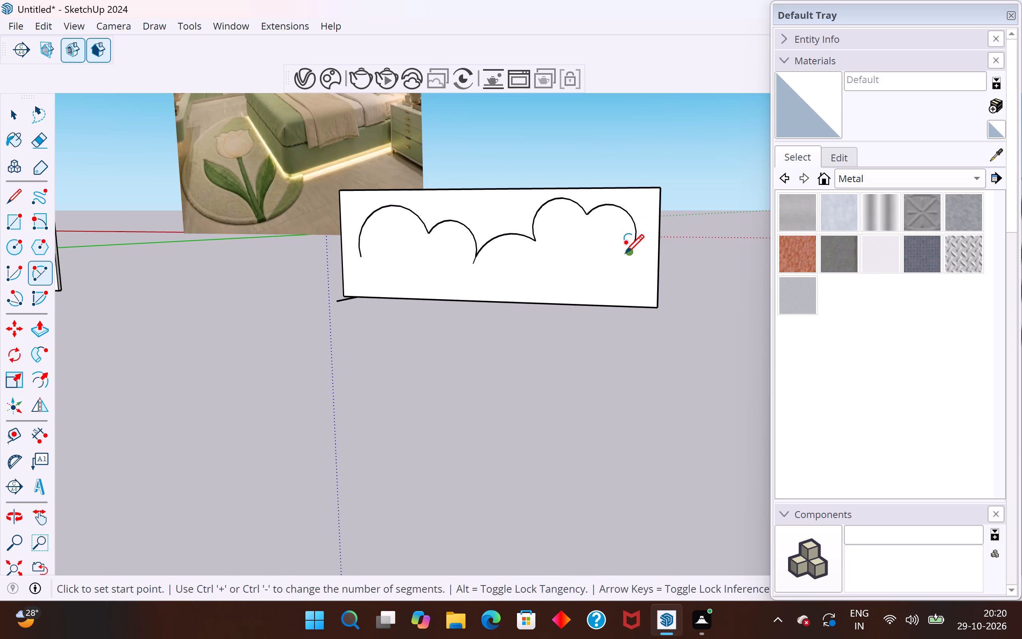
click(625, 253)
click(628, 281)
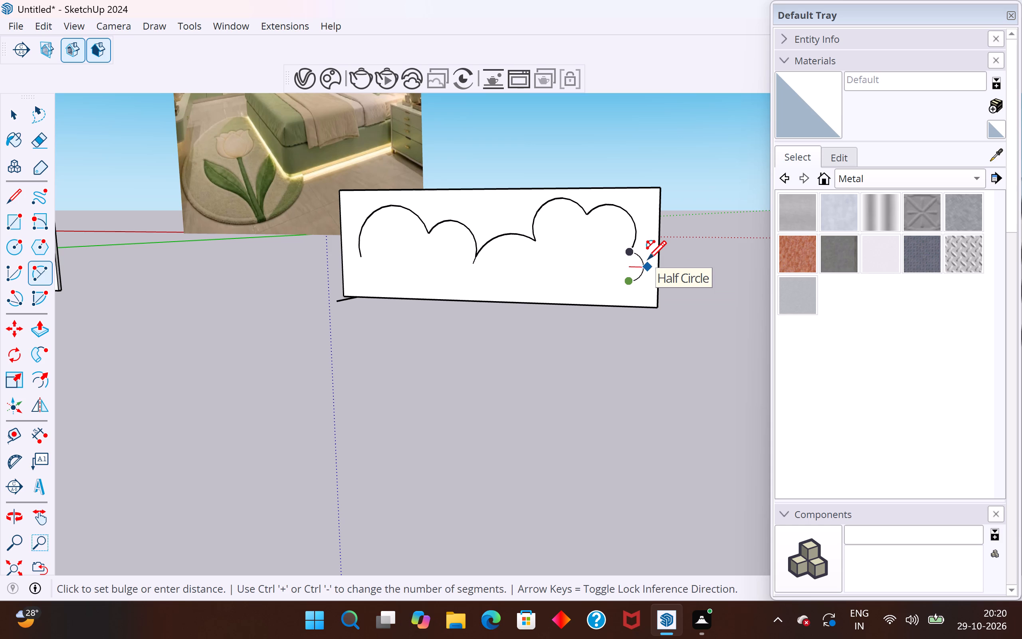
click(648, 259)
Close the cloud's underside with three connected two-point arcs bulging down, up and down, from the first arc's lower end to the right end.
click(364, 257)
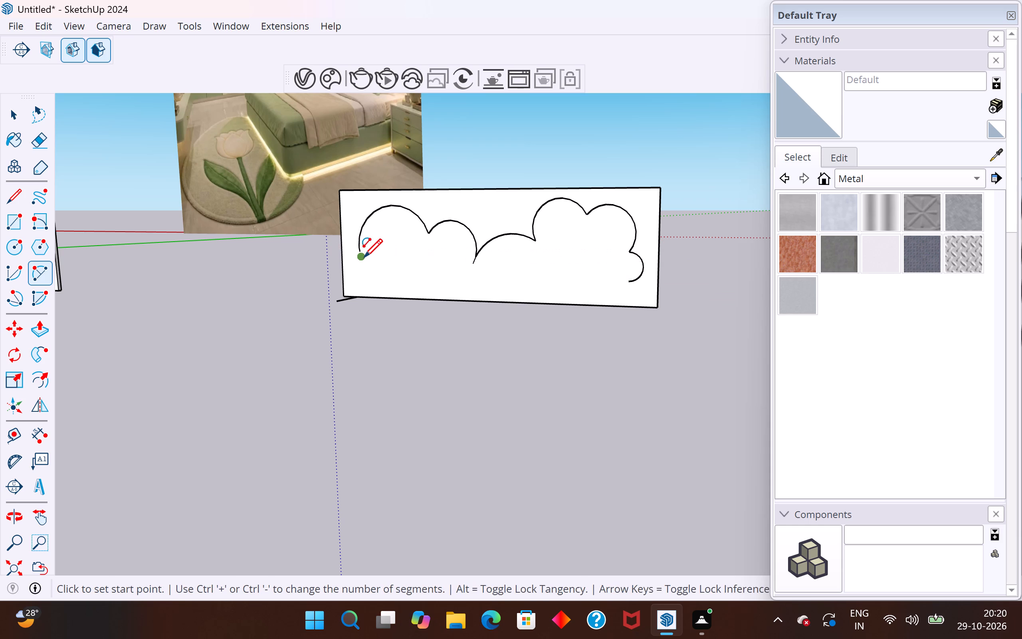
drag(498, 281, 493, 284)
scroll(409, 288, up, 3)
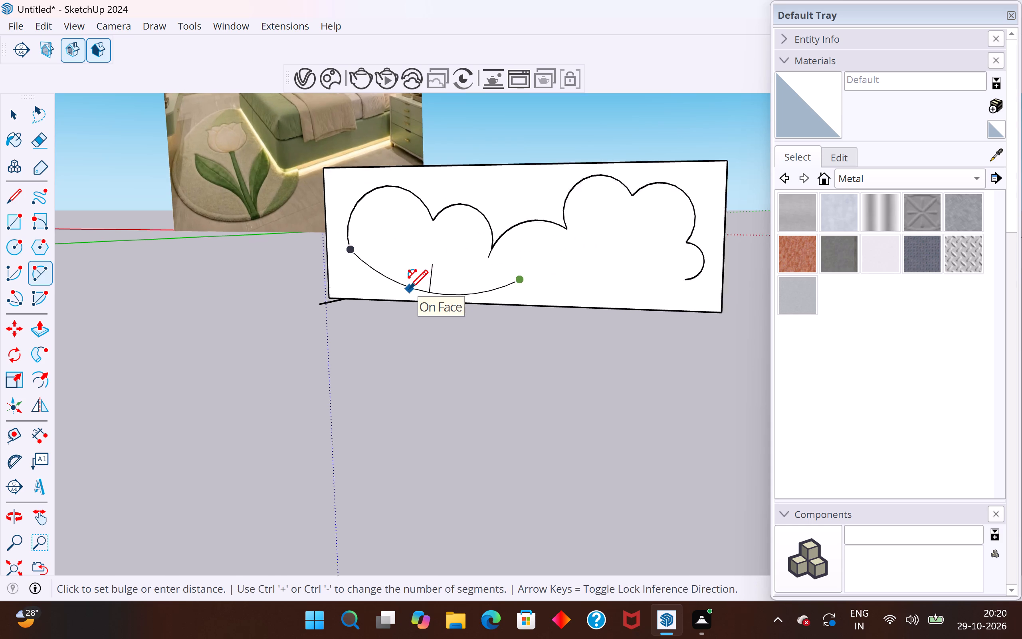
click(383, 284)
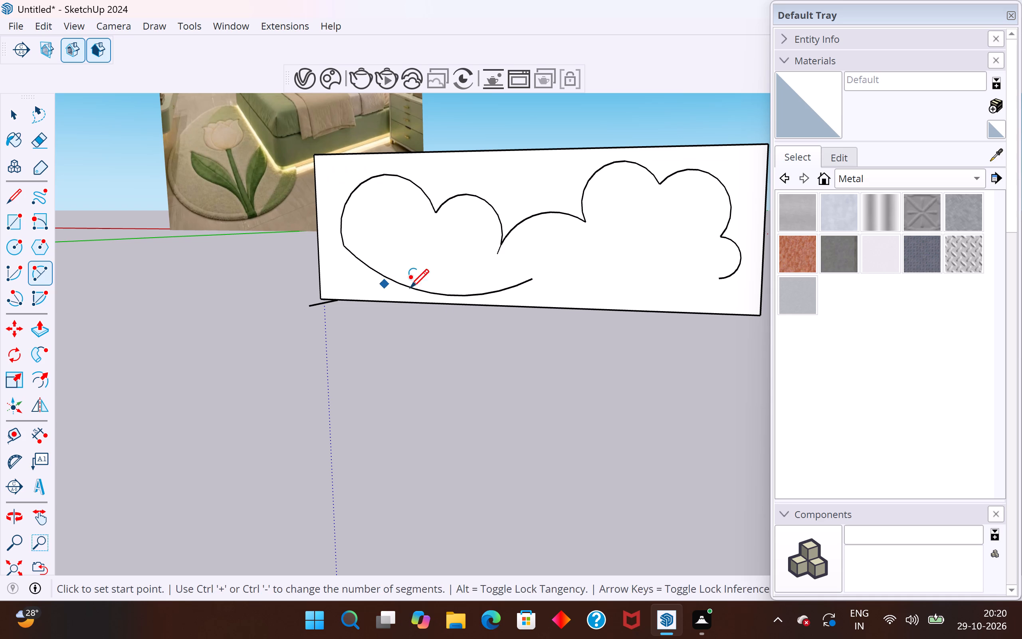
click(535, 278)
click(625, 277)
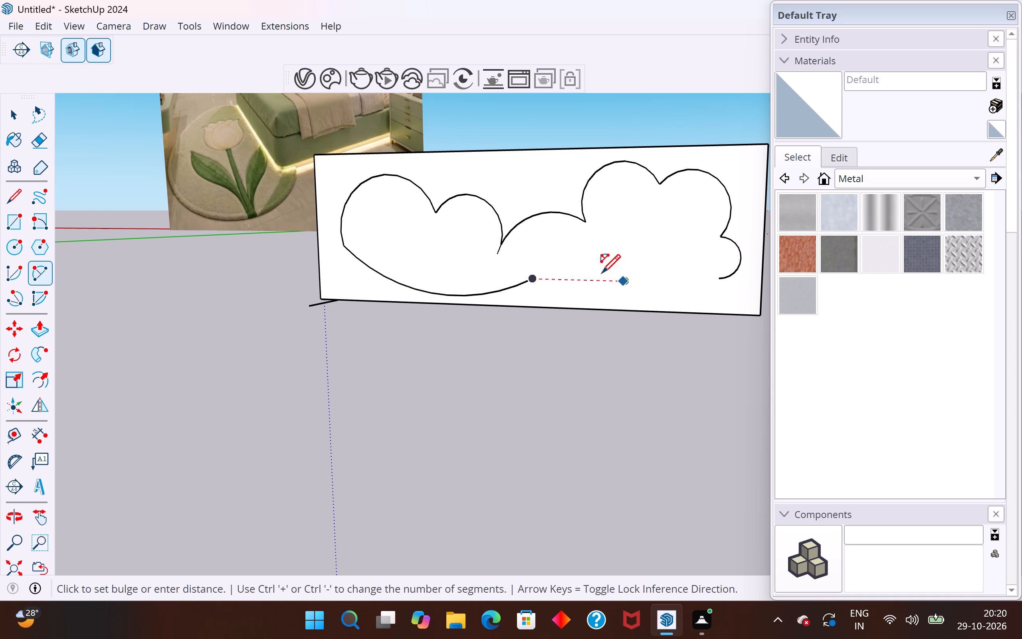
click(575, 268)
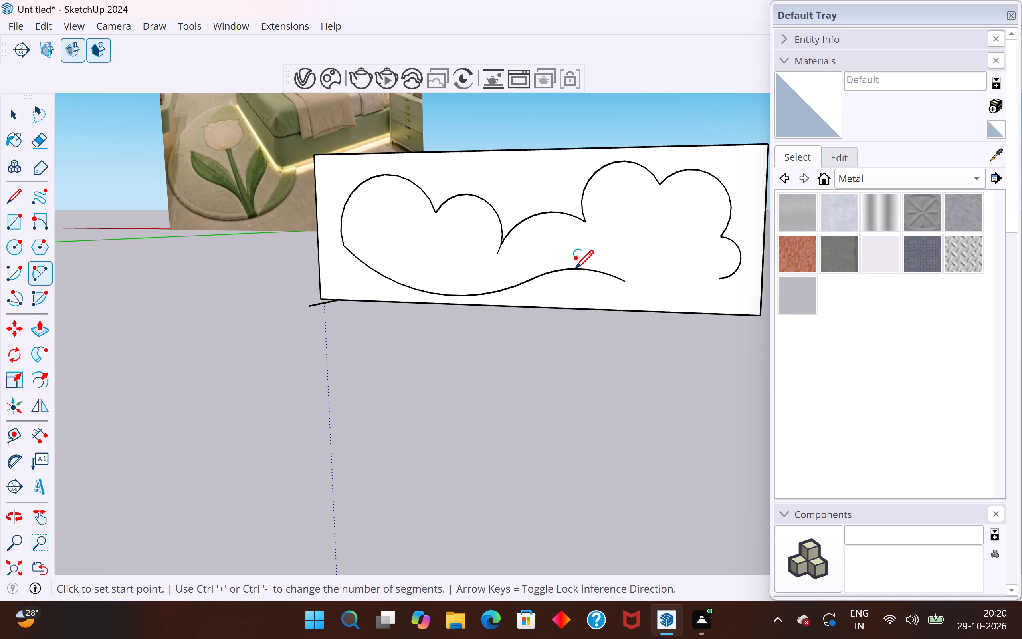
click(627, 281)
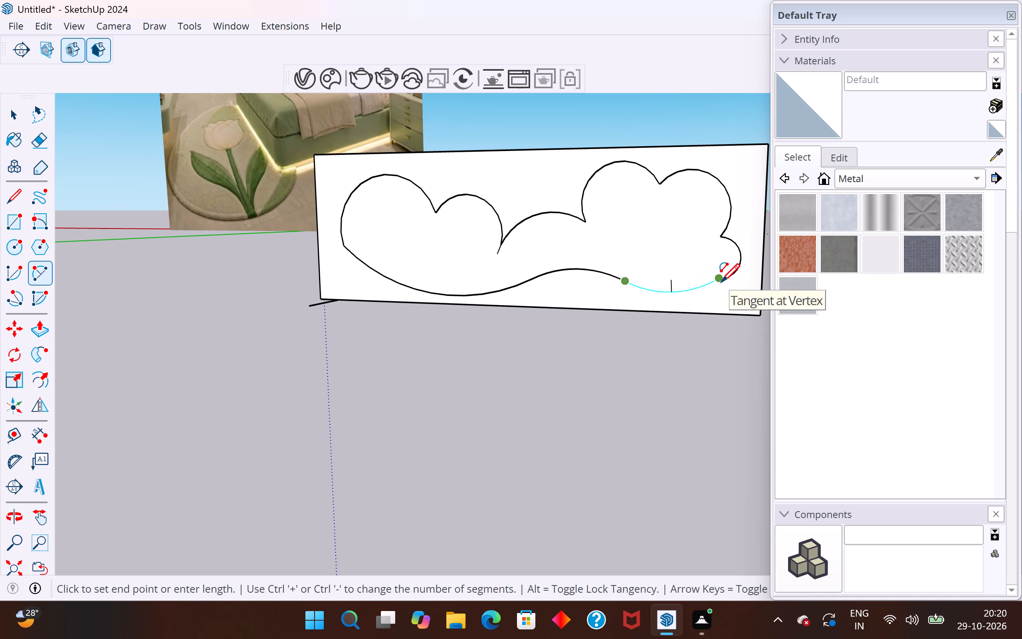
click(721, 282)
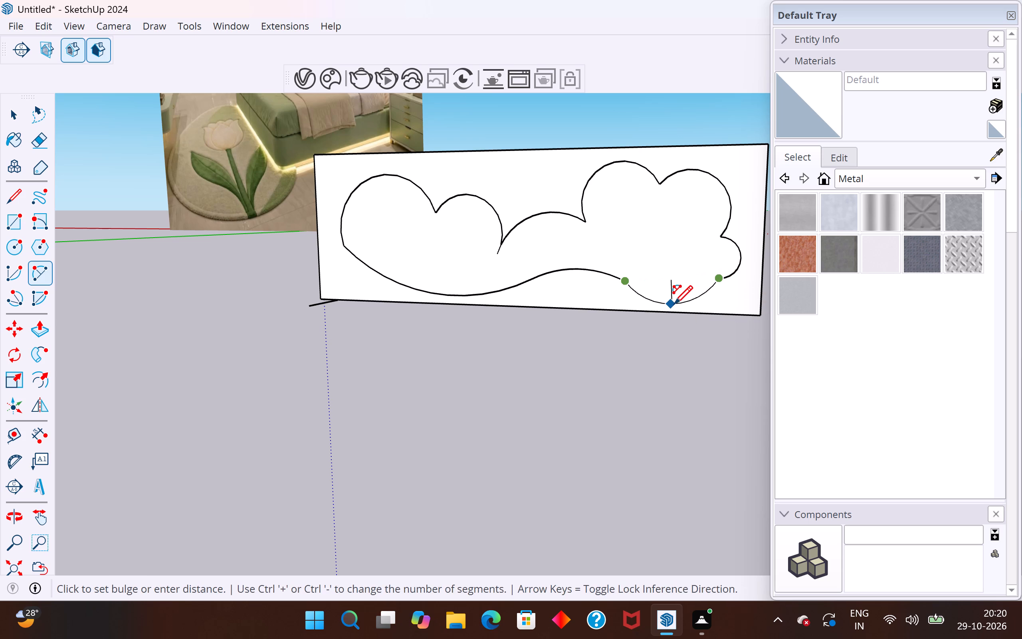
click(674, 300)
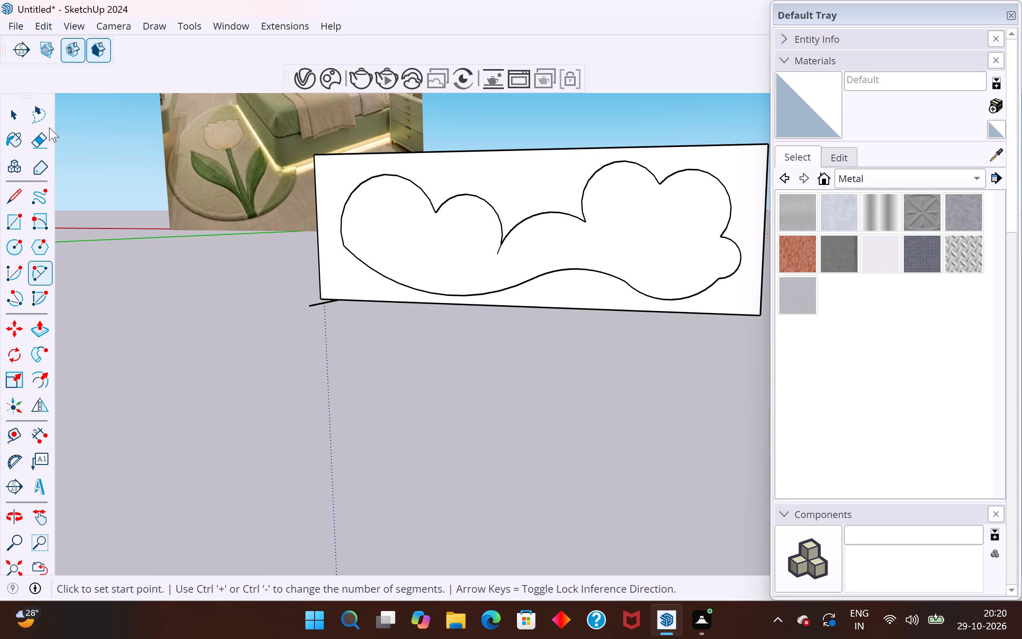
Check whether the cloud outline forms its own face by selecting inside it.
click(22, 121)
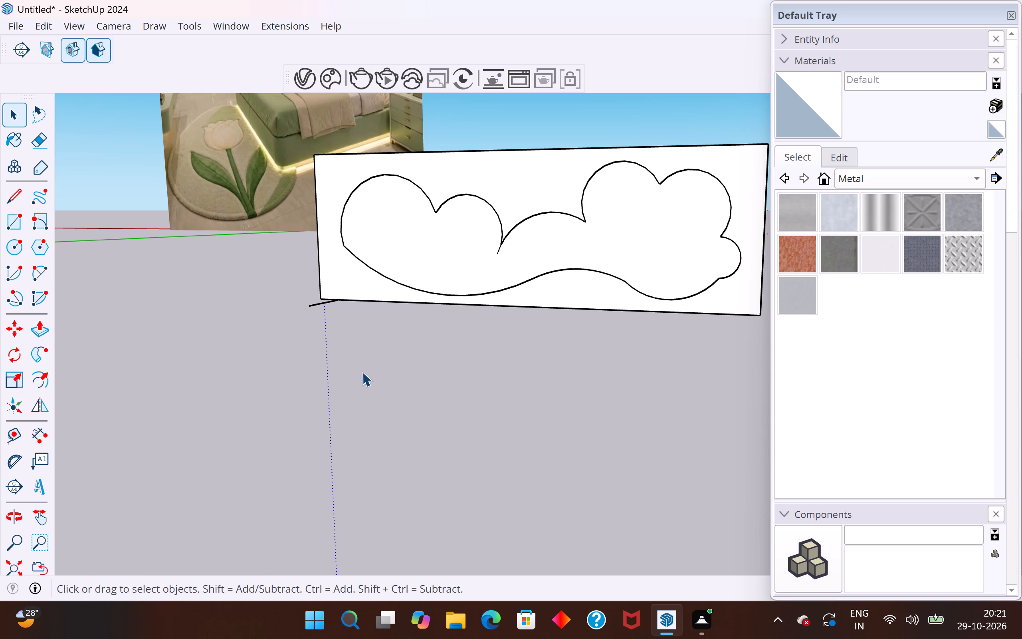
scroll(362, 372, down, 3)
middle_drag(396, 375, 587, 422)
scroll(452, 298, up, 3)
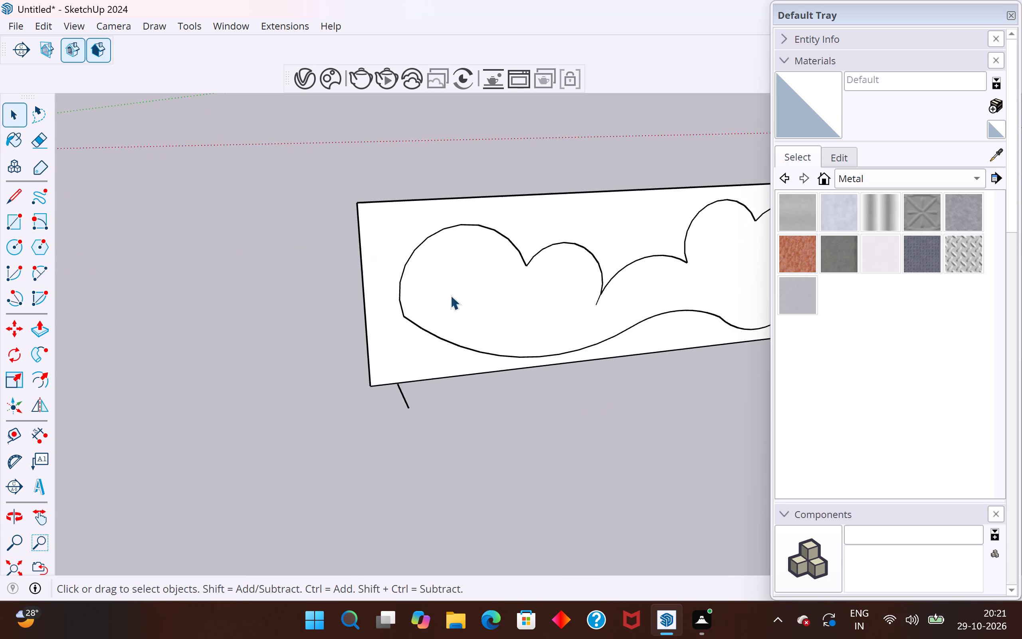
scroll(204, 364, down, 5)
middle_drag(391, 407, 433, 417)
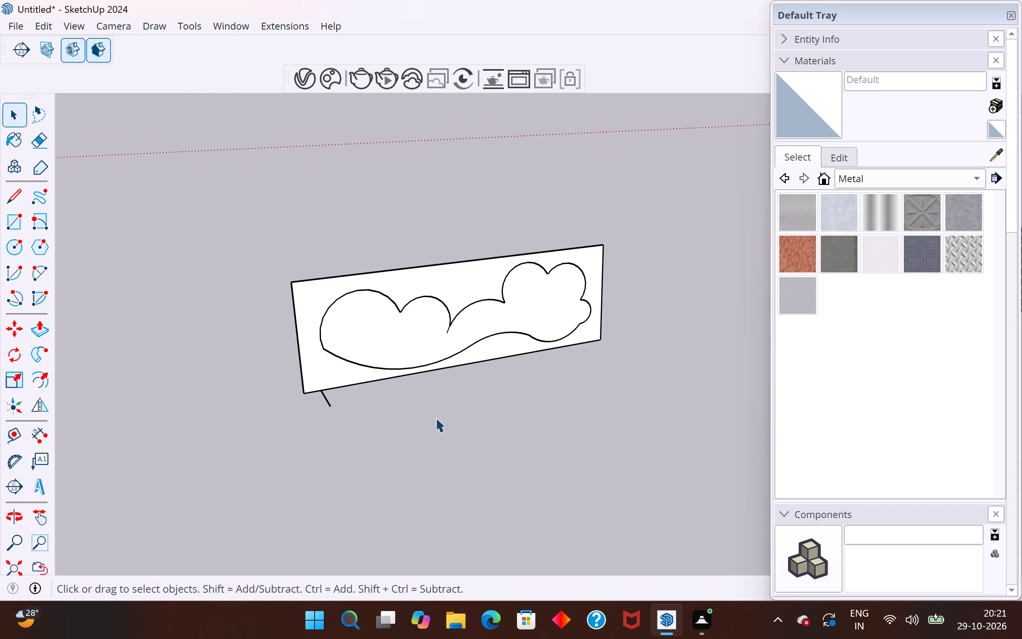
click(391, 323)
Draw a two-point arc rounding the cloud's sharp lower-left corner, from the first arc's side to the underside curve.
scroll(323, 338, up, 13)
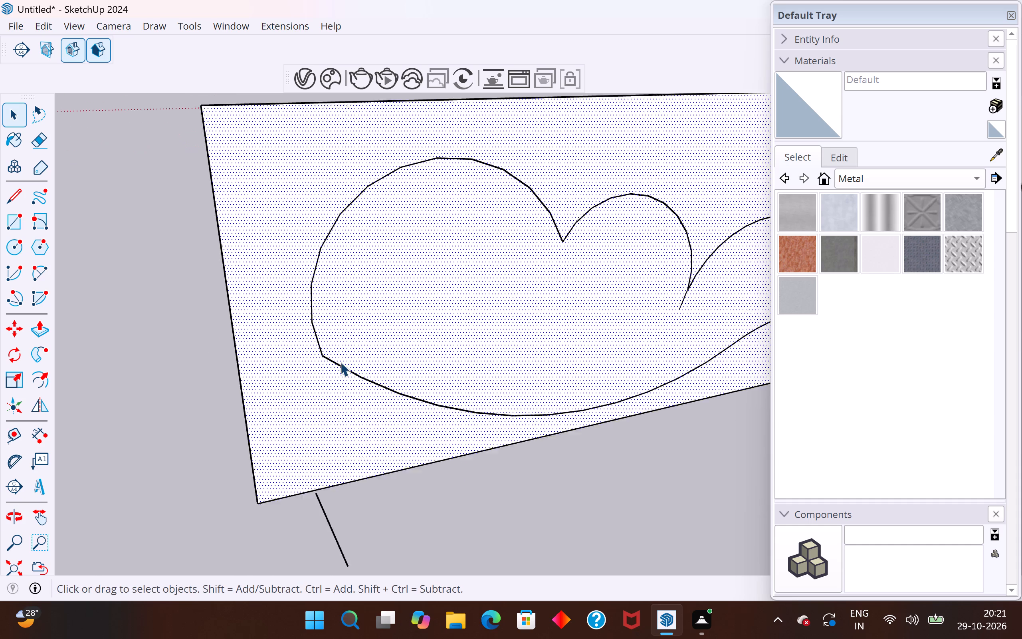
scroll(340, 362, up, 2)
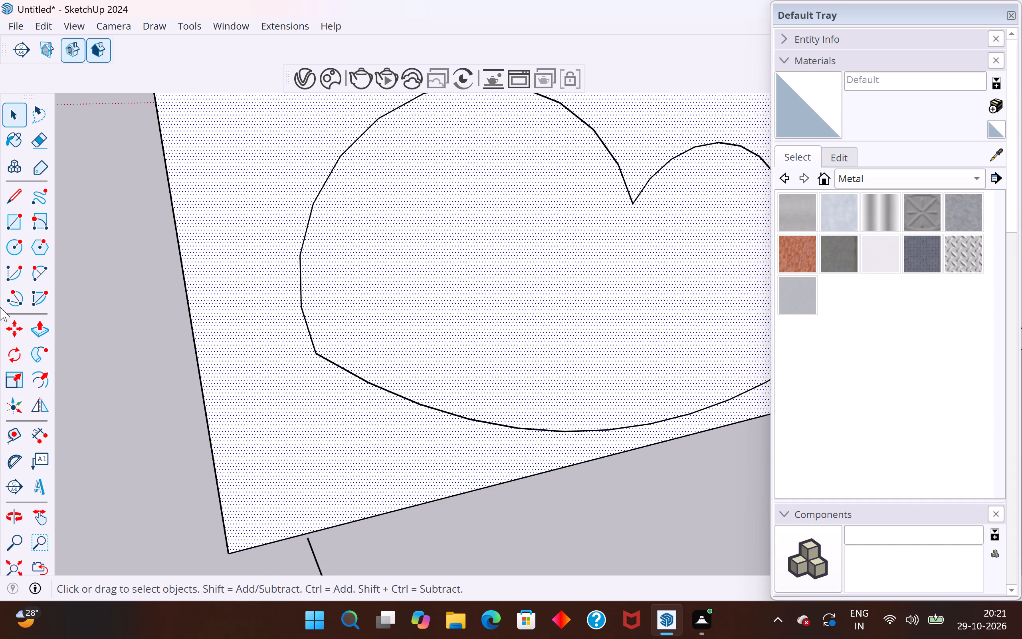
click(34, 270)
click(299, 255)
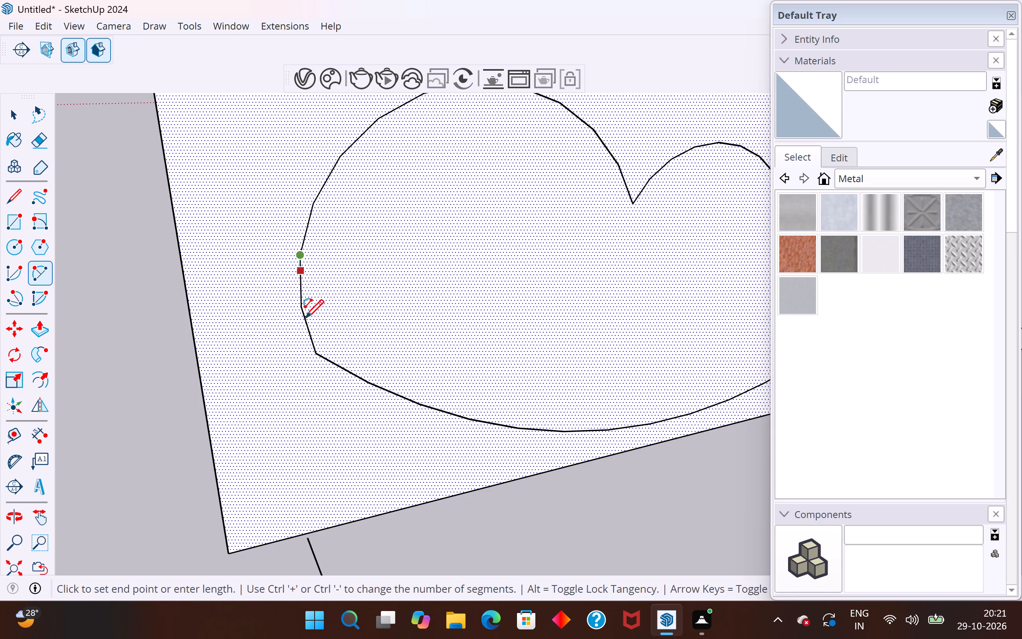
click(392, 393)
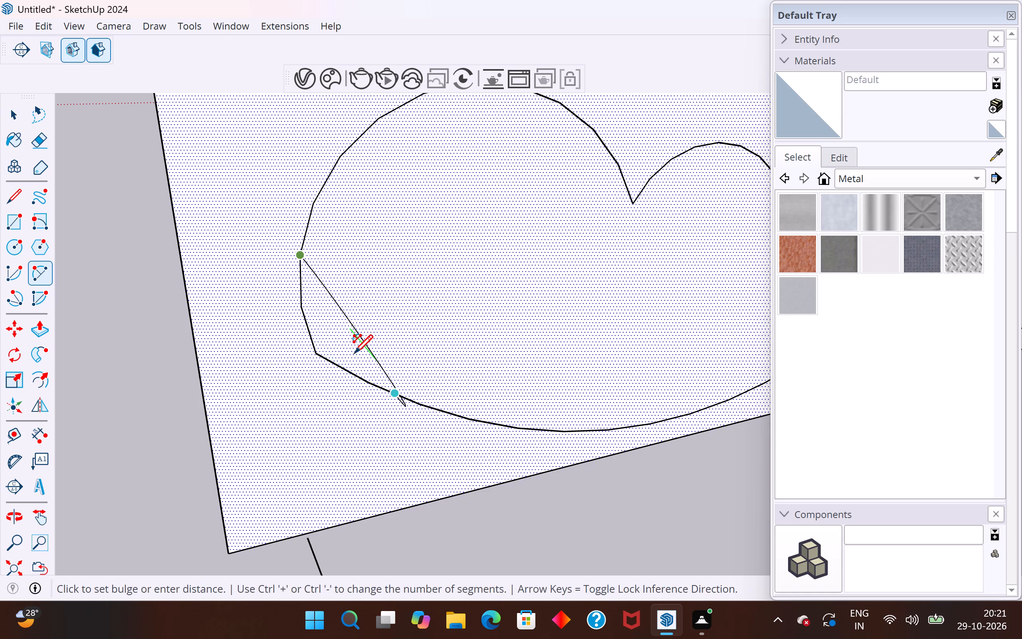
click(329, 353)
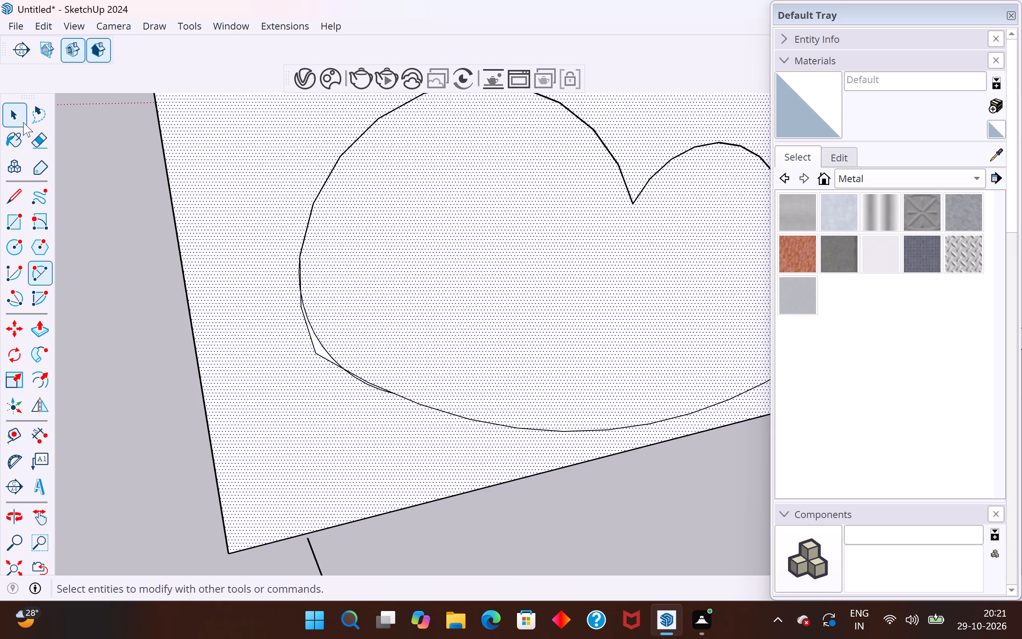
Delete the leftover segments of the old outline around the new rounding arc at the cloud's lower-left corner.
click(17, 113)
click(312, 345)
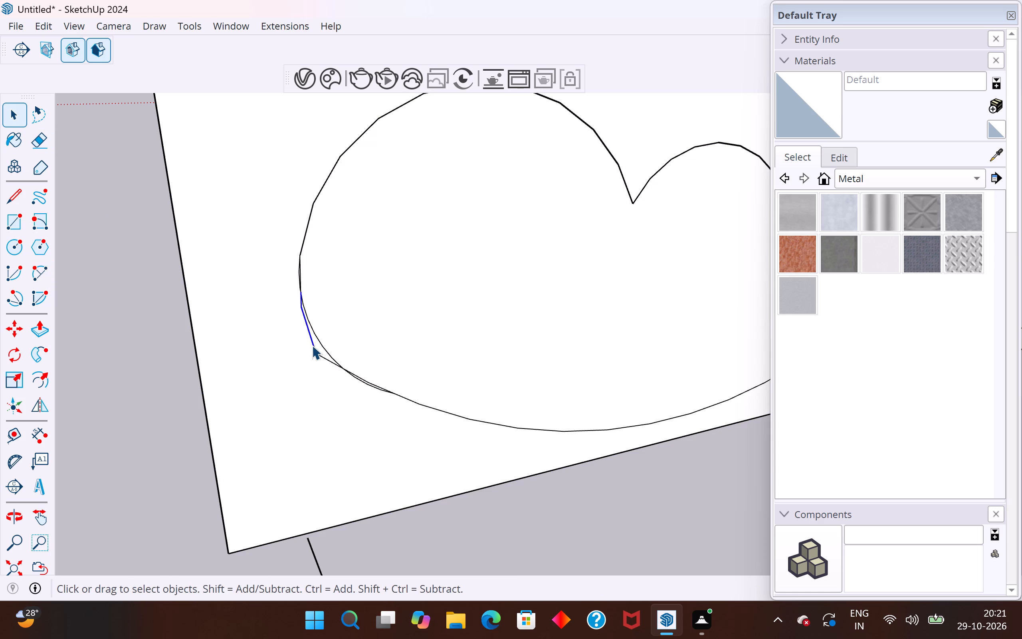
key(Delete)
click(326, 363)
key(Delete)
click(366, 381)
key(Delete)
click(373, 383)
key(Delete)
Delete the rounding arc at the cloud's lower-left corner.
scroll(295, 401, down, 10)
scroll(316, 391, up, 3)
click(315, 391)
key(Delete)
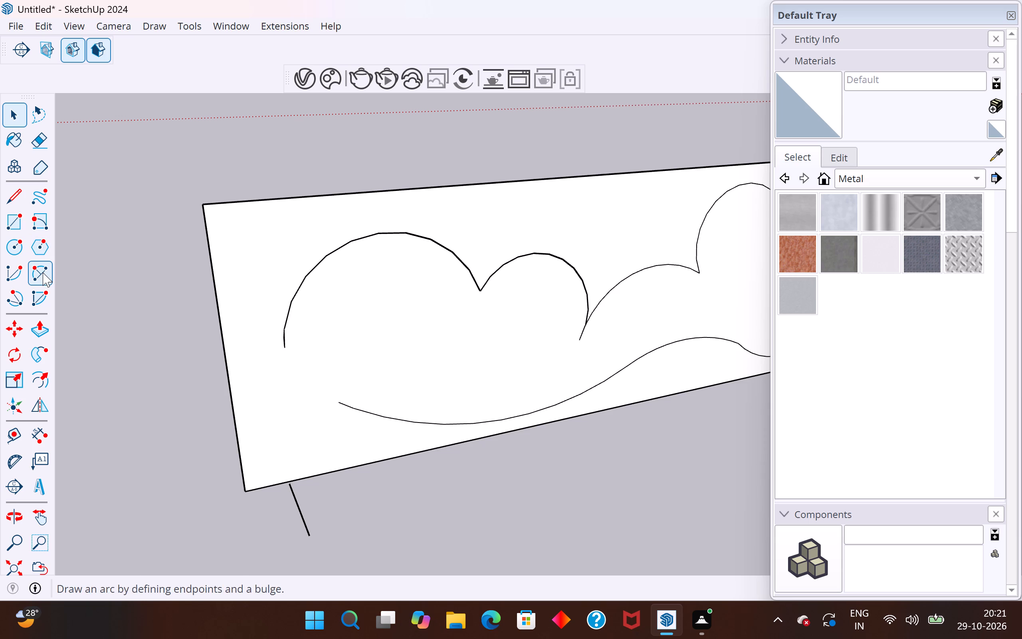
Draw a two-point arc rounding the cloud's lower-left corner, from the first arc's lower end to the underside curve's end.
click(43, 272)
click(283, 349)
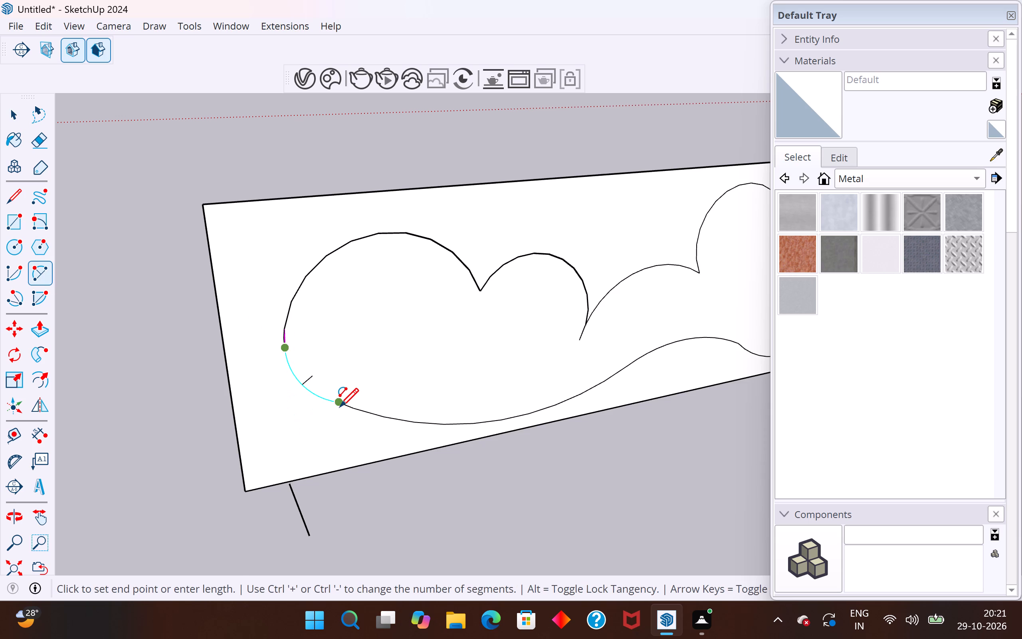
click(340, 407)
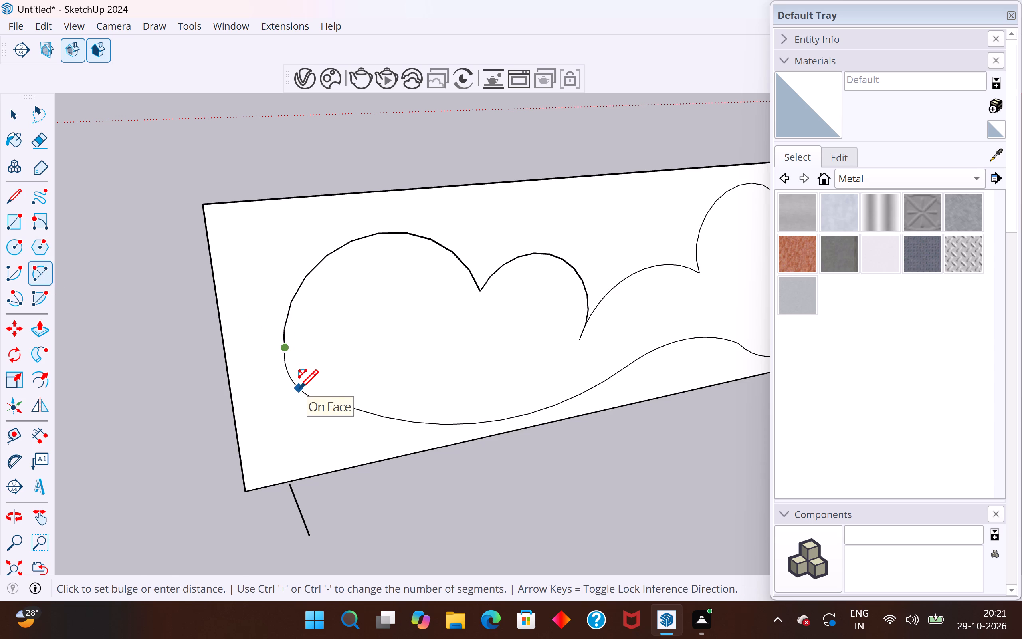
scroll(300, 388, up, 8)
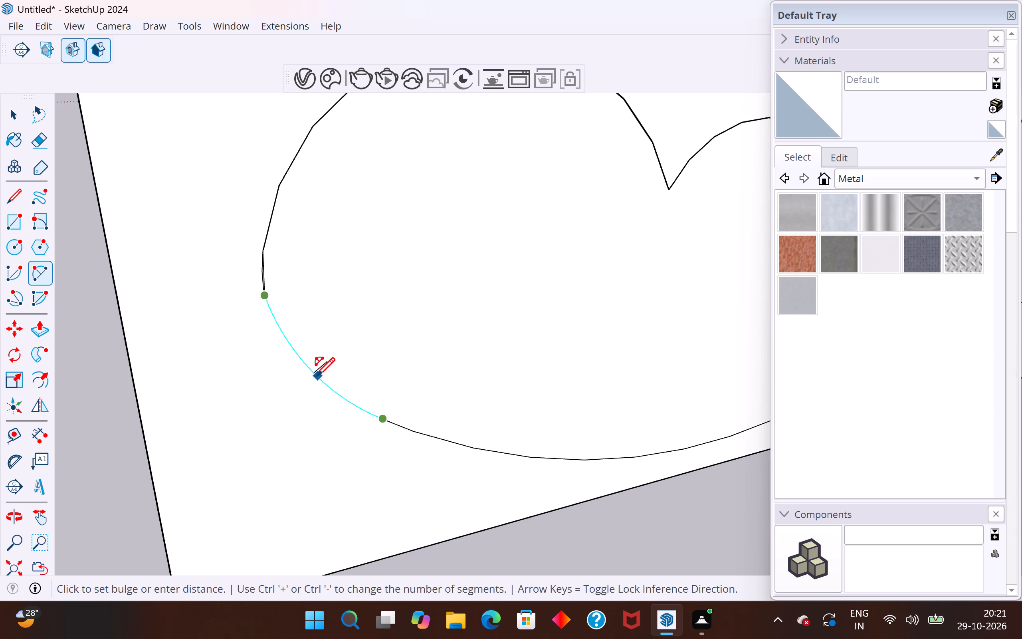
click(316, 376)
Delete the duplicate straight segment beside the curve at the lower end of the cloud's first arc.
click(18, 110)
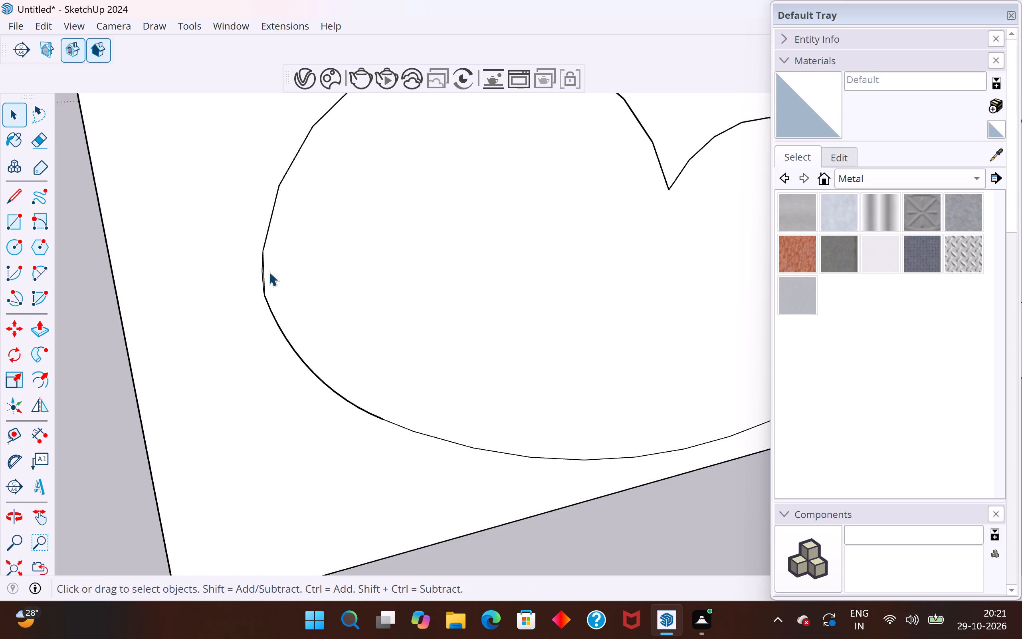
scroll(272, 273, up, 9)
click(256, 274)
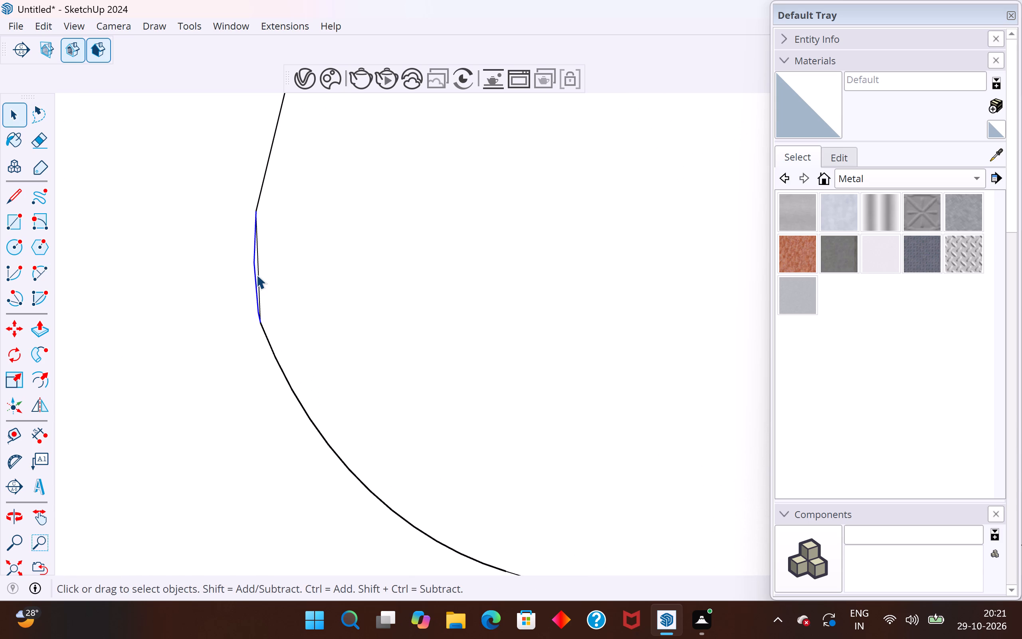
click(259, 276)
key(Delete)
Check whether the cloud outline forms its own face by selecting inside it with its bounding edges.
scroll(222, 322, down, 20)
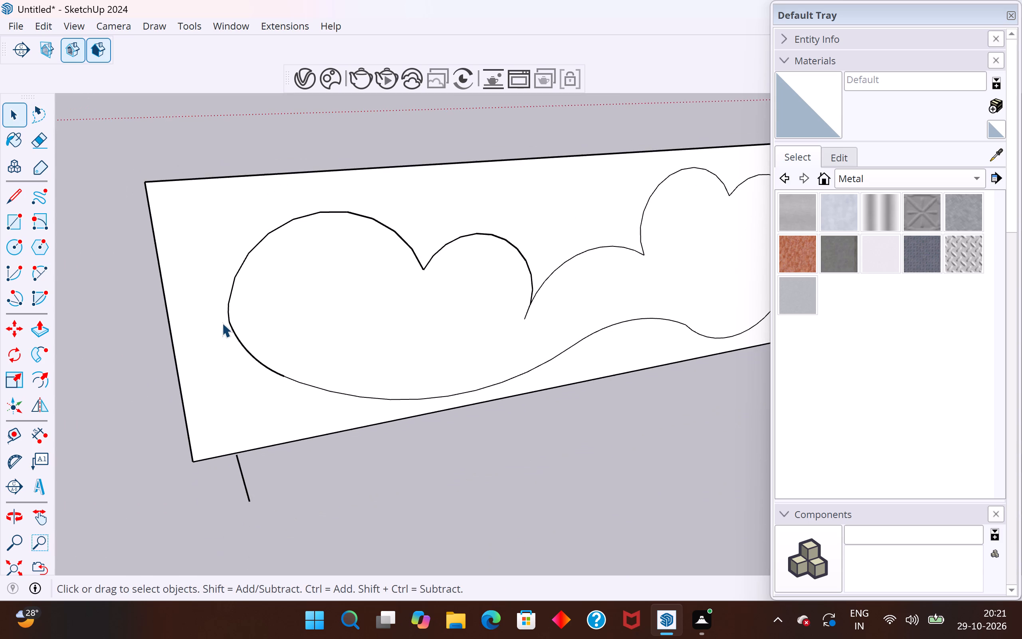
middle_drag(253, 355, 301, 387)
scroll(261, 364, down, 1)
scroll(177, 342, down, 11)
middle_drag(420, 325, 338, 304)
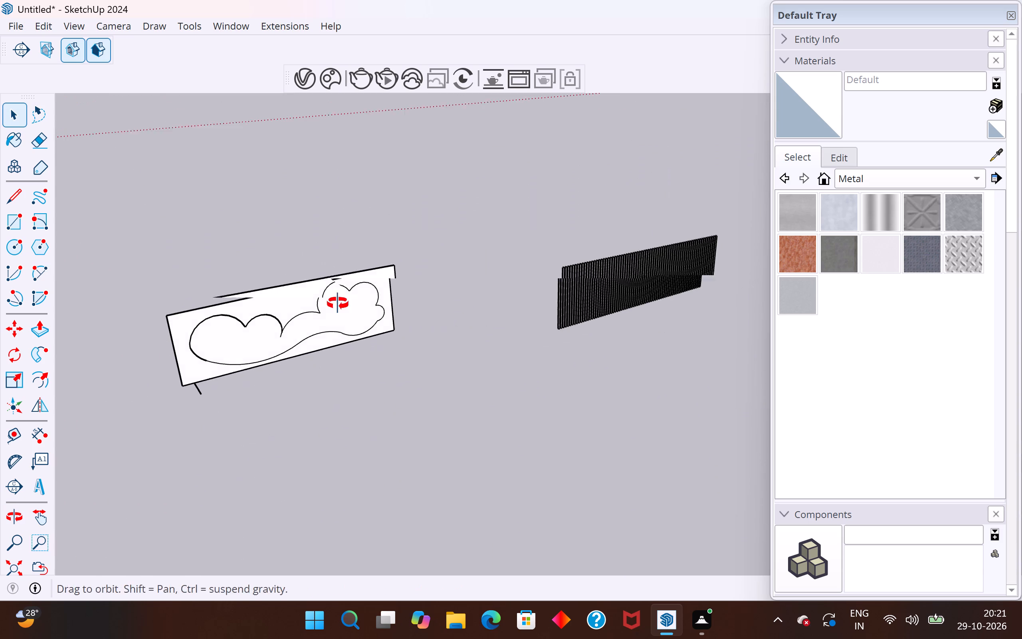
middle_drag(338, 304, 333, 302)
double_click(333, 300)
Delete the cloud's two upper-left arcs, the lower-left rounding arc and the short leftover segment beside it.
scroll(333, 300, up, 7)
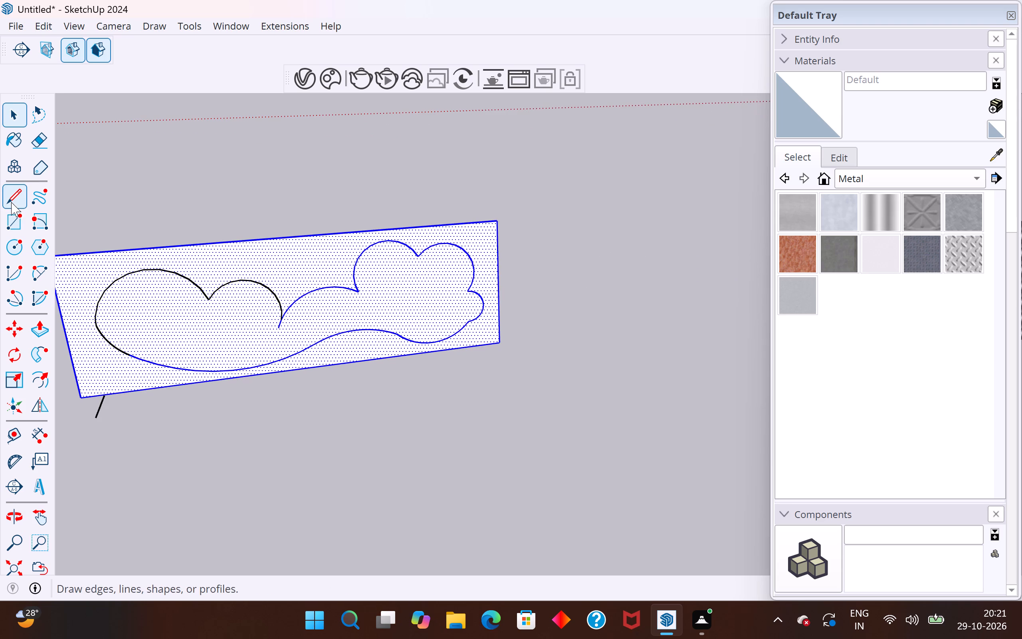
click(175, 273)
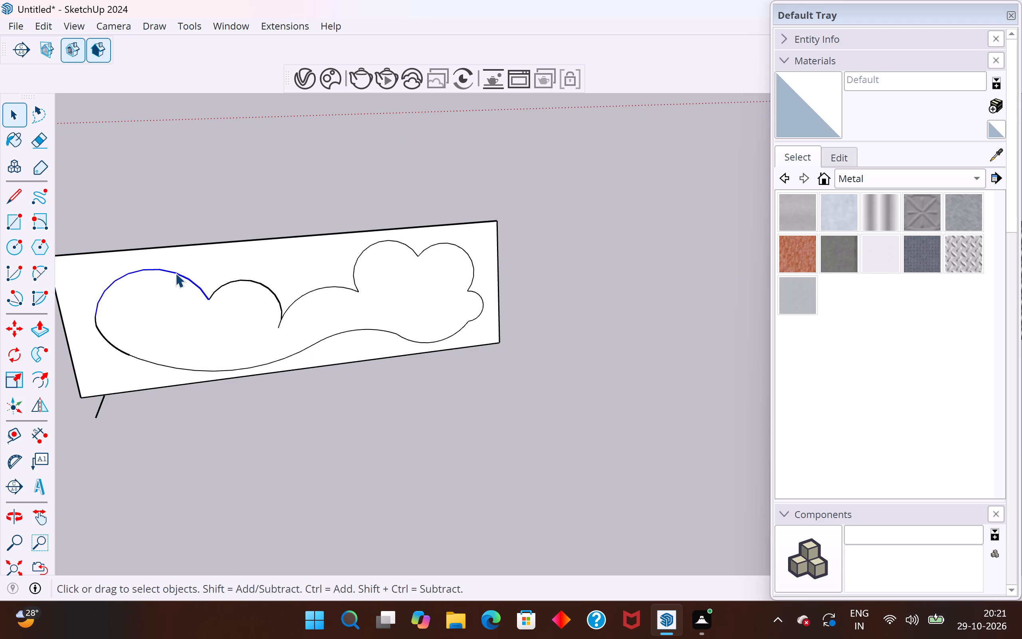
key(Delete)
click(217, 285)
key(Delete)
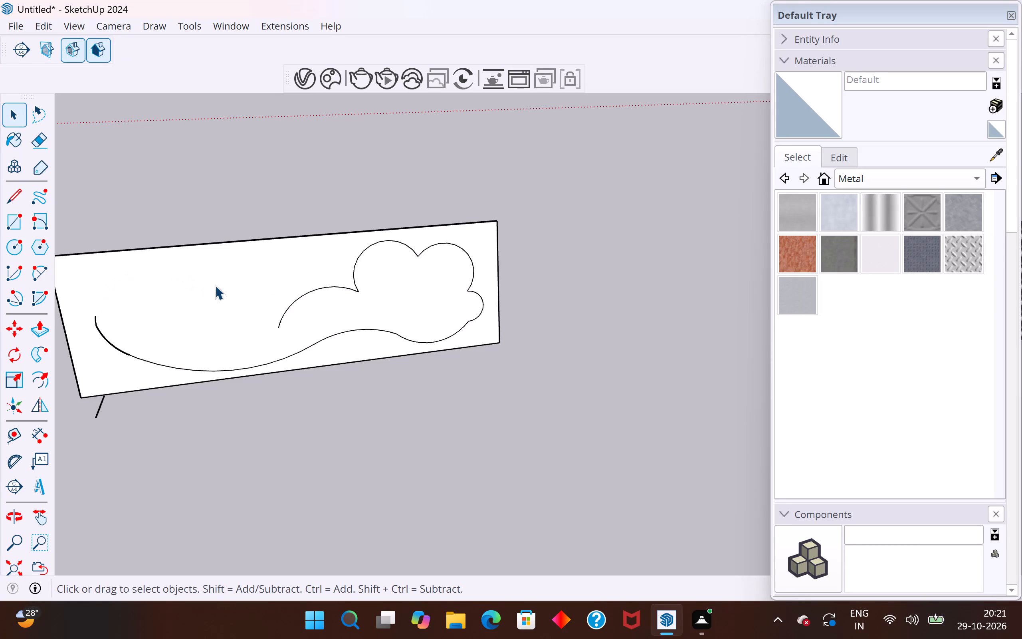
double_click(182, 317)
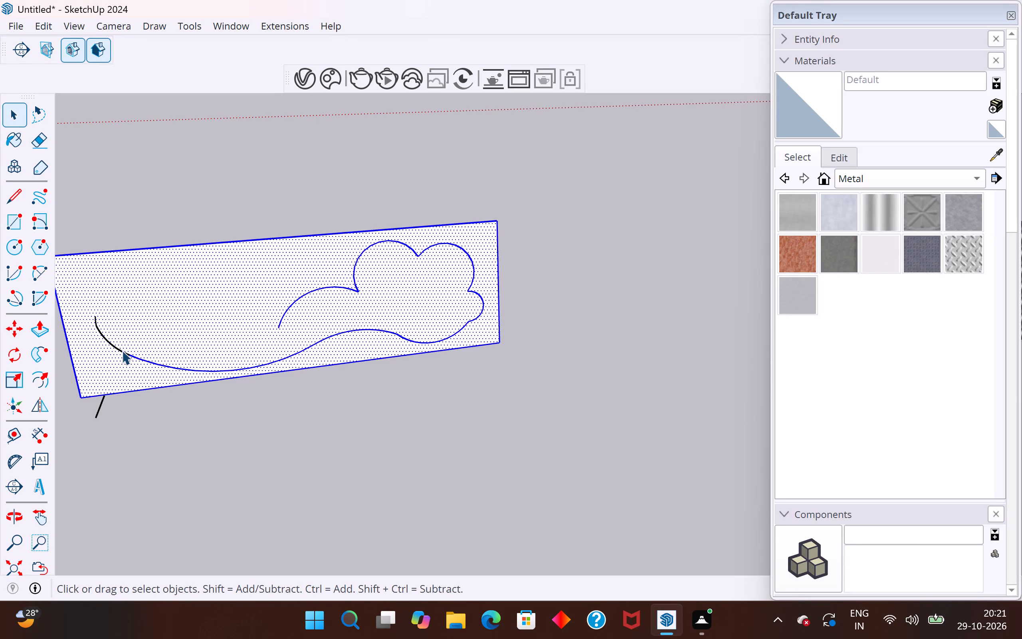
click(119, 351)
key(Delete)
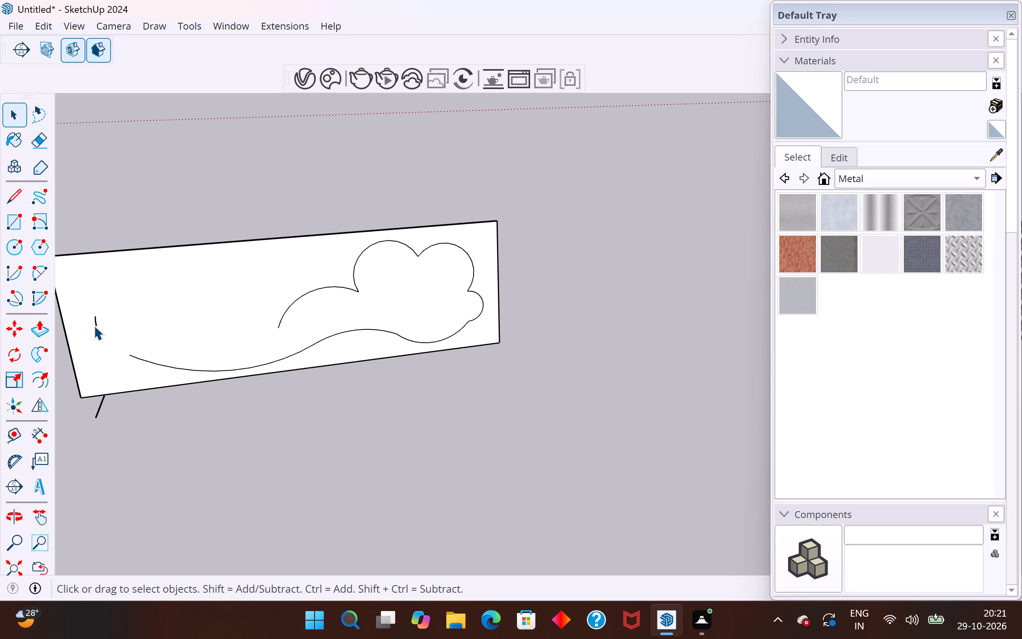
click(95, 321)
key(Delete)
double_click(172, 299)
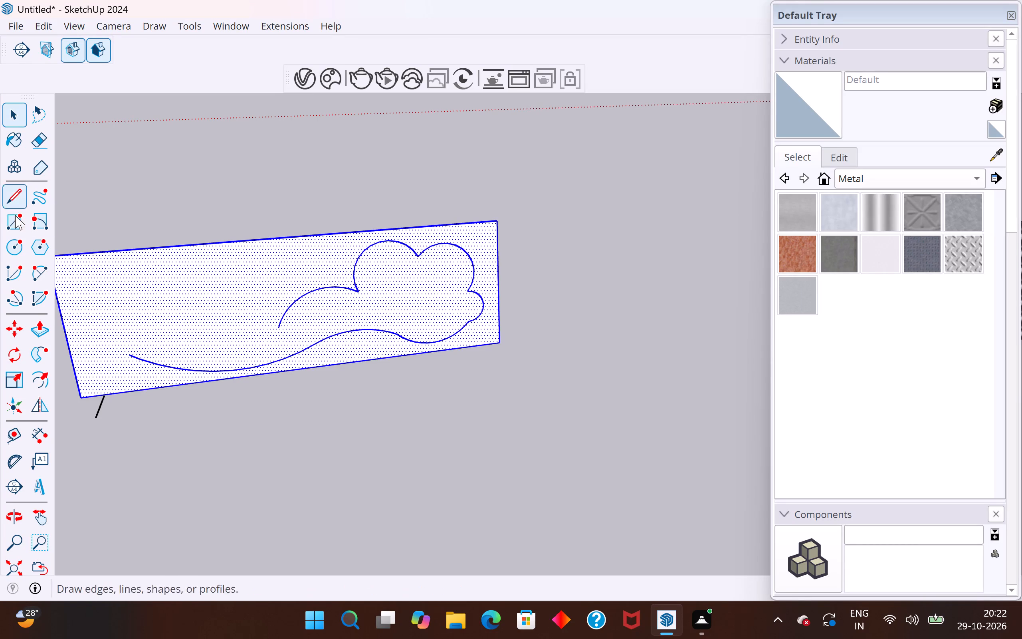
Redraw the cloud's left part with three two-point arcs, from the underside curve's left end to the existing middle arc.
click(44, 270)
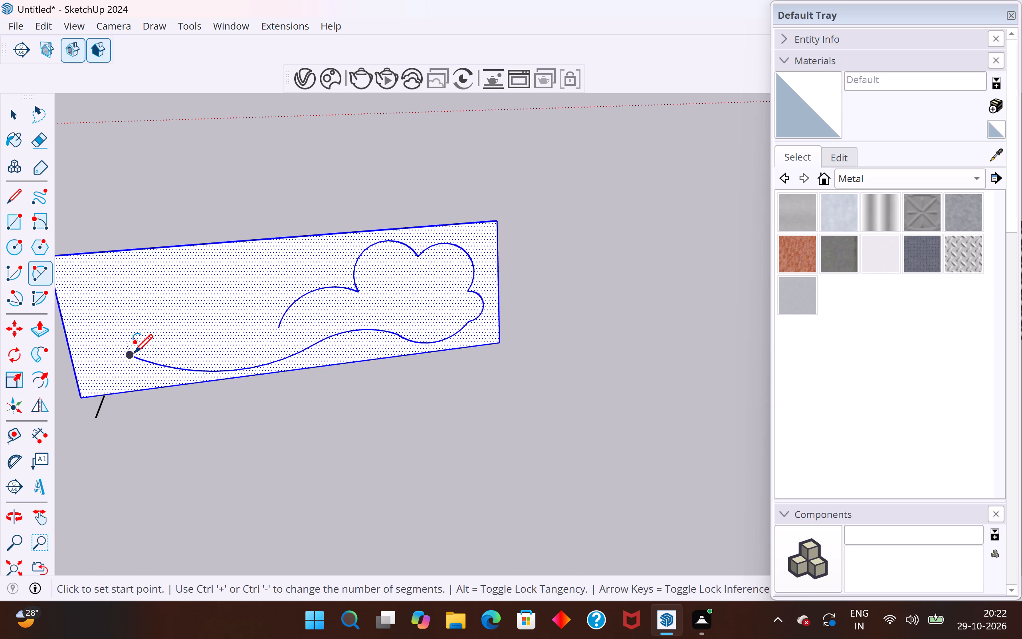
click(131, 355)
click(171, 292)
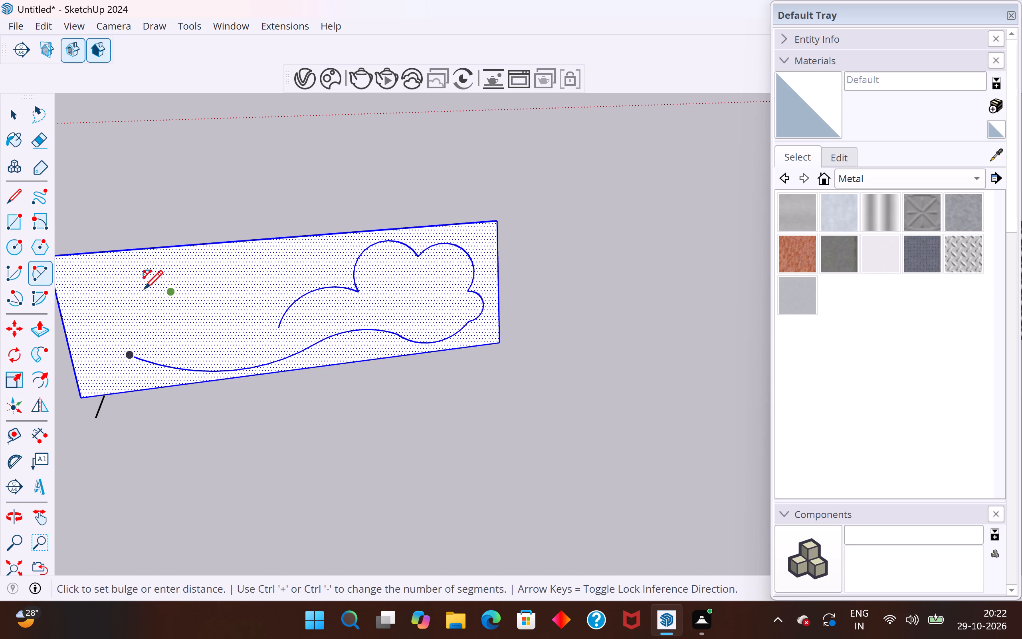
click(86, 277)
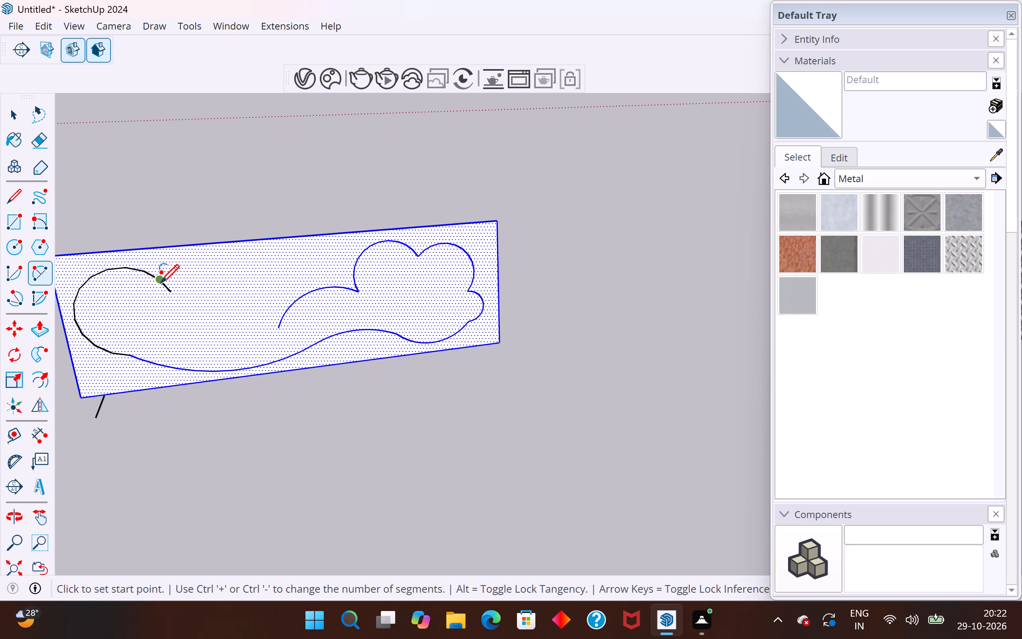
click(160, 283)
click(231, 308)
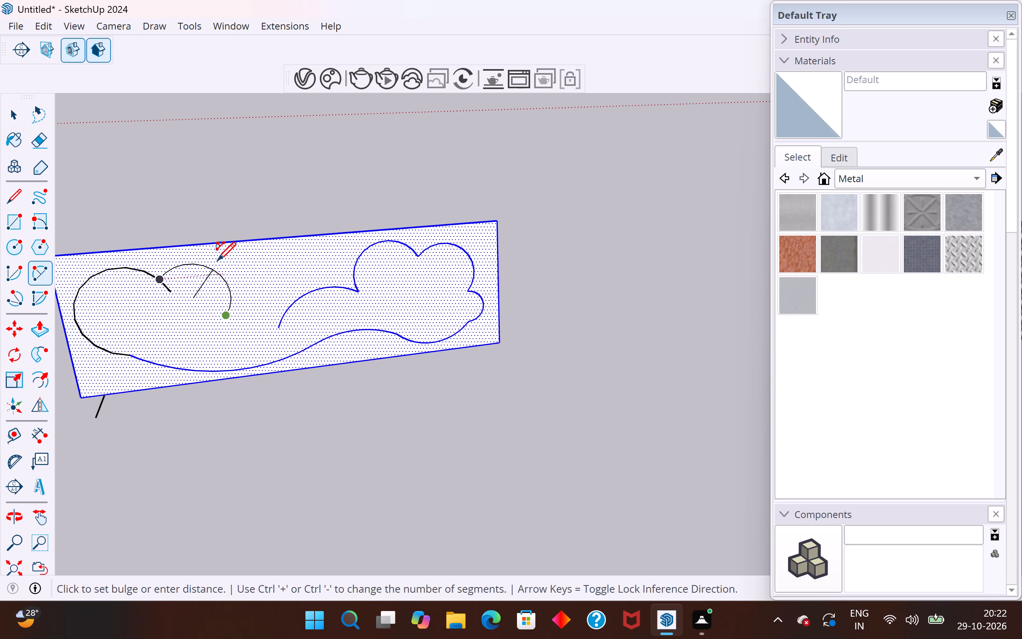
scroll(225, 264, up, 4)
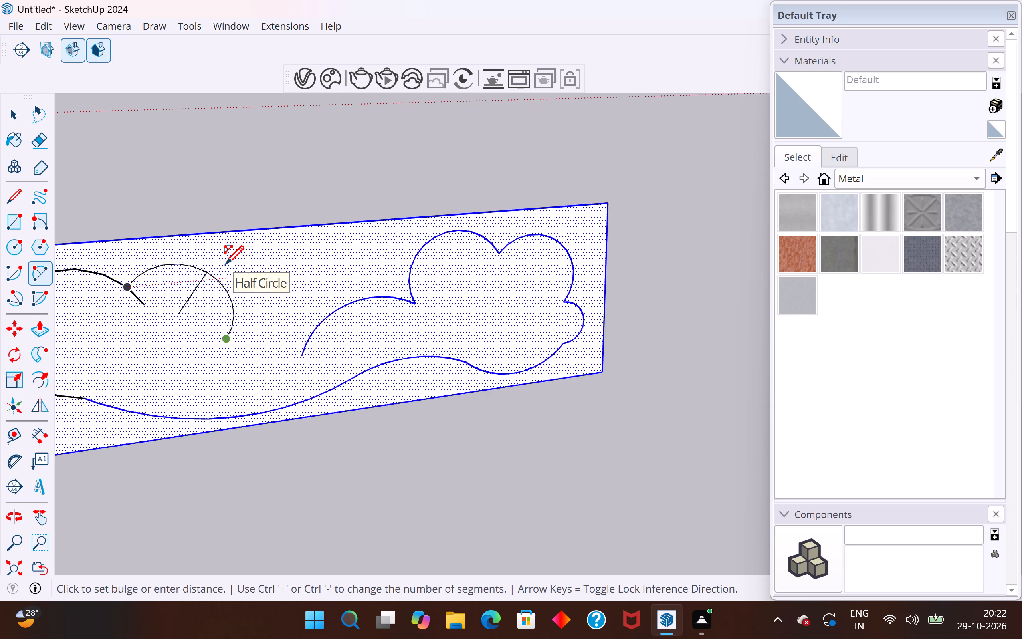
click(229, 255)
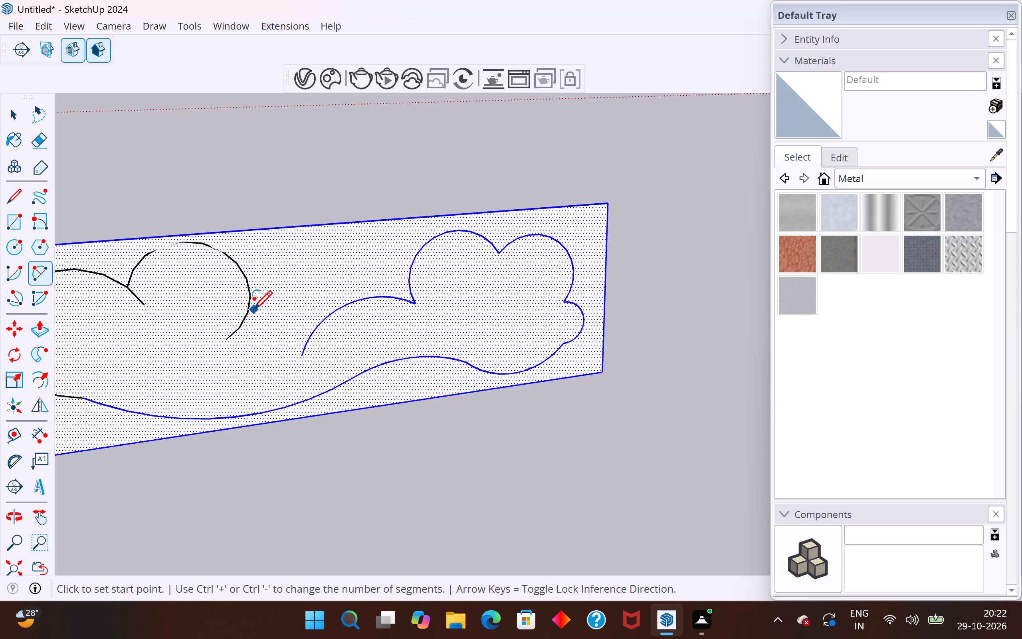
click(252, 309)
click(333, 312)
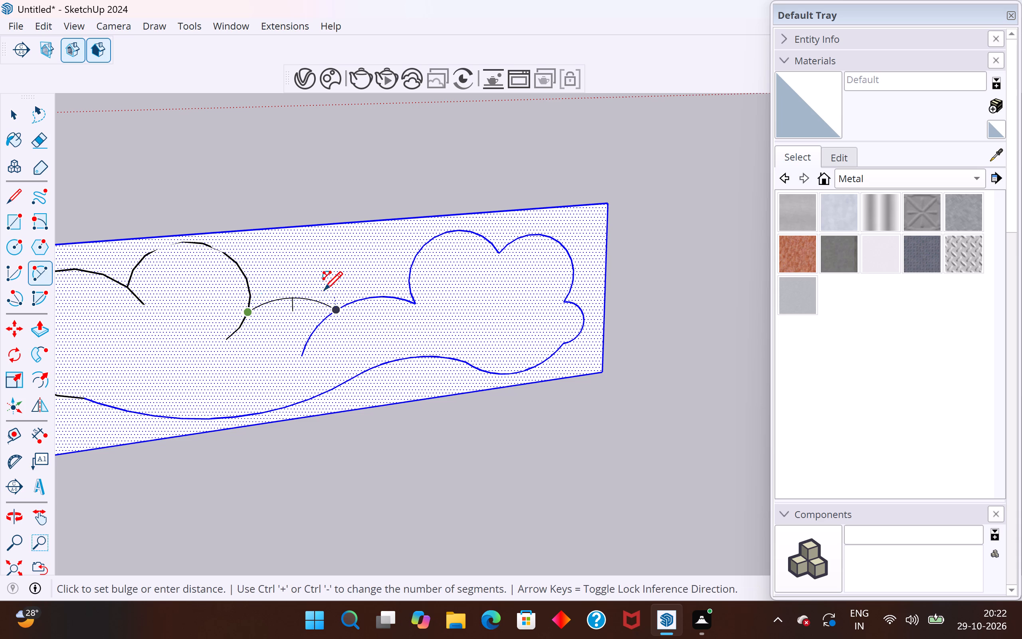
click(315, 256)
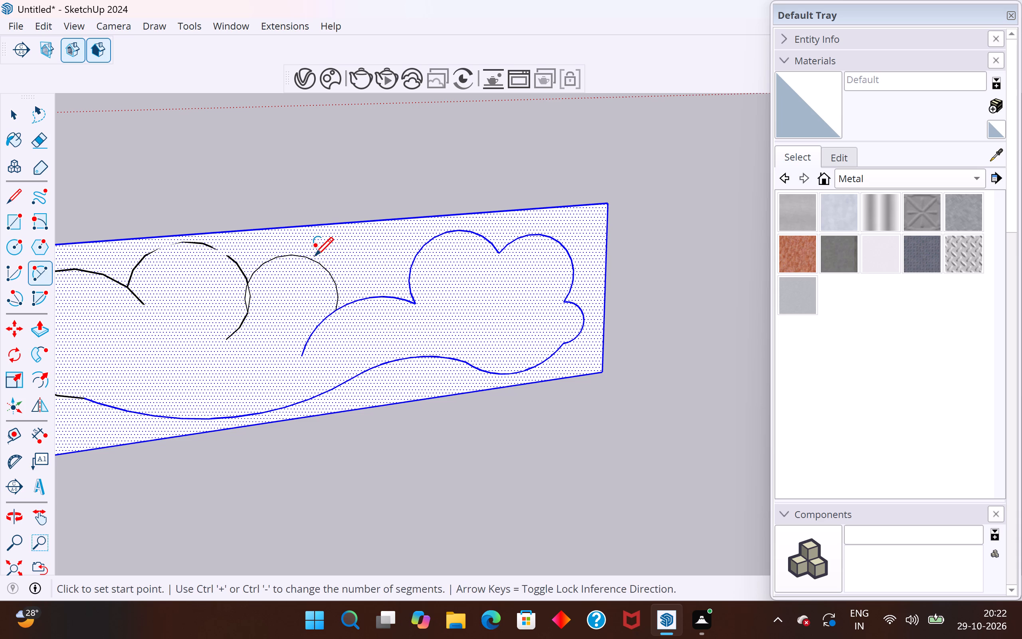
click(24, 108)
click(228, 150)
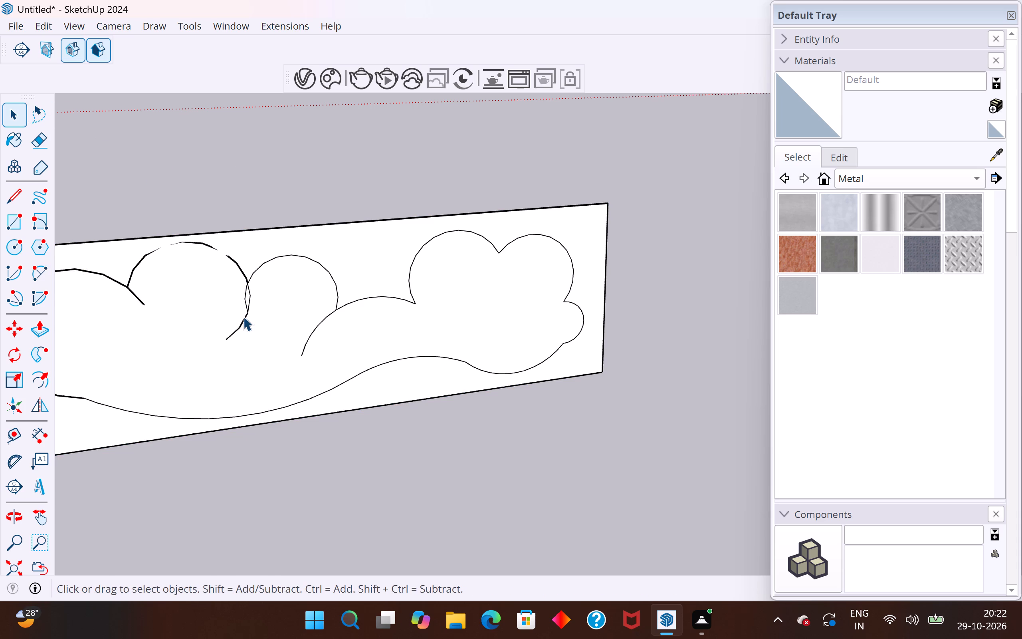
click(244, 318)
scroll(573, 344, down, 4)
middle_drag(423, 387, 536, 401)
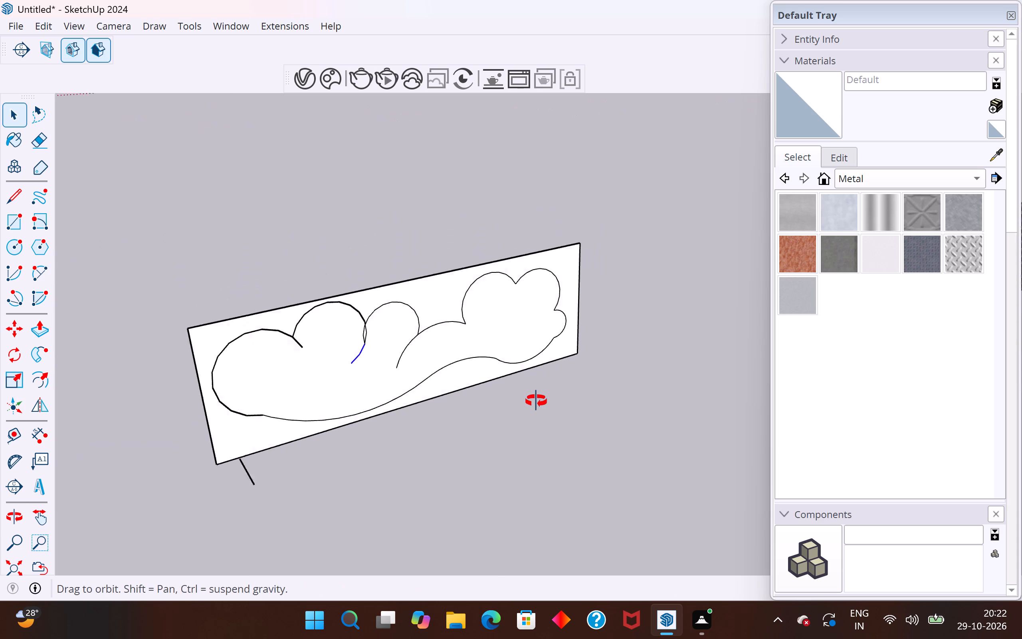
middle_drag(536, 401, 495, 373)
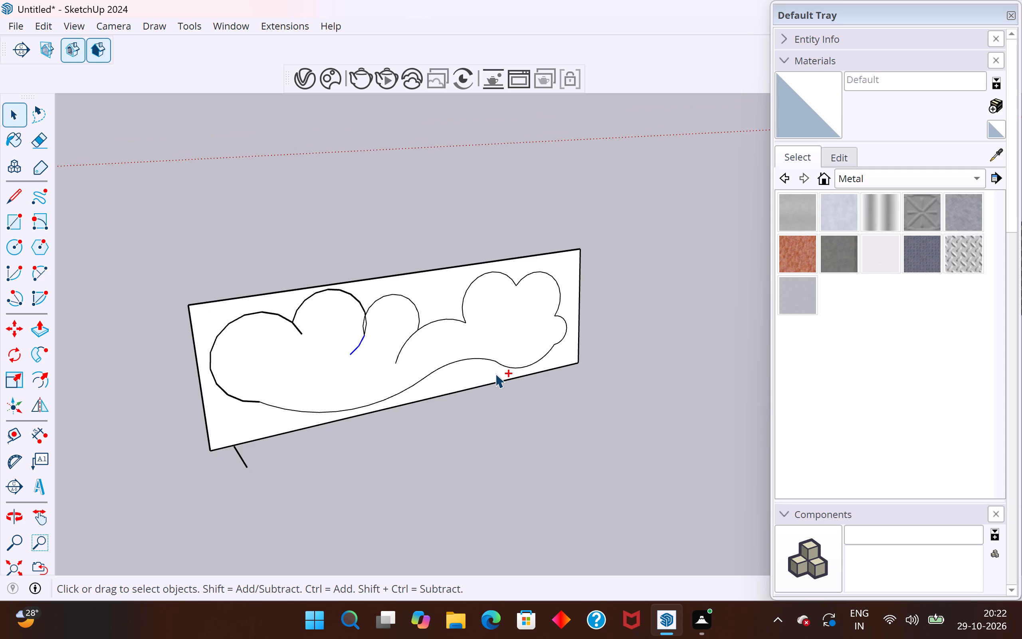
Undo the recent outline edits until only the cloud's first four upper arcs remain on the panel face.
key(ctrl+z)
key(ctrl+z)
key(ctrl+z)
key(ctrl+z)
key(ctrl+z)
key(ctrl+z)
key(ctrl+z)
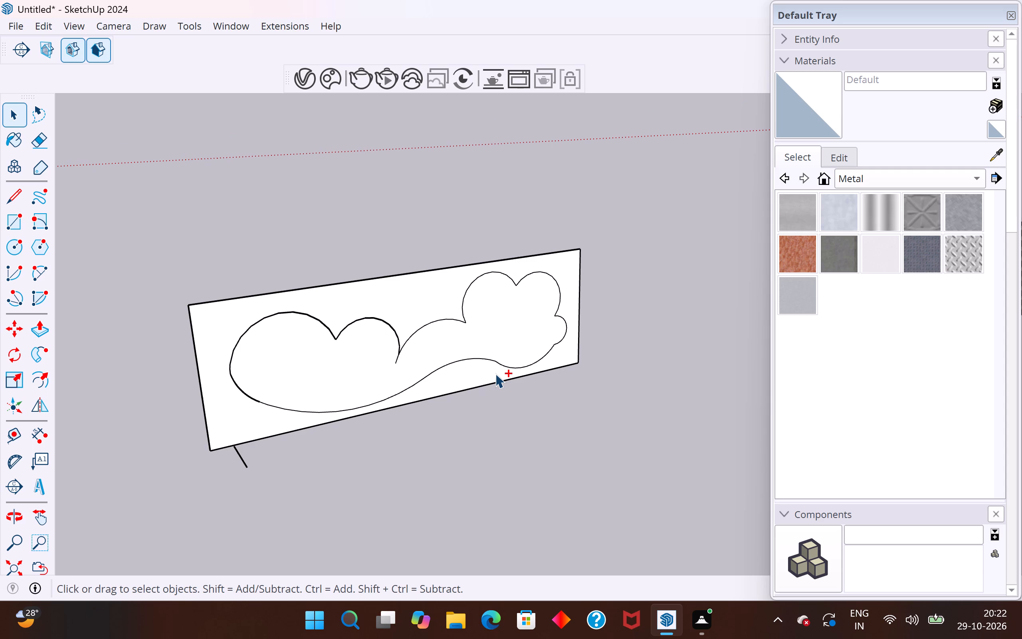
key(ctrl+z)
key(ctrl+z)
key(ctrl+z)
key(ctrl+z)
key(ctrl+z)
key(ctrl+z)
key(ctrl+z)
key(ctrl+z)
key(ctrl+z)
key(ctrl+z)
key(ctrl+z)
key(ctrl+z)
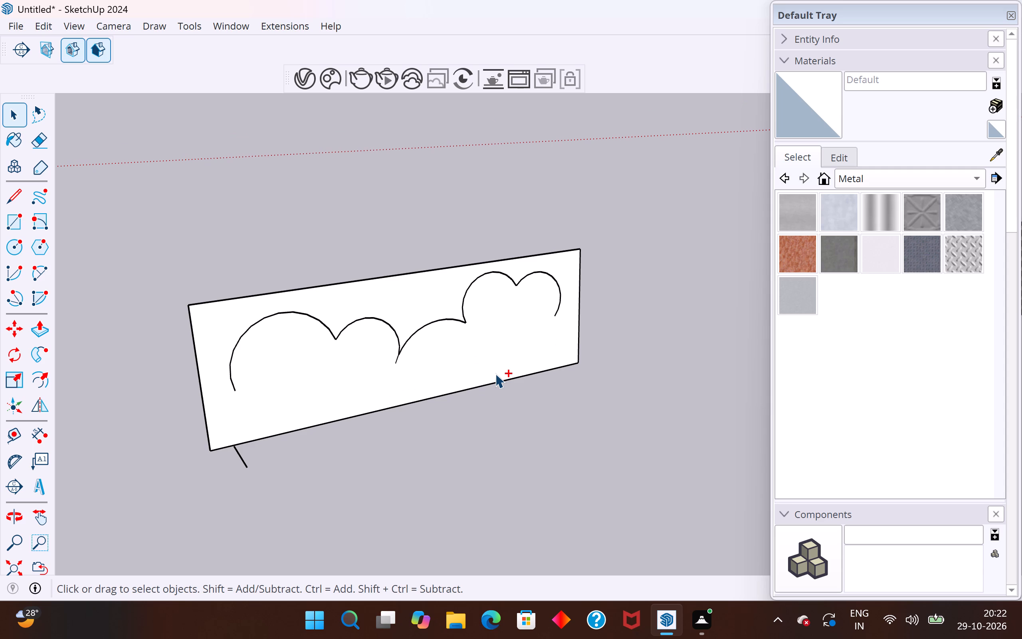
key(ctrl+z)
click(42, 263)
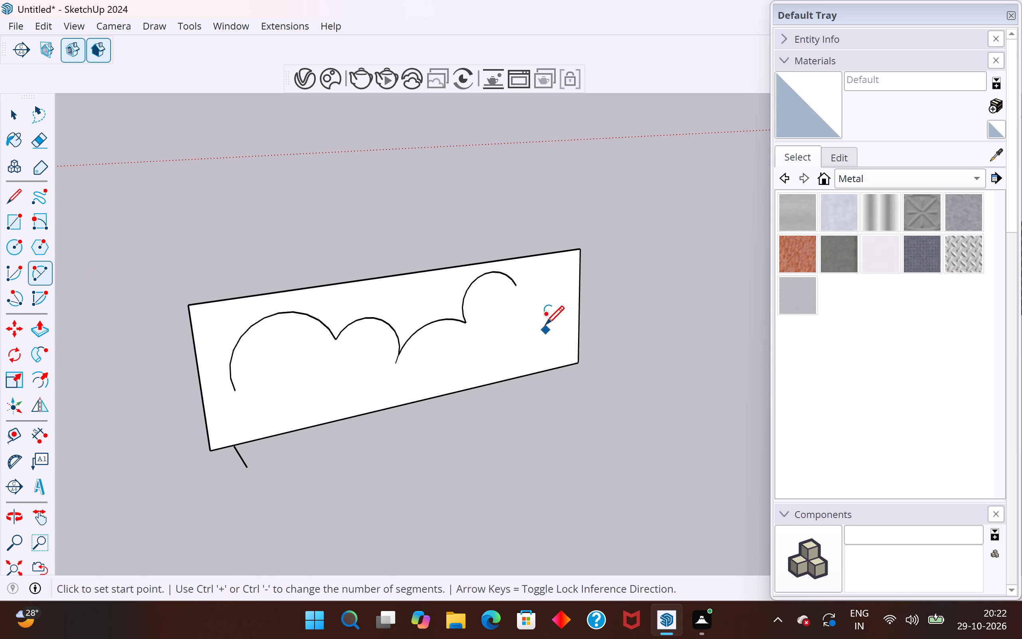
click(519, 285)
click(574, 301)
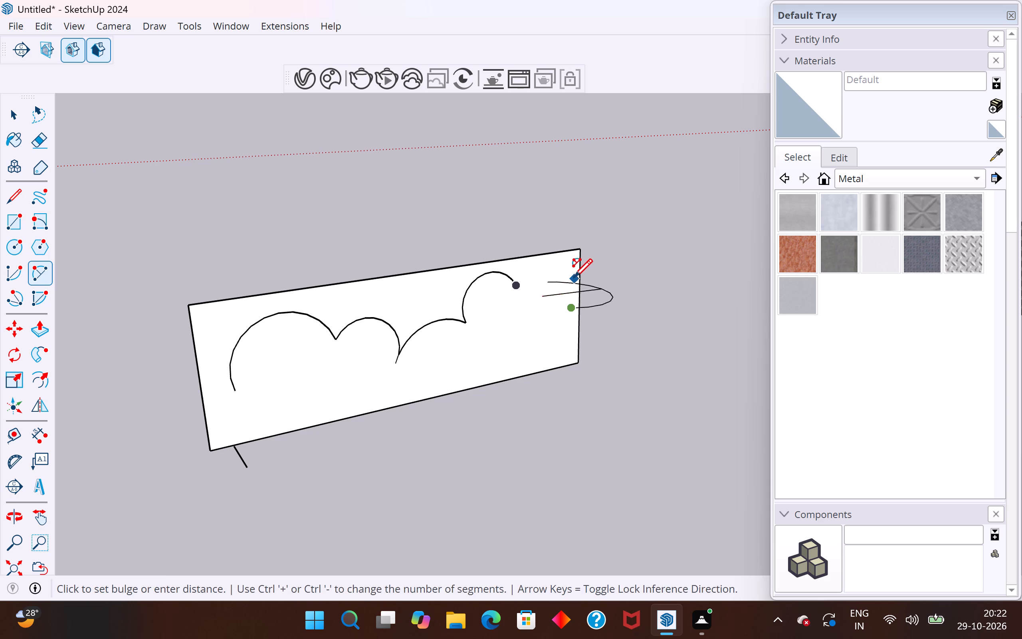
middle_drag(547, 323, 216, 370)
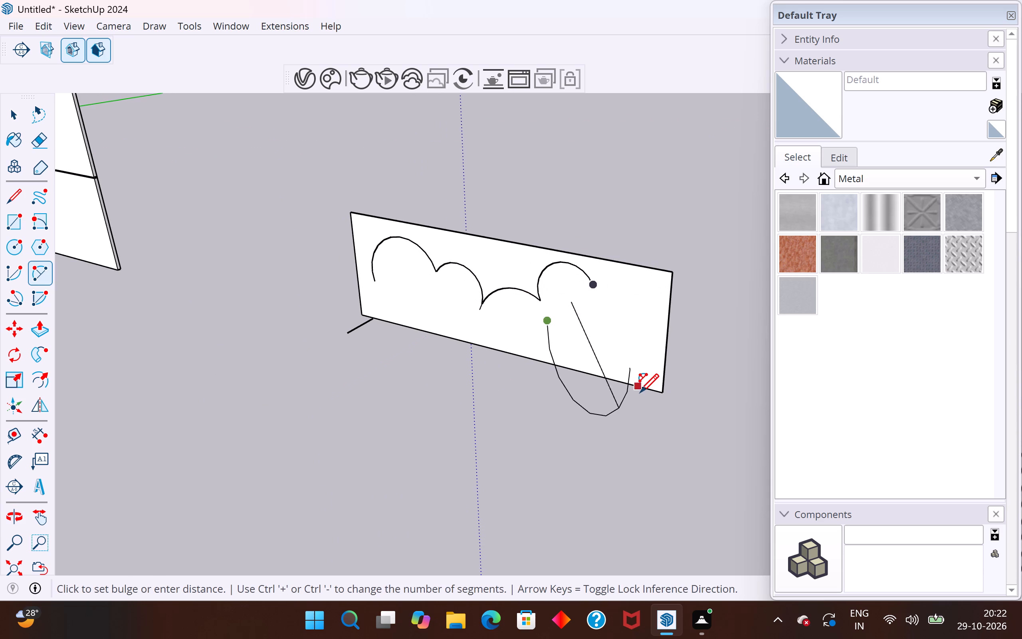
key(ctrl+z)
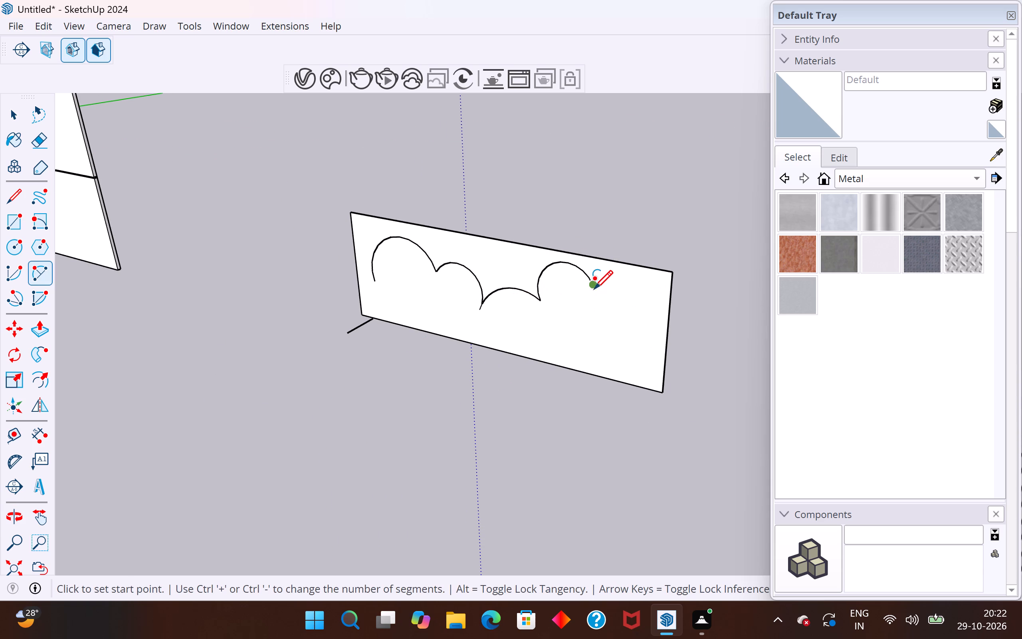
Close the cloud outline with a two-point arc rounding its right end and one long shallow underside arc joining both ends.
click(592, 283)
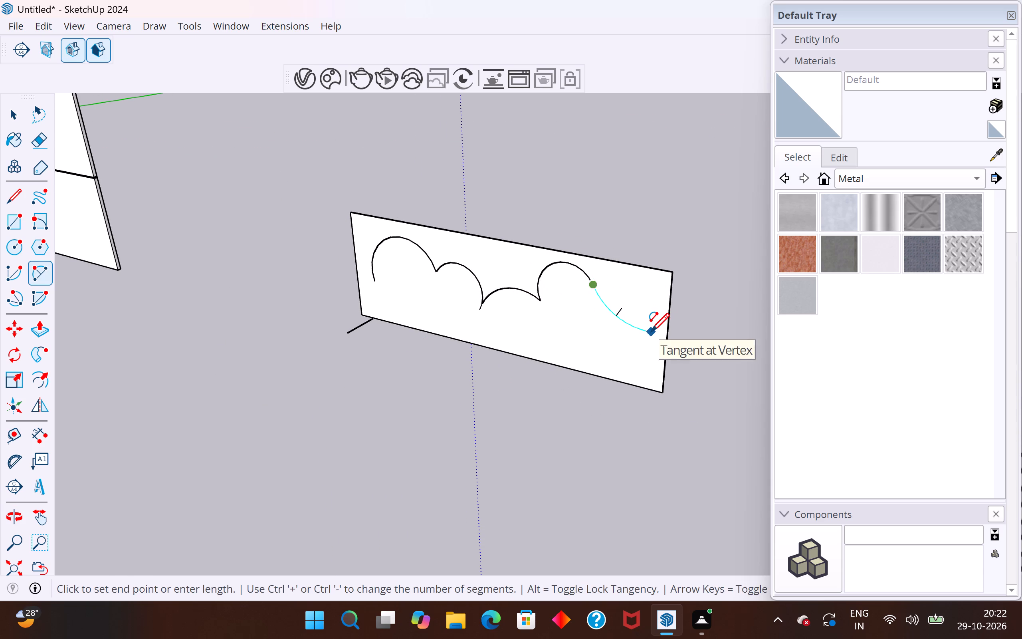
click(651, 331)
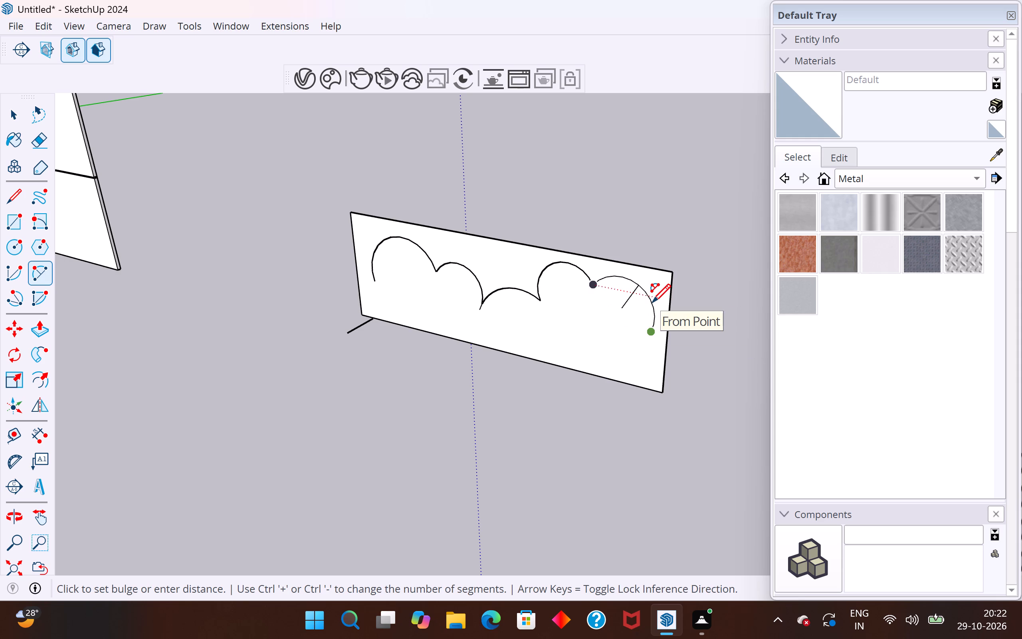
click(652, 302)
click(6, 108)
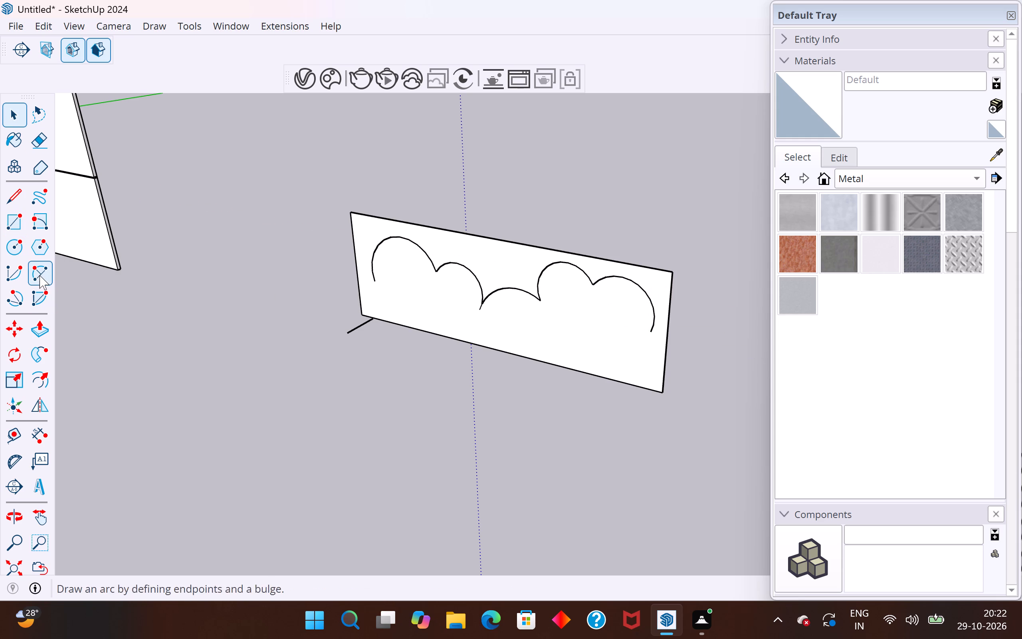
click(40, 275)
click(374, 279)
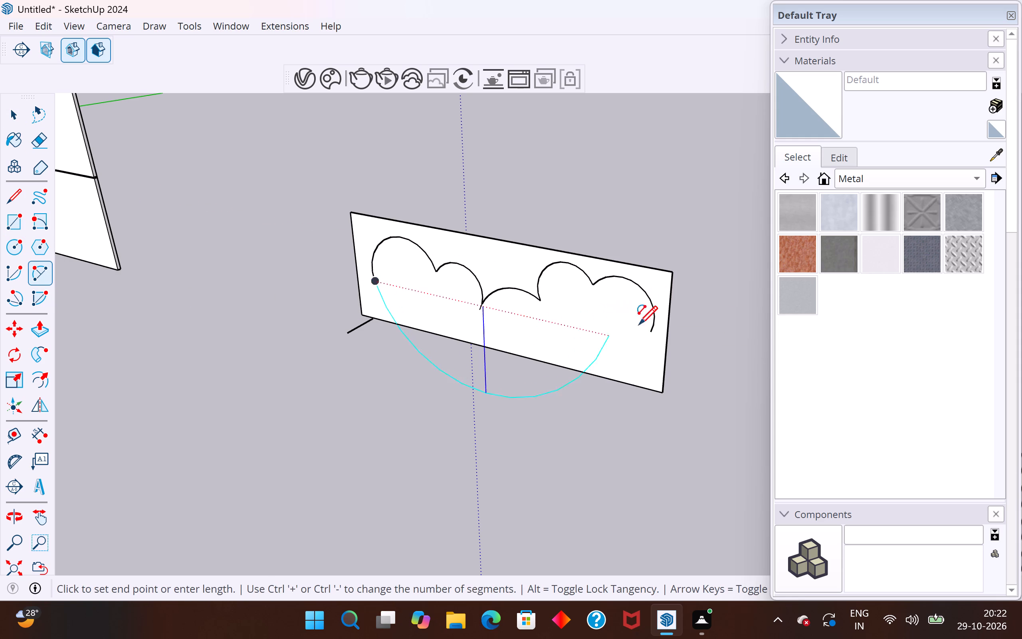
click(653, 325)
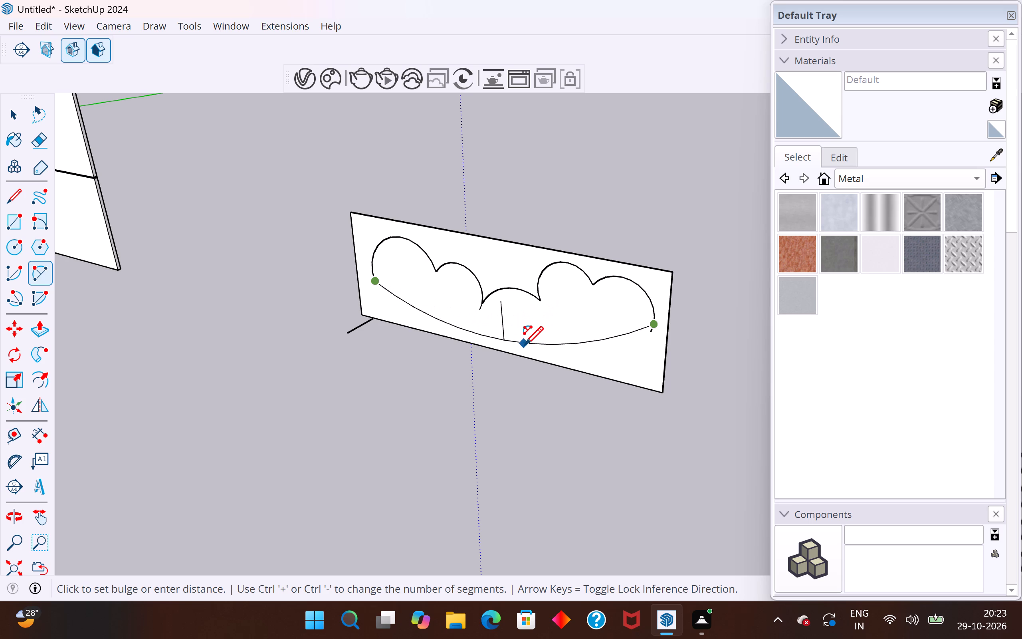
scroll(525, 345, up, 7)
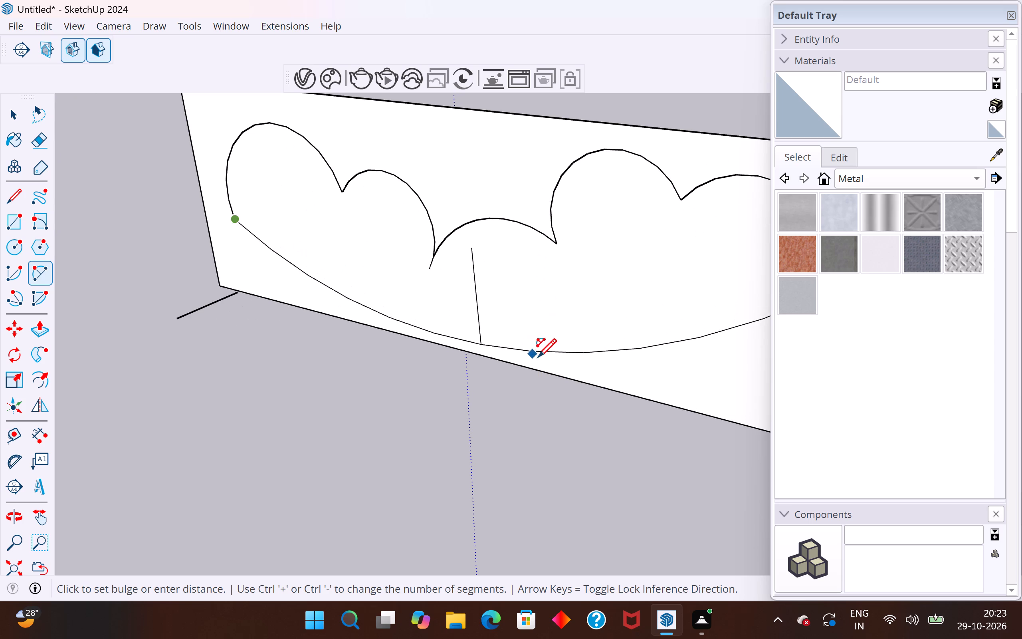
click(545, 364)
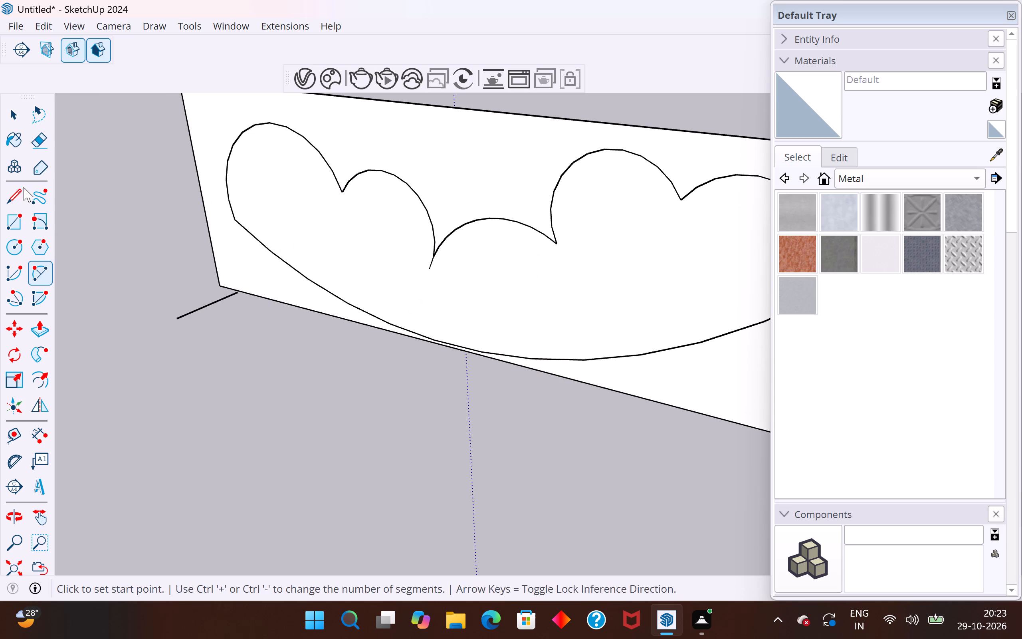
Check whether the cloud outline forms its own face by selecting inside it and viewing the panel from other angles.
click(16, 119)
click(218, 415)
click(392, 270)
middle_drag(493, 300, 638, 314)
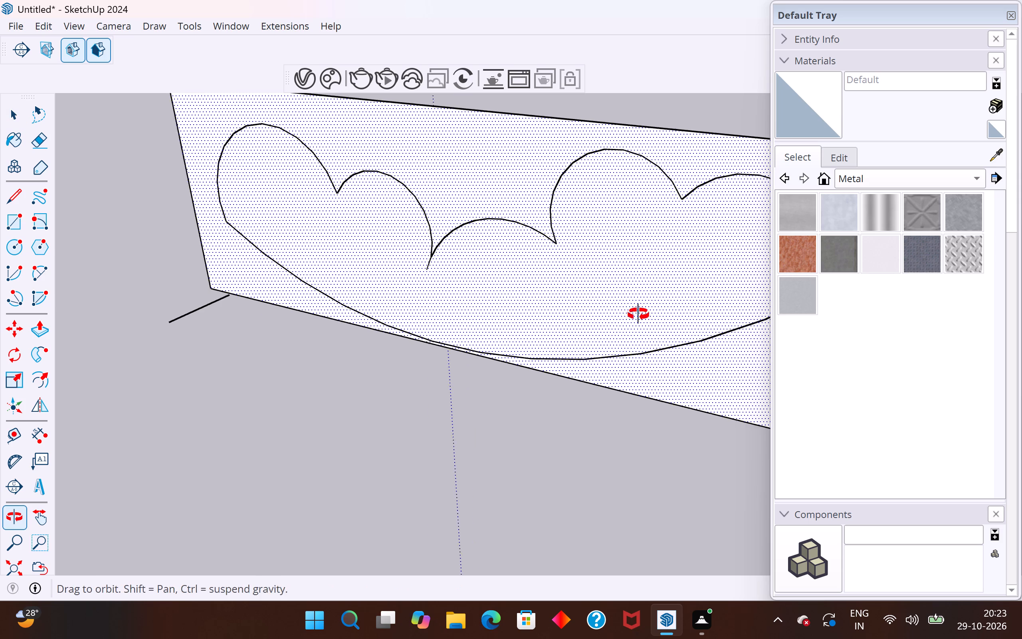
middle_drag(638, 314, 749, 310)
scroll(582, 441, down, 5)
middle_drag(559, 414, 655, 308)
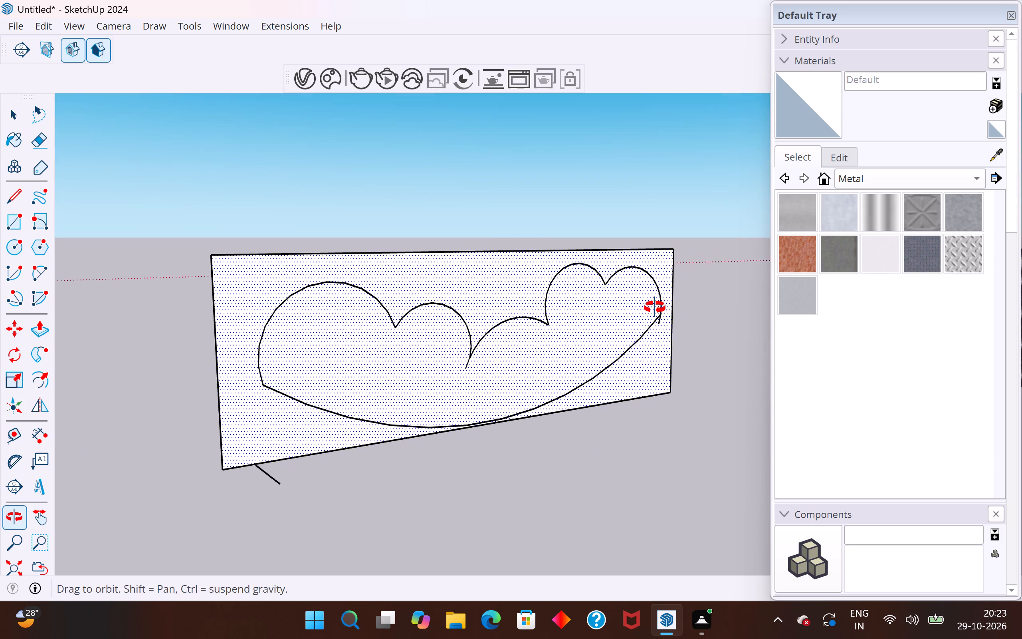
middle_drag(655, 308, 624, 356)
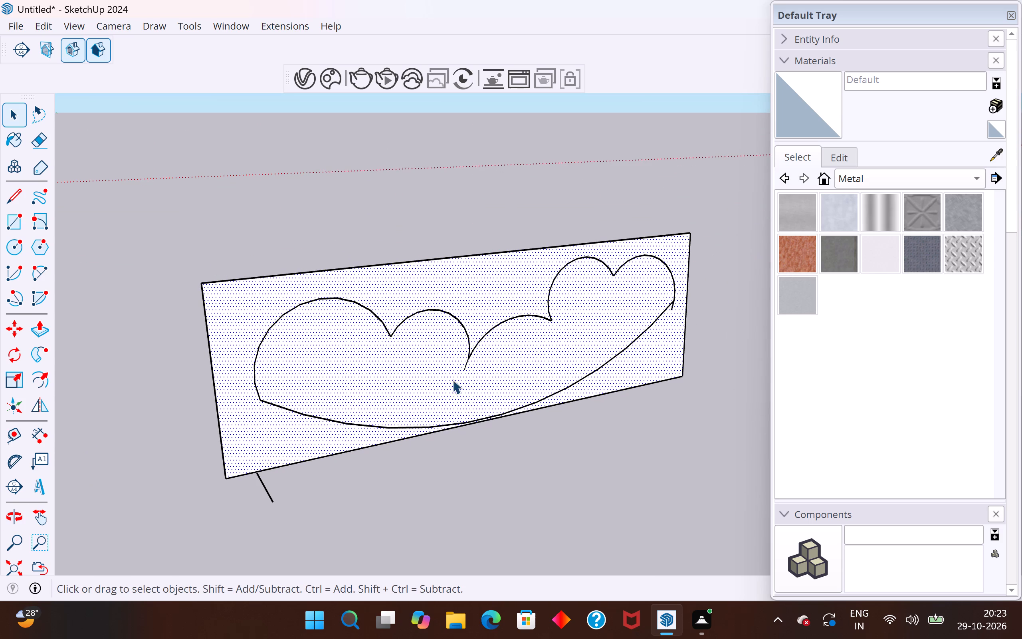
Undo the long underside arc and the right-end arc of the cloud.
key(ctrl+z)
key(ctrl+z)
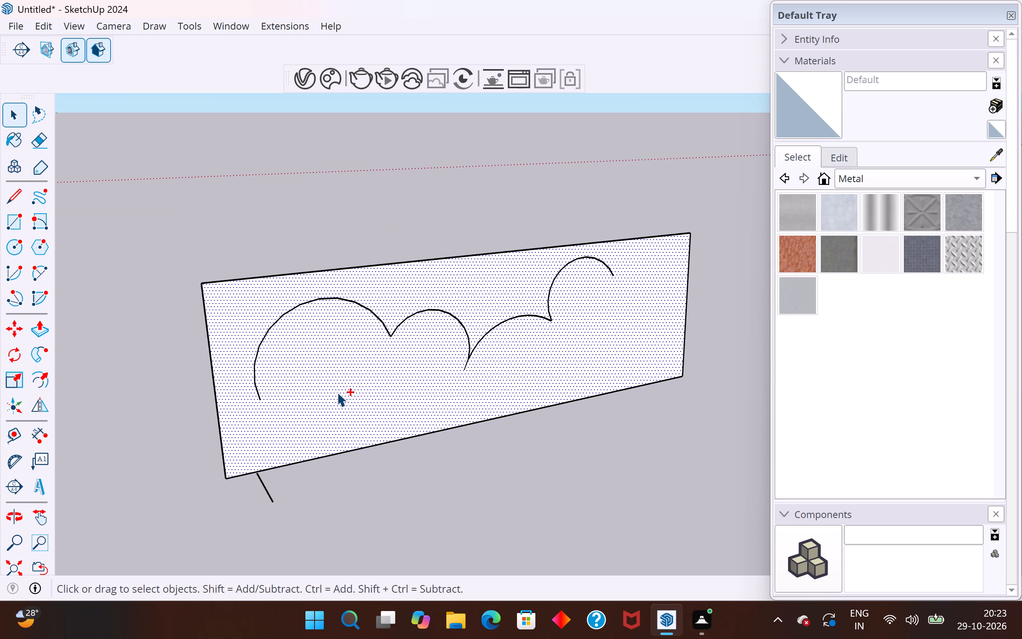
Draw a short two-point arc rounding the cloud's lower-left corner, starting from the first arc's open lower end.
click(41, 272)
click(259, 401)
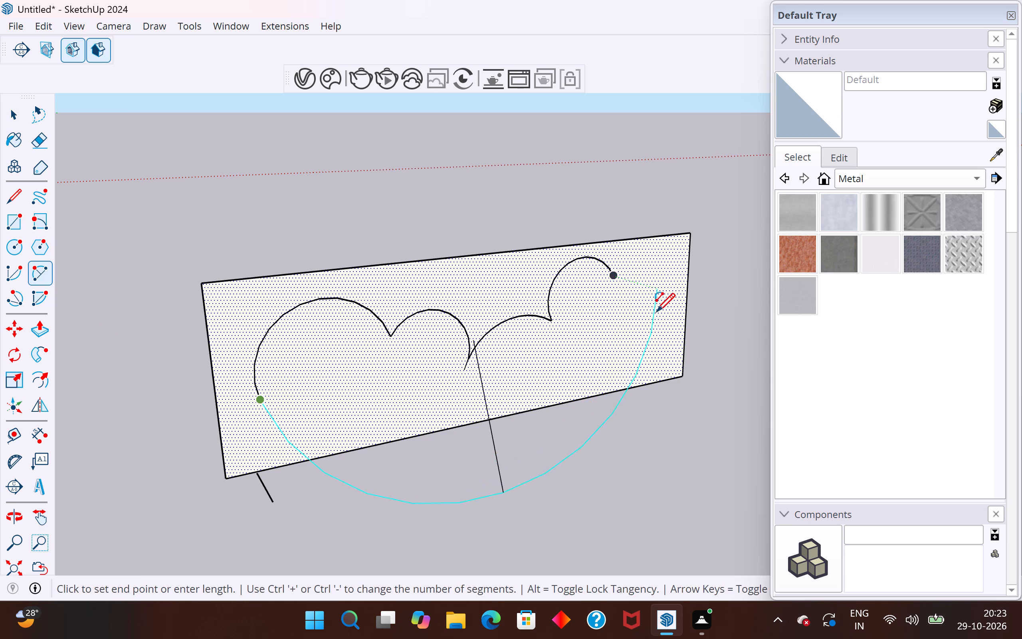
click(333, 423)
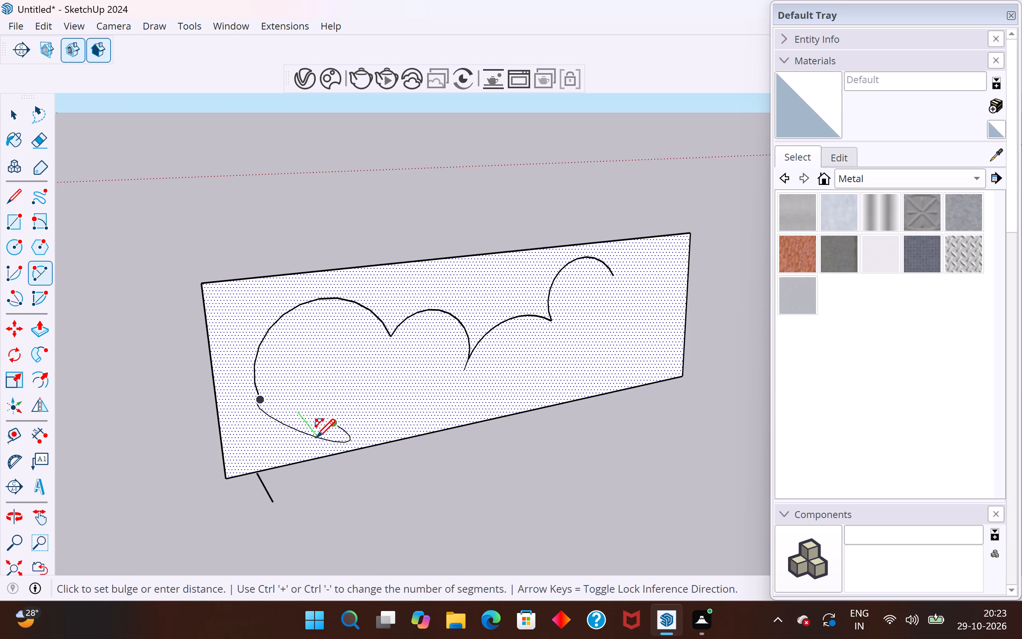
click(295, 428)
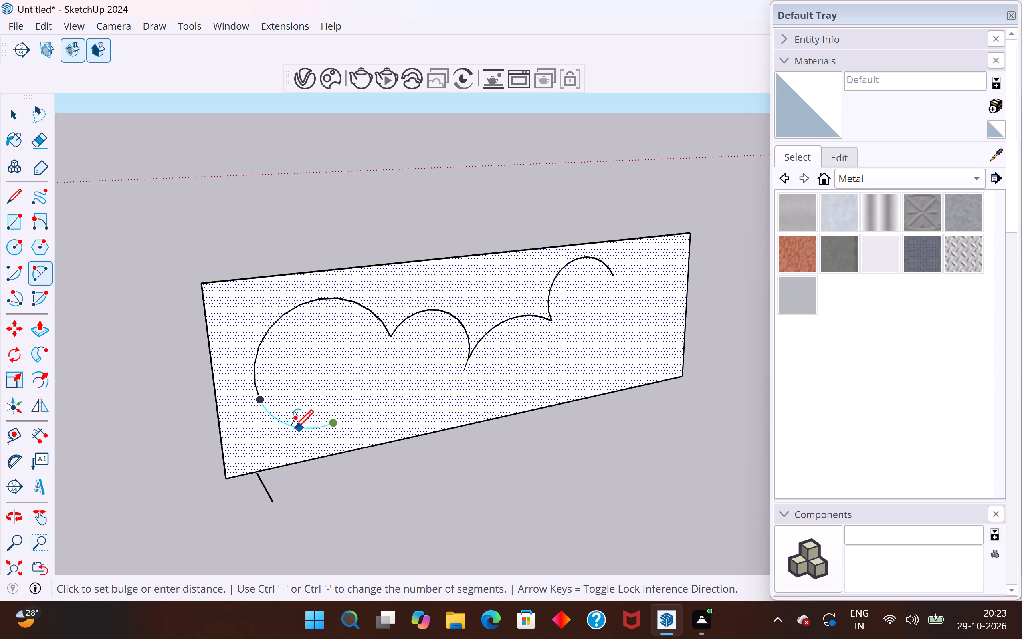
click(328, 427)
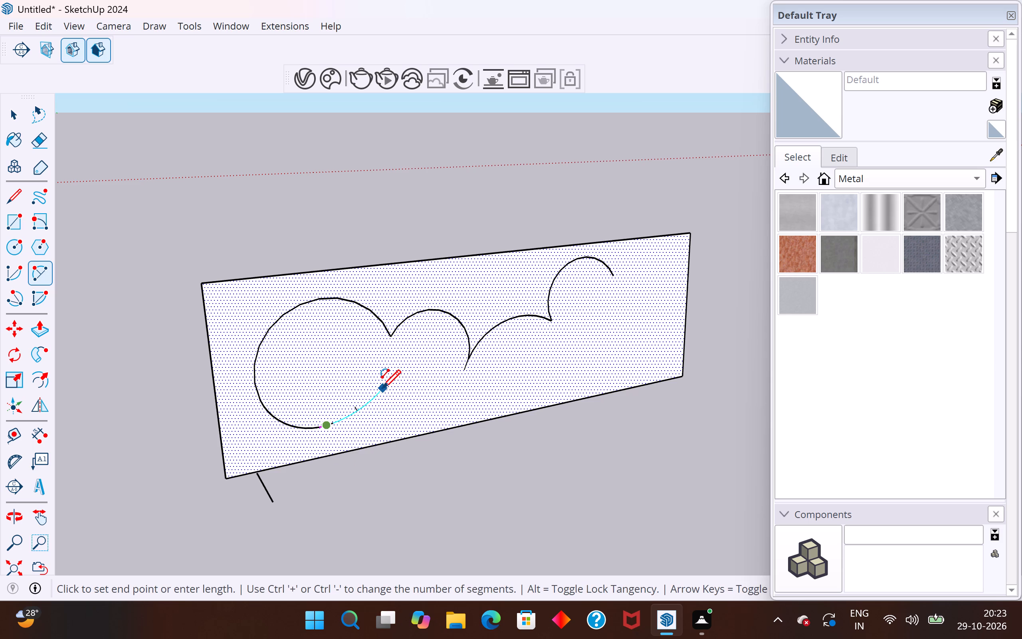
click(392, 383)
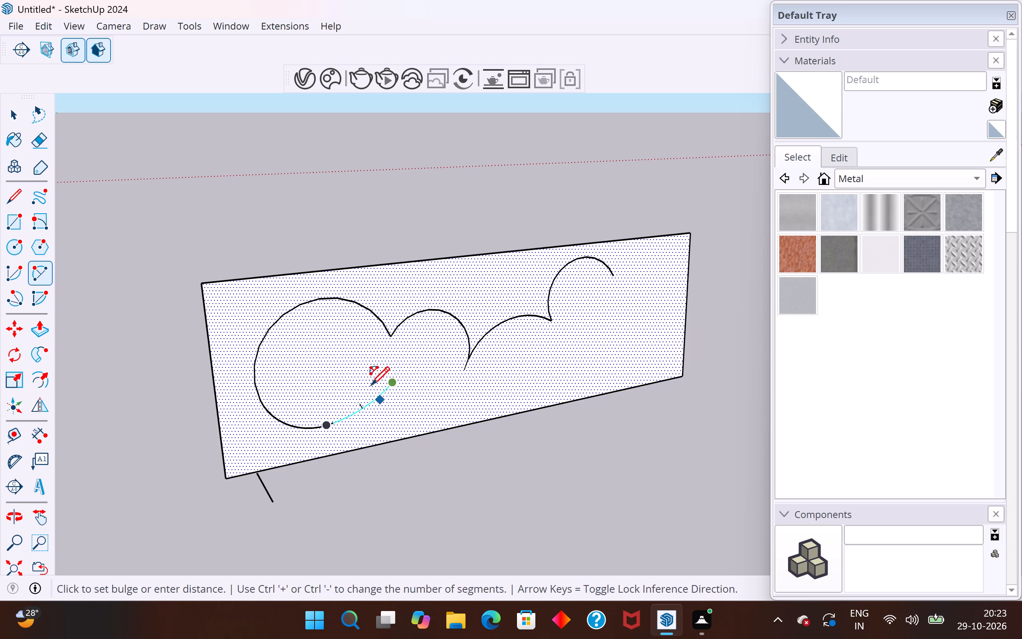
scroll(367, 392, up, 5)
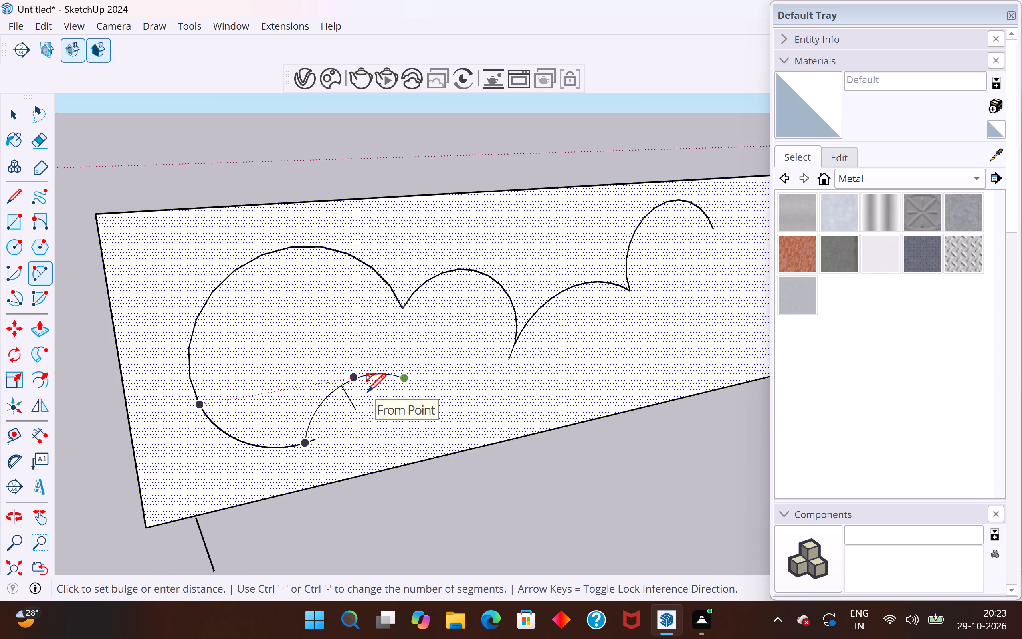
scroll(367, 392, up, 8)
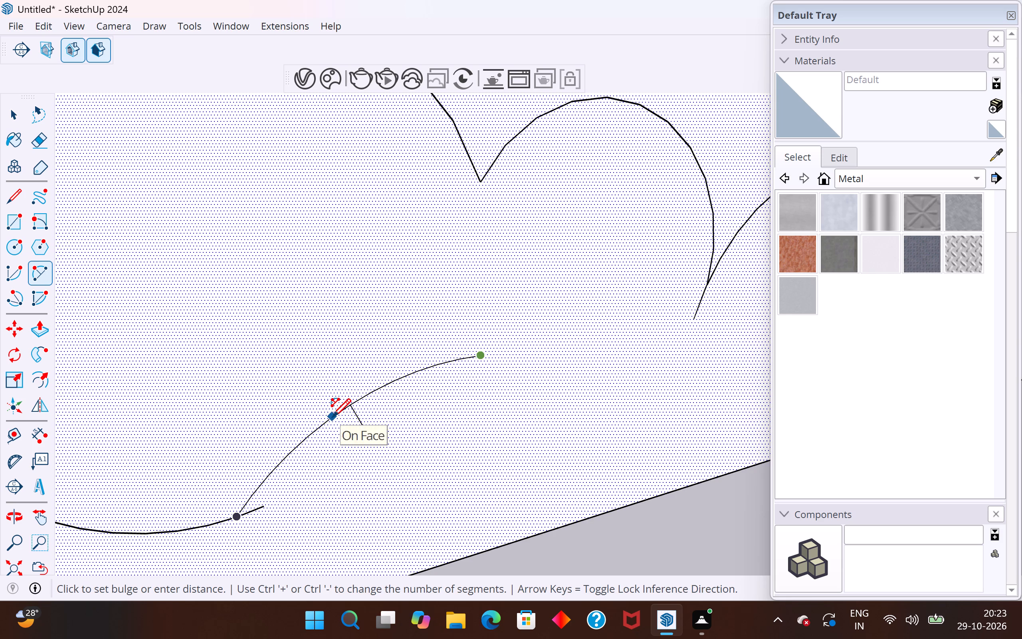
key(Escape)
Draw three connected two-point arcs along the cloud's underside, bulging up, down and up, from the lower-left arc towards the panel's right edge.
click(265, 508)
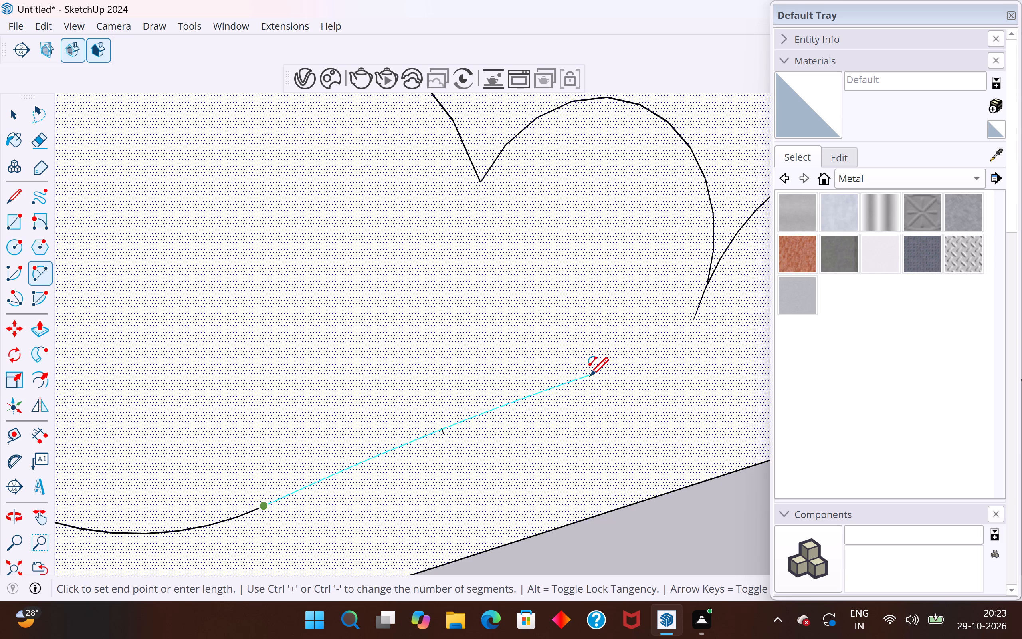
click(590, 376)
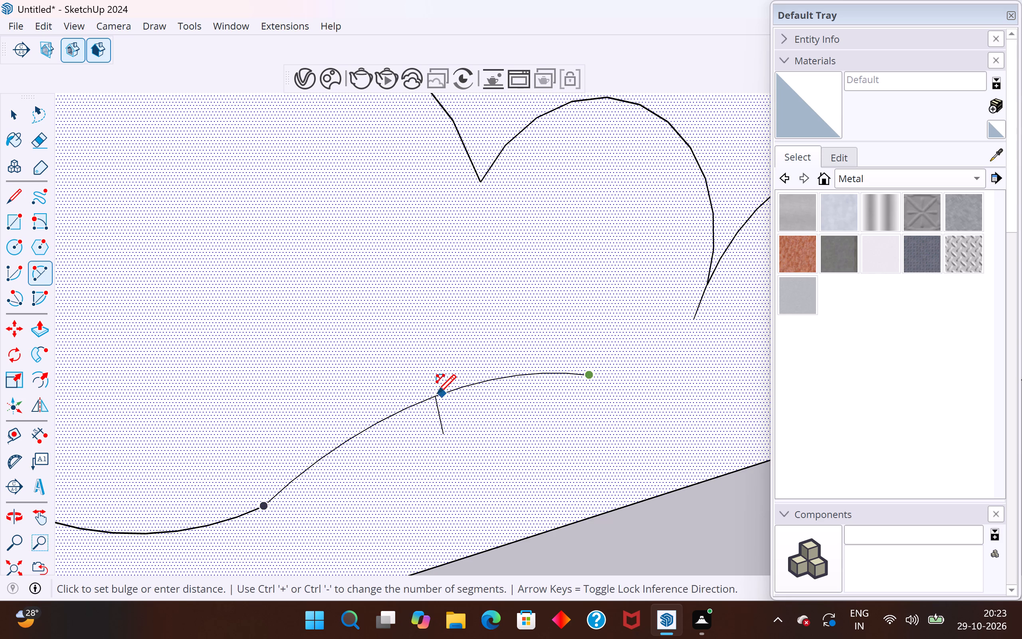
click(437, 395)
scroll(272, 419, down, 11)
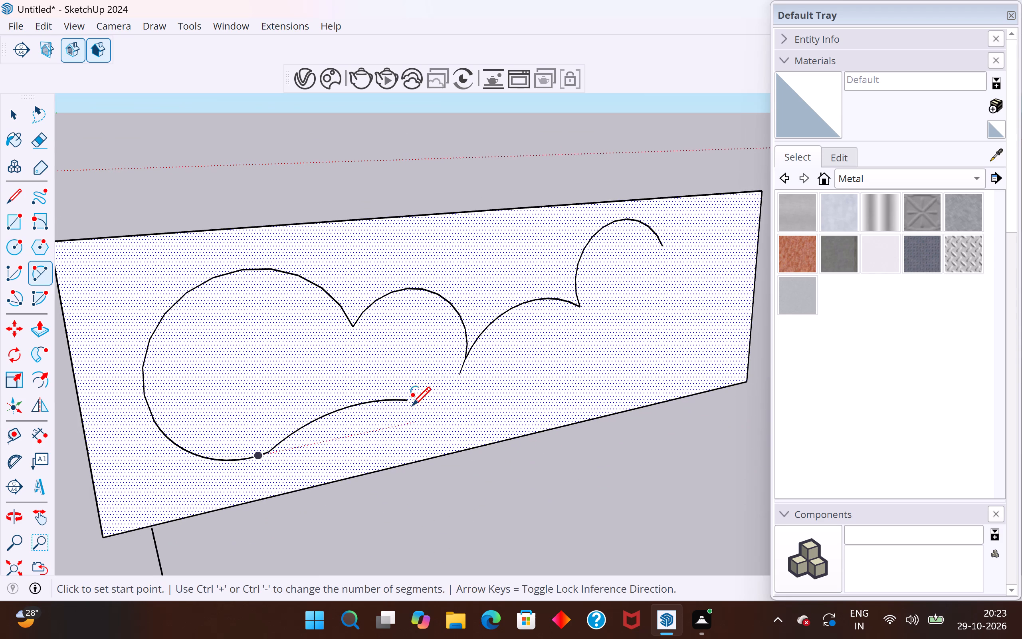
click(408, 402)
click(563, 407)
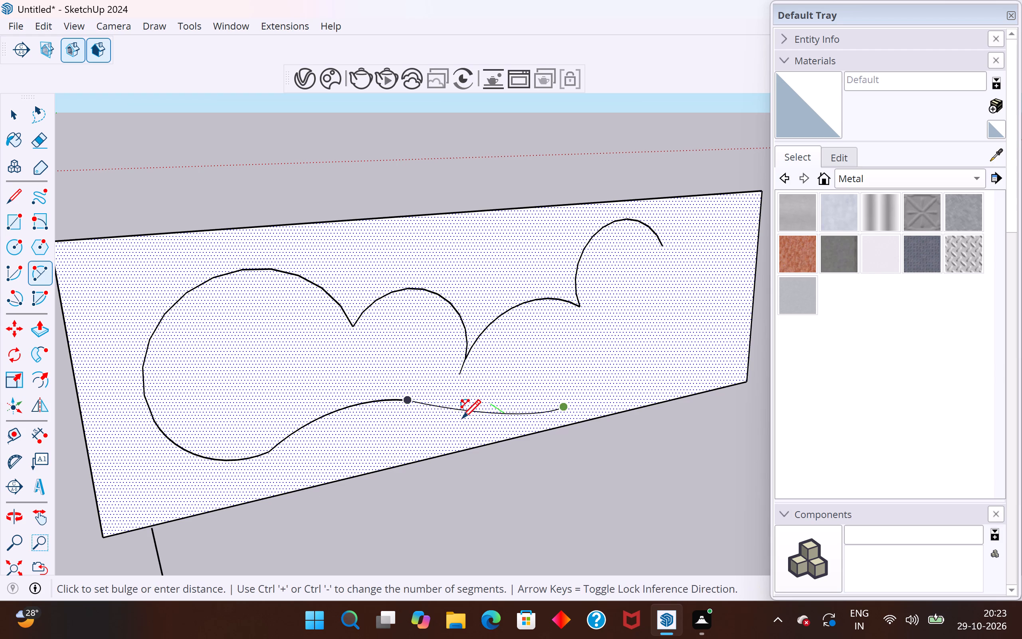
middle_drag(437, 435, 656, 313)
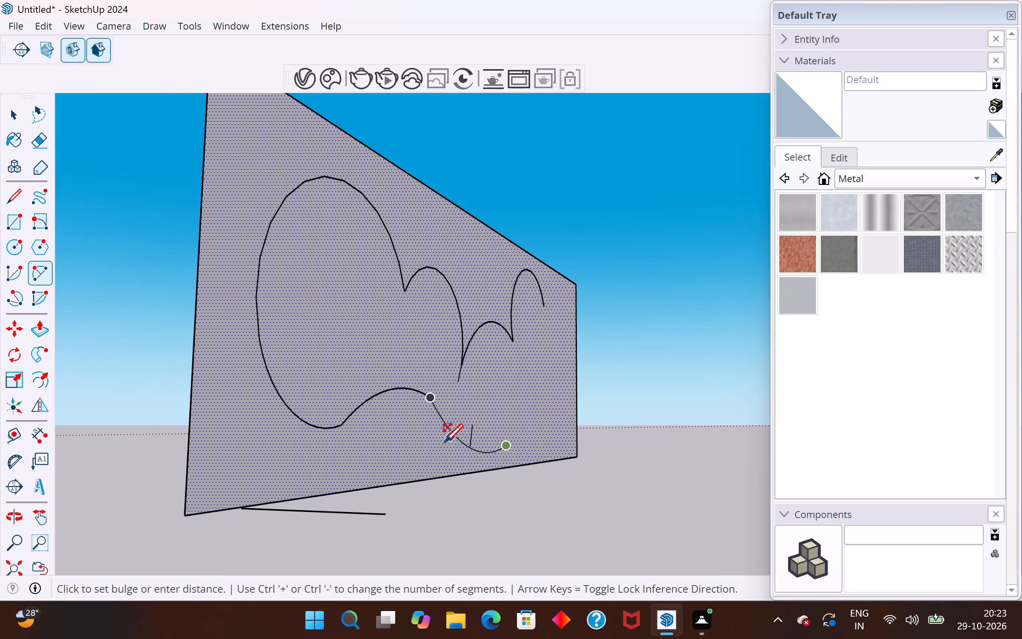
click(445, 437)
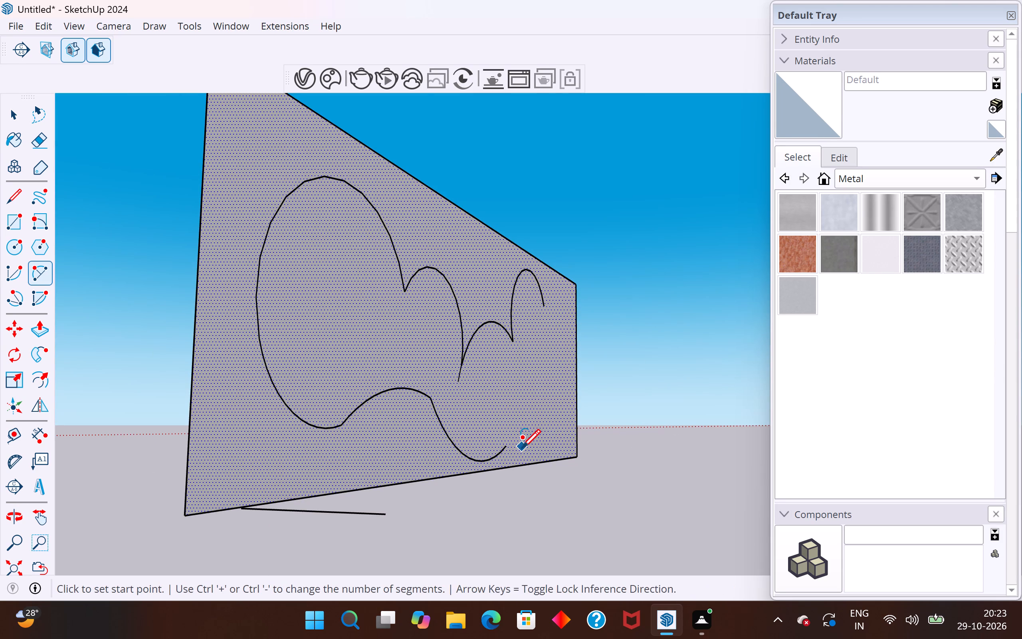
click(507, 449)
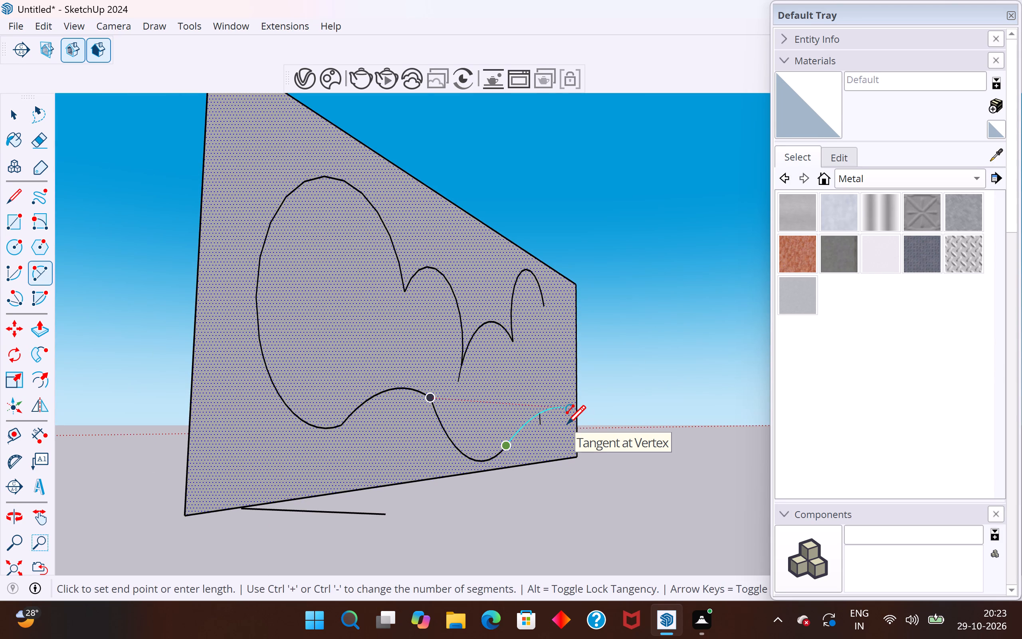
click(568, 417)
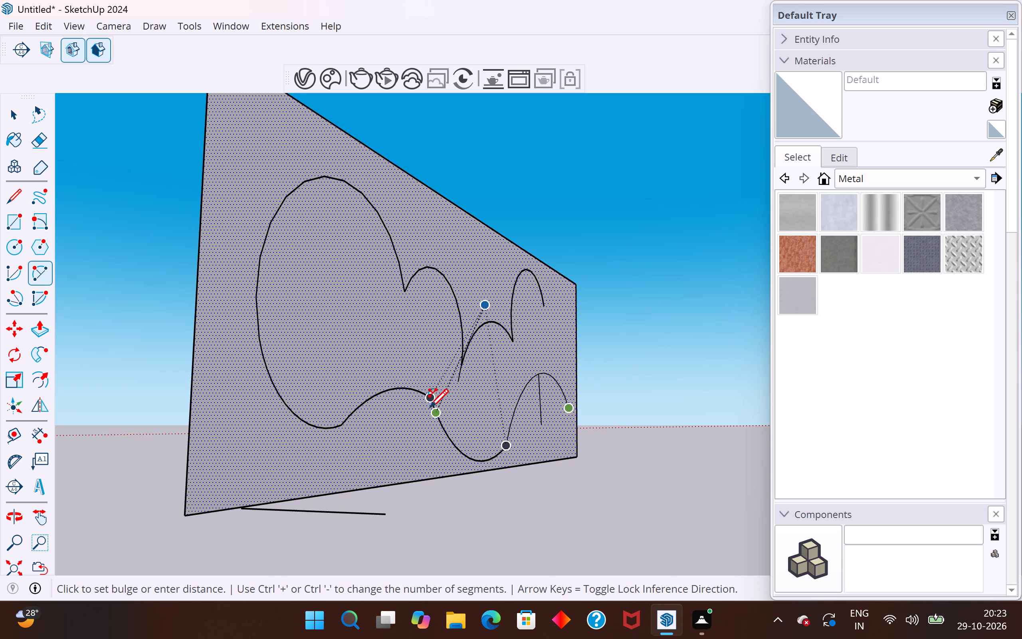
scroll(542, 414, up, 7)
click(507, 408)
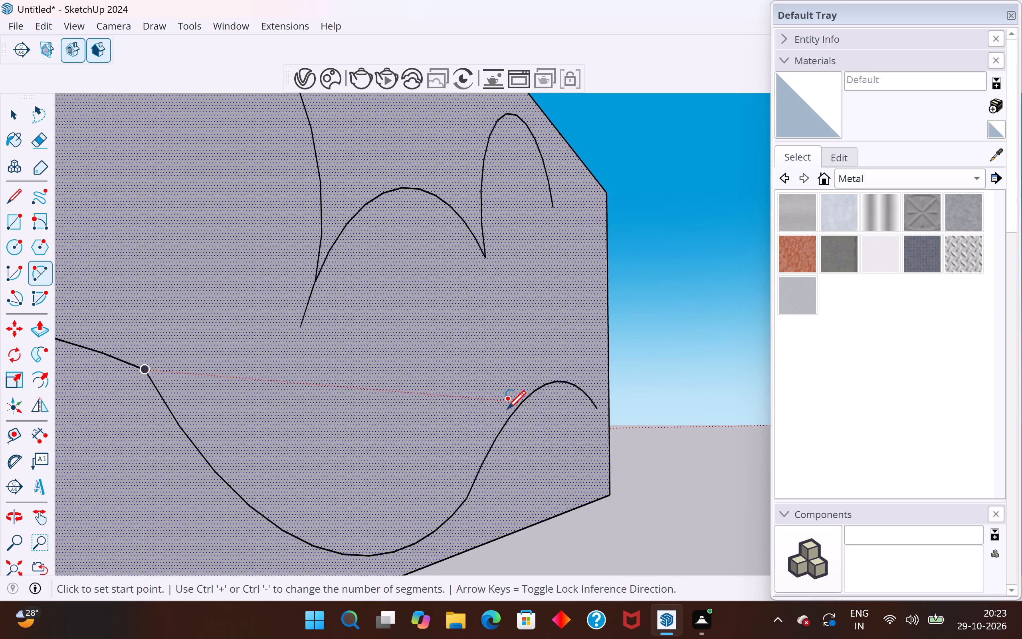
Draw an outward-bulging two-point arc at the cloud's right end, joining the fourth upper arc's end to the last underside arc's end.
click(555, 206)
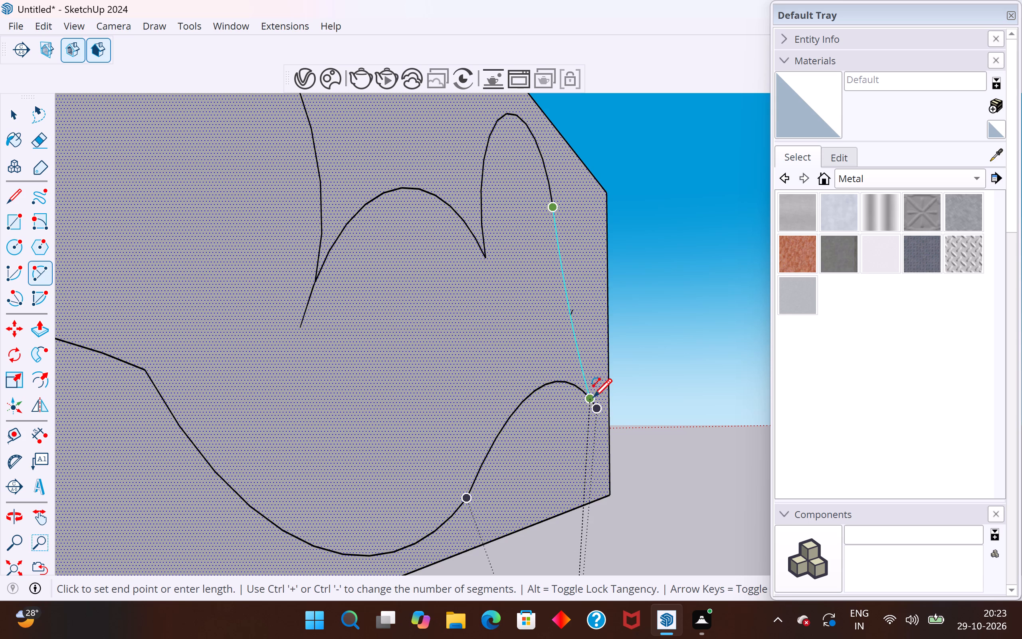
click(597, 408)
middle_drag(592, 298, 469, 335)
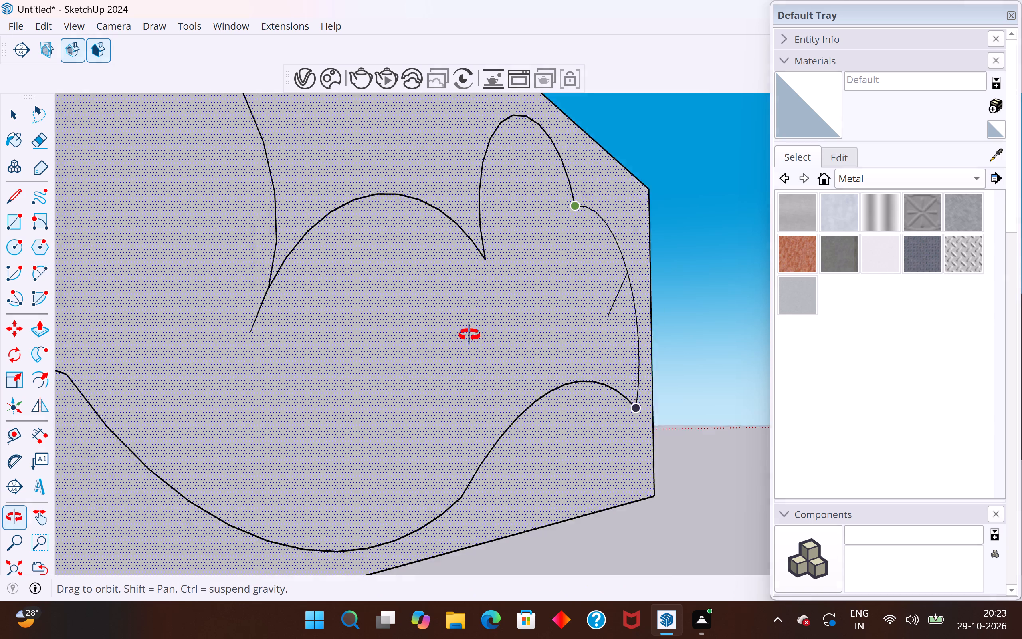
middle_drag(469, 335, 390, 363)
scroll(390, 363, down, 8)
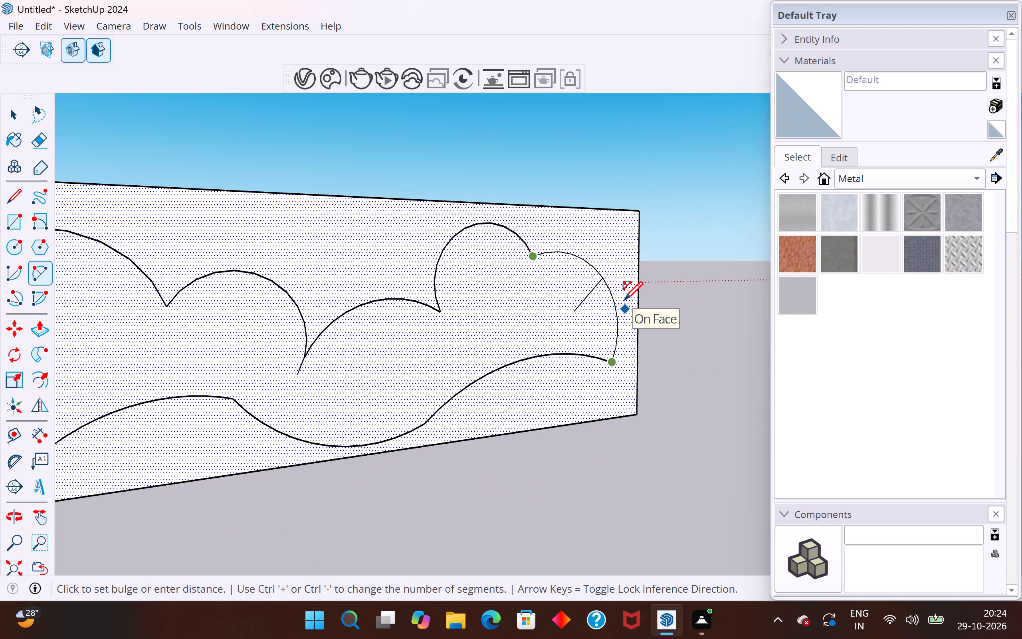
middle_drag(624, 300, 514, 479)
click(670, 236)
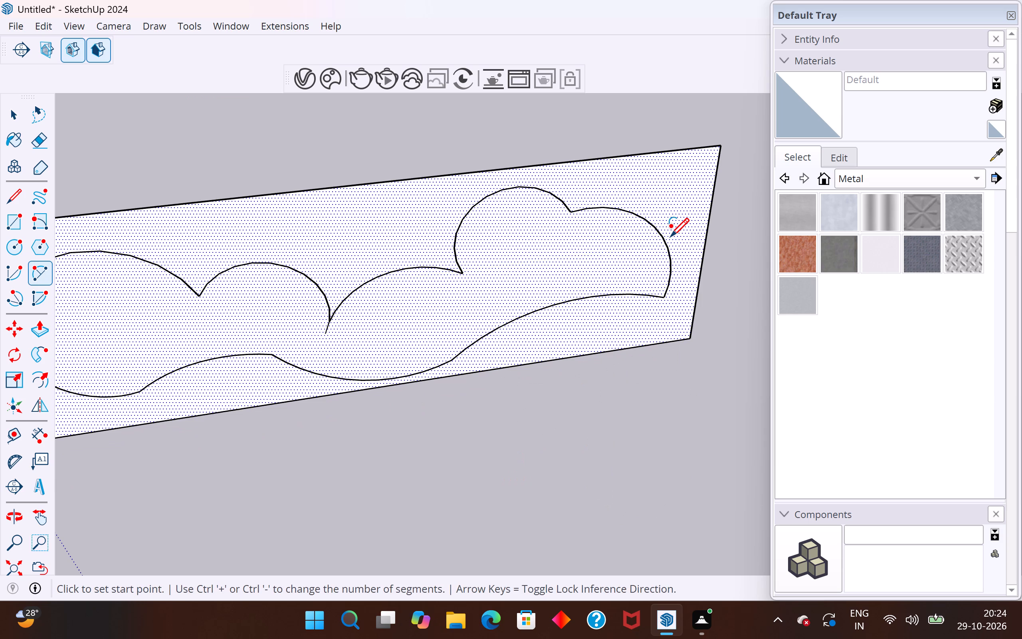
Check whether the redrawn cloud outline forms a separate face by selecting inside it and viewing the whole panel.
click(16, 116)
click(323, 147)
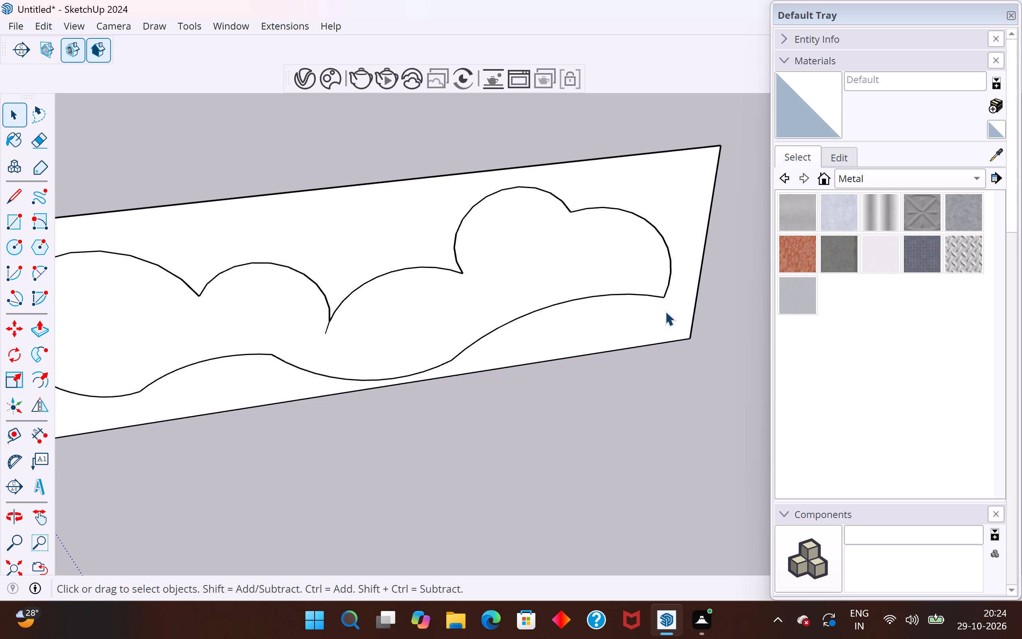
scroll(665, 315, down, 6)
click(570, 304)
middle_drag(513, 349, 676, 187)
scroll(394, 363, up, 2)
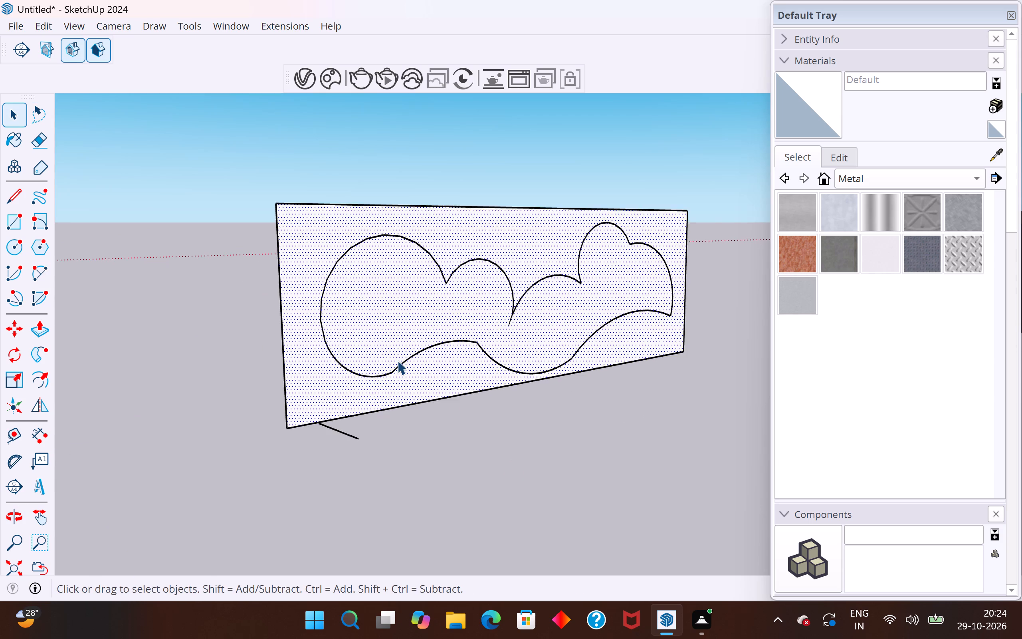
scroll(397, 360, up, 4)
middle_drag(403, 373, 300, 369)
scroll(315, 457, down, 5)
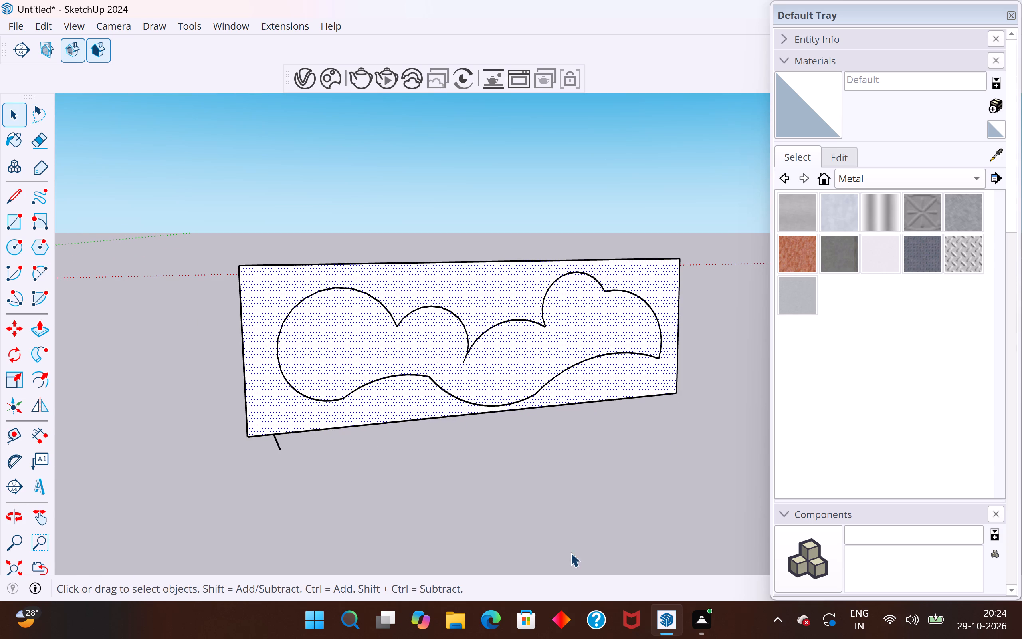
Draw an outward-bulging two-point arc around the cloud's left lobe, from the first underside arc's start to the lobe's top.
click(36, 273)
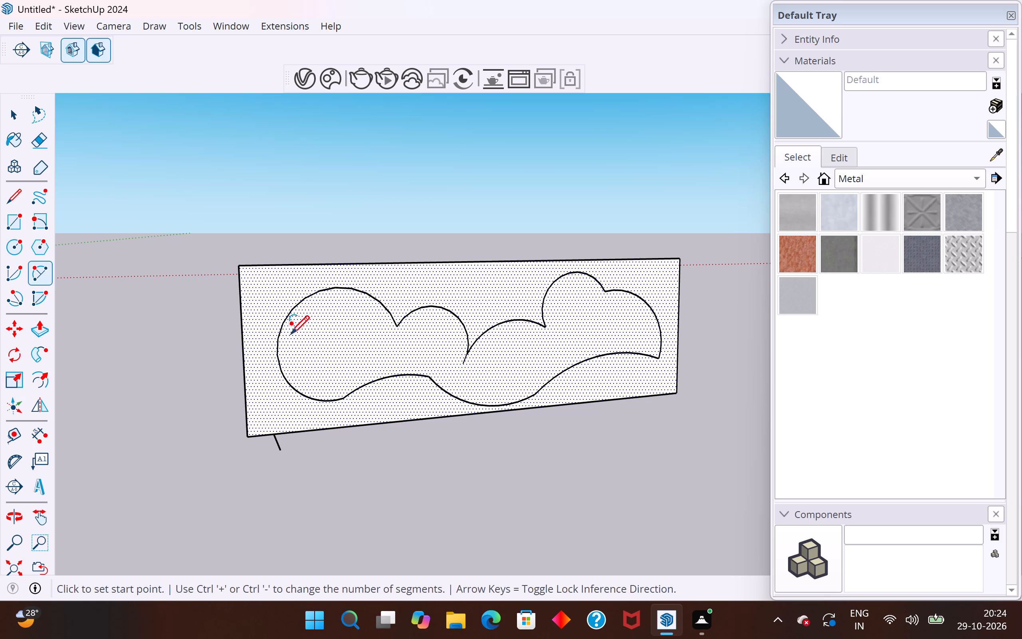
click(342, 396)
click(338, 288)
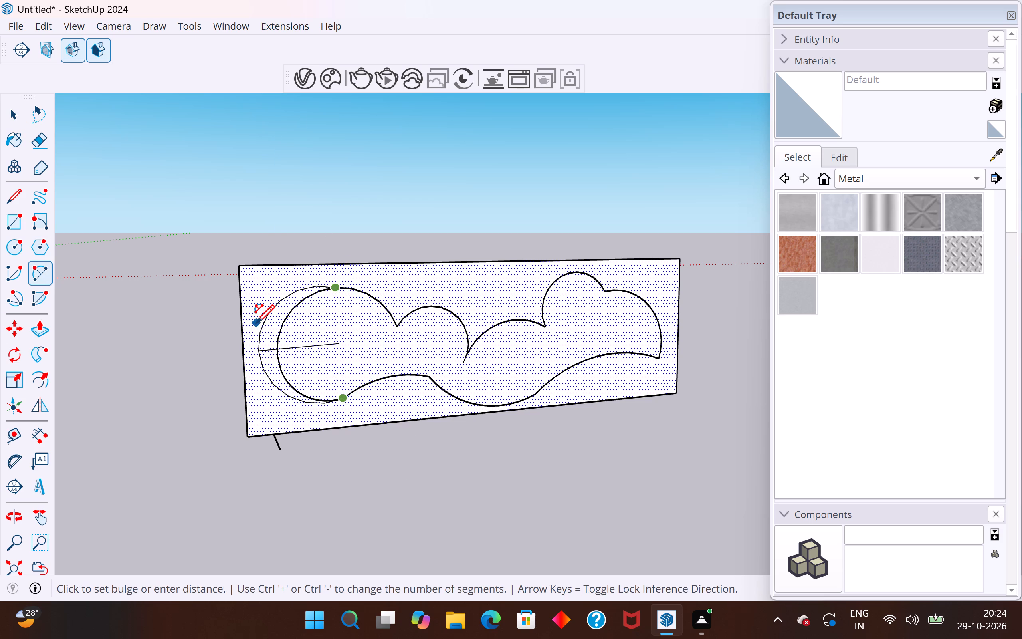
click(256, 323)
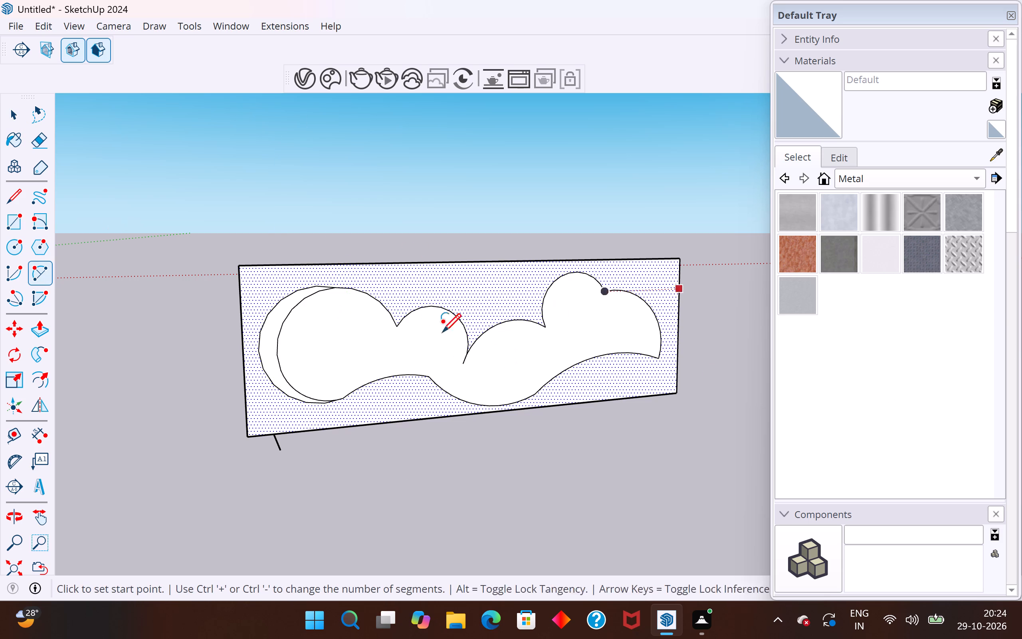
Delete the old inner arc on the cloud's left side and the leftover lower-left corner arc.
click(4, 117)
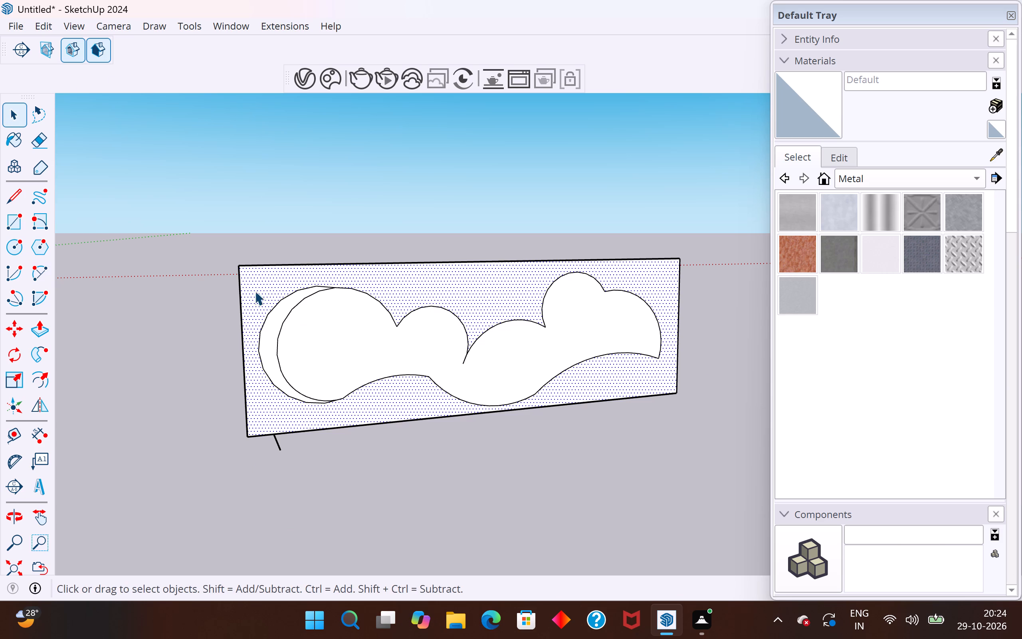
click(277, 342)
key(Delete)
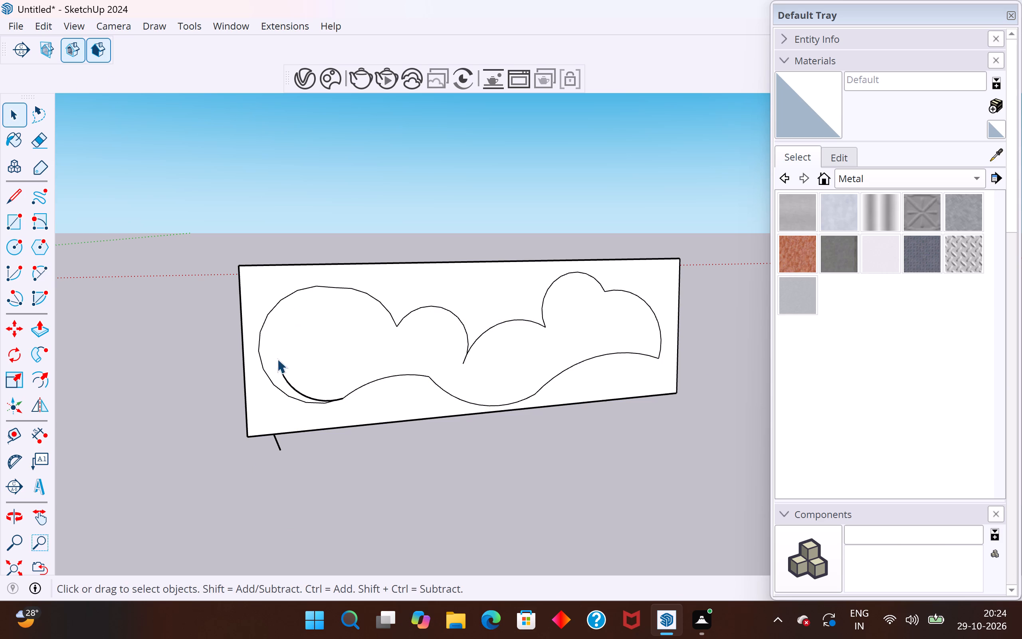
click(292, 382)
click(295, 389)
key(Delete)
Select inside the cloud outline and view the panel from several angles to check whether it forms its own face.
click(404, 347)
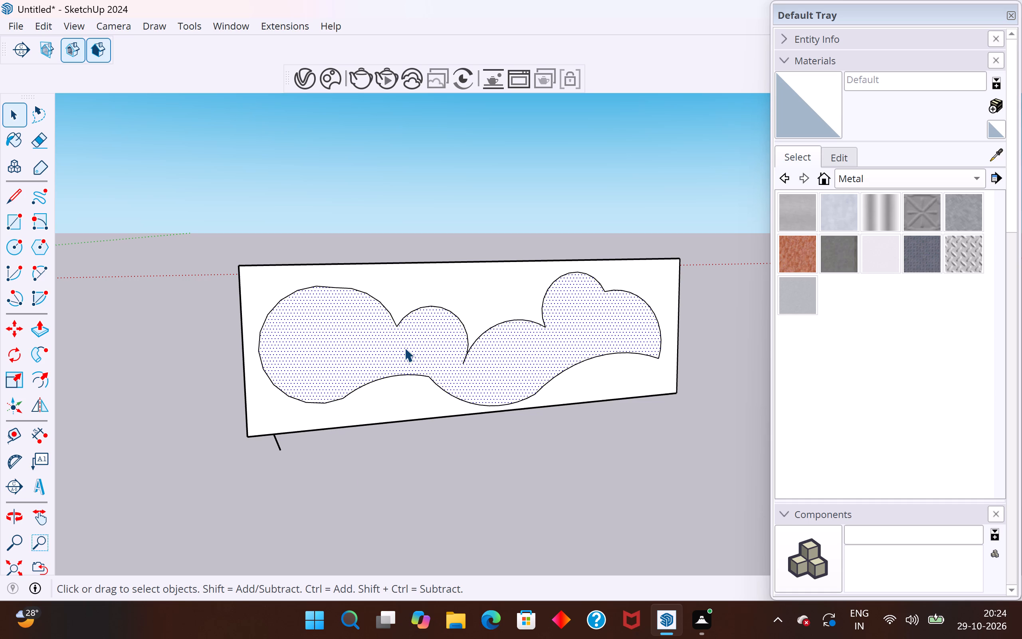
scroll(404, 347, up, 1)
scroll(351, 322, up, 1)
middle_drag(360, 323, 474, 378)
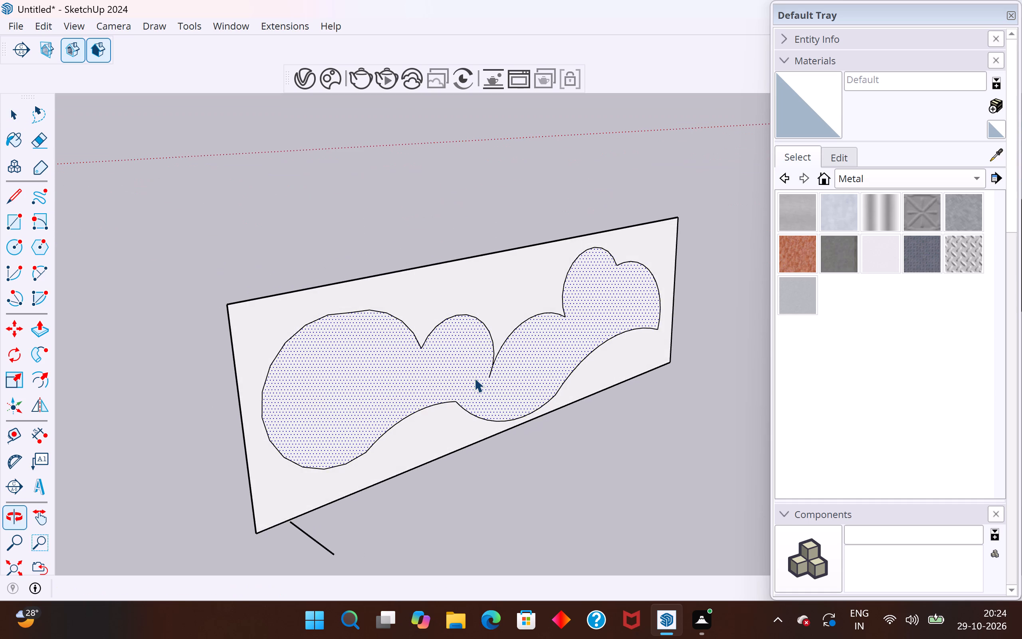
scroll(483, 367, up, 1)
scroll(323, 327, down, 2)
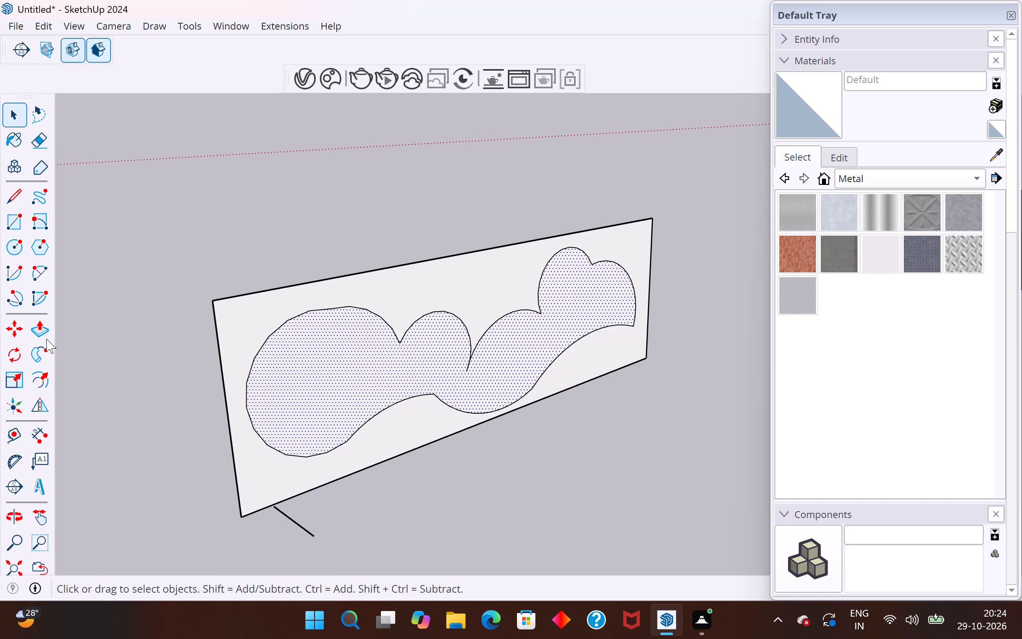
middle_drag(232, 386, 149, 363)
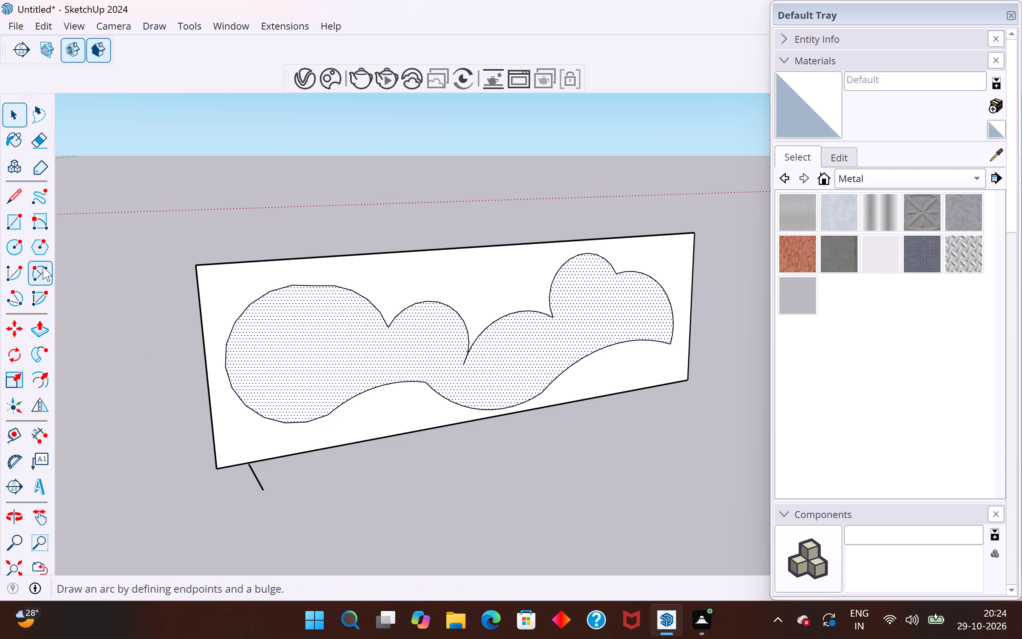
Draw a smoother two-point arc over the left lobe, from its upper-right shoulder to its lower-left edge.
click(42, 268)
click(361, 300)
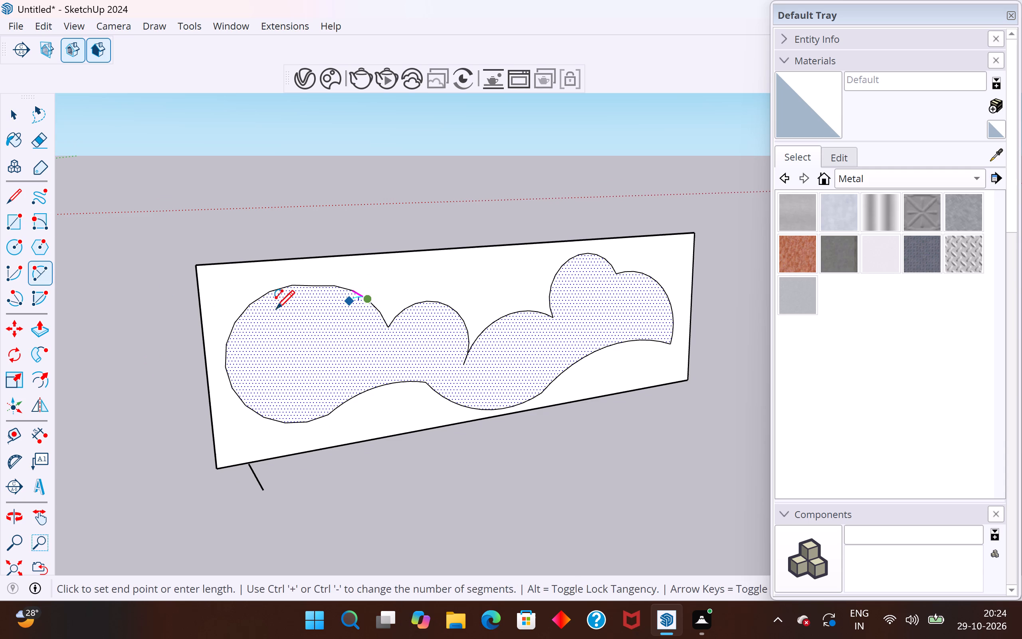
click(246, 406)
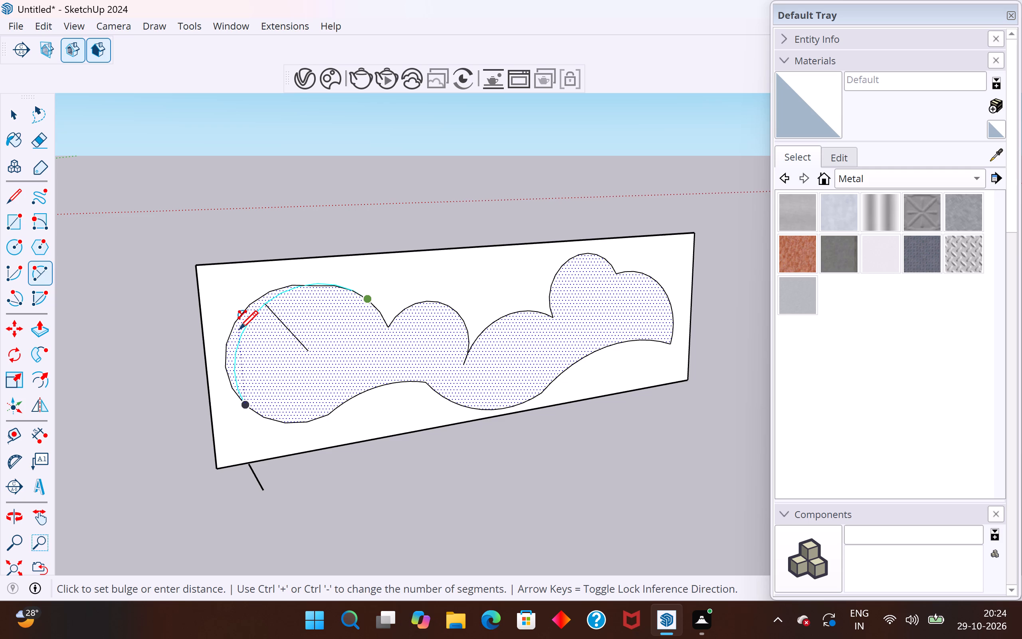
click(239, 329)
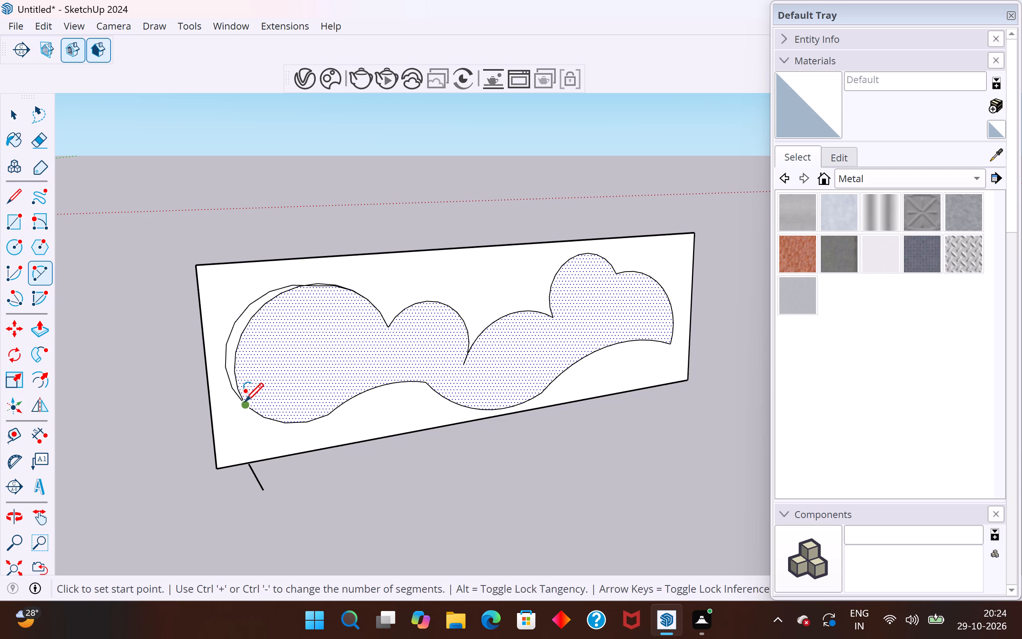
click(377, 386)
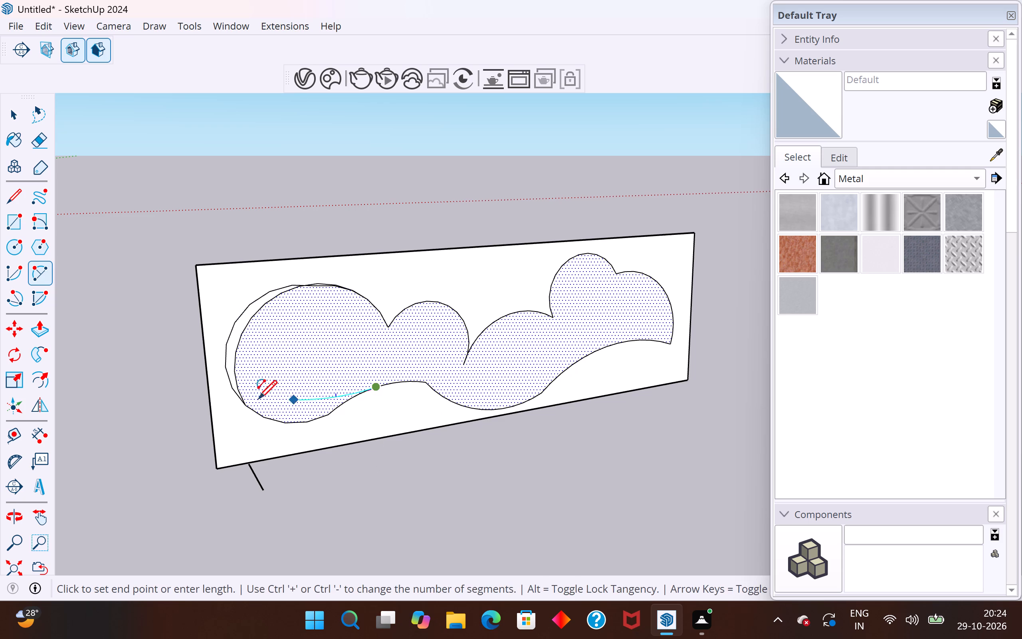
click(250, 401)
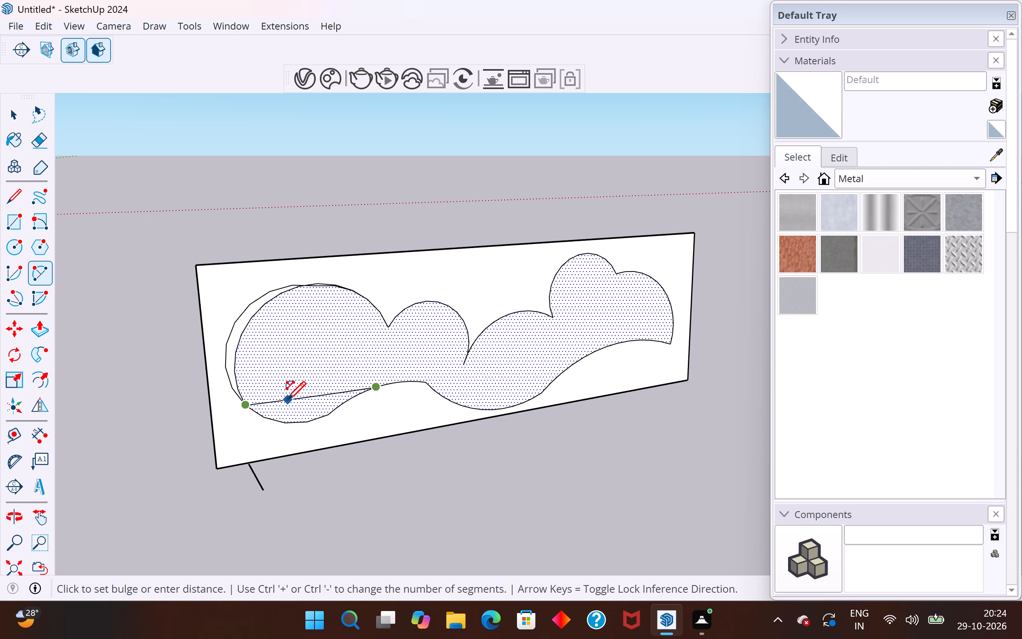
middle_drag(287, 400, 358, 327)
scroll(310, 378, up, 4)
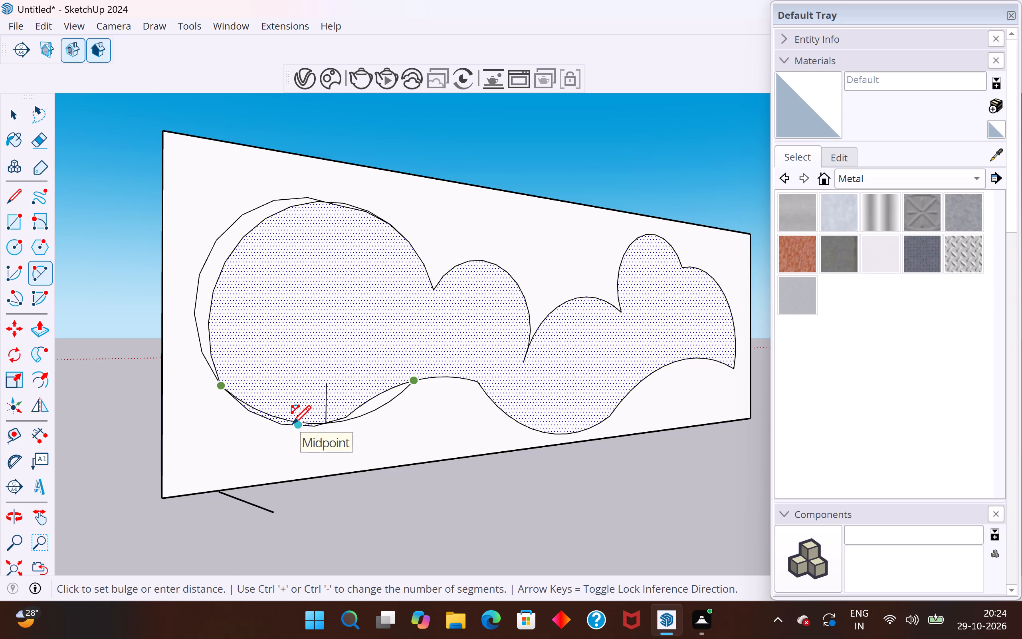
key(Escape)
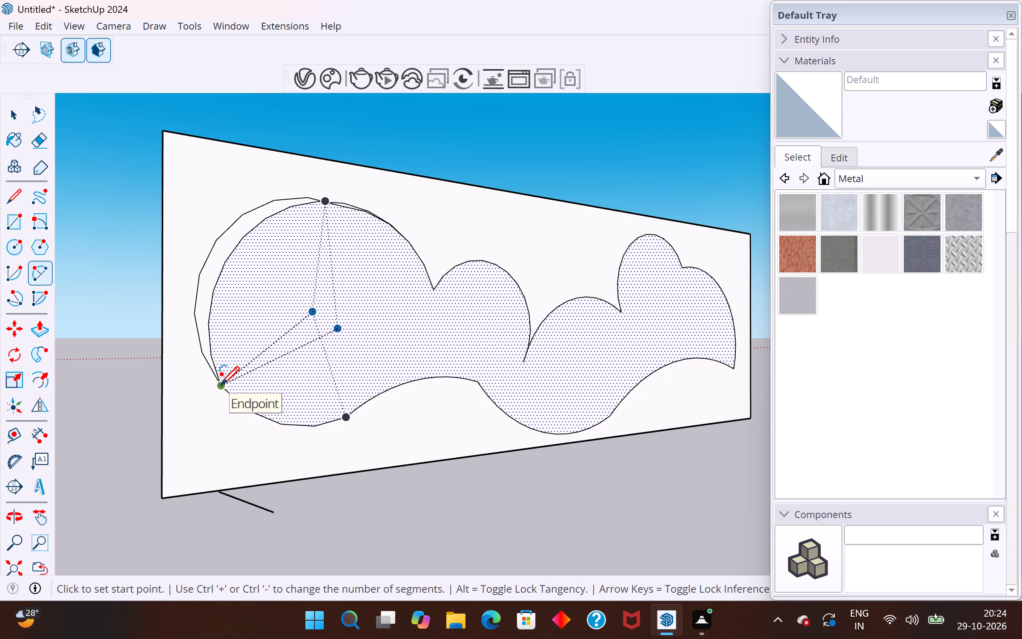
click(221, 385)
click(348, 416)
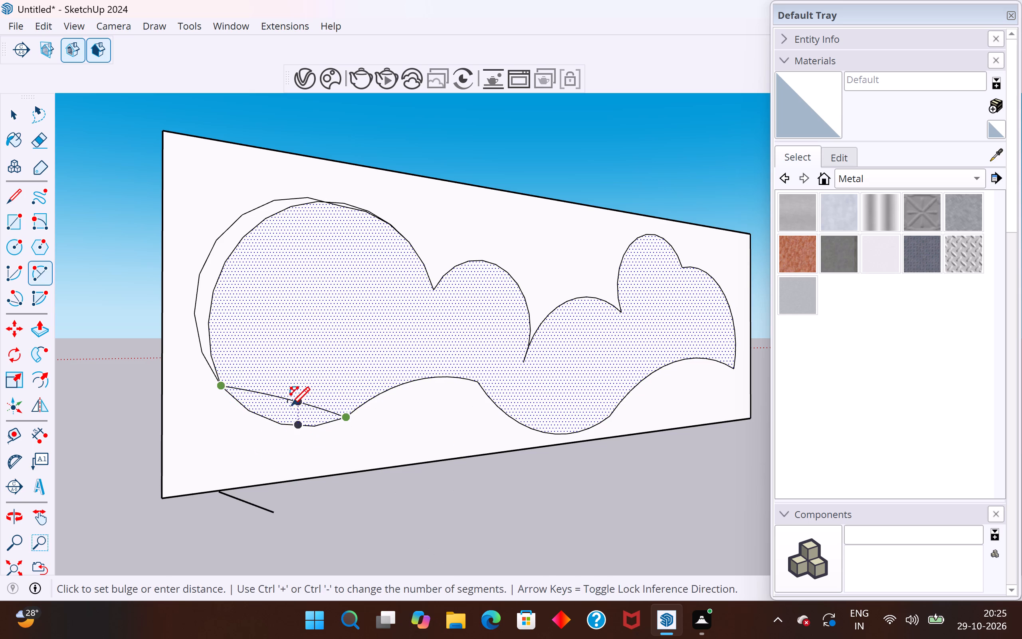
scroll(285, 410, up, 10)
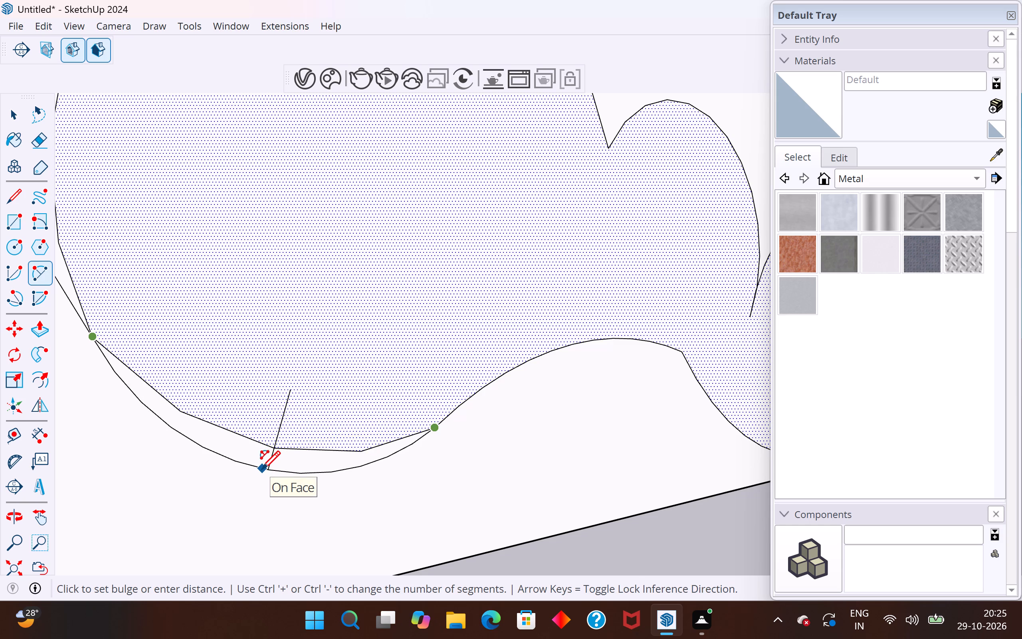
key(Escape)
Delete the coarse outer arc left of the new lobe arc and the overlapping leftover segments at the lobe's top.
scroll(276, 414, down, 20)
middle_drag(361, 397, 250, 437)
scroll(250, 437, up, 1)
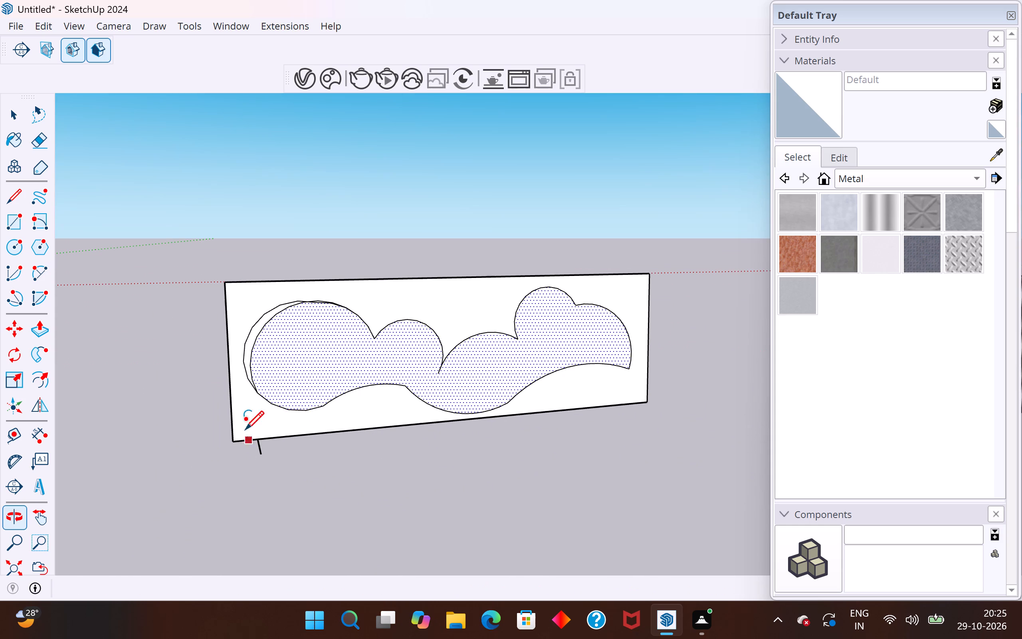
click(13, 119)
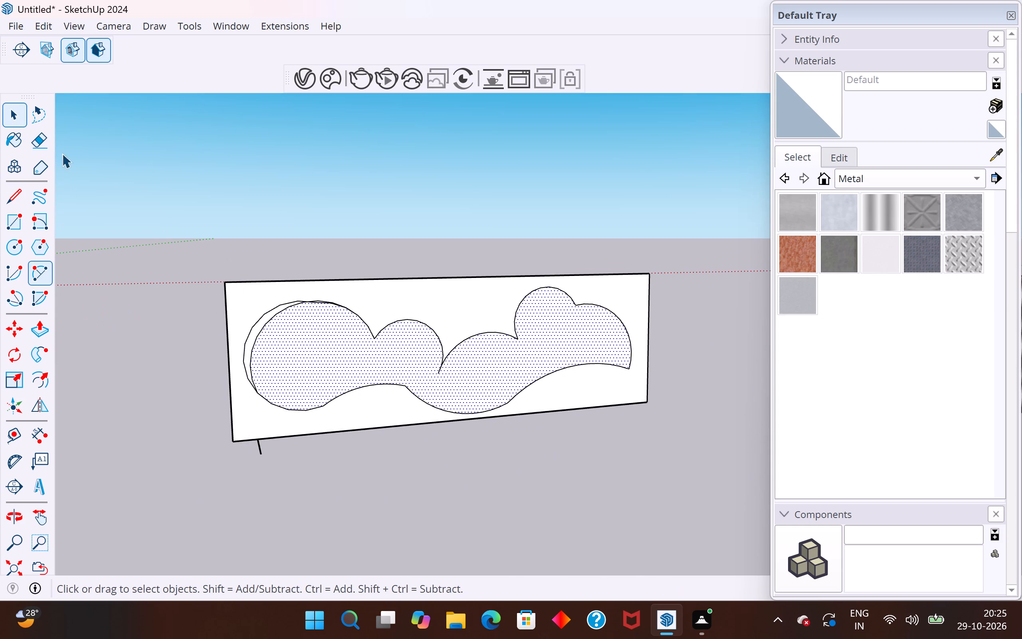
click(255, 324)
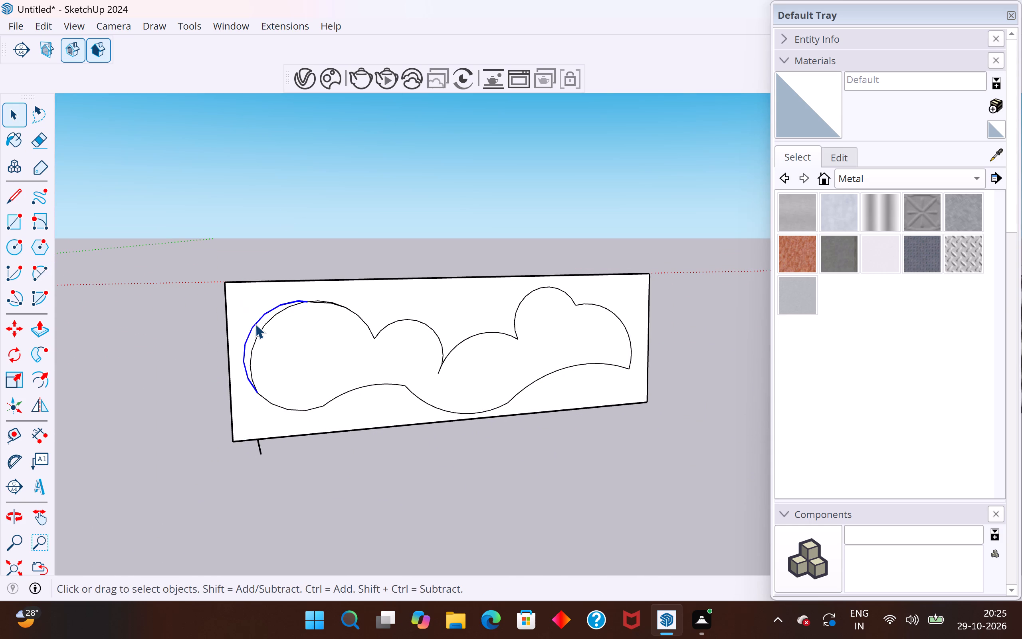
key(Delete)
scroll(320, 302, up, 10)
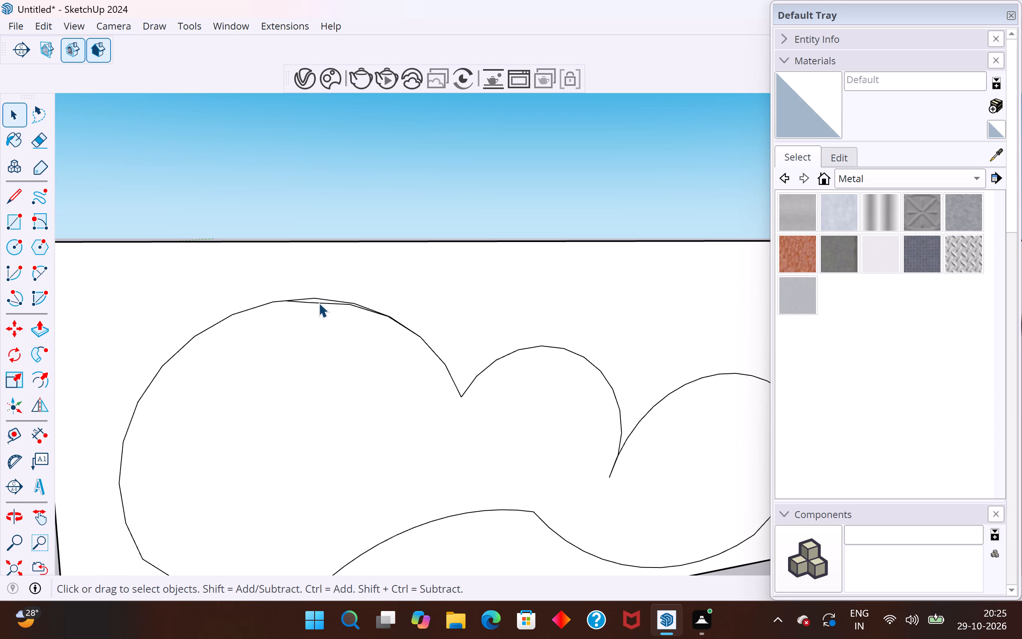
click(319, 303)
key(Delete)
click(305, 303)
key(Delete)
scroll(305, 303, down, 12)
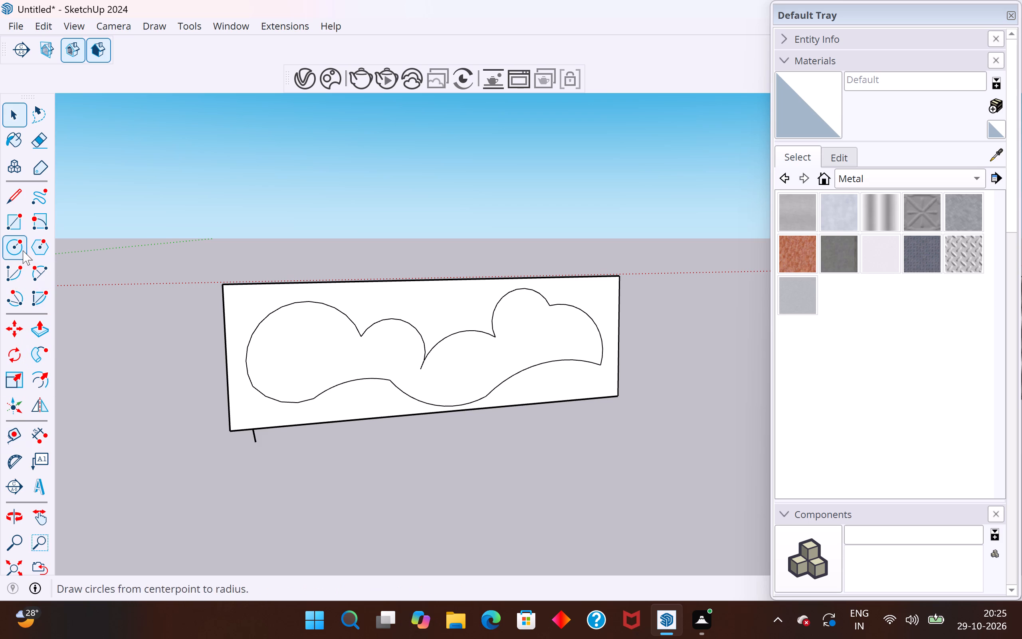
Draw a downward-bulging two-point arc along the left lobe's bottom, from the first underside arc to the lobe's lower-left edge.
click(42, 270)
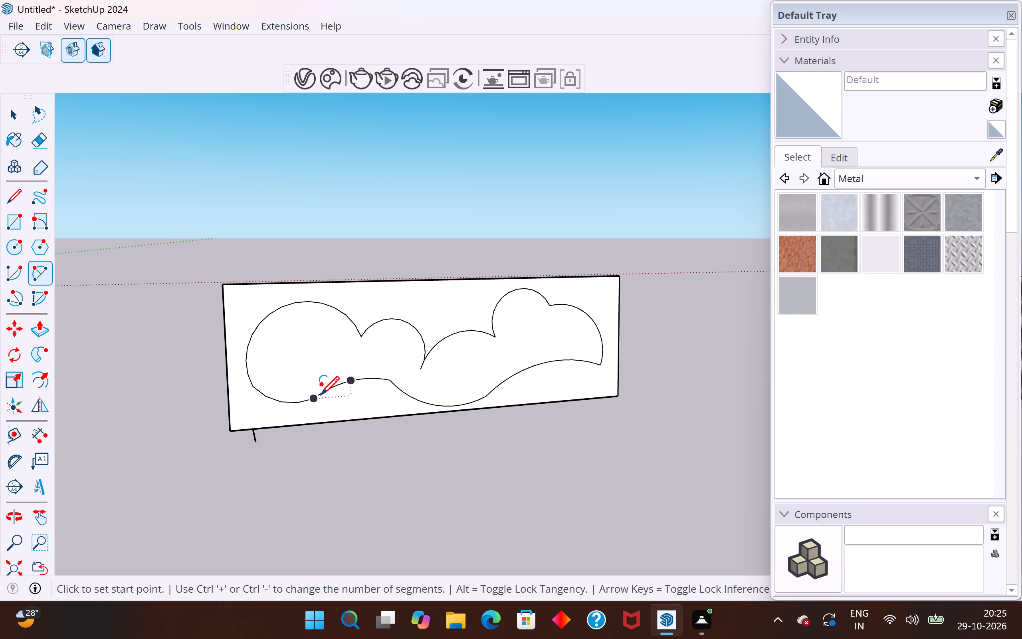
click(319, 395)
click(252, 377)
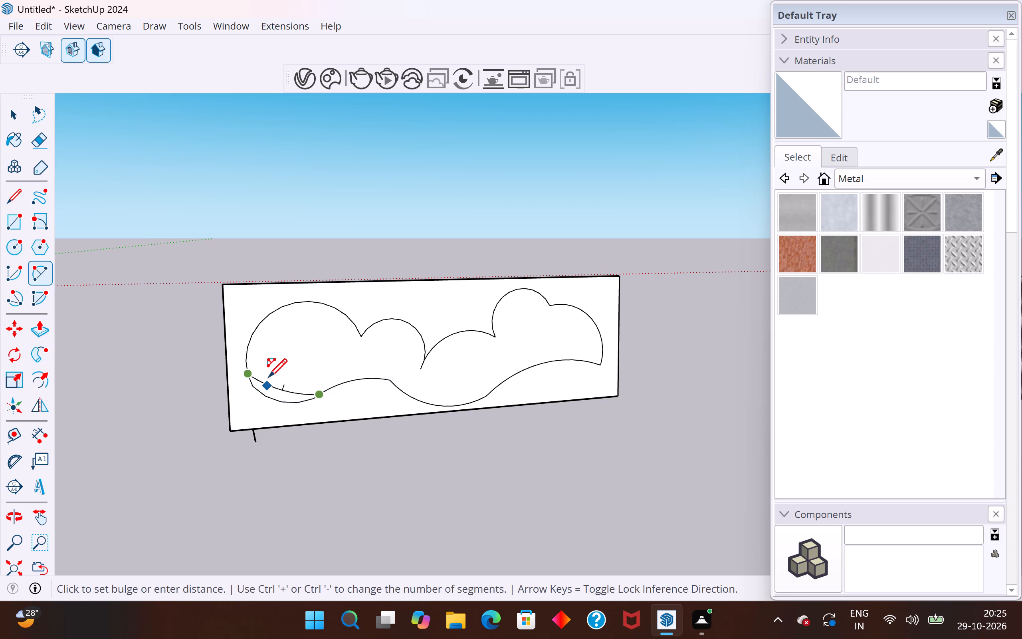
scroll(269, 385, up, 13)
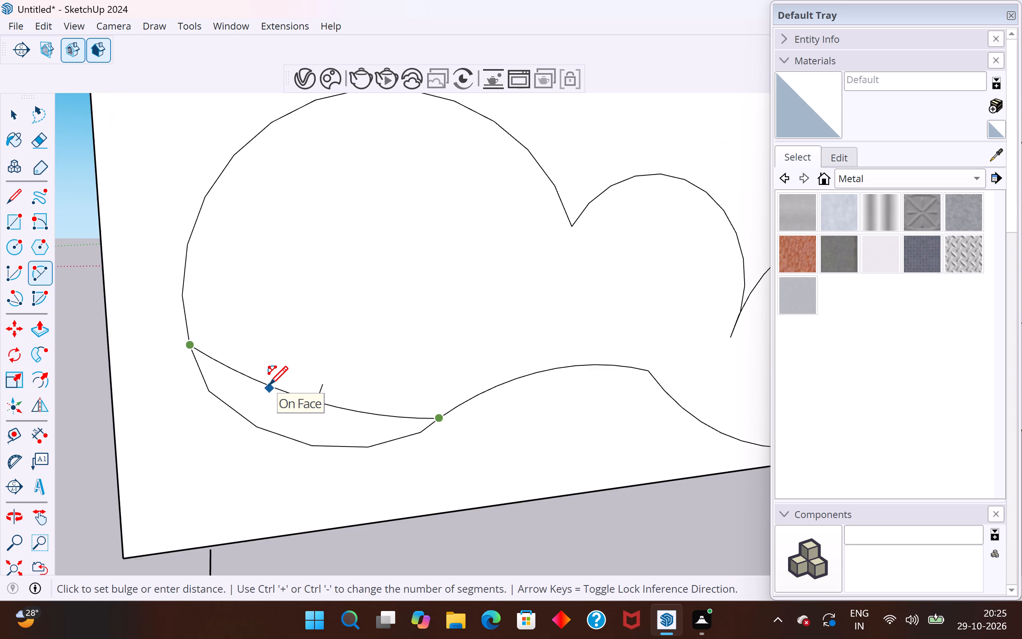
scroll(269, 385, up, 4)
click(262, 427)
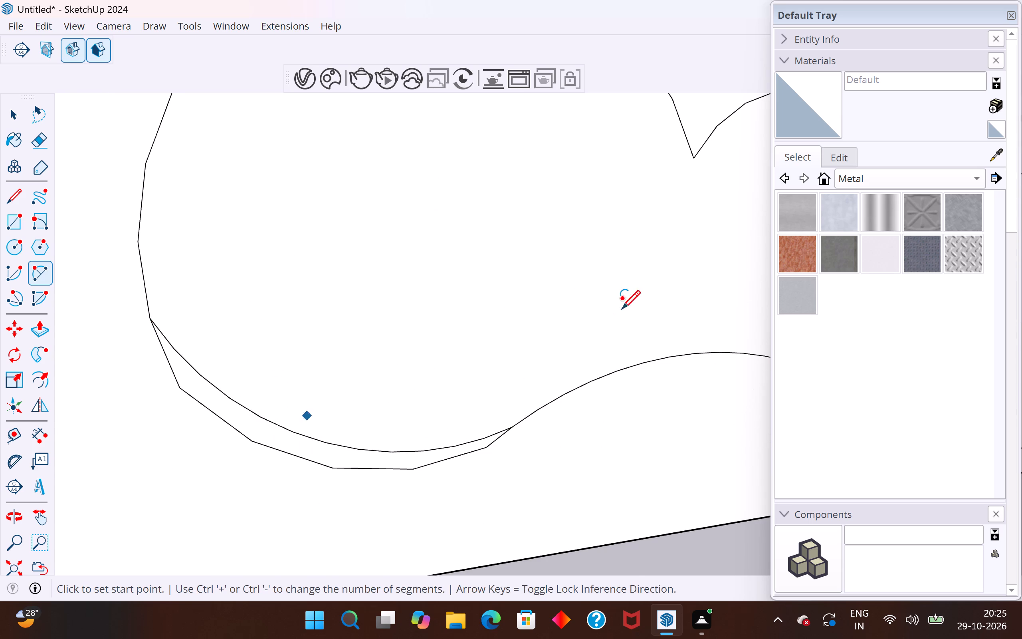
Delete the old coarse arc below the new bottom arc and the short leftover segments at both its ends.
click(14, 123)
click(208, 409)
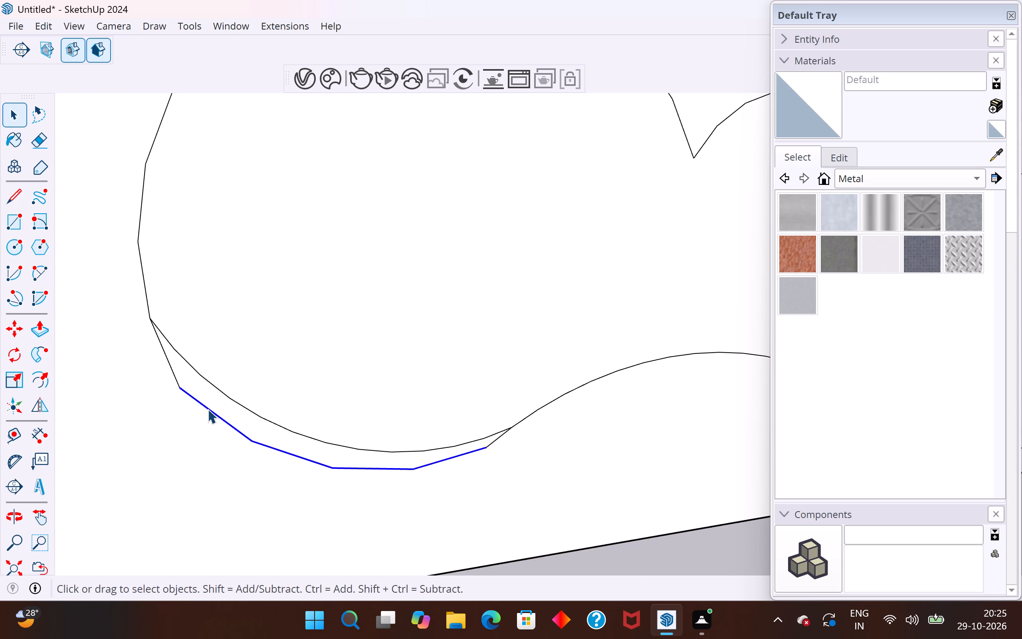
key(Delete)
click(175, 377)
key(Delete)
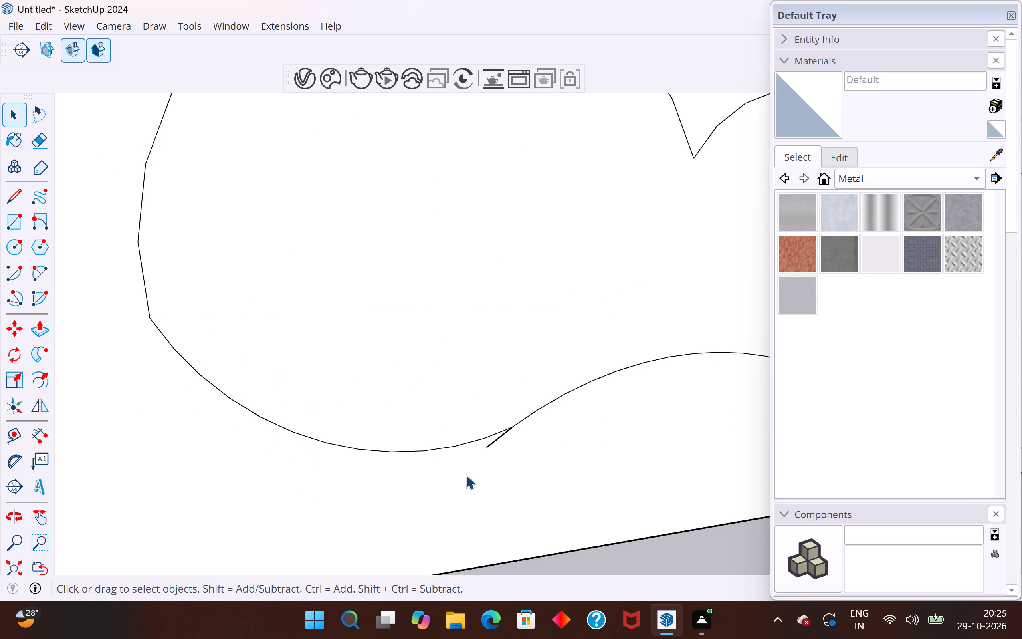
click(489, 443)
key(Delete)
scroll(488, 444, down, 13)
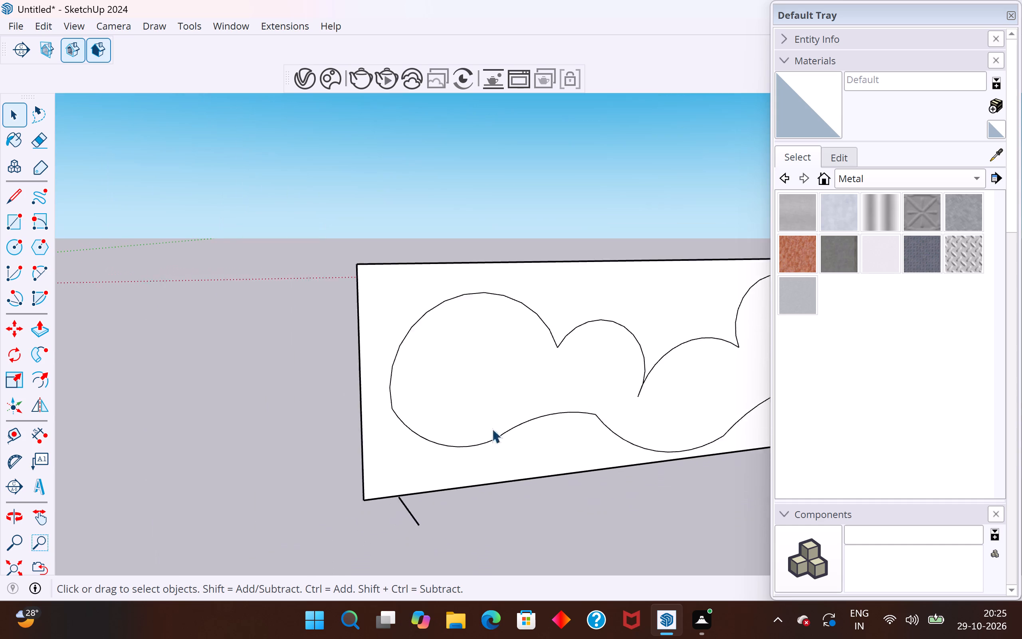
Select the cleaned-up cloud face and inspect it on the panel from different angles.
click(507, 348)
scroll(392, 409, down, 12)
middle_drag(551, 428, 656, 470)
scroll(549, 433, up, 4)
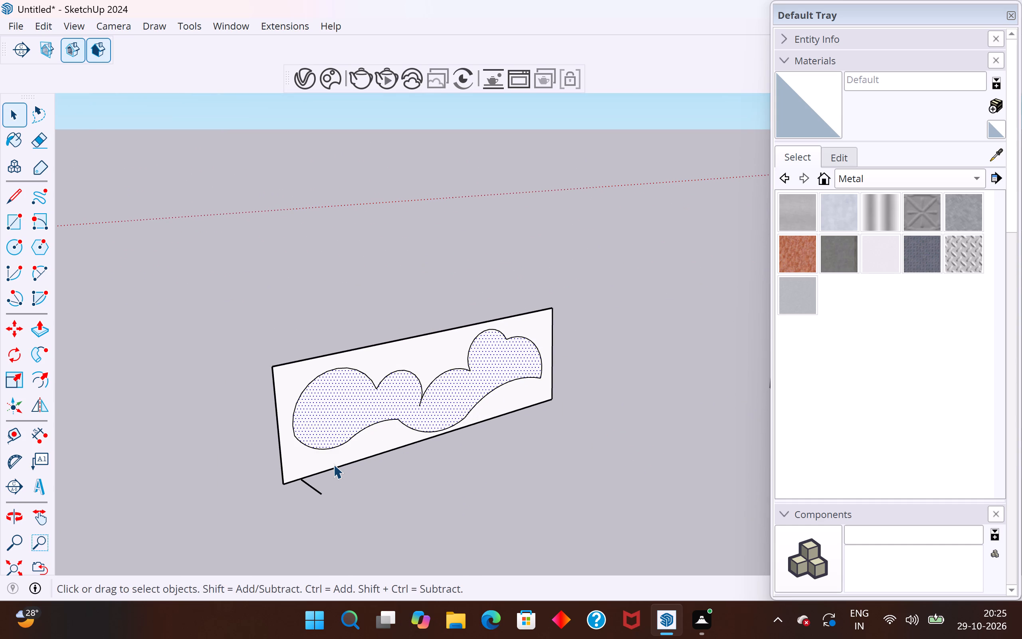
scroll(256, 437, down, 4)
middle_drag(503, 430, 436, 448)
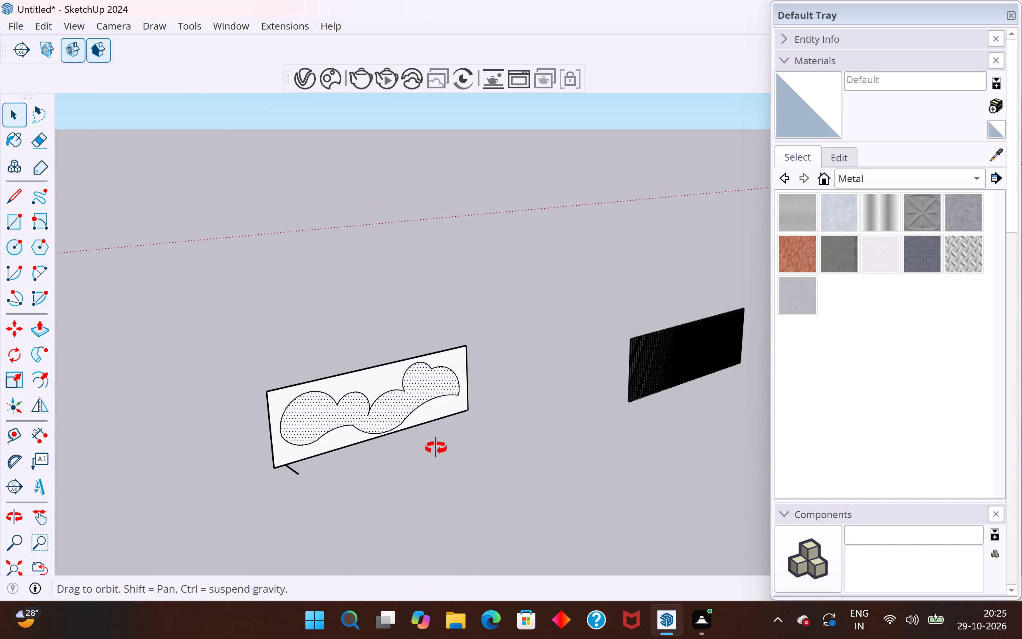
Delete the panel face around the cloud, its rectangular border edges and the stray short line below its corner.
middle_drag(436, 448, 487, 480)
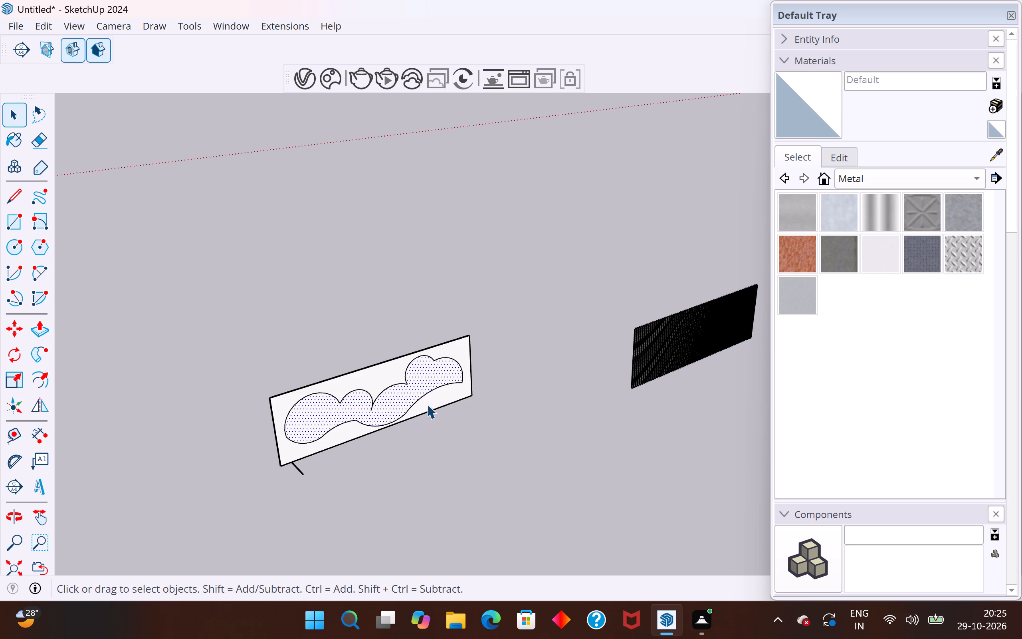
click(429, 403)
key(Delete)
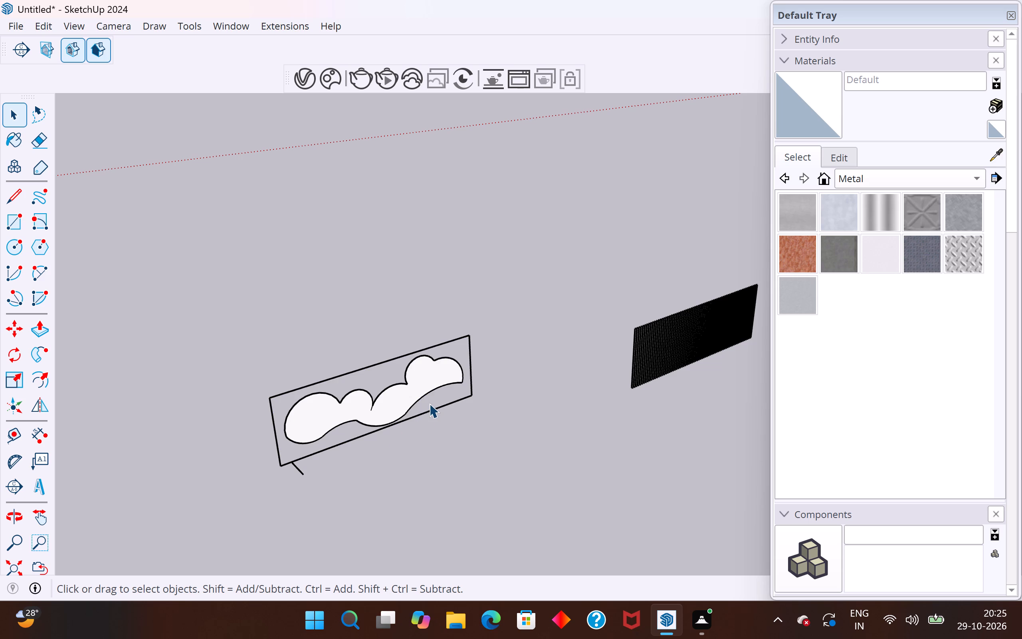
click(473, 358)
key(Delete)
drag(489, 317, 455, 346)
key(Delete)
drag(477, 395, 451, 413)
key(Delete)
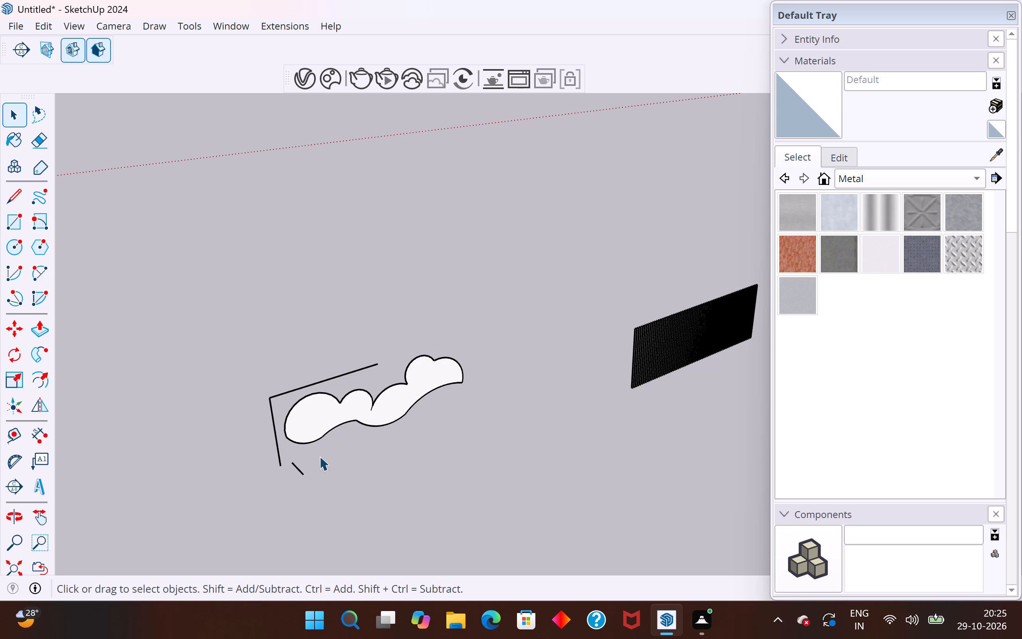
drag(316, 458, 259, 475)
key(Delete)
click(283, 394)
key(Delete)
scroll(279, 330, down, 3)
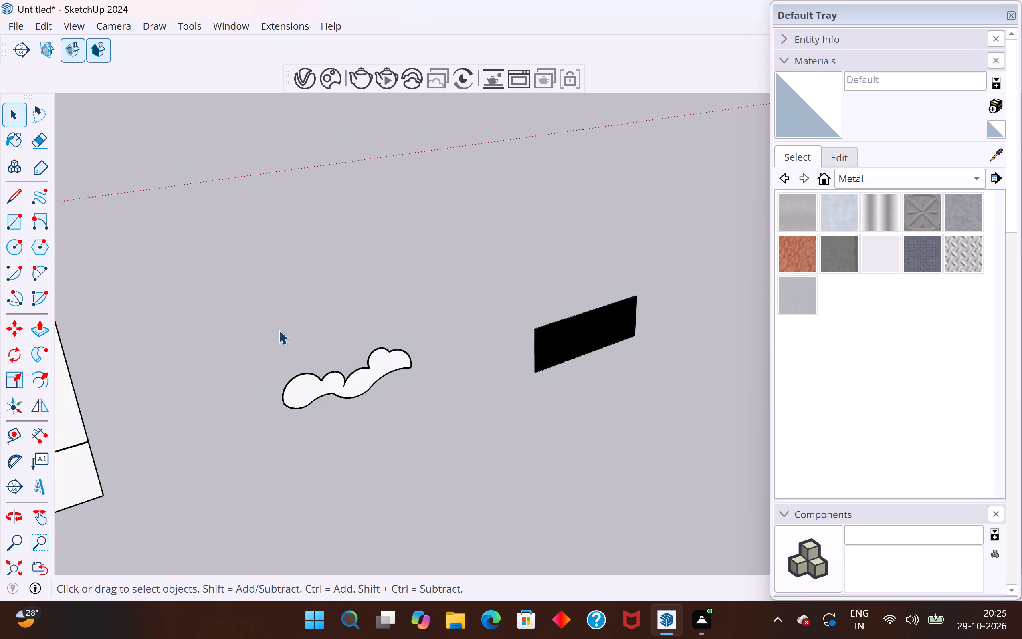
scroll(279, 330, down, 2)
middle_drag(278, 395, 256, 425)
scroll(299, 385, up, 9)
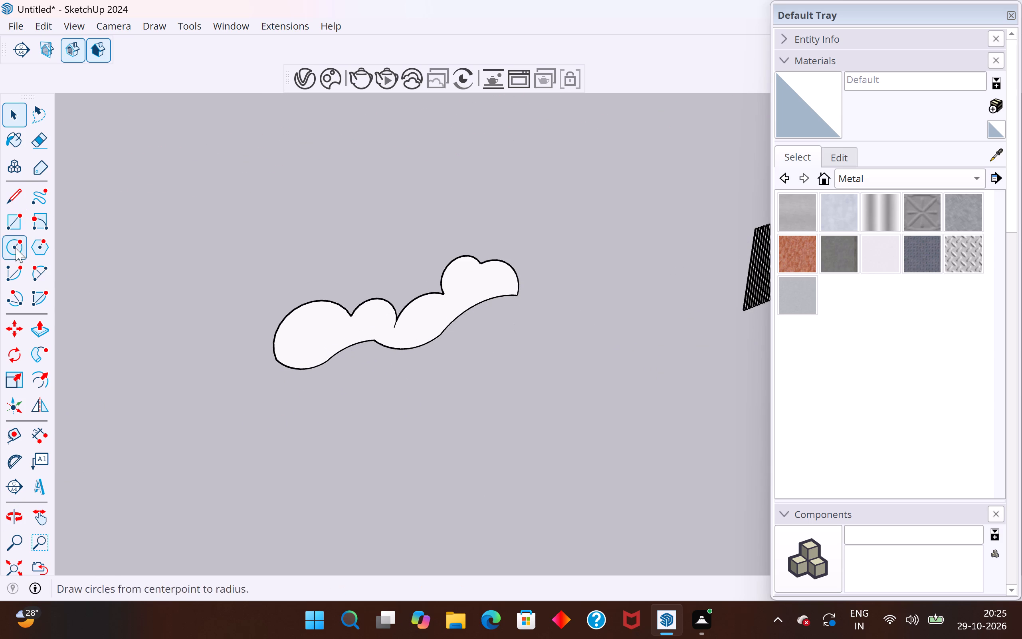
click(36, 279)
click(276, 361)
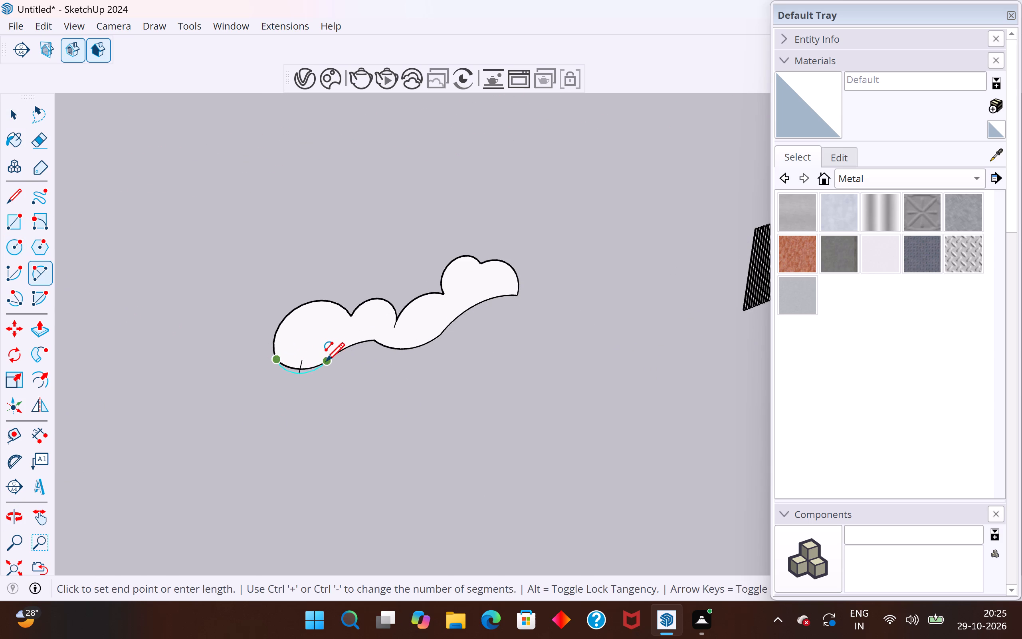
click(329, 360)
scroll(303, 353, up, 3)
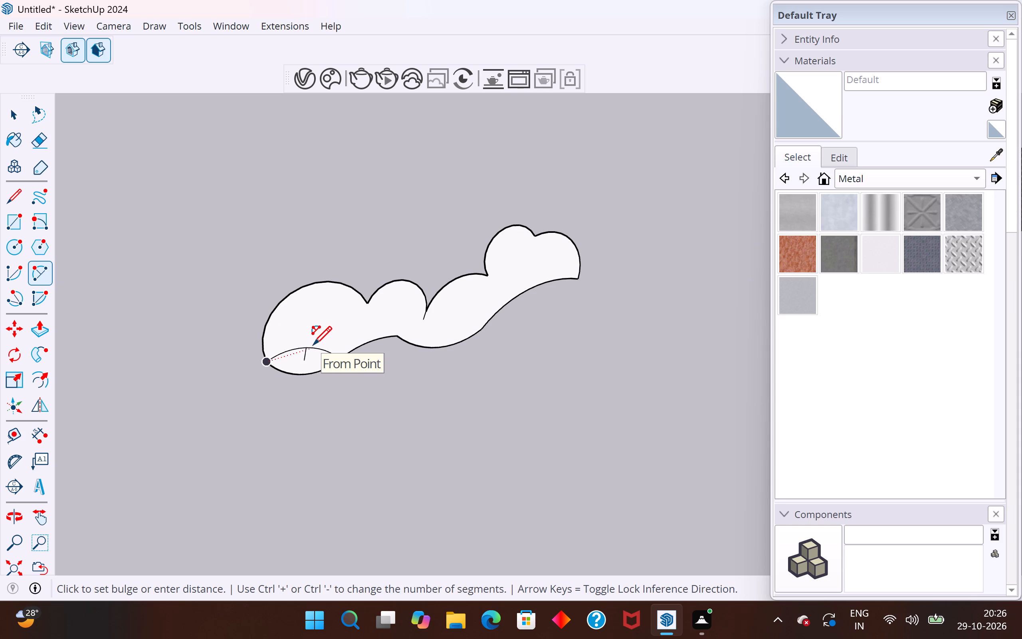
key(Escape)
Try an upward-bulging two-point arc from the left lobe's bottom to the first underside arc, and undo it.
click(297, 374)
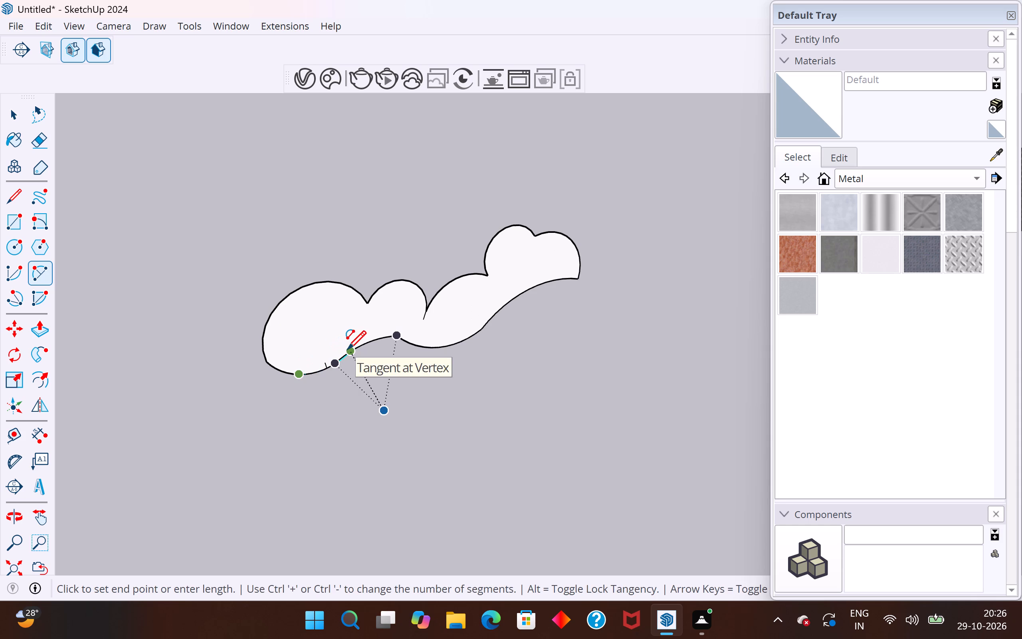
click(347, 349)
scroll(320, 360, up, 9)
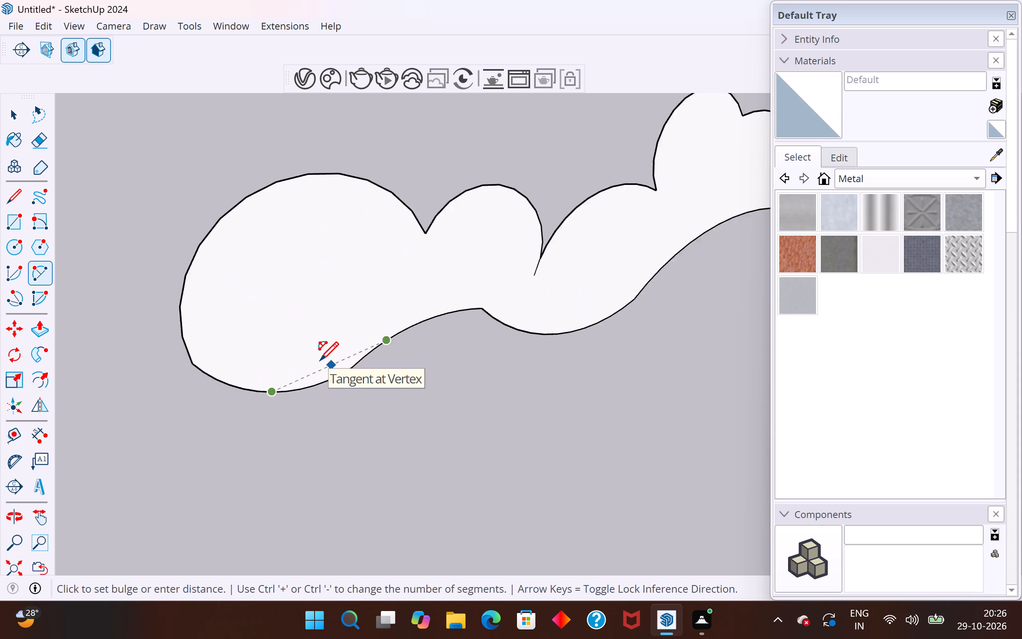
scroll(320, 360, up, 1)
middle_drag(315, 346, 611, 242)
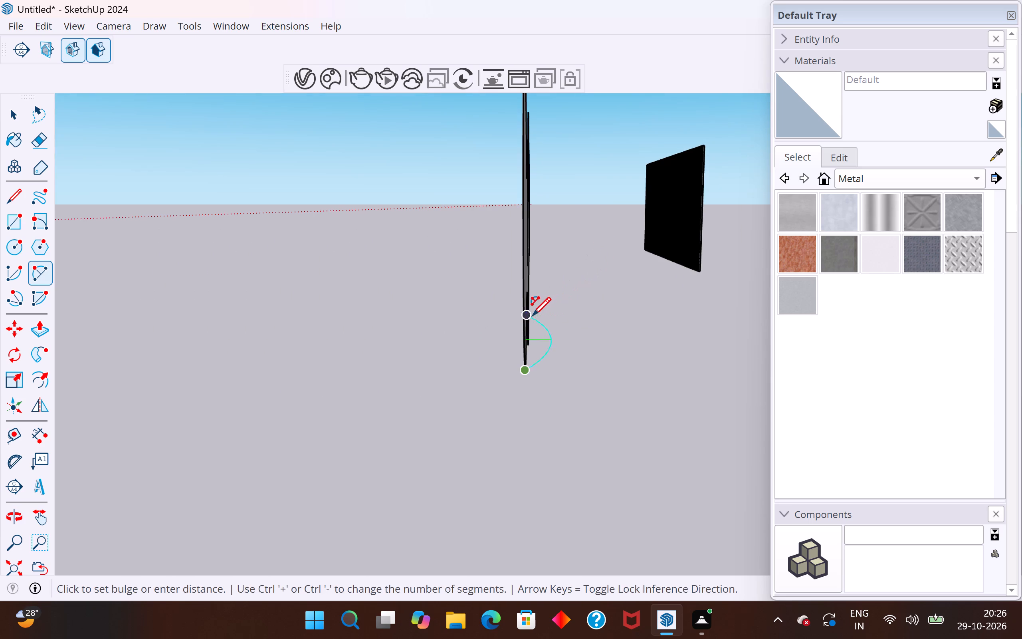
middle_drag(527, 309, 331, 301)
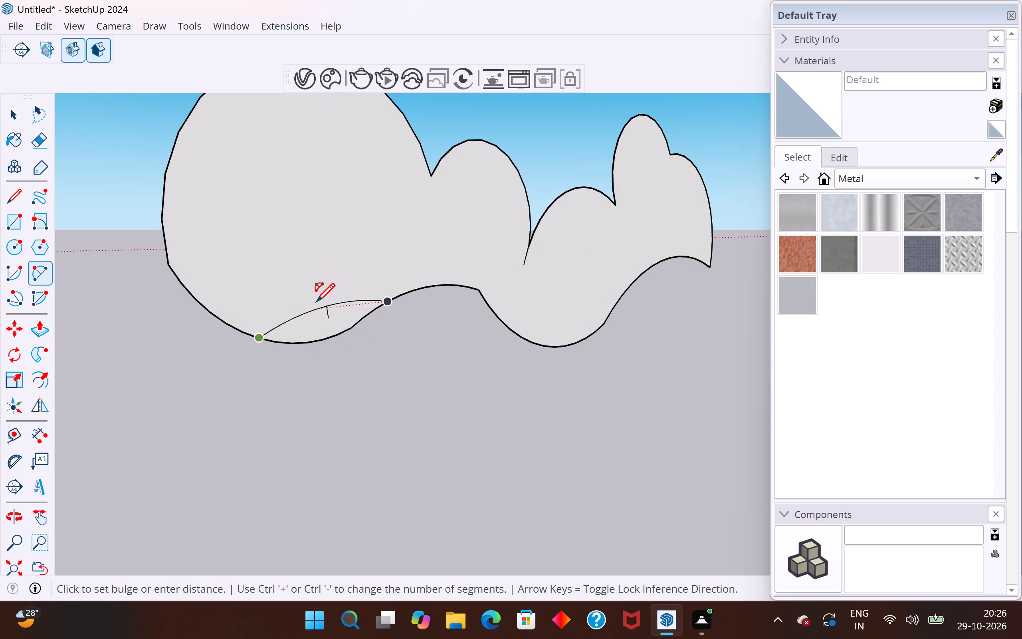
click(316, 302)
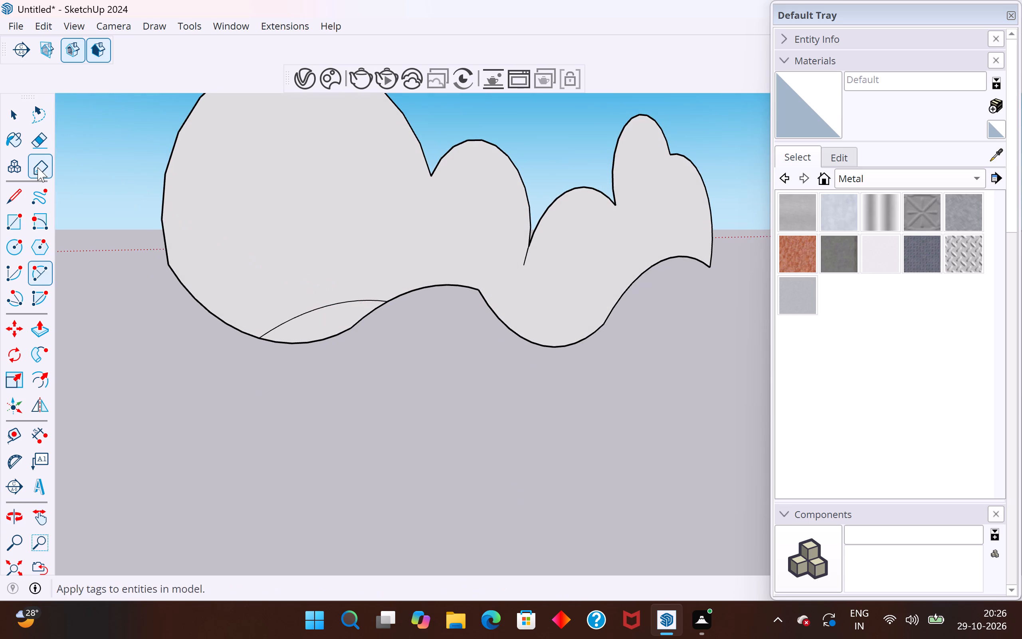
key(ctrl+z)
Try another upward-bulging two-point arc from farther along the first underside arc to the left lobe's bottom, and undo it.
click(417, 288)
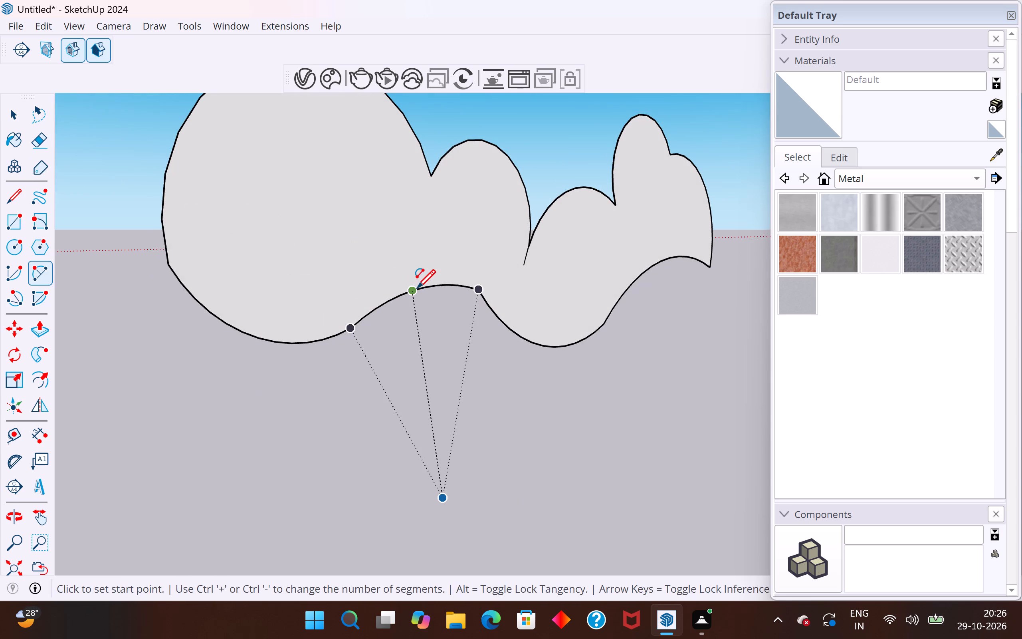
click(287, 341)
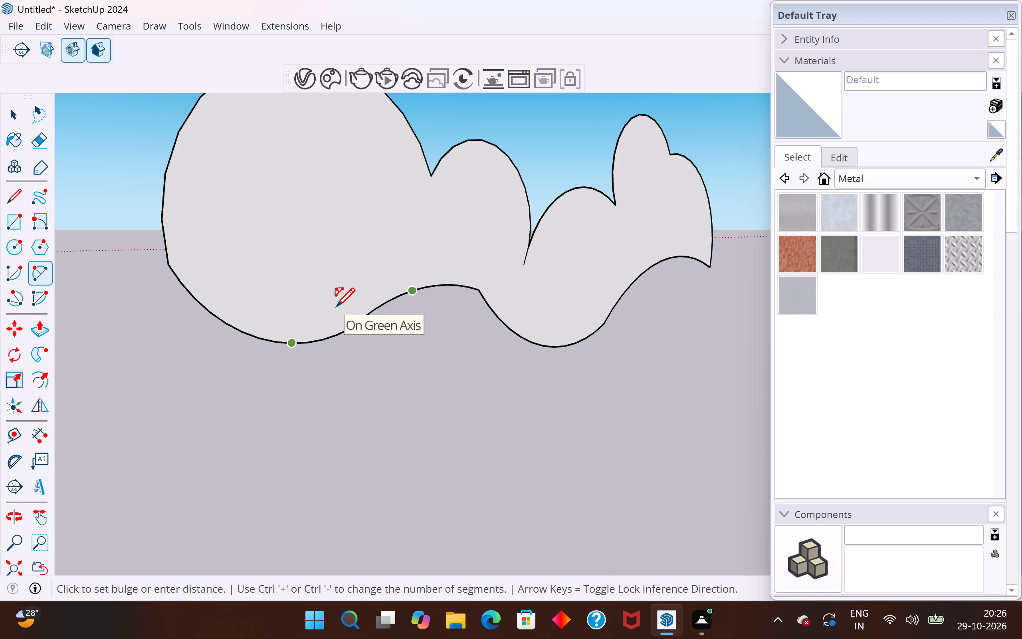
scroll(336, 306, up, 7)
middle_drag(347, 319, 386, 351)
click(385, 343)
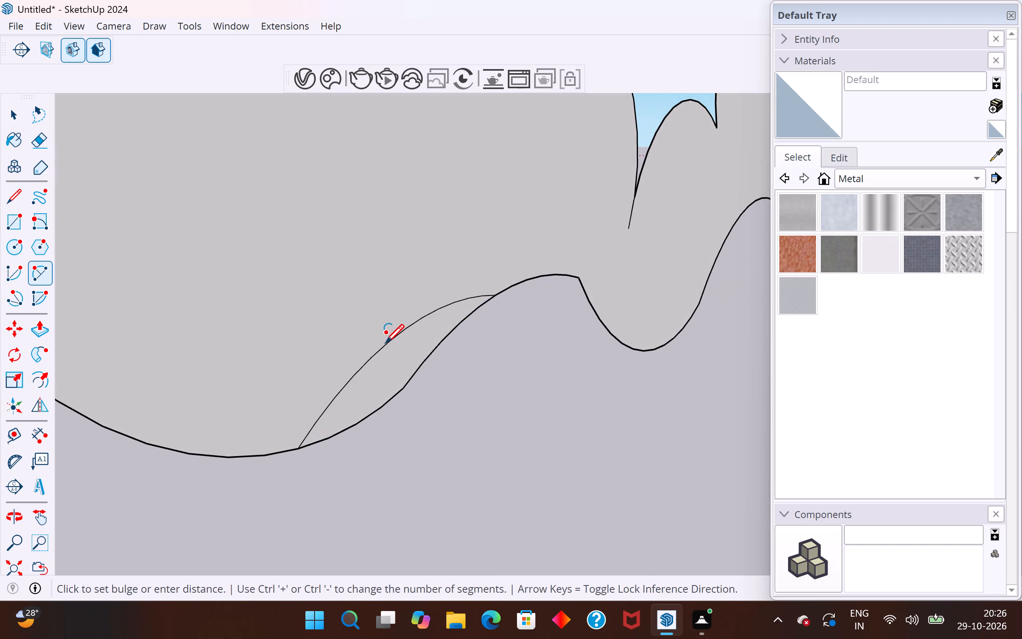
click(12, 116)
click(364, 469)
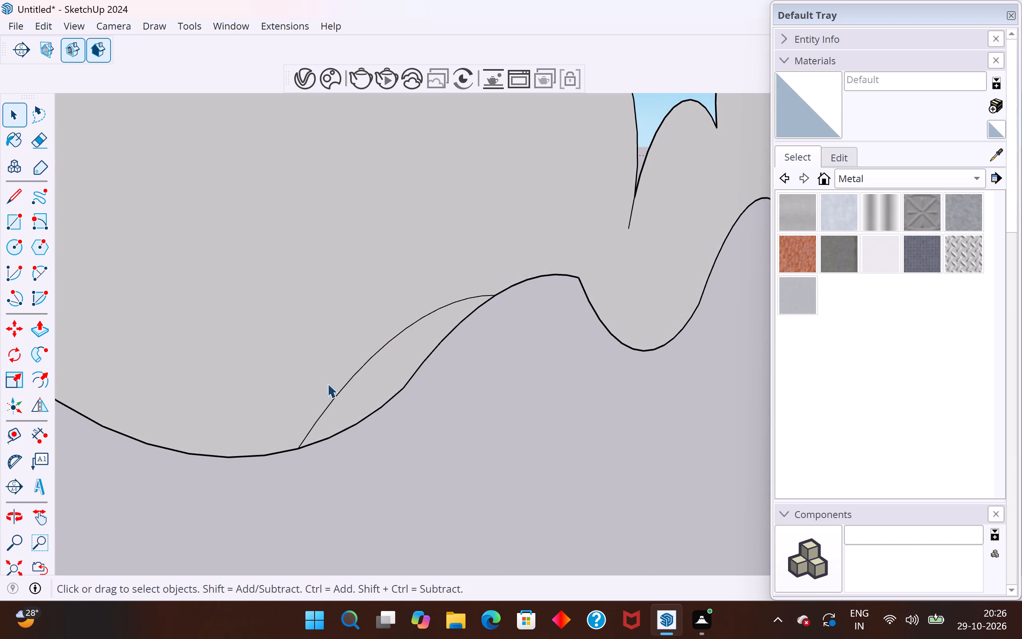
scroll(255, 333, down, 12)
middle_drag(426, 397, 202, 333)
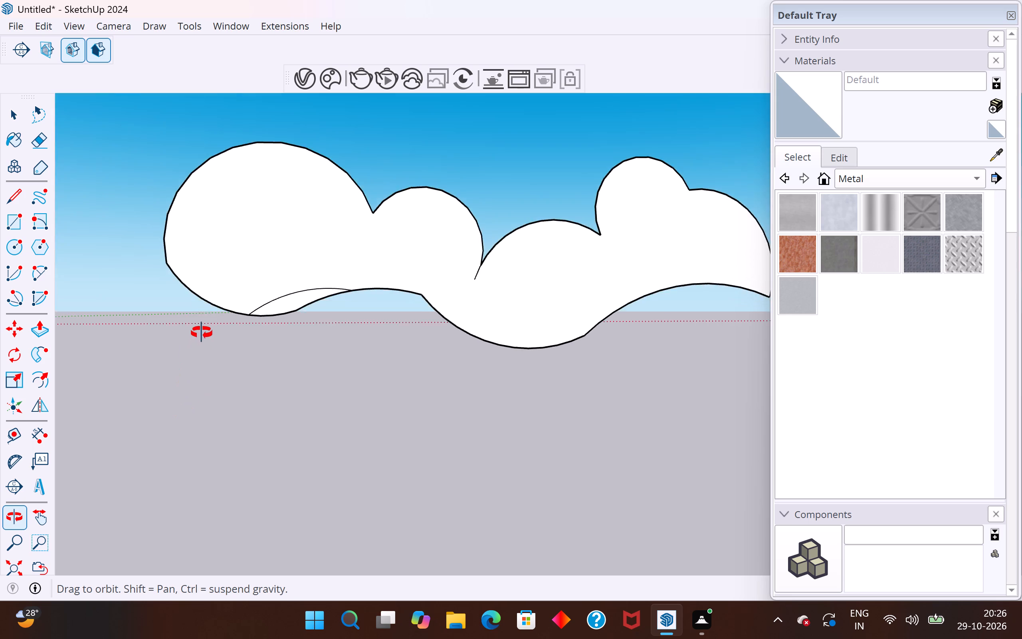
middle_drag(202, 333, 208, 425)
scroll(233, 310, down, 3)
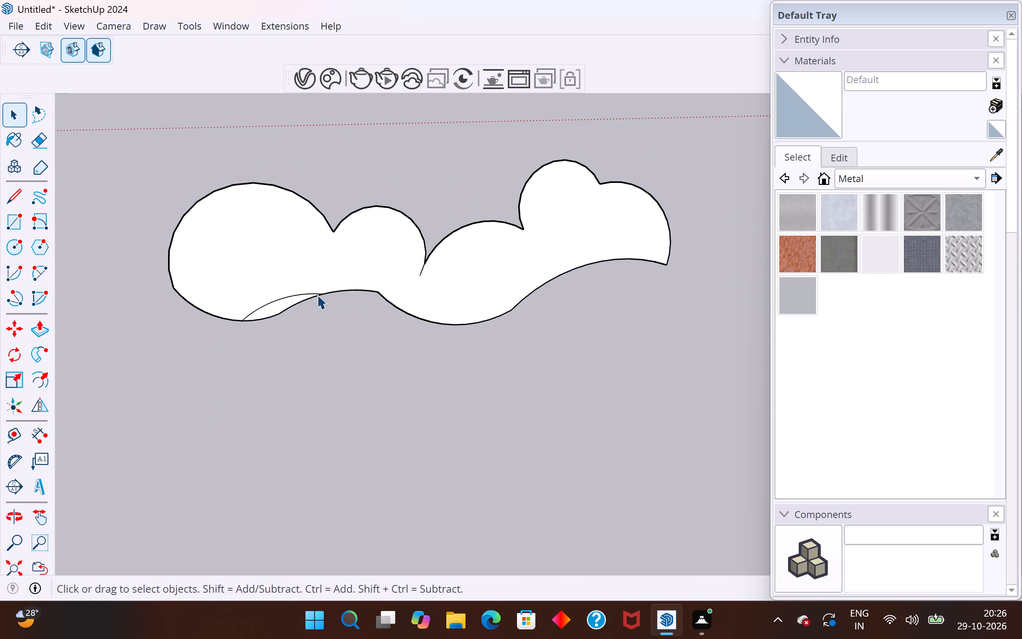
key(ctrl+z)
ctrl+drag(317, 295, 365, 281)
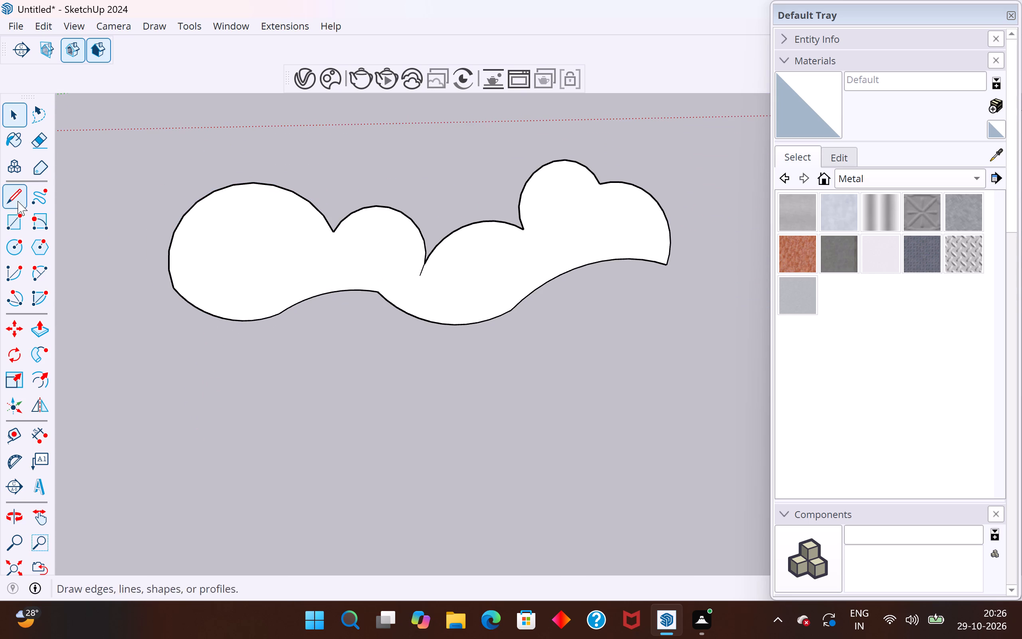
Draw a two-point arc rounding the corner between the first underside arc and the middle lobe's bottom arc.
click(37, 277)
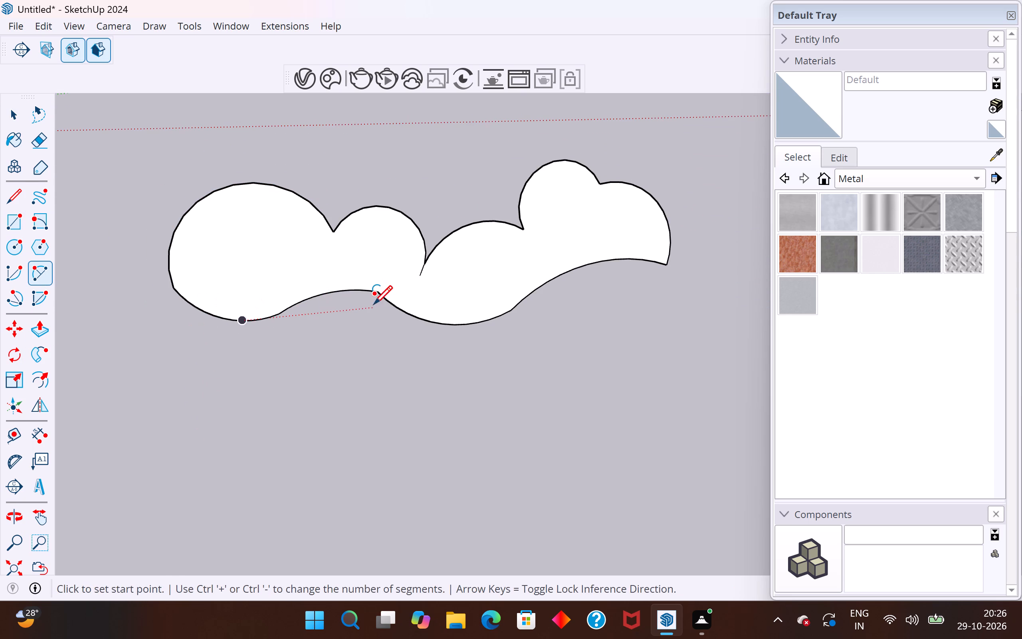
scroll(374, 292, up, 4)
click(351, 292)
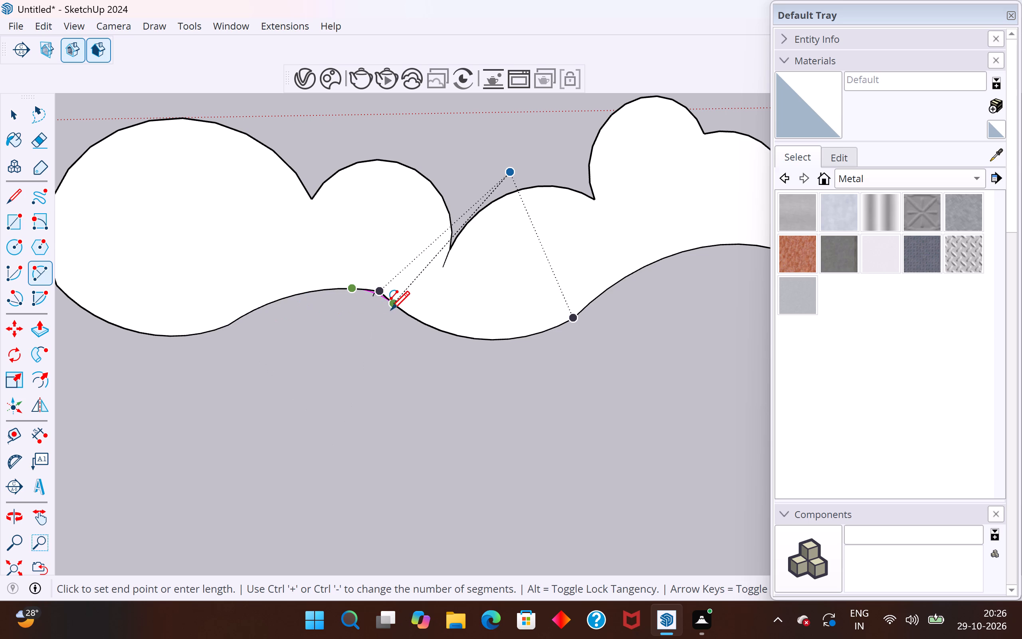
click(396, 310)
scroll(384, 298, up, 12)
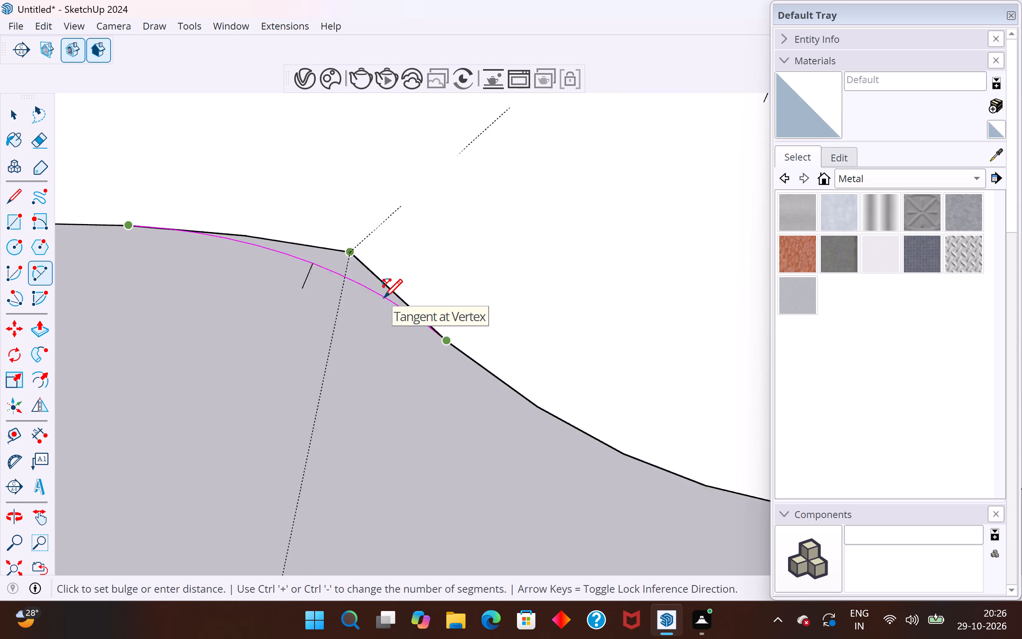
scroll(384, 298, up, 5)
scroll(384, 298, down, 5)
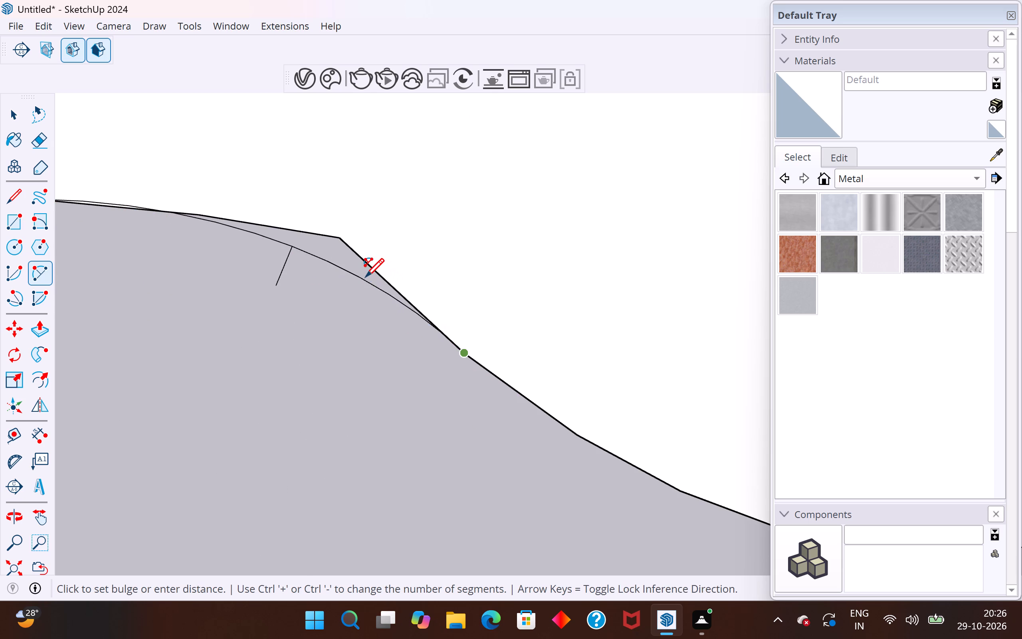
click(365, 277)
Erase the old sharp-corner segments above the new rounding arc on the cloud's underside.
click(16, 118)
click(37, 136)
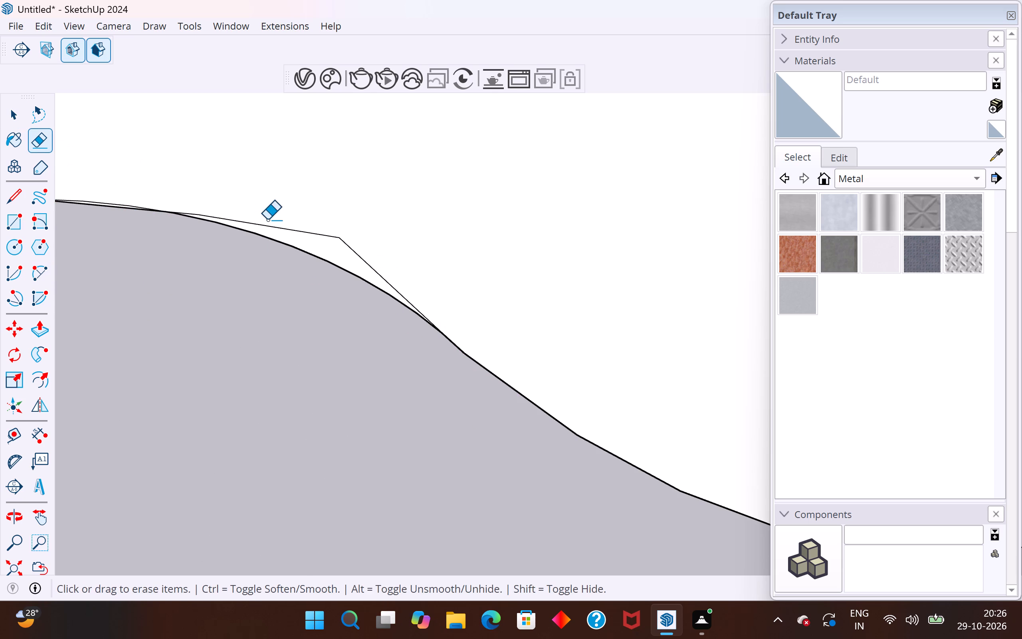
drag(267, 221, 382, 264)
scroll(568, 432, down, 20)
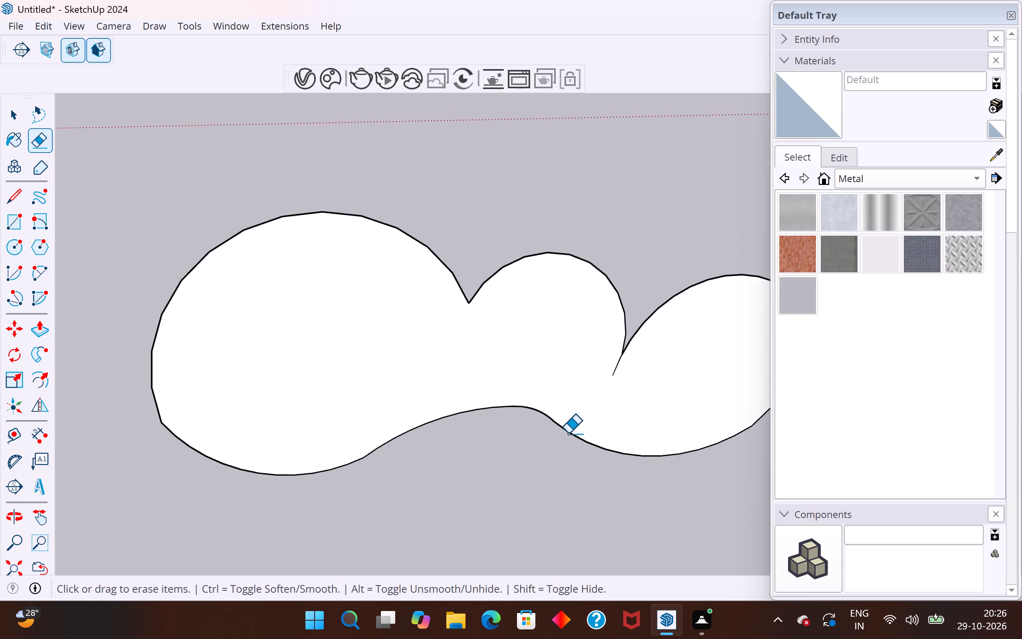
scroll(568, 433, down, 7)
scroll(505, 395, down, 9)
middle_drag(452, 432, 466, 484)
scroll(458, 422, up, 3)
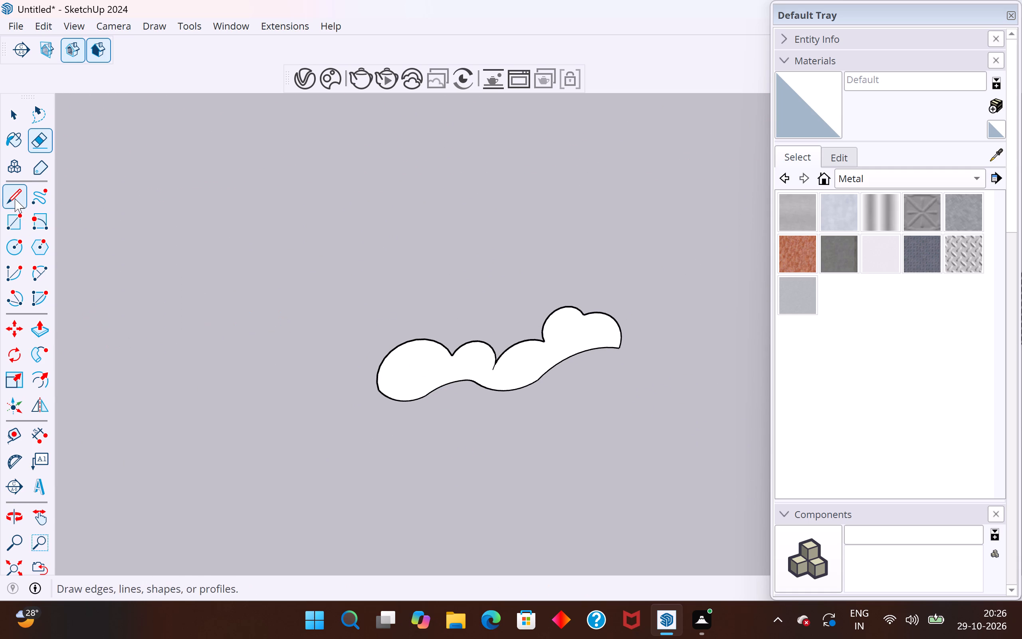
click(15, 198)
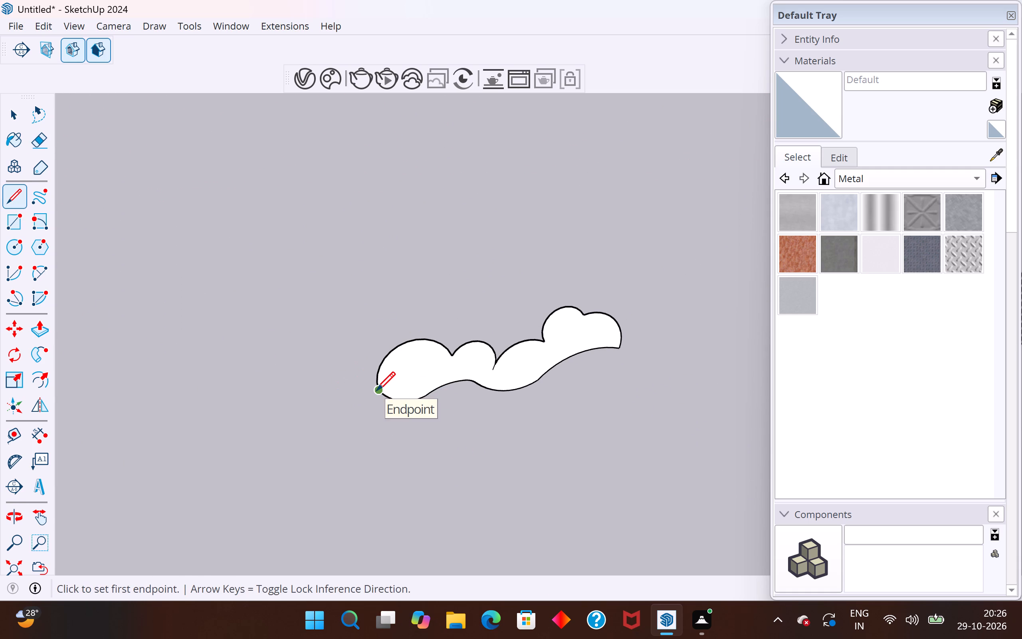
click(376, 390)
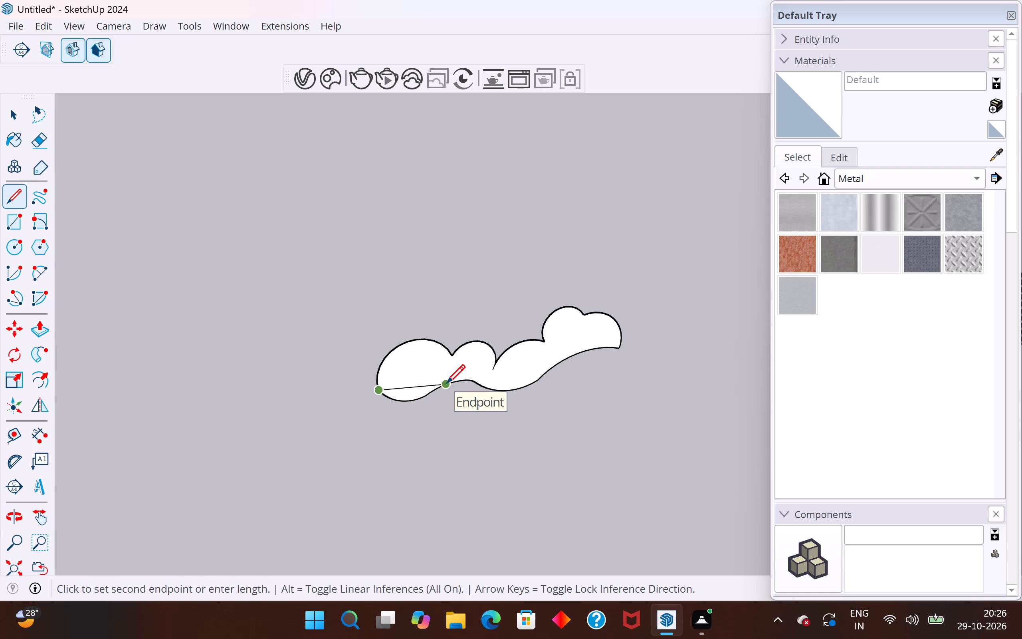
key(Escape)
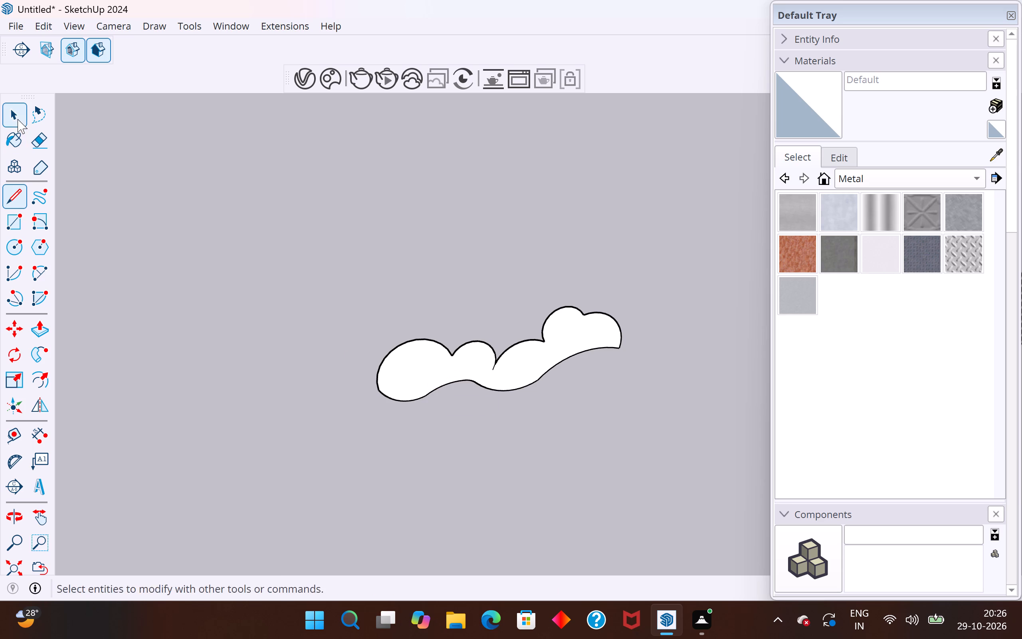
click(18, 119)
Draw a shallower downward-bulging two-point arc from the first underside arc to the left lobe's outer bottom corner.
scroll(384, 368, up, 3)
scroll(286, 440, down, 6)
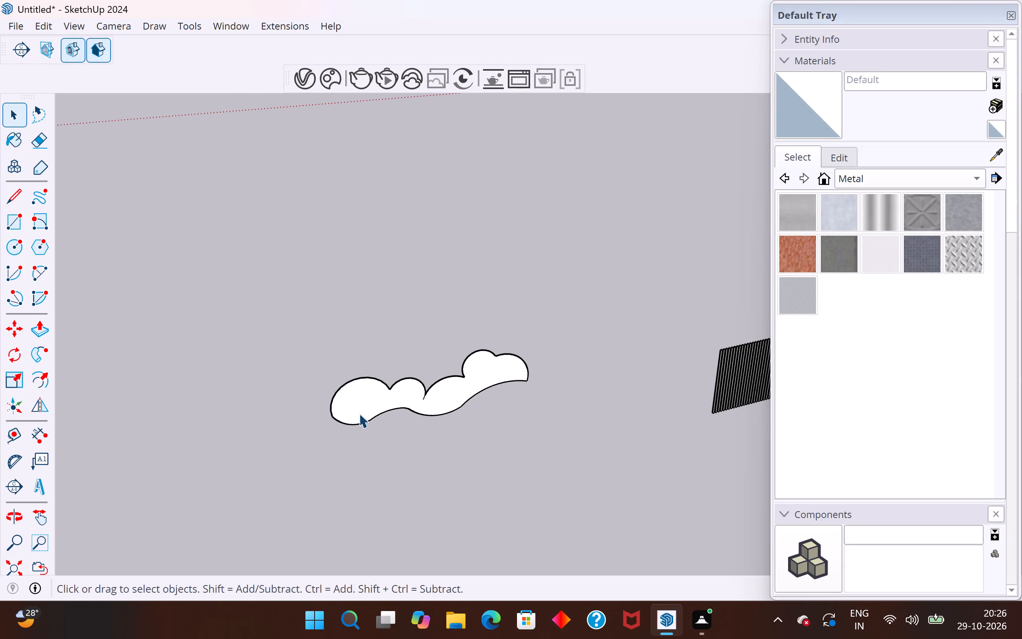
click(40, 276)
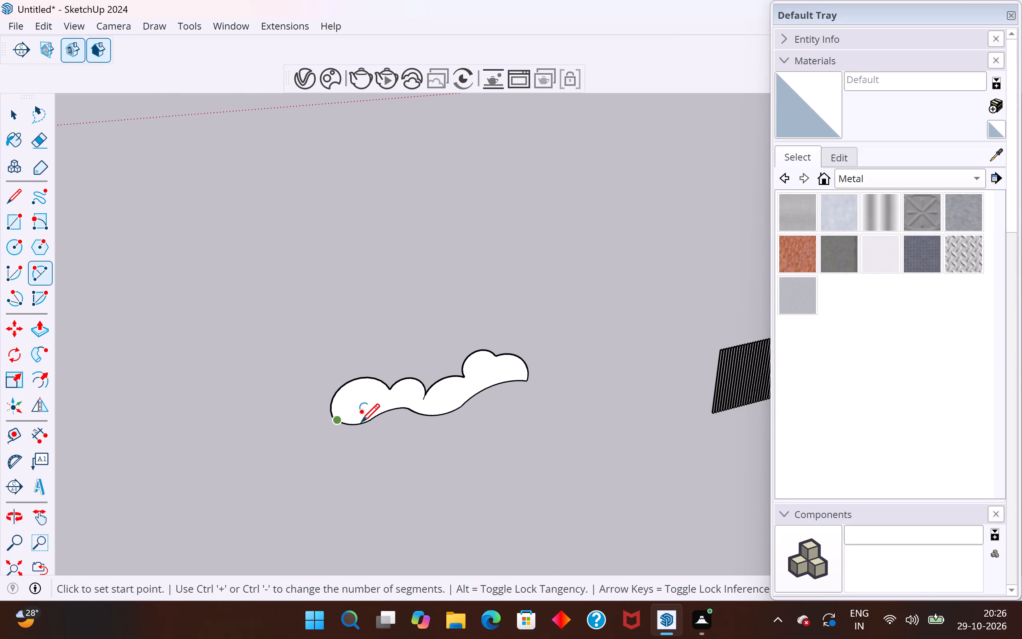
scroll(361, 422, up, 5)
click(399, 407)
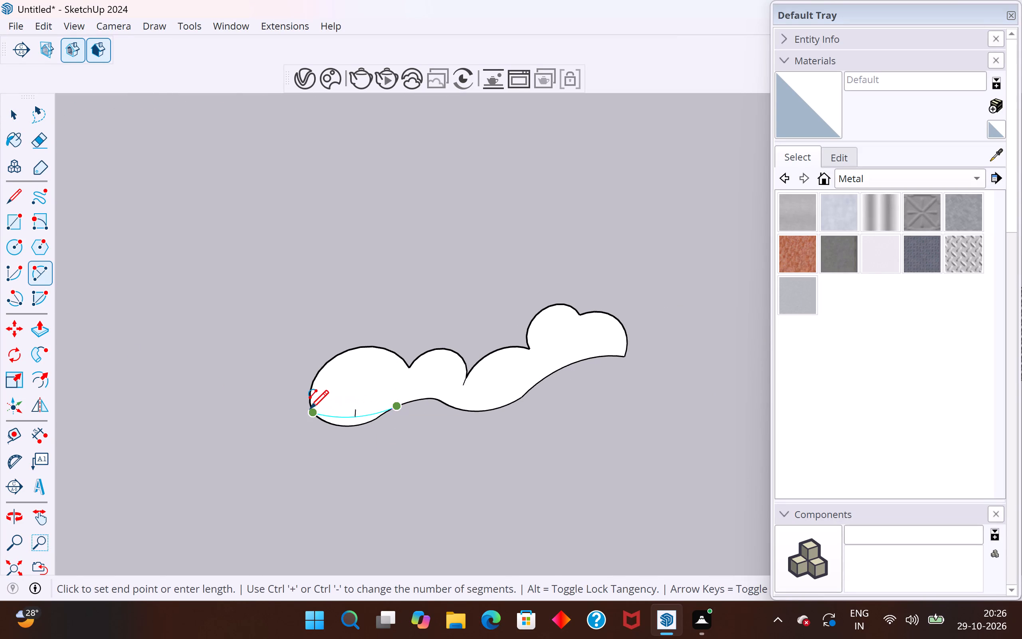
click(310, 408)
scroll(359, 421, up, 7)
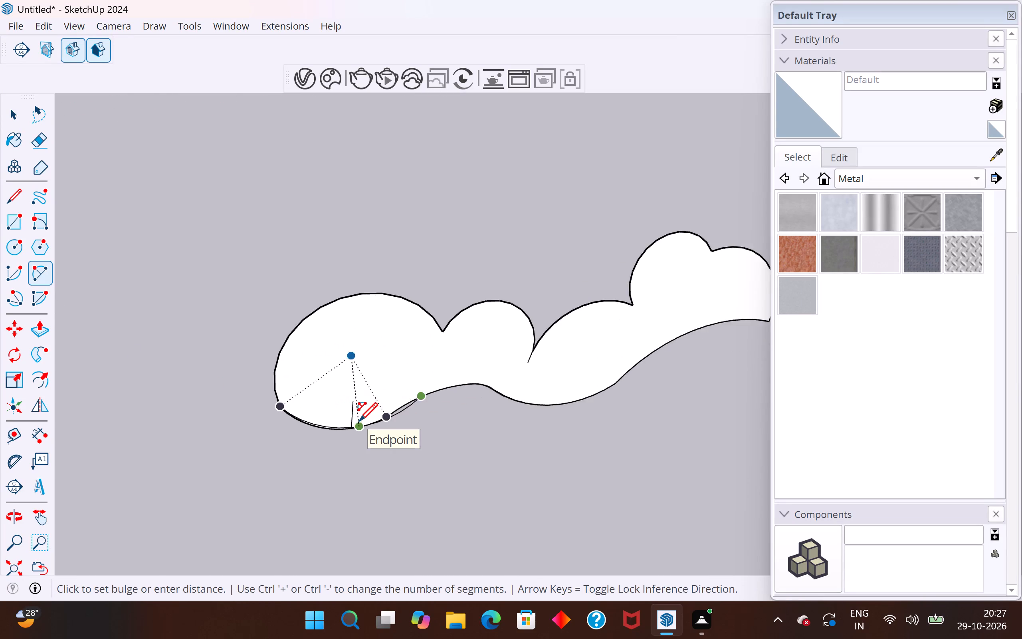
scroll(359, 421, up, 2)
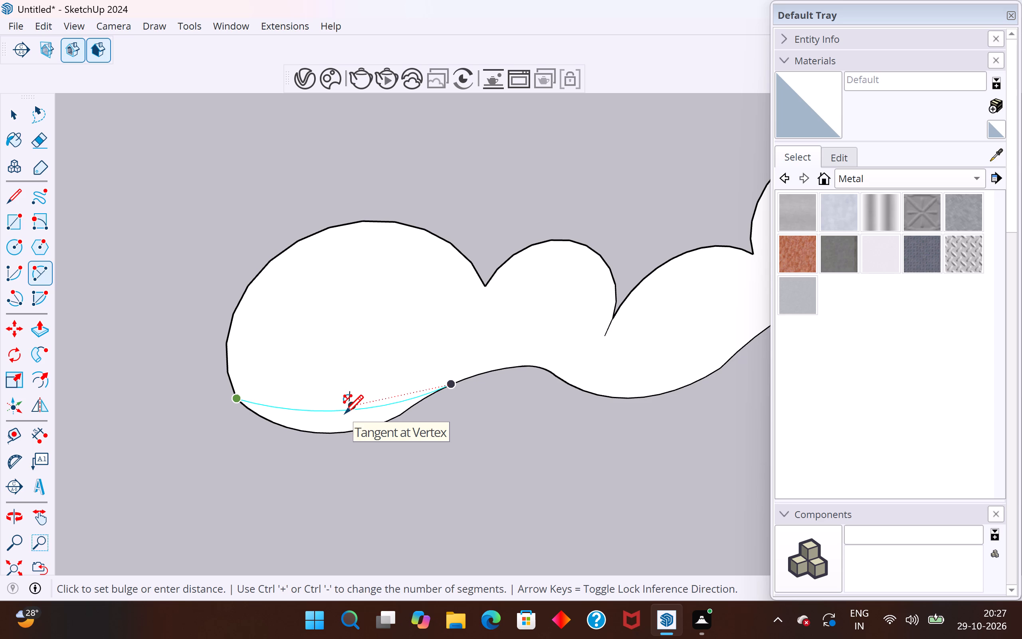
scroll(342, 419, up, 10)
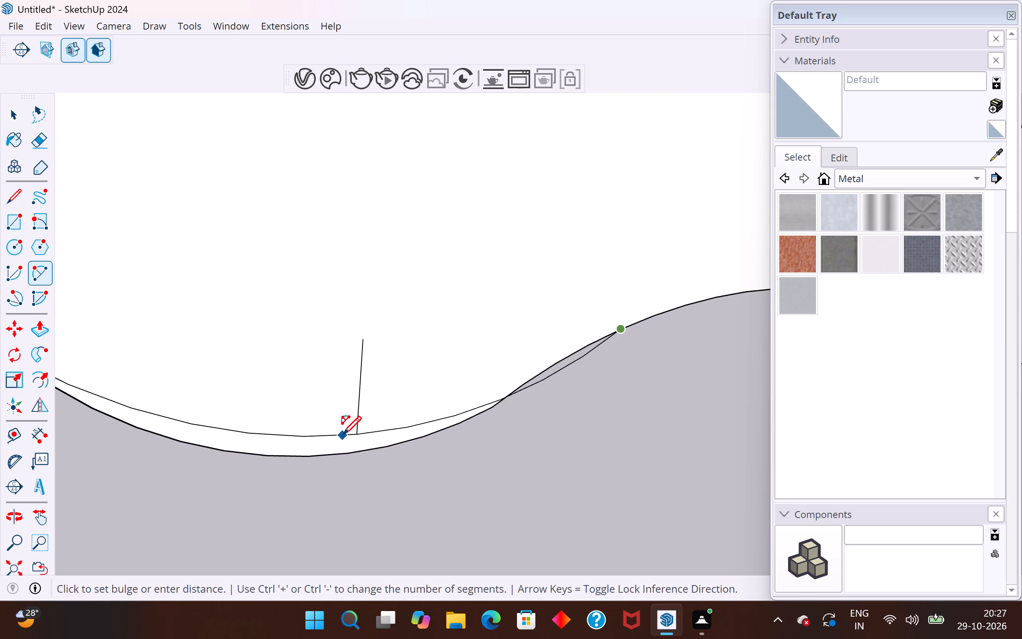
middle_drag(343, 435, 550, 335)
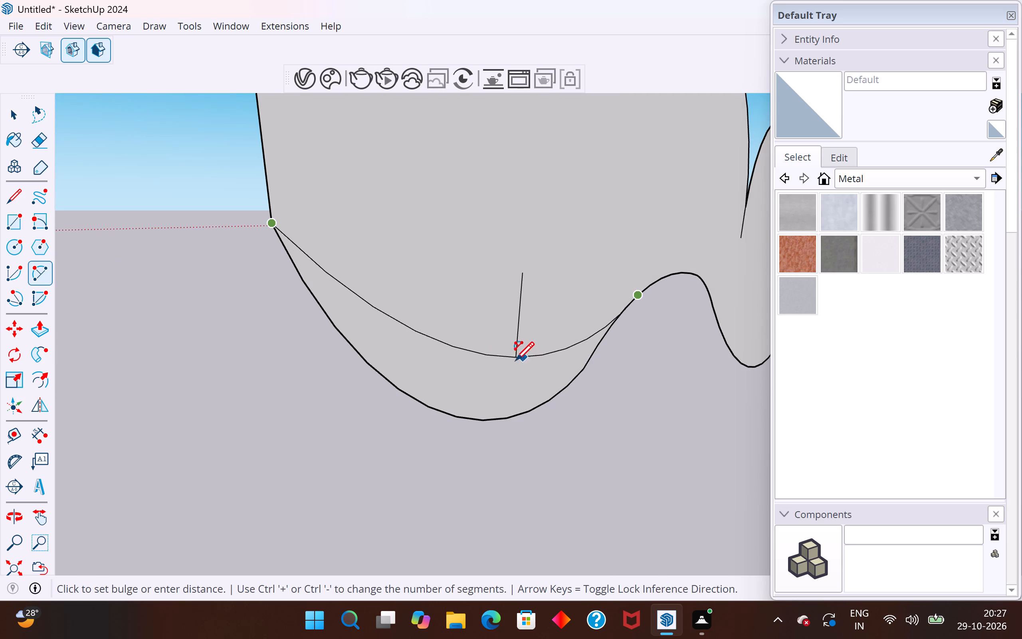
click(482, 360)
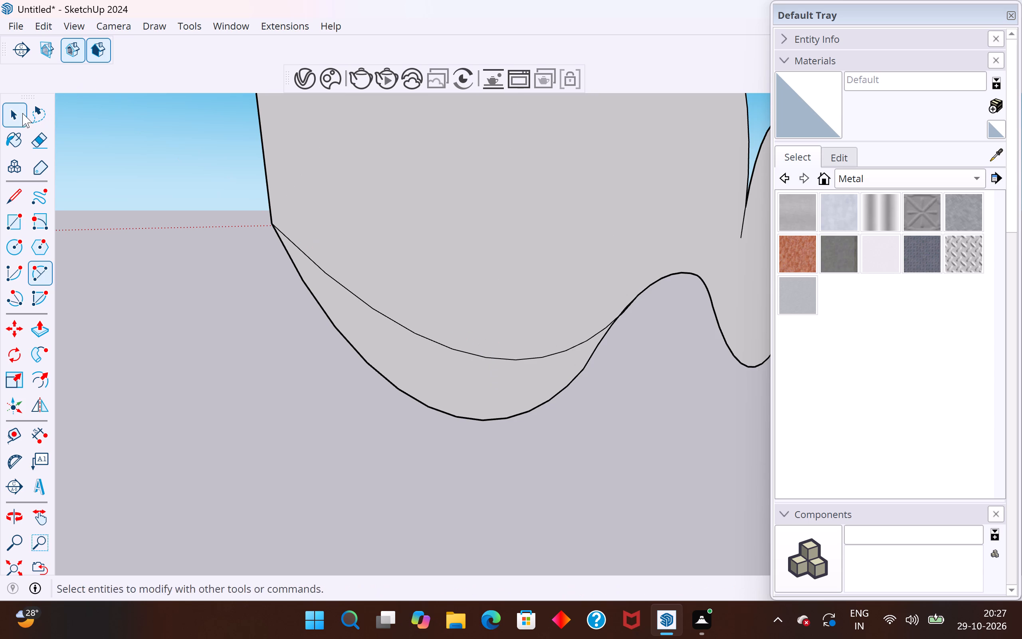
Delete the sliver face and the old bottom edges below the new arc on the cloud's left lobe.
click(22, 113)
click(413, 343)
middle_drag(530, 411, 242, 457)
scroll(380, 363, down, 9)
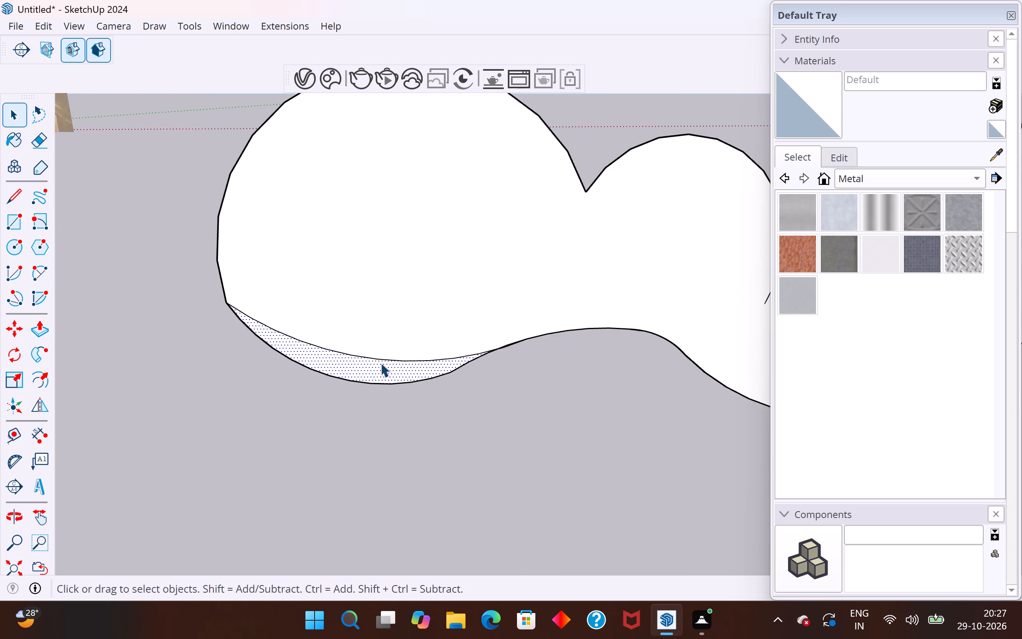
scroll(380, 363, down, 4)
middle_drag(379, 491, 411, 530)
scroll(226, 386, down, 6)
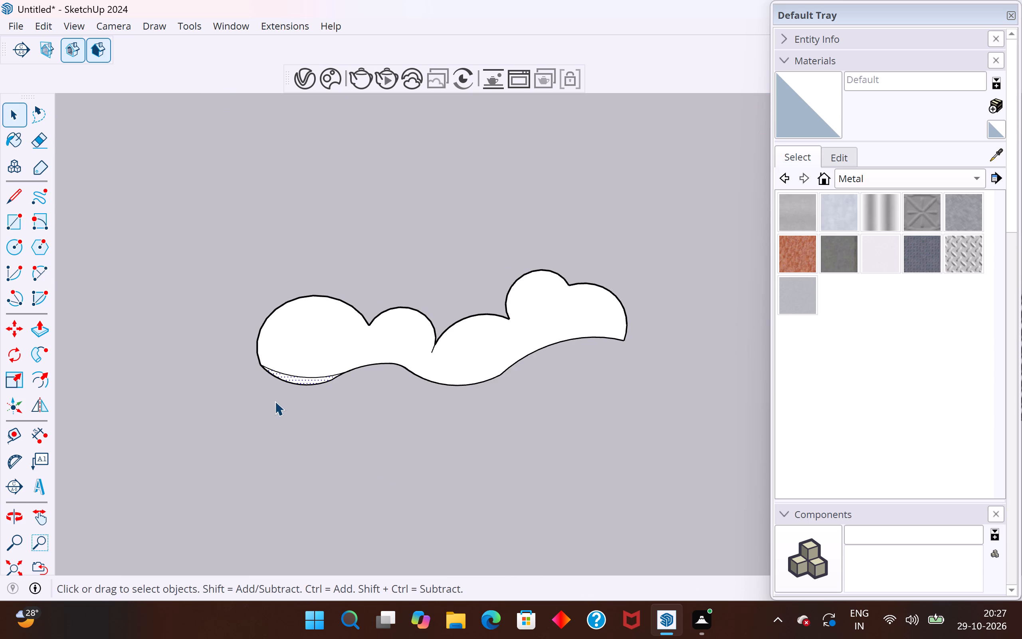
key(Delete)
click(311, 387)
key(Delete)
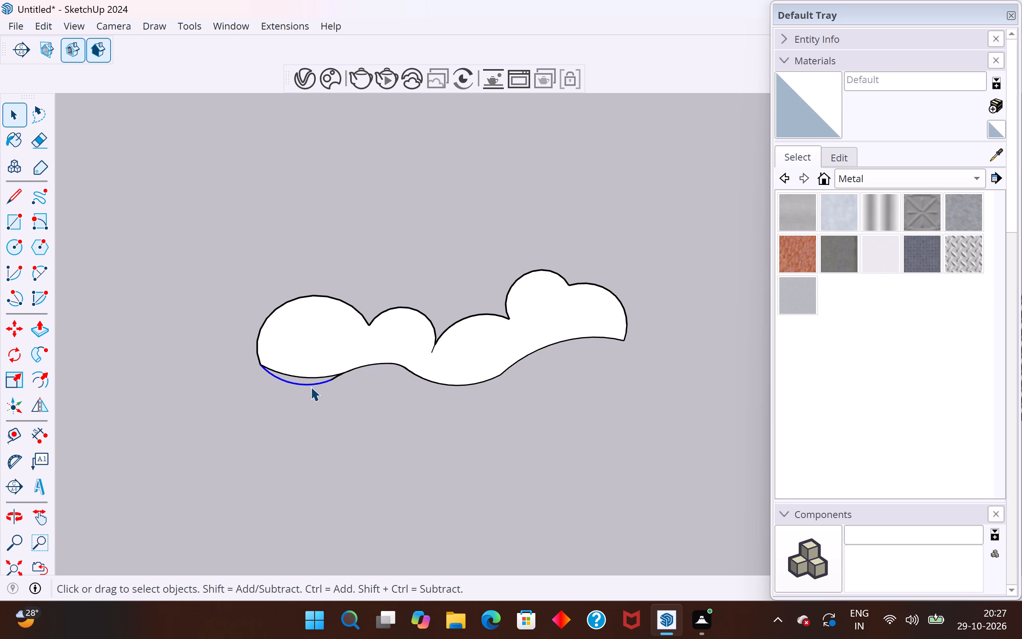
click(335, 381)
key(Delete)
Erase the stray edge running into the cloud face from the notch between the second and middle lobes.
scroll(382, 416, down, 4)
scroll(322, 383, up, 8)
middle_drag(384, 447, 573, 462)
scroll(563, 377, up, 4)
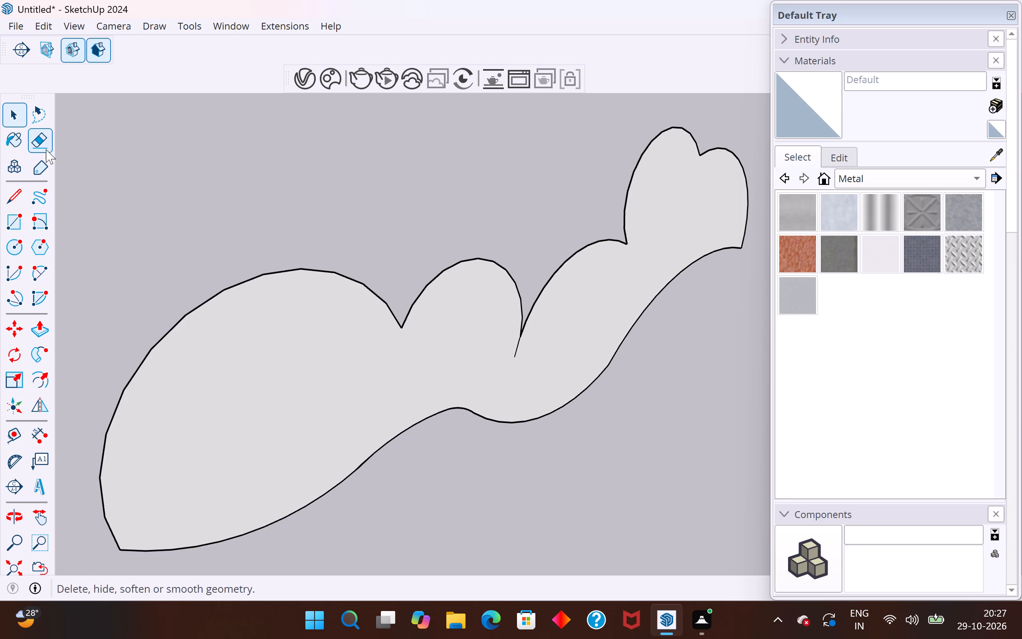
click(47, 136)
drag(508, 358, 542, 366)
scroll(304, 415, down, 6)
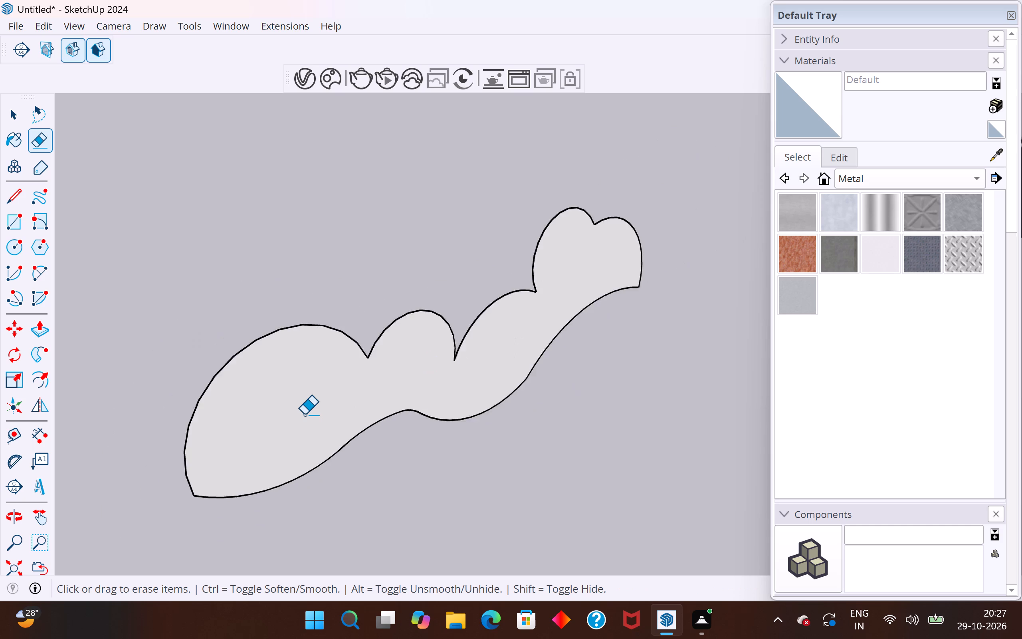
scroll(304, 415, down, 10)
middle_drag(458, 415, 335, 264)
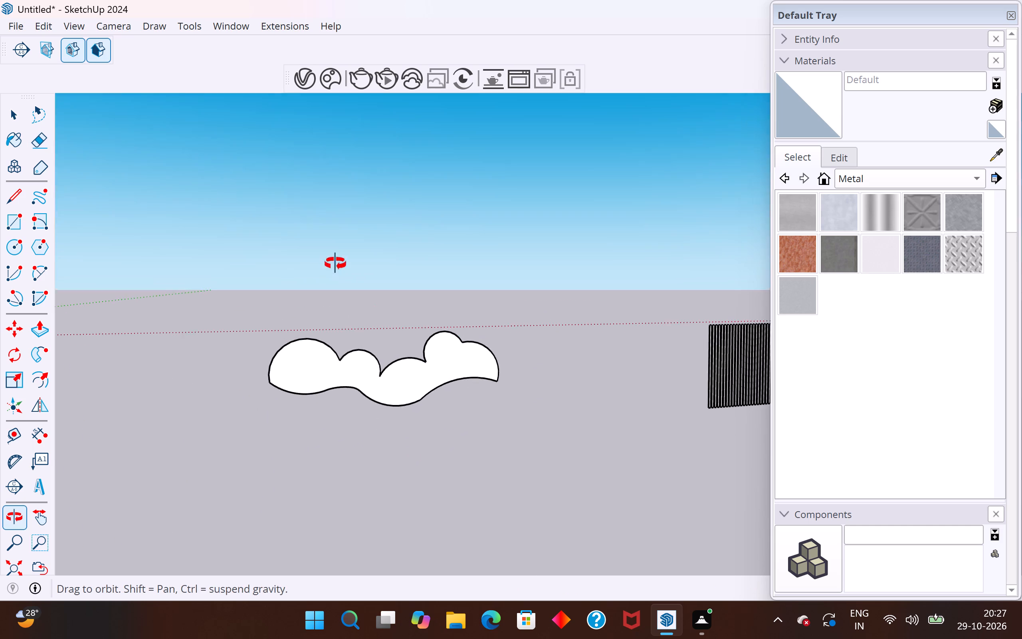
middle_drag(335, 264, 452, 318)
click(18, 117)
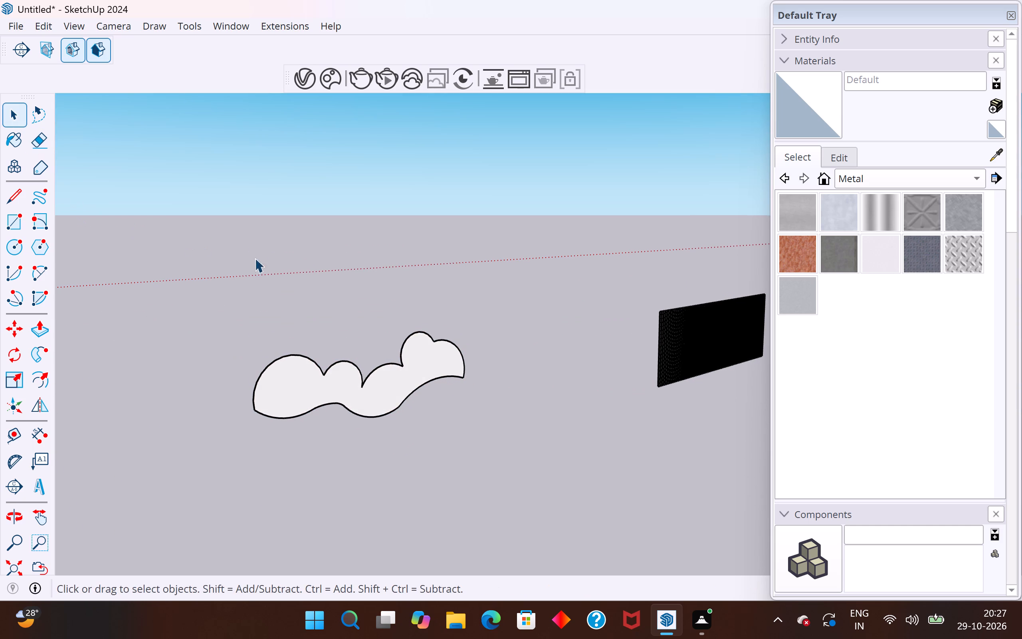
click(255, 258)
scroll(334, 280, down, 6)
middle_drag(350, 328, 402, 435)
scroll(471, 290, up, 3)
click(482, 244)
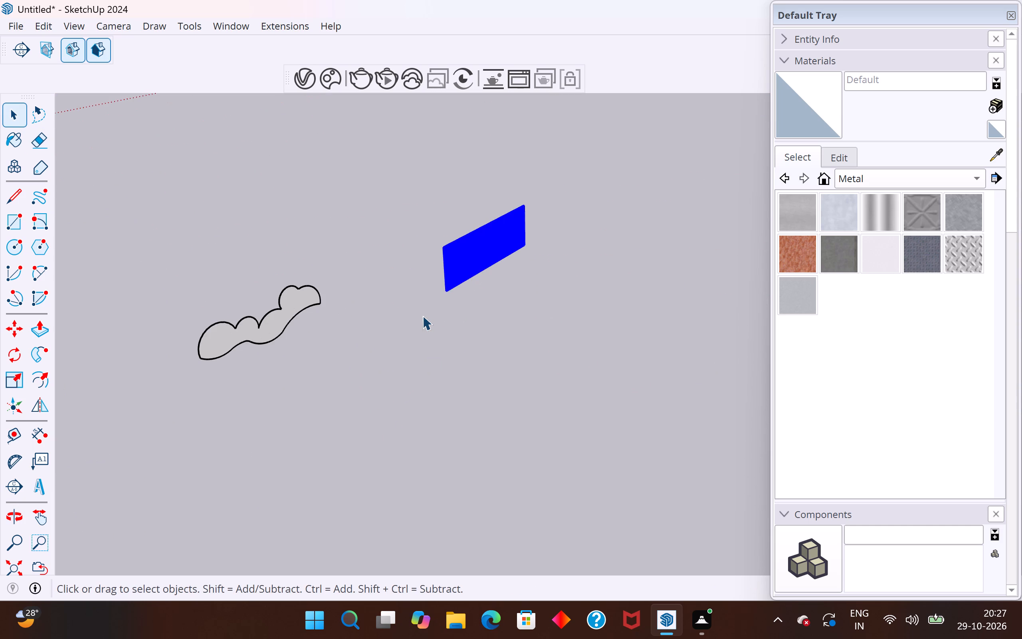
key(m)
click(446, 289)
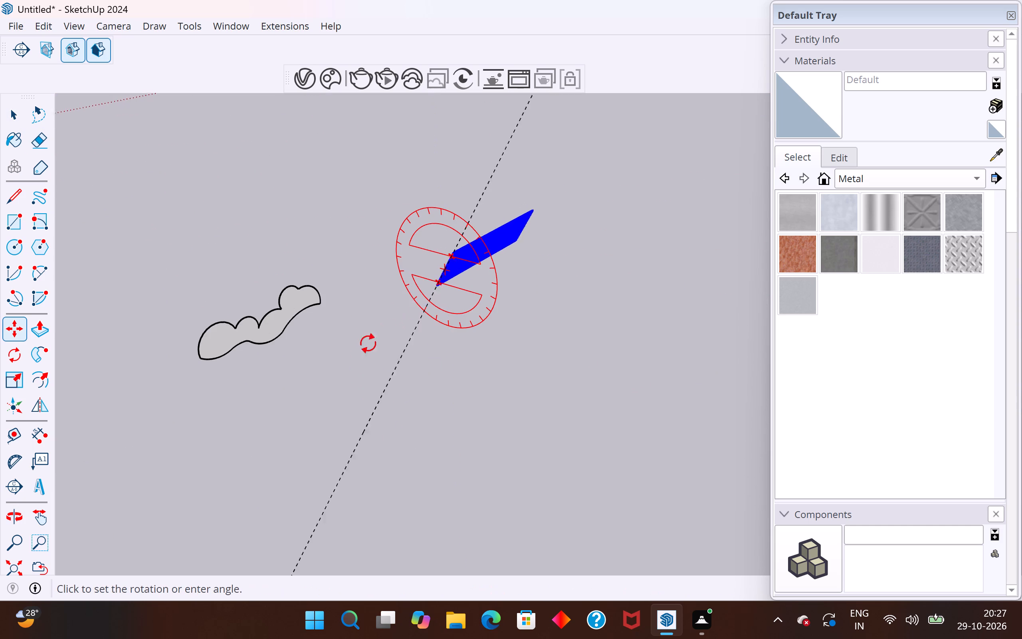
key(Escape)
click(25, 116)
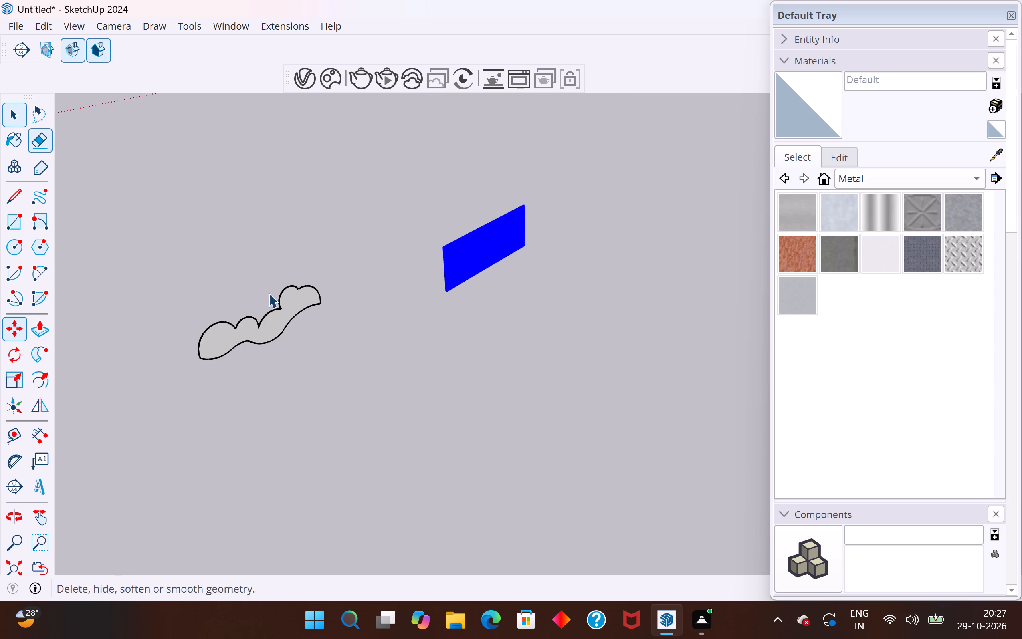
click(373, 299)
Move the slatted panel group by its lower corner so that it stands in front of the cloud face.
click(471, 269)
key(m)
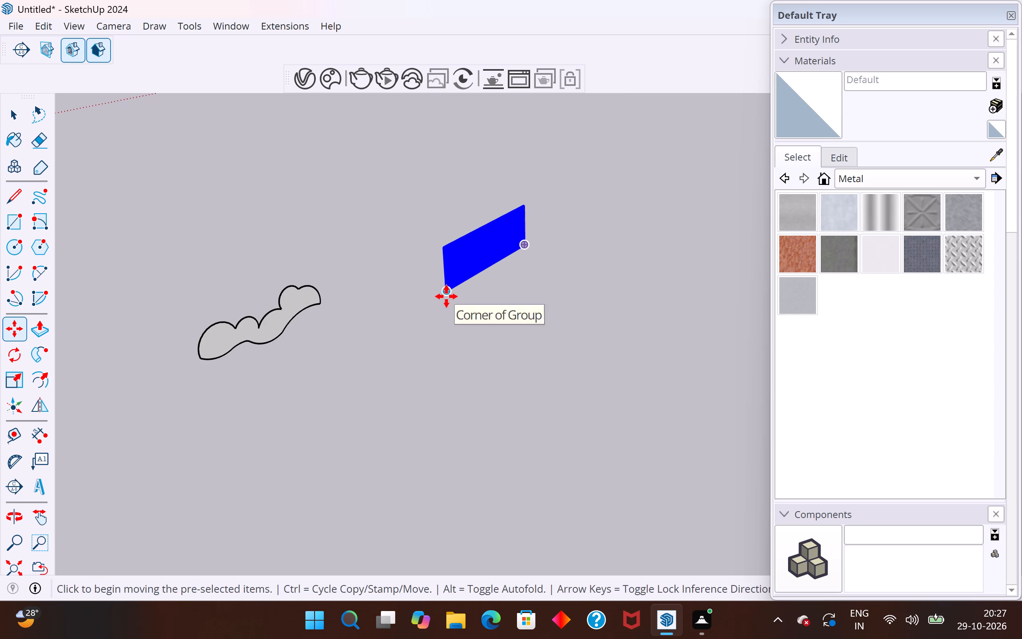
click(446, 296)
scroll(204, 410, up, 3)
middle_drag(204, 410, 332, 413)
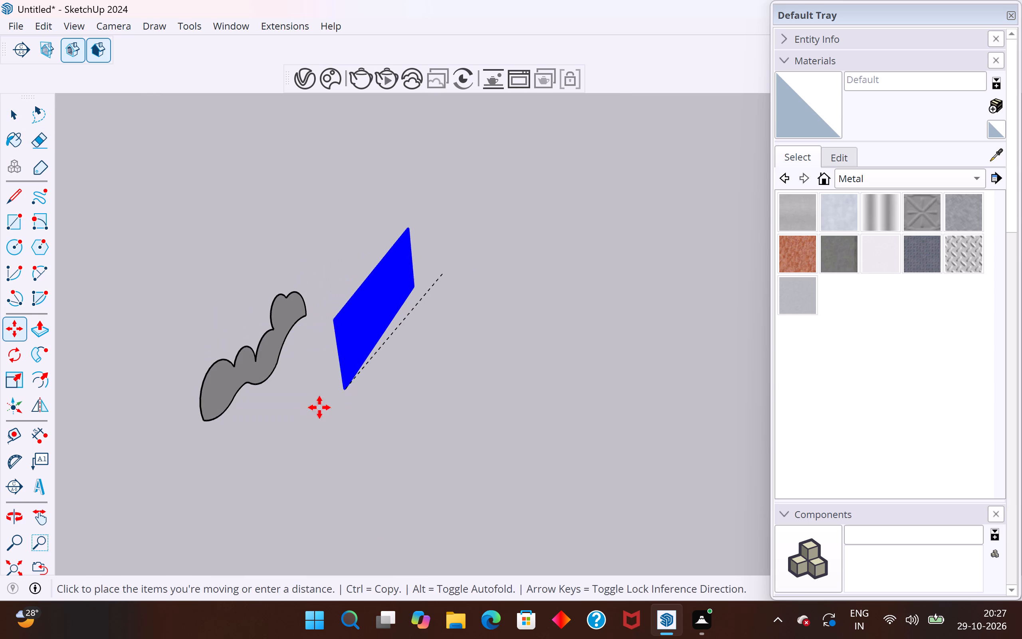
click(277, 466)
click(15, 121)
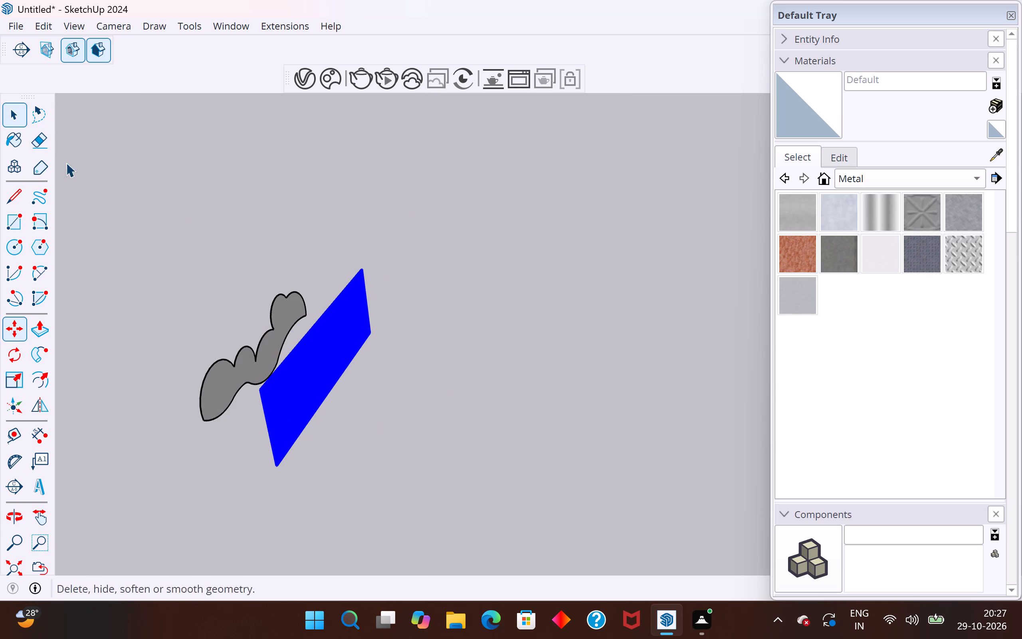
click(282, 200)
Enable the Curic Face Knife tool set.
click(240, 373)
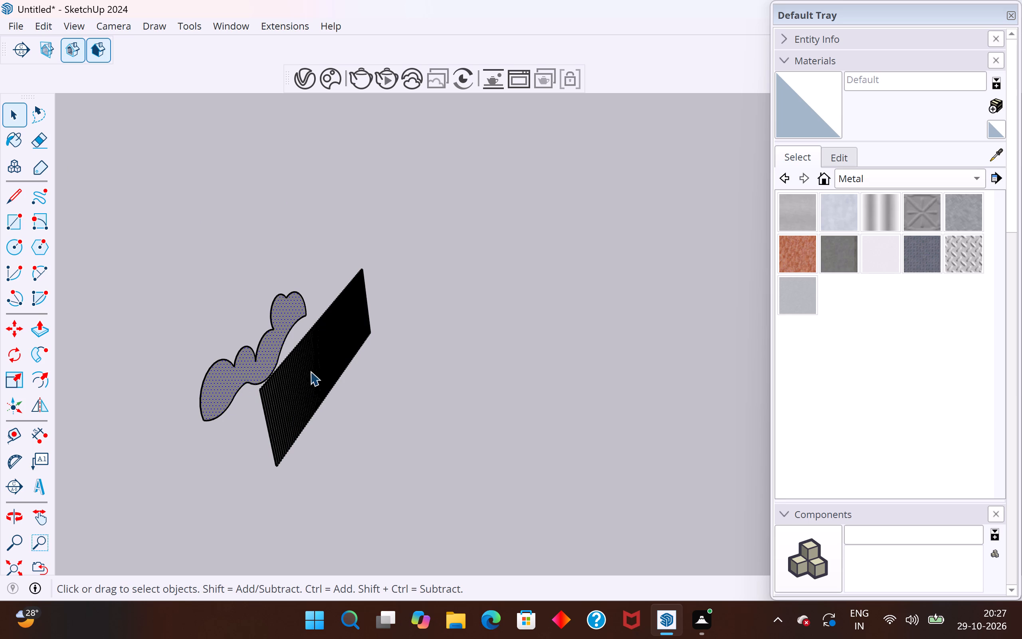
scroll(522, 370, down, 4)
middle_drag(432, 406, 296, 392)
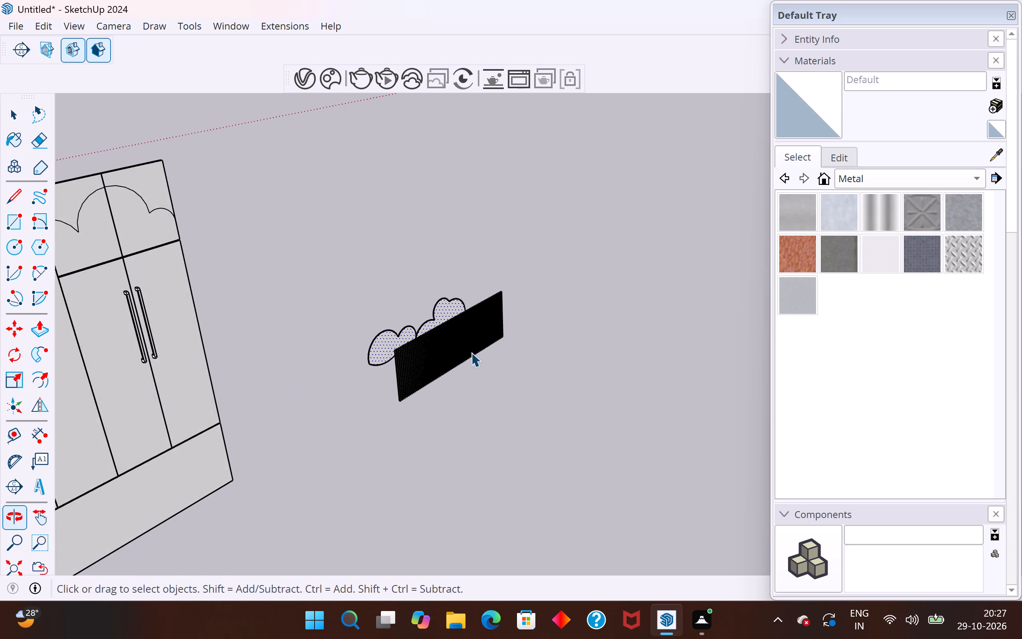
scroll(497, 345, down, 3)
middle_drag(521, 377, 378, 414)
scroll(509, 320, up, 3)
middle_drag(539, 348, 618, 363)
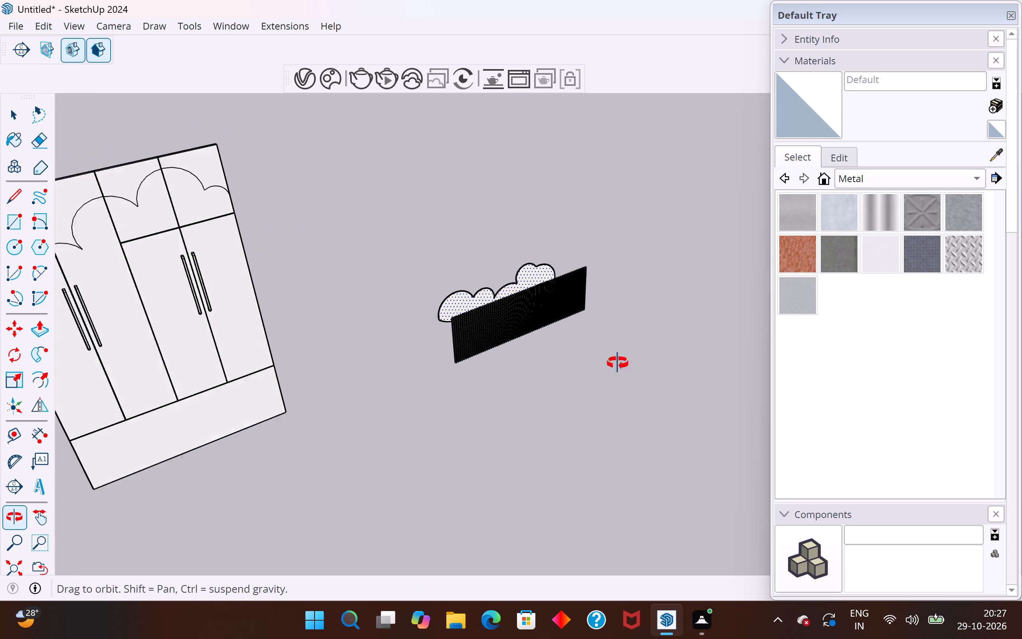
middle_drag(618, 363, 669, 362)
scroll(409, 407, down, 4)
middle_drag(402, 410, 479, 413)
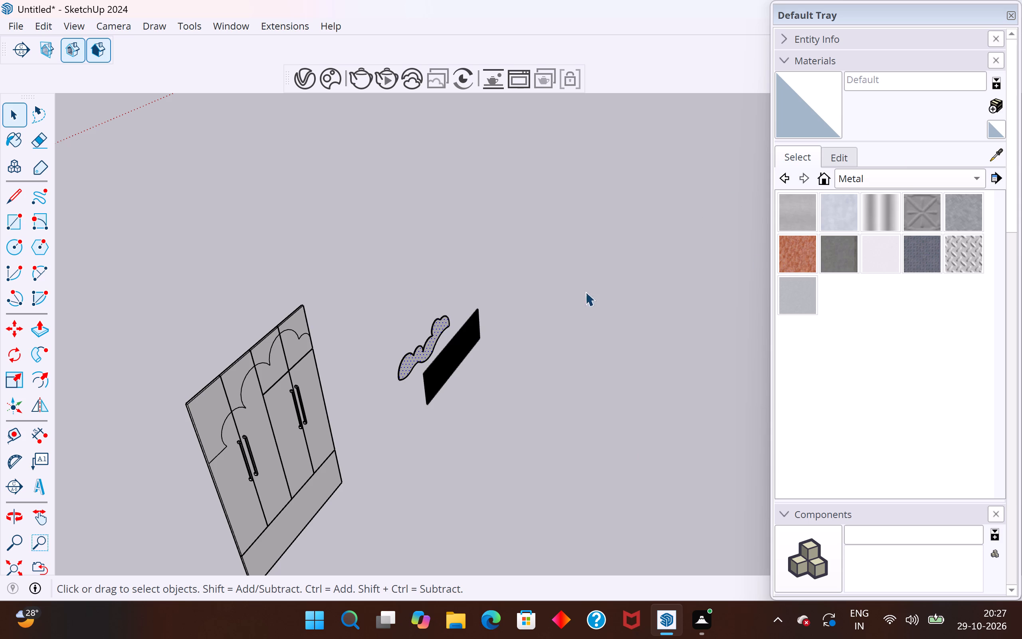
click(585, 26)
right_click(585, 26)
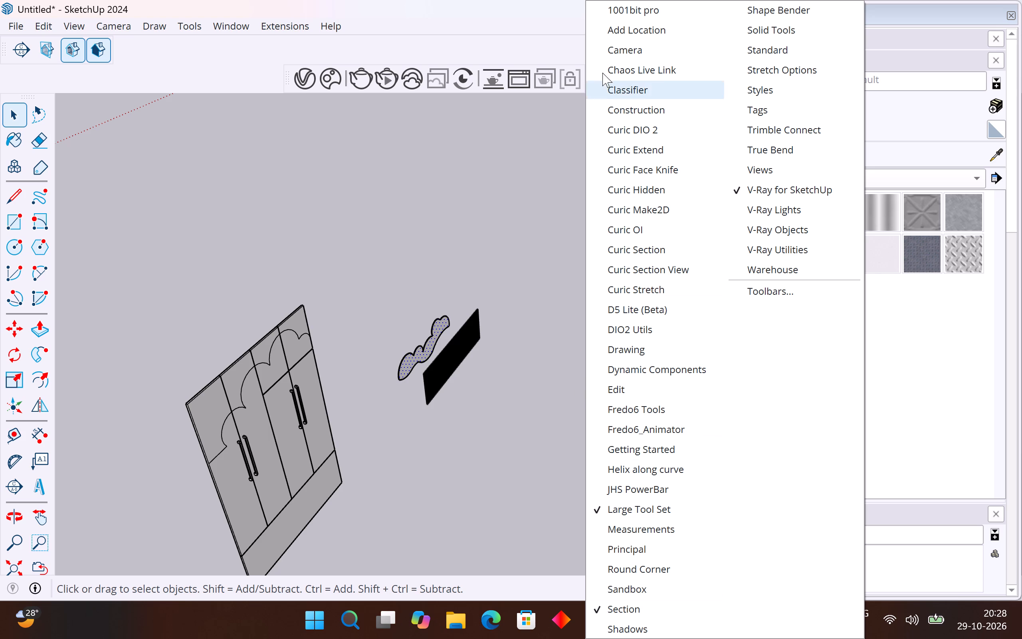
click(658, 171)
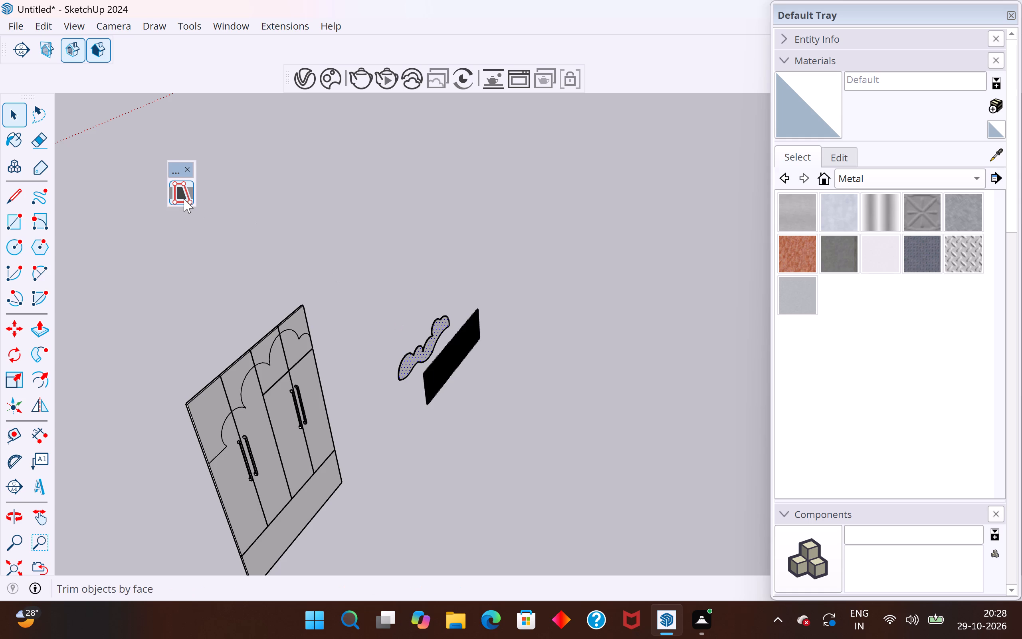
Trim the slatted panel group to the cloud's outline with Curic Face Knife, using the cloud face as cutter.
click(184, 198)
click(563, 247)
click(447, 365)
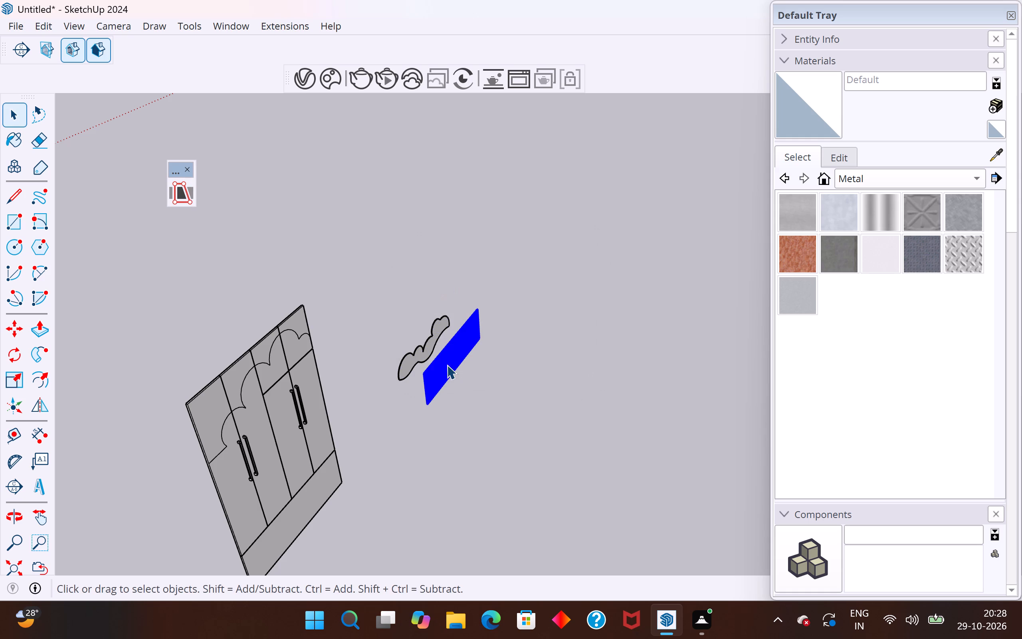
click(180, 183)
scroll(408, 355, up, 4)
click(408, 355)
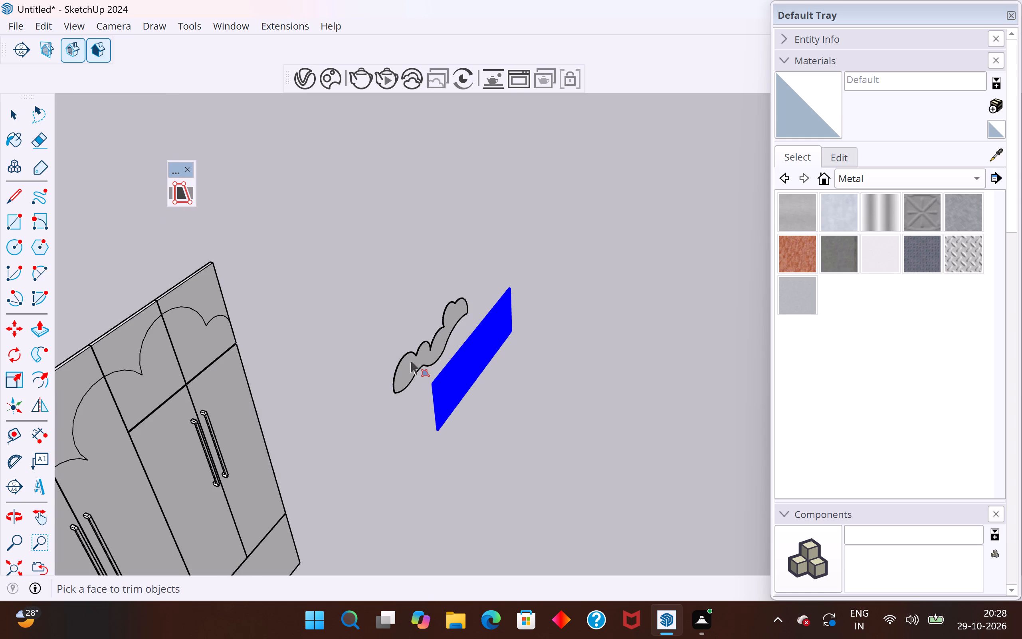
triple_click(408, 355)
scroll(408, 355, up, 6)
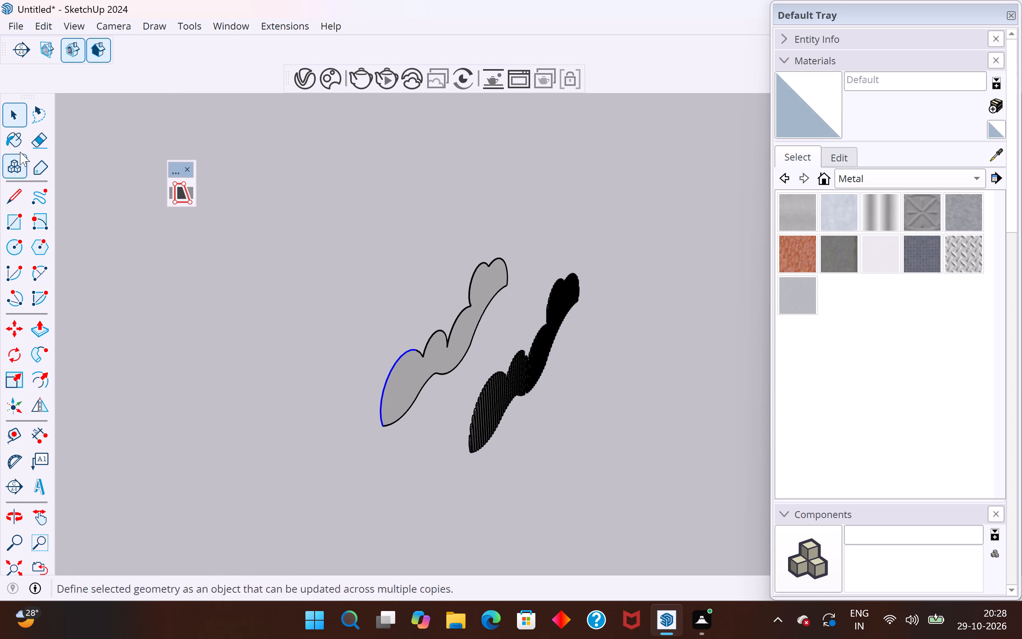
click(16, 119)
click(204, 359)
Examine the trimmed slats against the cloud face, especially around the notch between the second and middle lobes.
scroll(387, 332, down, 6)
middle_drag(512, 363, 242, 302)
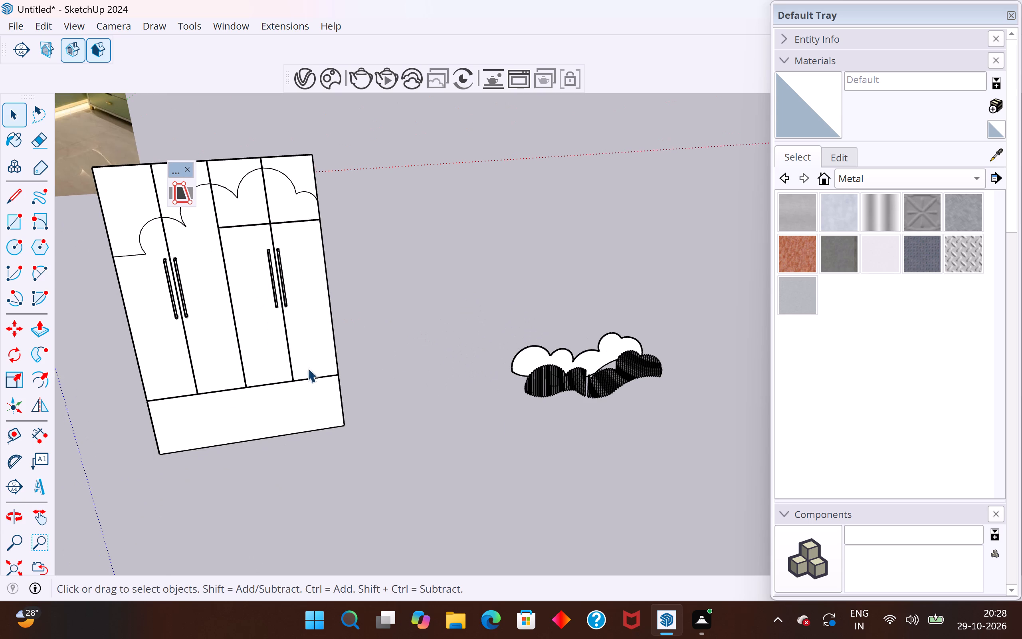
scroll(620, 393, up, 12)
middle_drag(549, 381, 510, 394)
scroll(501, 353, up, 7)
scroll(501, 353, down, 2)
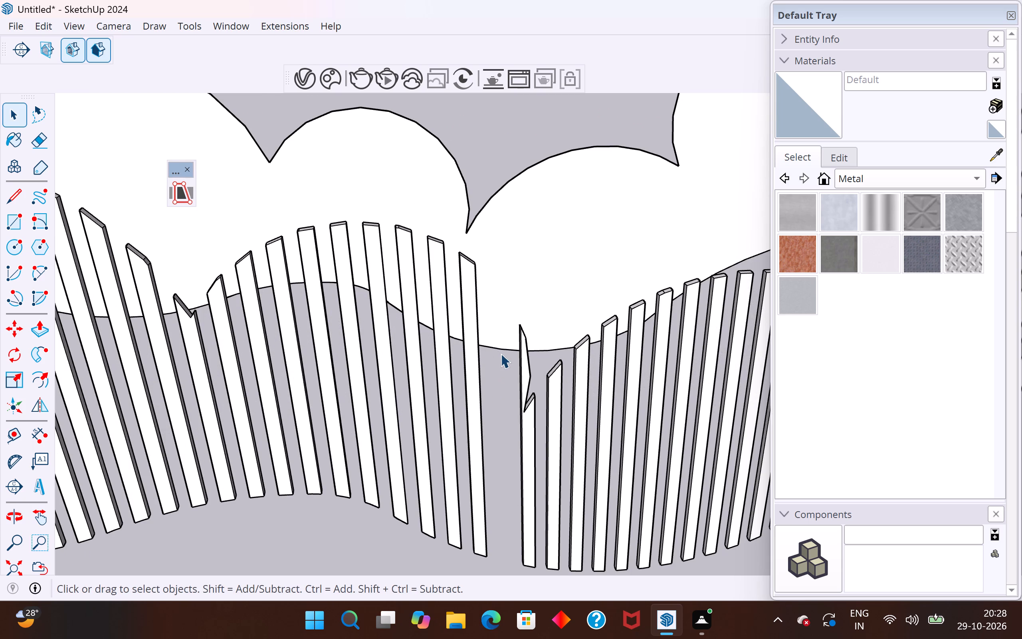
scroll(501, 353, down, 2)
scroll(490, 404, down, 4)
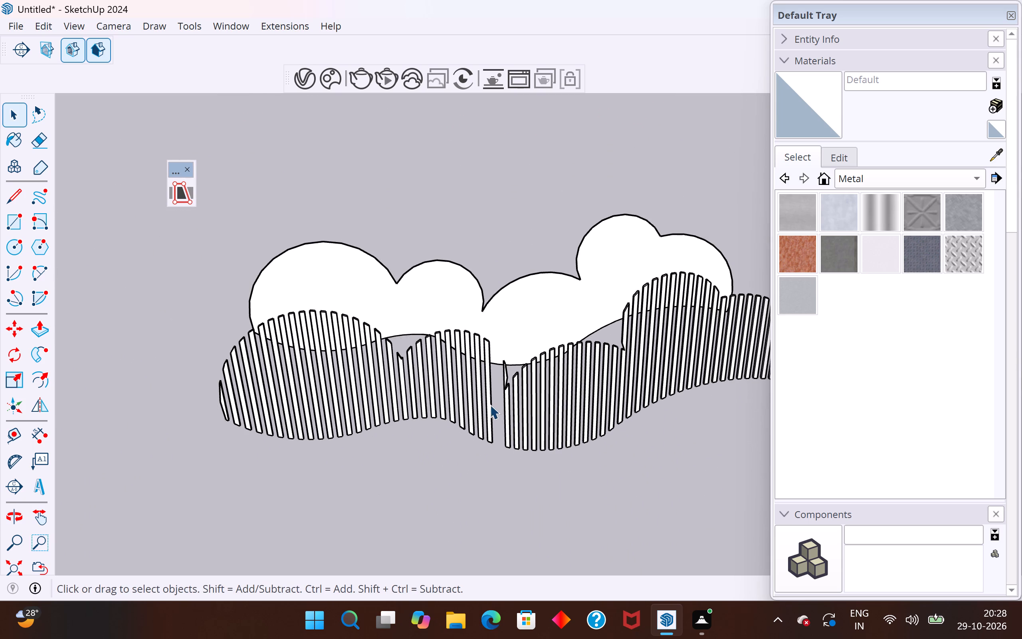
middle_drag(490, 406, 477, 468)
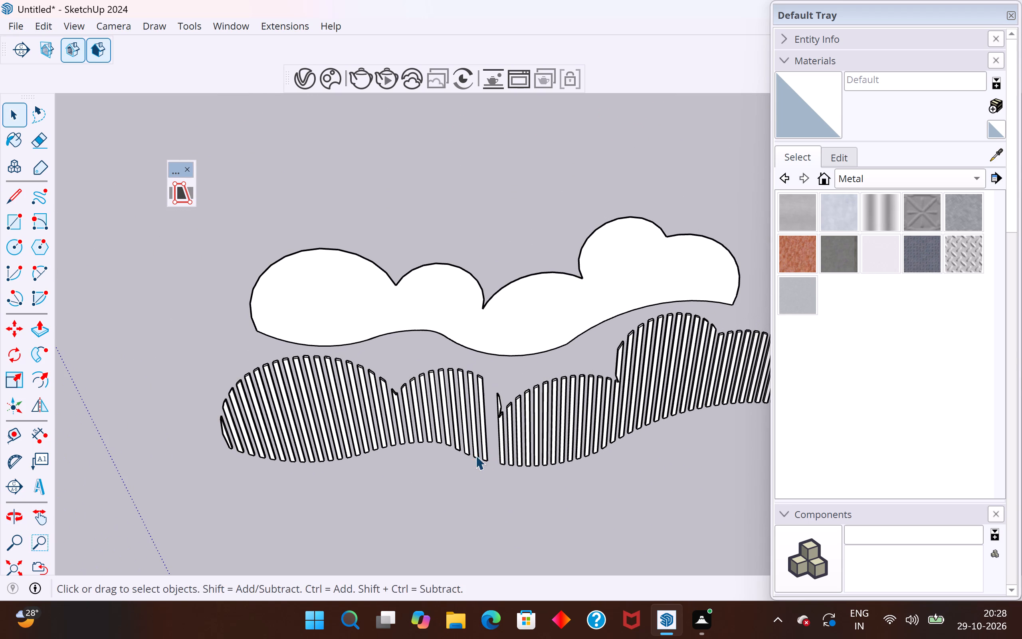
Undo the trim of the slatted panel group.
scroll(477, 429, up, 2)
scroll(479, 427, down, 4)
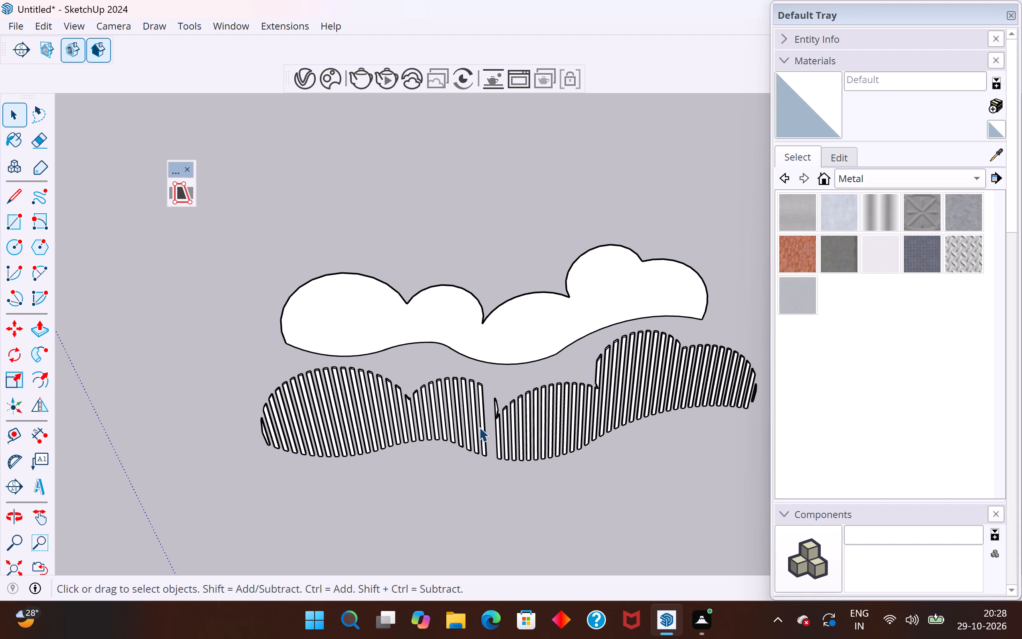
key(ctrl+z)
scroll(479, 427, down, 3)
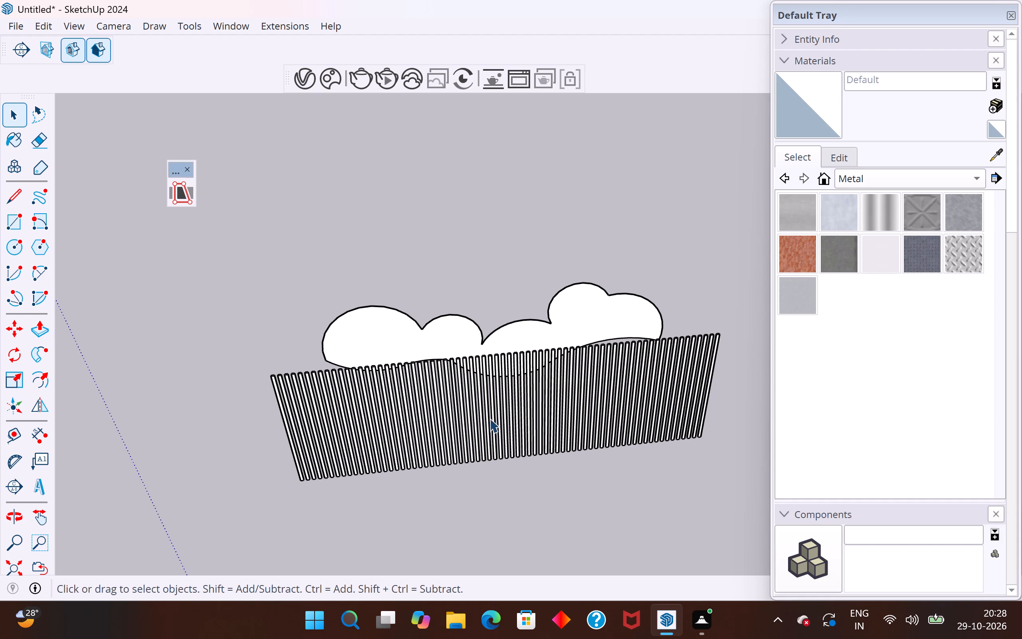
Trim the slatted panel group to the cloud's outline again with Curic Face Knife, using the cloud face as cutter.
double_click(534, 387)
click(506, 513)
click(529, 429)
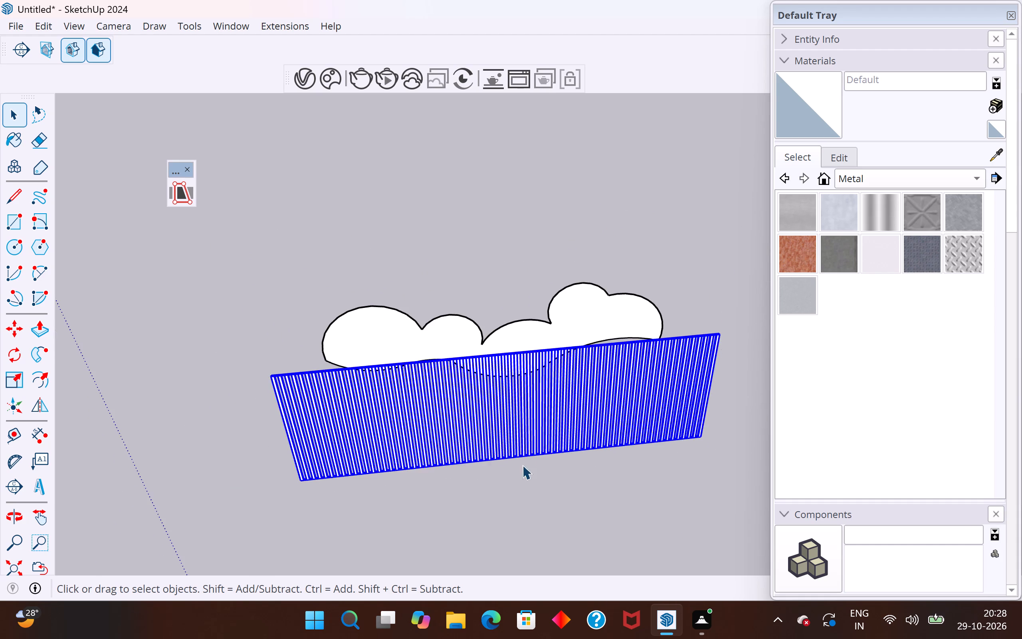
middle_drag(524, 469, 715, 483)
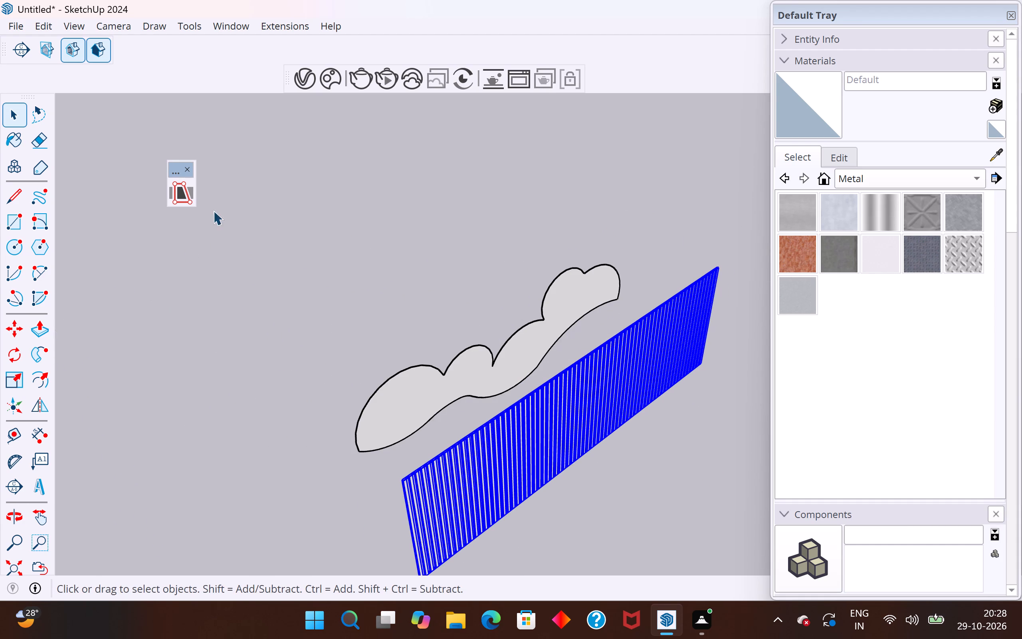
click(184, 189)
double_click(389, 389)
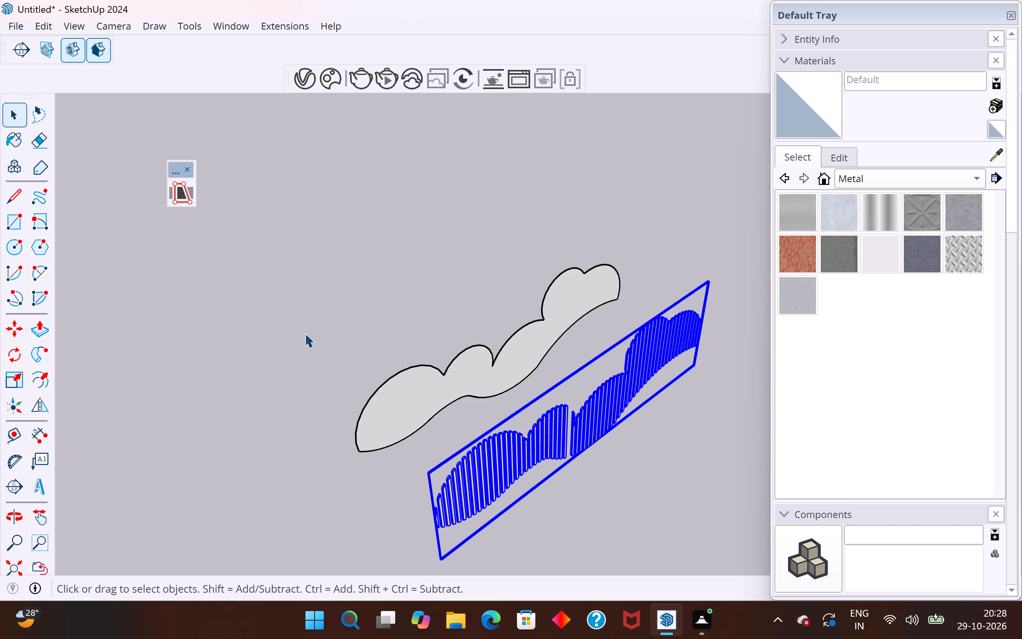
click(14, 117)
click(269, 348)
scroll(485, 469, down, 5)
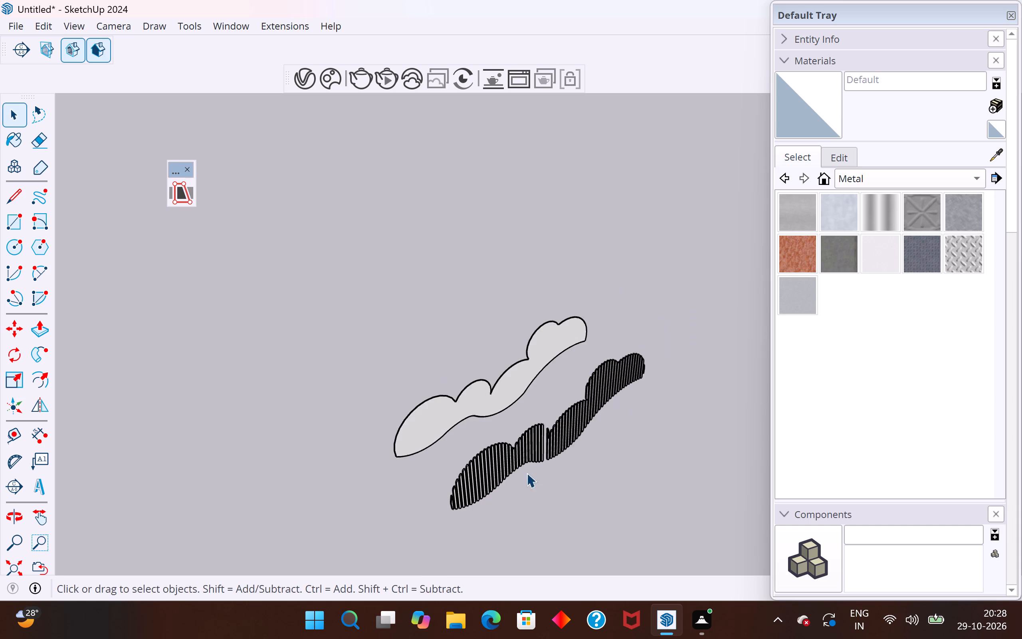
Explode the trimmed slatted panel group into separately selectable slats.
middle_drag(638, 451, 293, 420)
scroll(427, 403, up, 12)
middle_drag(409, 436, 487, 431)
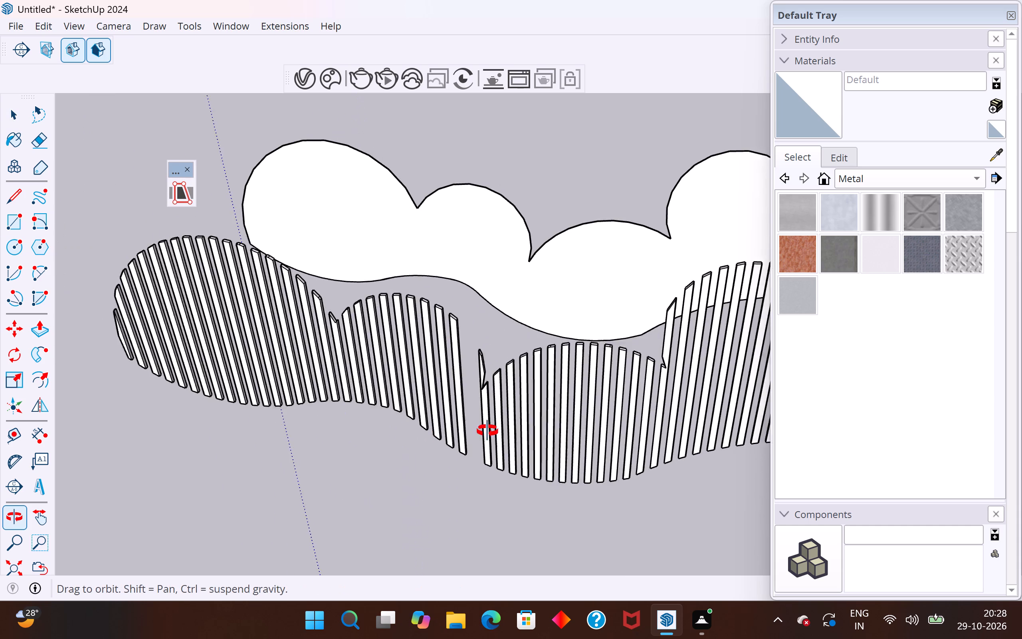
middle_drag(487, 431, 550, 393)
click(543, 379)
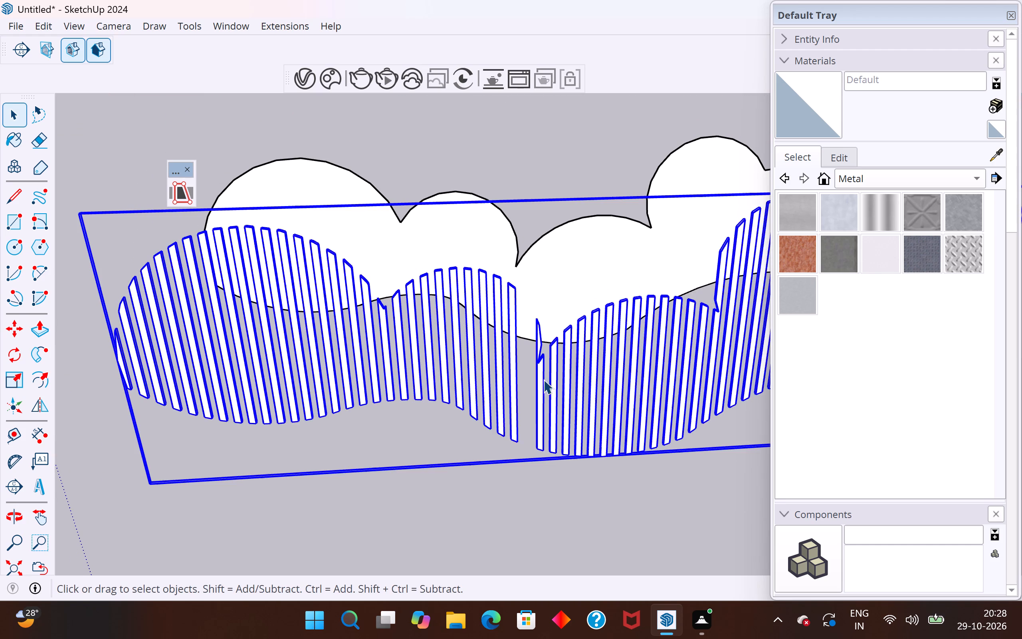
click(535, 413)
click(537, 416)
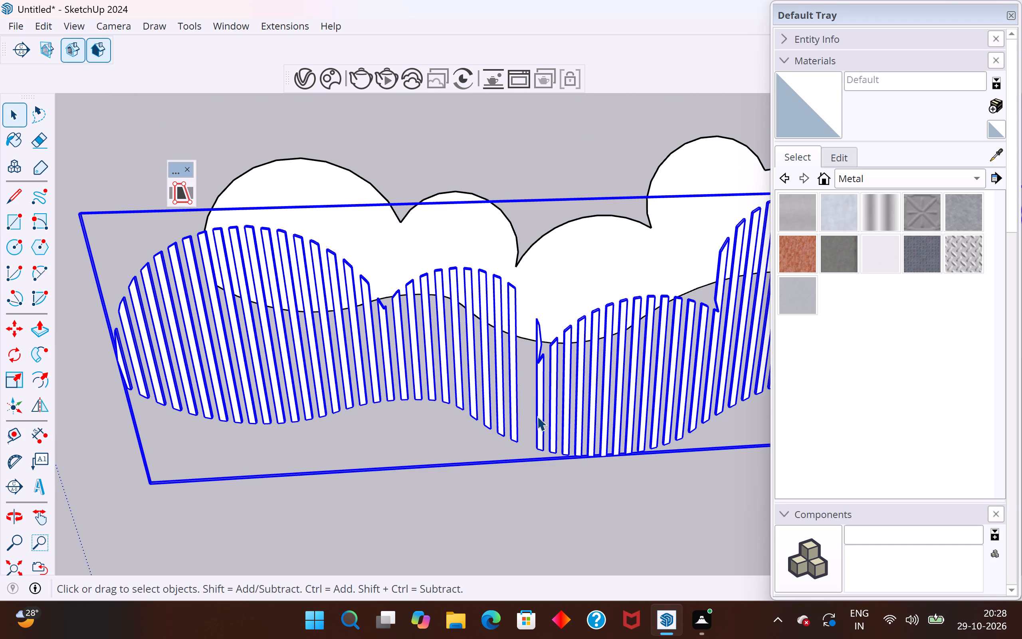
right_click(537, 416)
click(581, 108)
click(551, 467)
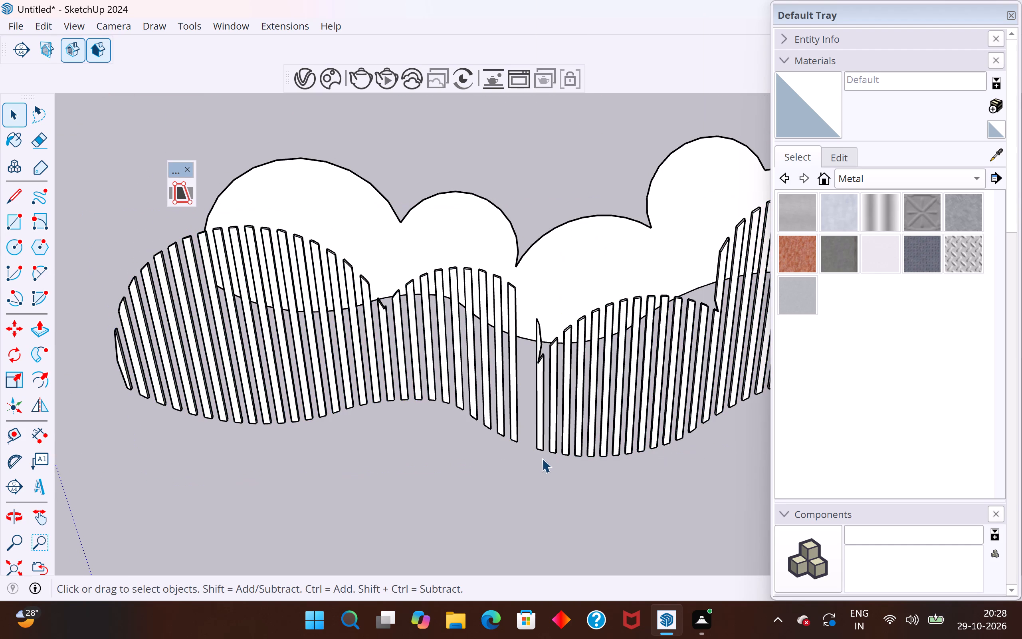
Copy the notched slat beside the gap into the empty space between the second and middle lobes.
click(539, 442)
key(m)
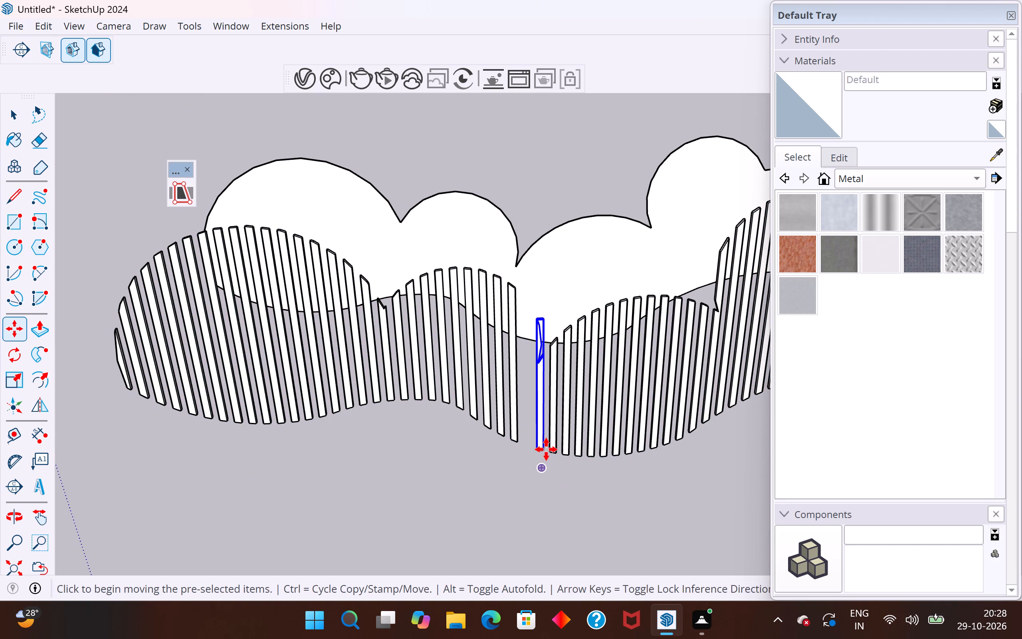
ctrl+click(546, 449)
scroll(526, 436, up, 3)
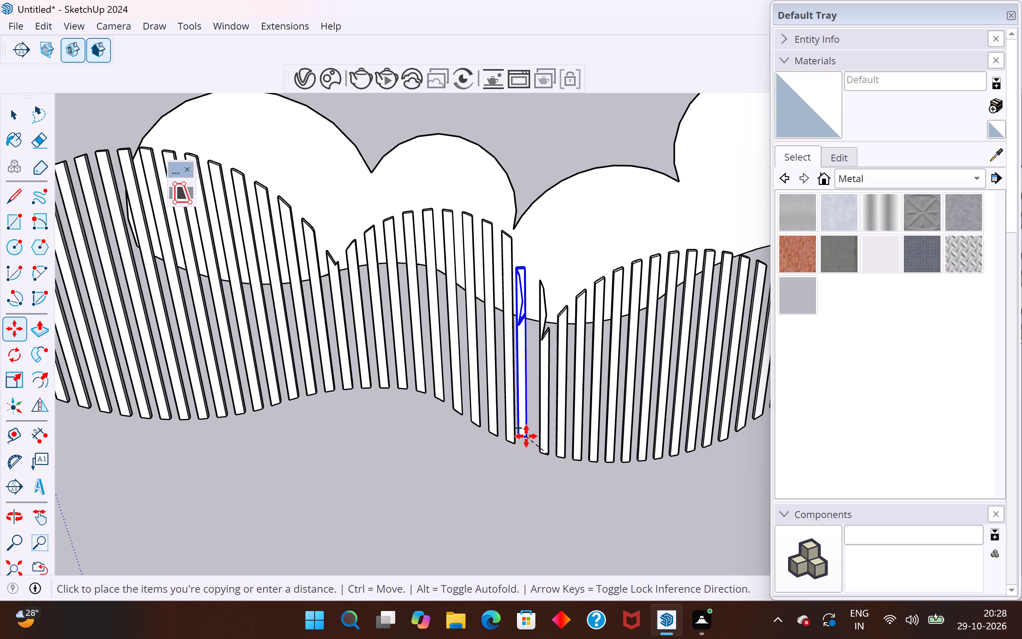
scroll(526, 436, up, 4)
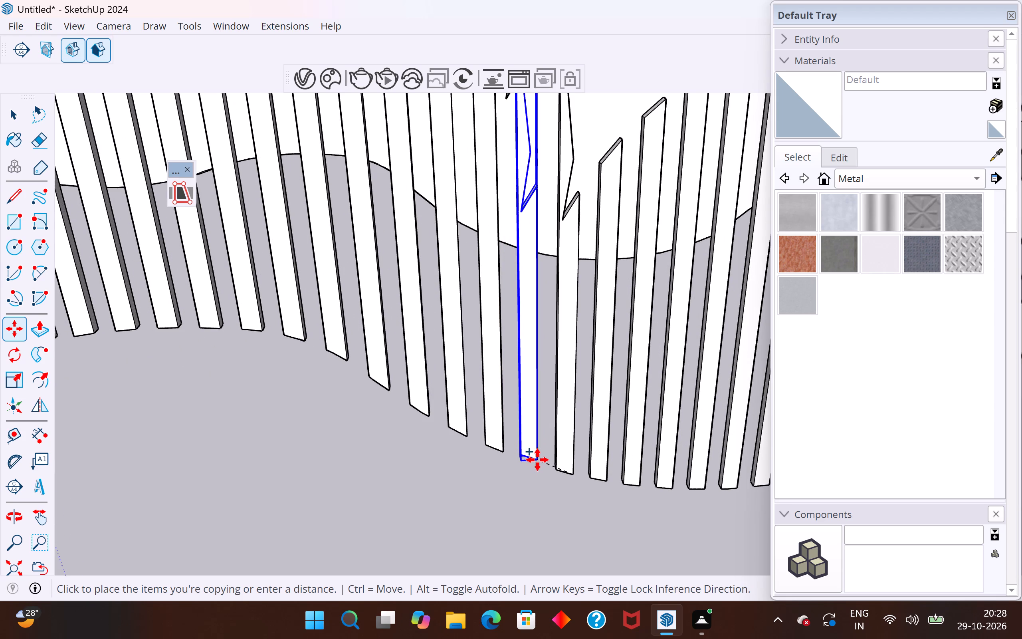
click(537, 460)
scroll(558, 497, down, 5)
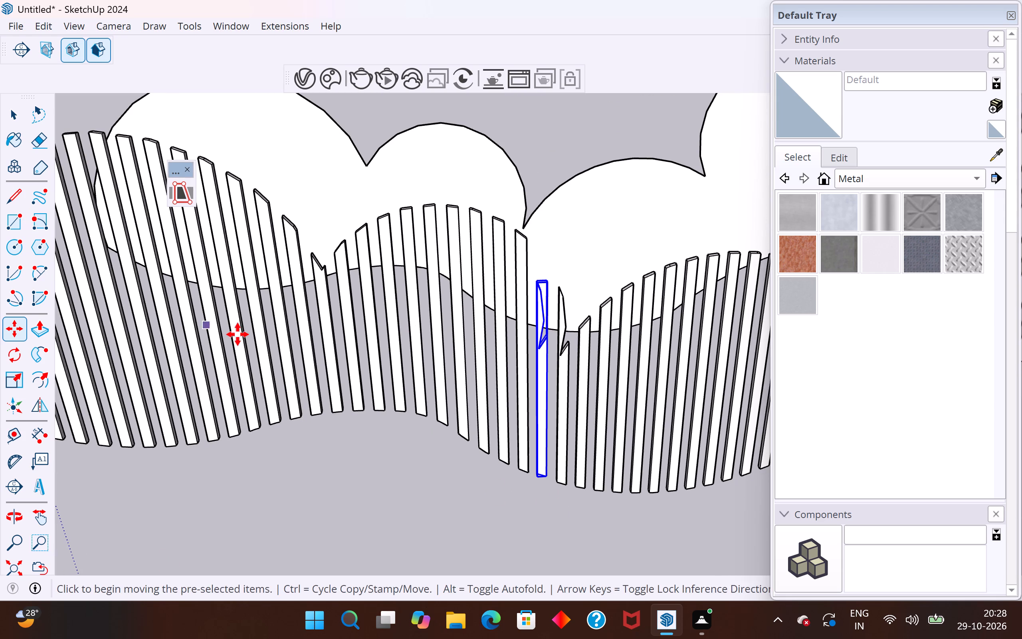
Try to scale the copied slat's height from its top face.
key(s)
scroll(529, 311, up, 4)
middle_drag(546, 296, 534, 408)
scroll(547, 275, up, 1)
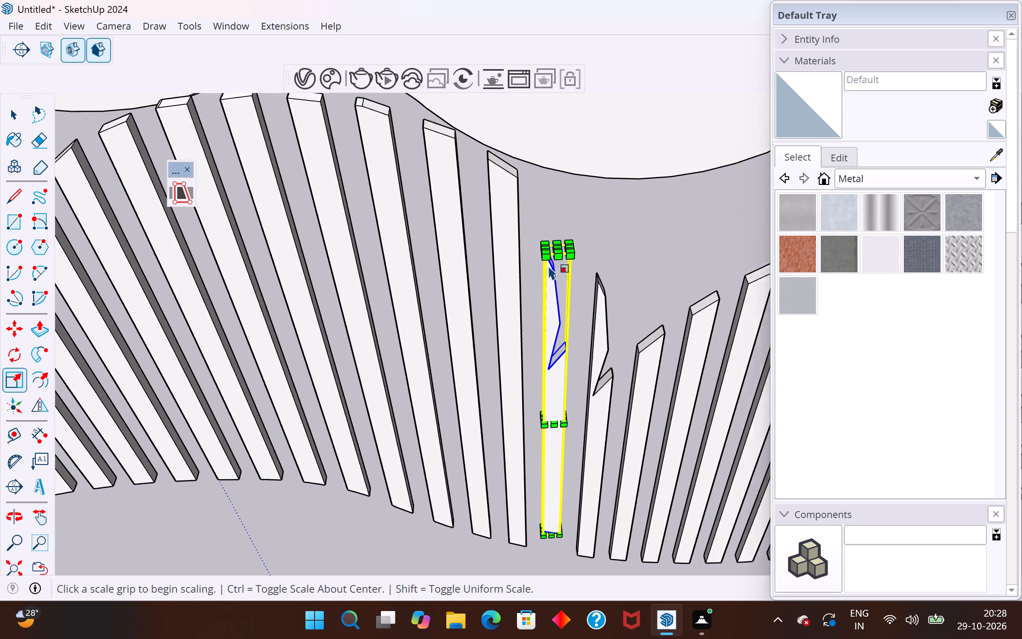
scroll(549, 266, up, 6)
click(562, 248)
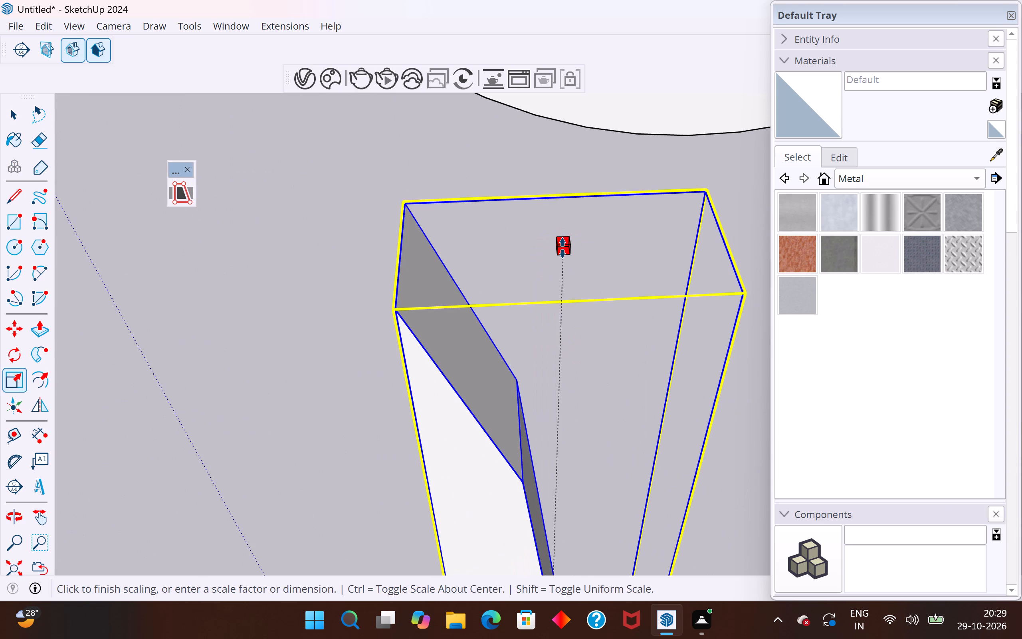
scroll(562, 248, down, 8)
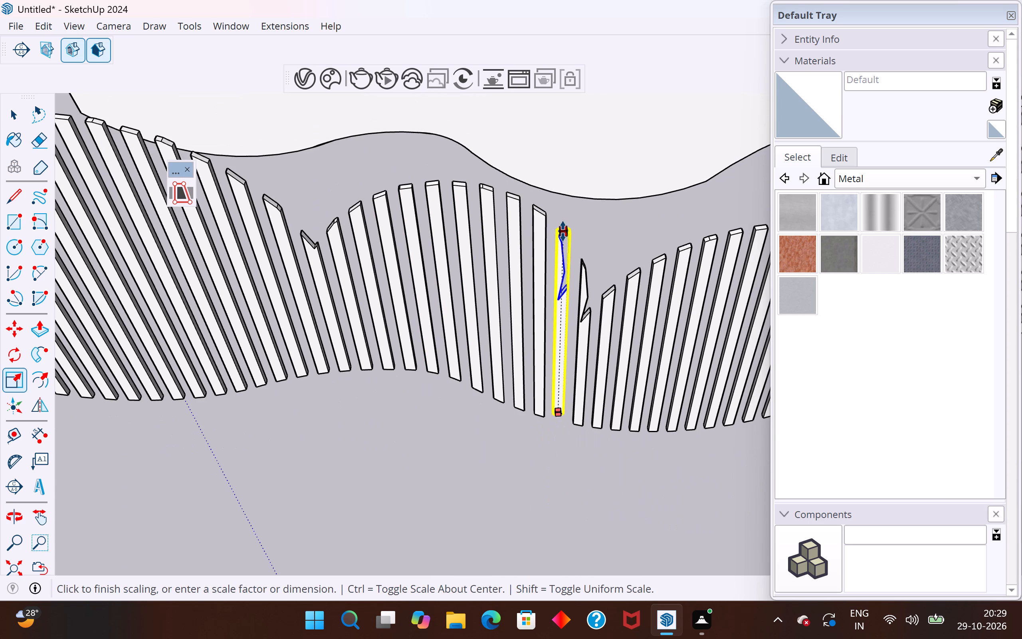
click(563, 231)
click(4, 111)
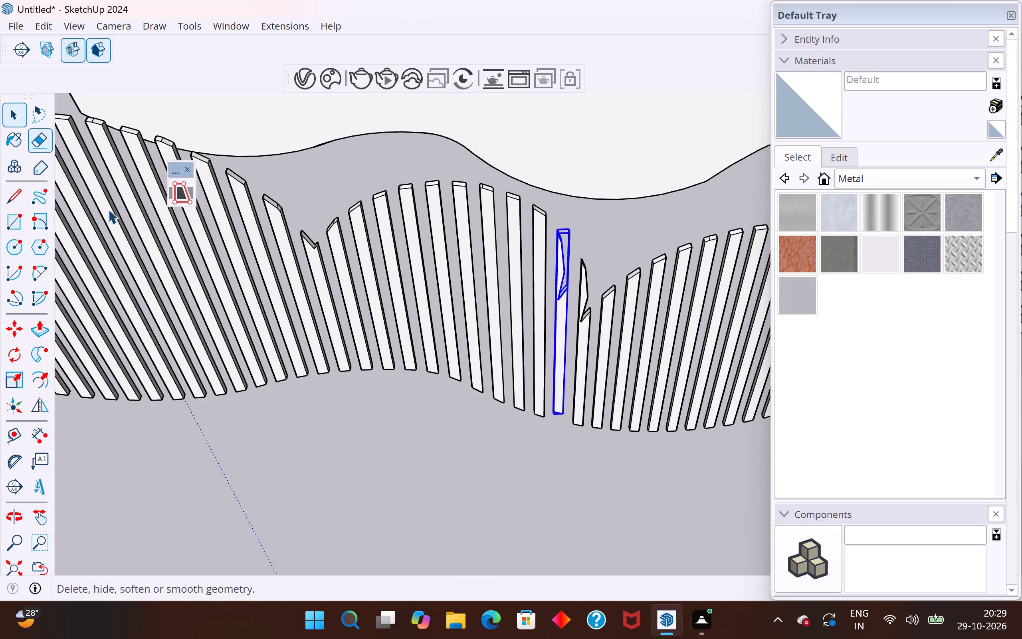
Move the copied slat along the green axis into the plane of the neighbouring slats.
click(519, 519)
middle_drag(545, 473, 410, 516)
scroll(539, 413, up, 7)
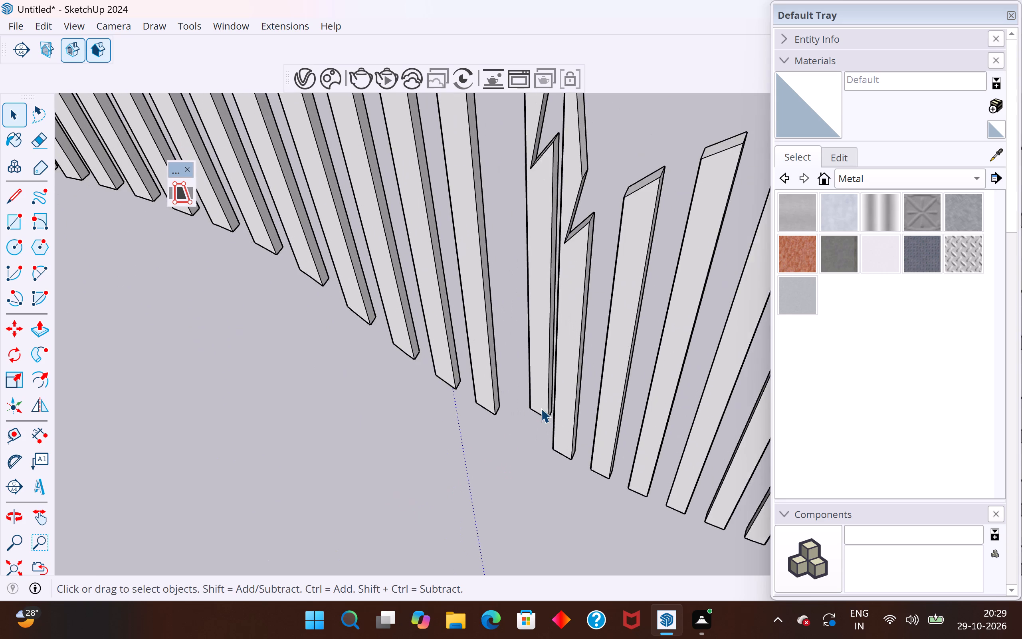
middle_drag(515, 443, 640, 388)
scroll(570, 416, up, 2)
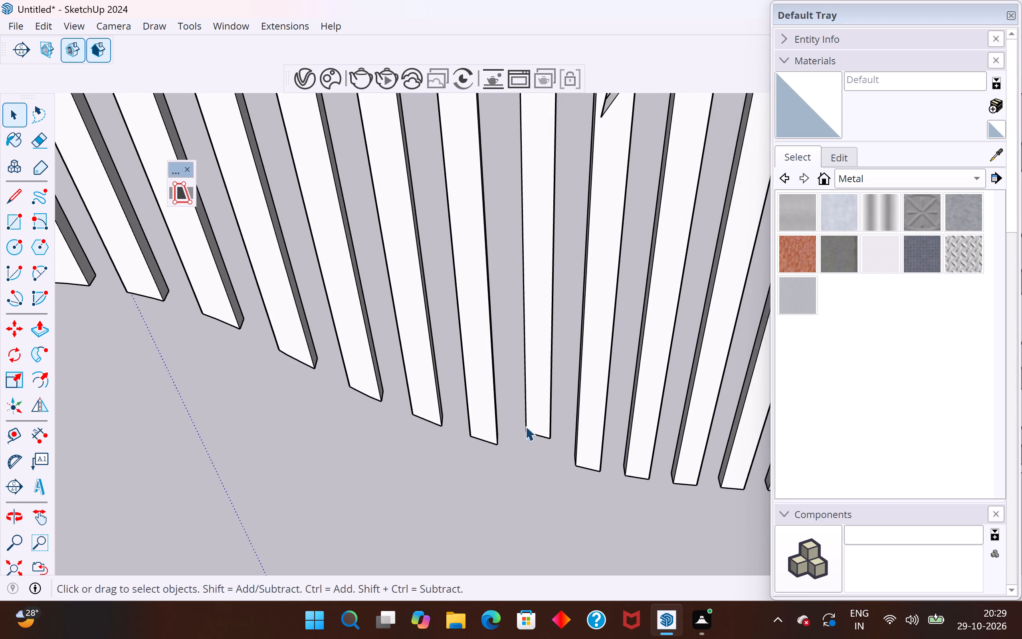
middle_drag(512, 444, 681, 314)
middle_drag(535, 501, 706, 377)
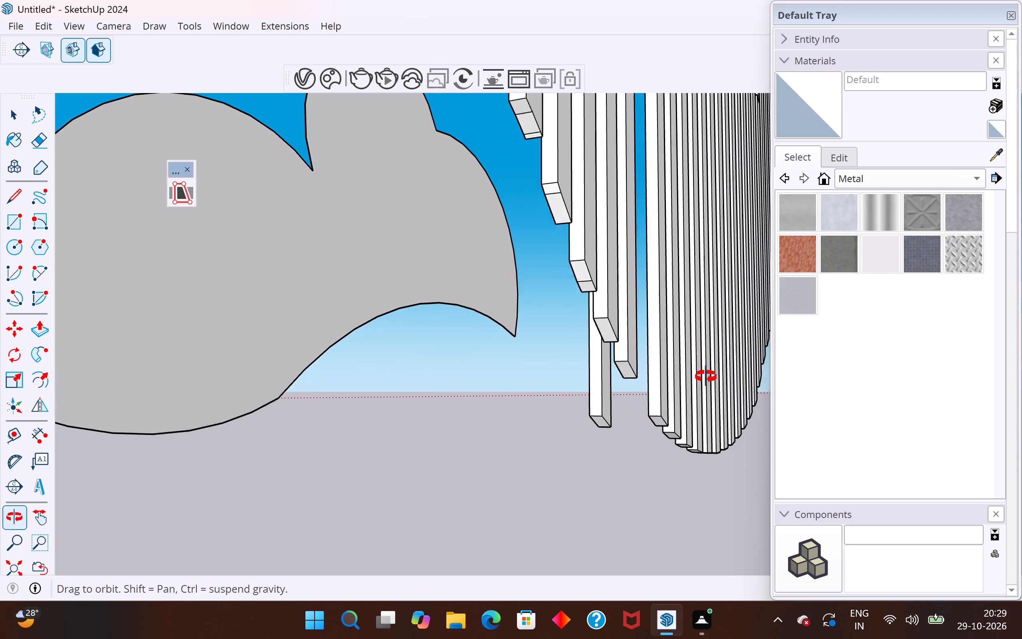
middle_drag(706, 377, 701, 361)
key(m)
click(603, 409)
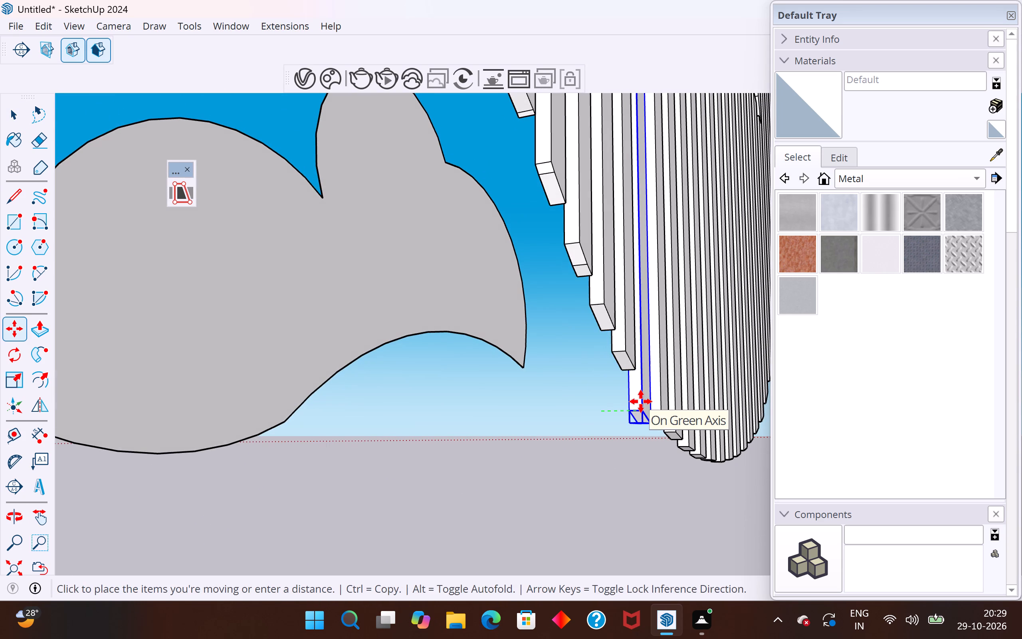
click(641, 401)
Move the copied slat sideways so that it sits evenly between its two neighbouring slats.
middle_drag(607, 478, 327, 546)
scroll(666, 445, down, 9)
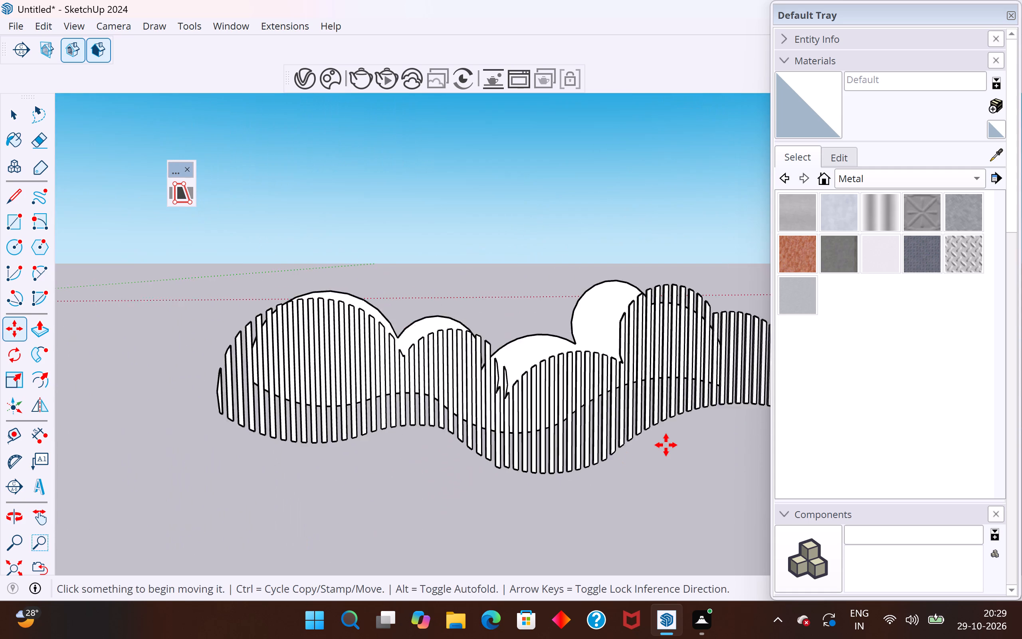
scroll(564, 446, up, 9)
scroll(505, 456, up, 2)
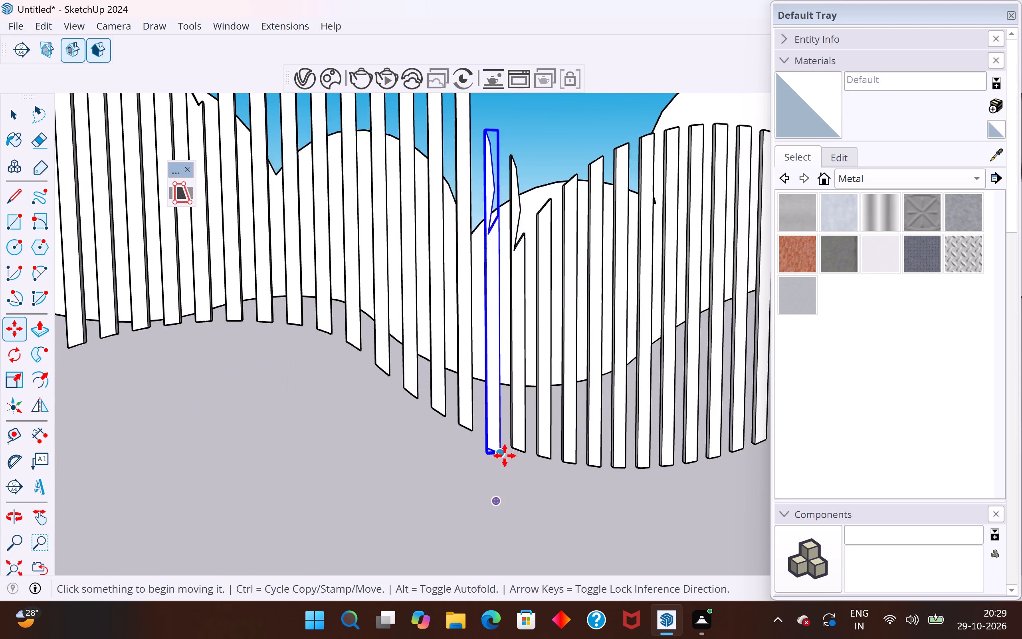
click(499, 450)
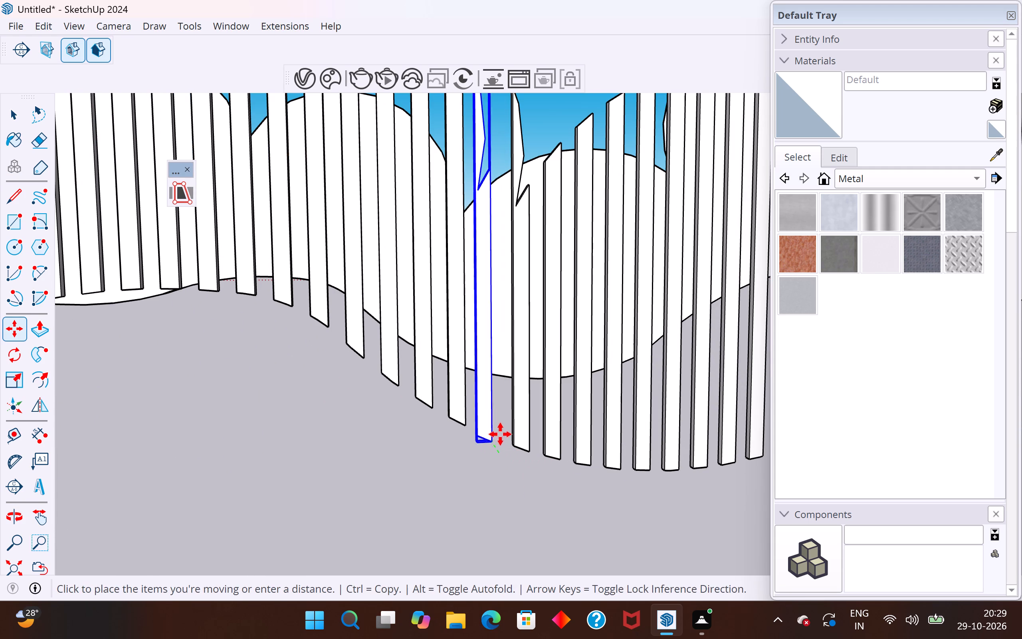
click(502, 434)
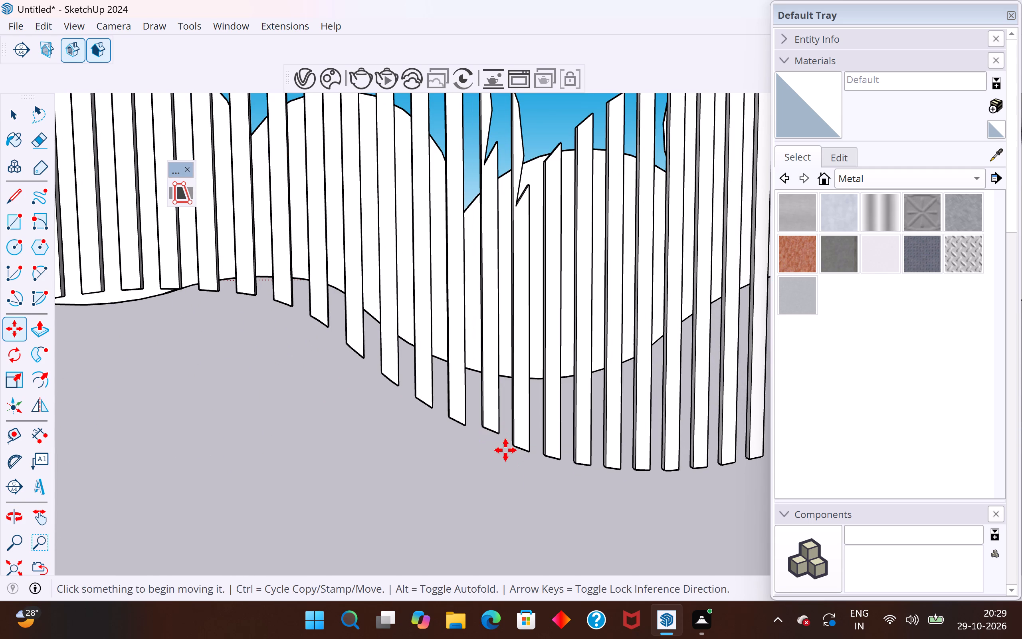
Lower the copied slat slightly along the blue axis so its bottom end follows the curve of the neighbouring slats.
scroll(511, 440, up, 7)
click(447, 402)
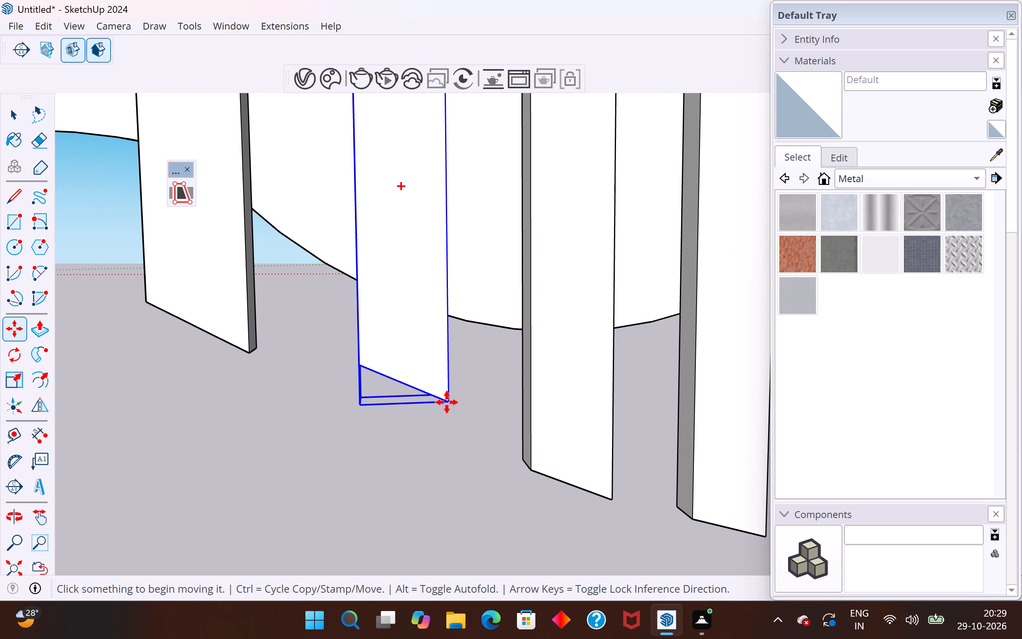
click(444, 439)
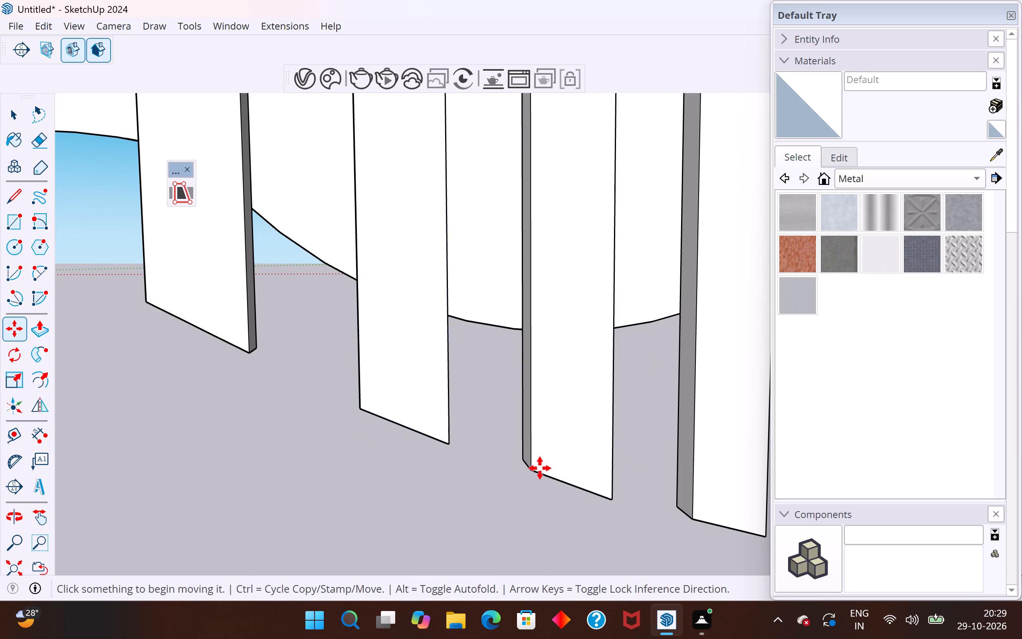
scroll(540, 468, down, 20)
scroll(540, 468, down, 15)
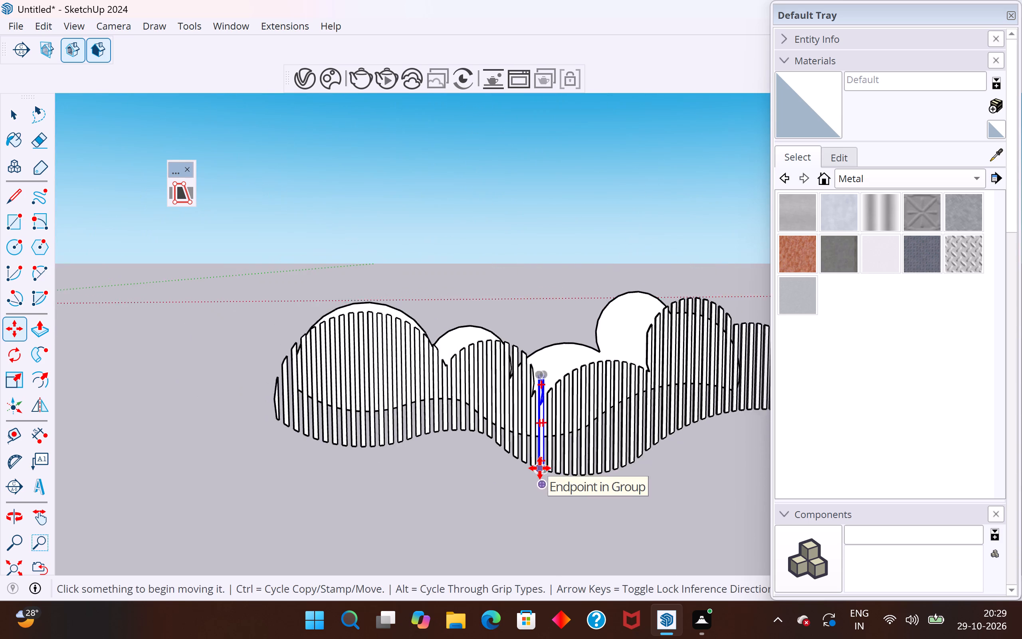
scroll(540, 468, down, 3)
click(18, 110)
click(226, 276)
Select all the trimmed slats, excluding the cloud face, and make them one group.
middle_drag(445, 427, 461, 474)
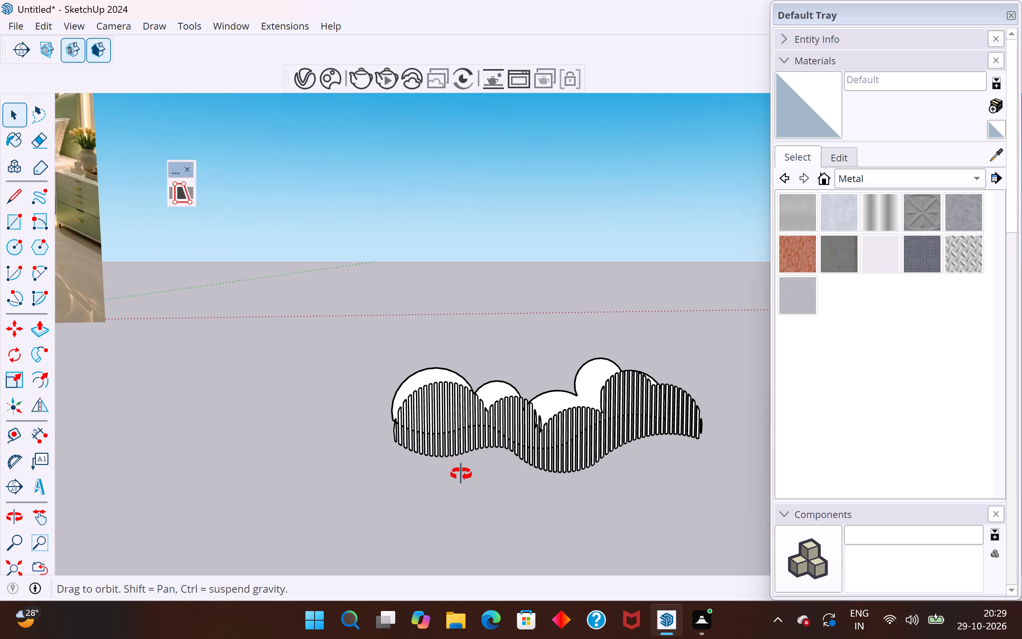
middle_drag(461, 474, 474, 538)
scroll(561, 468, up, 10)
middle_drag(578, 456, 370, 415)
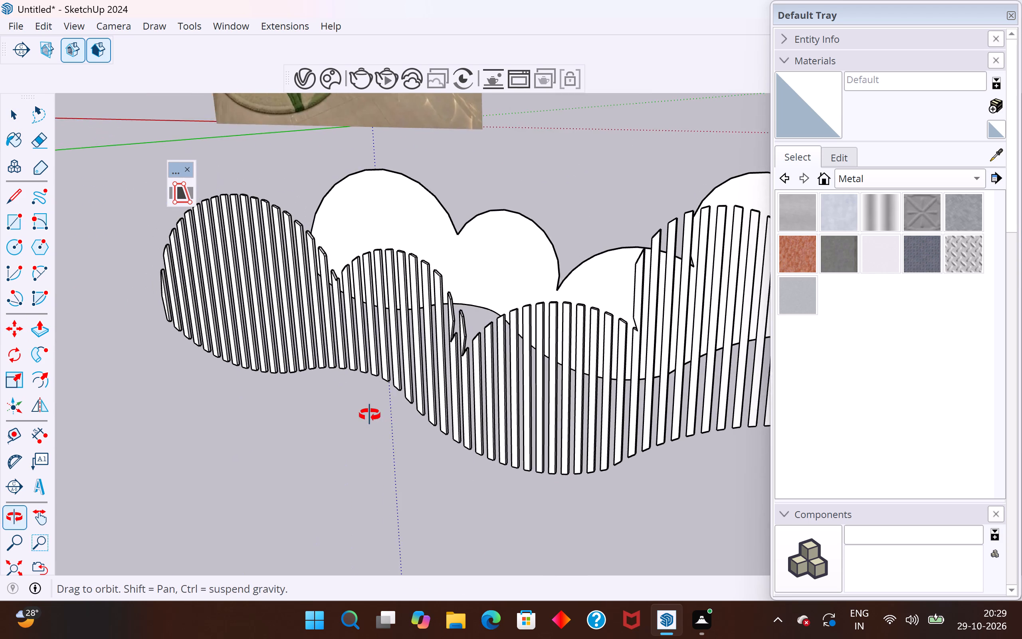
middle_drag(370, 415, 407, 363)
scroll(407, 363, down, 10)
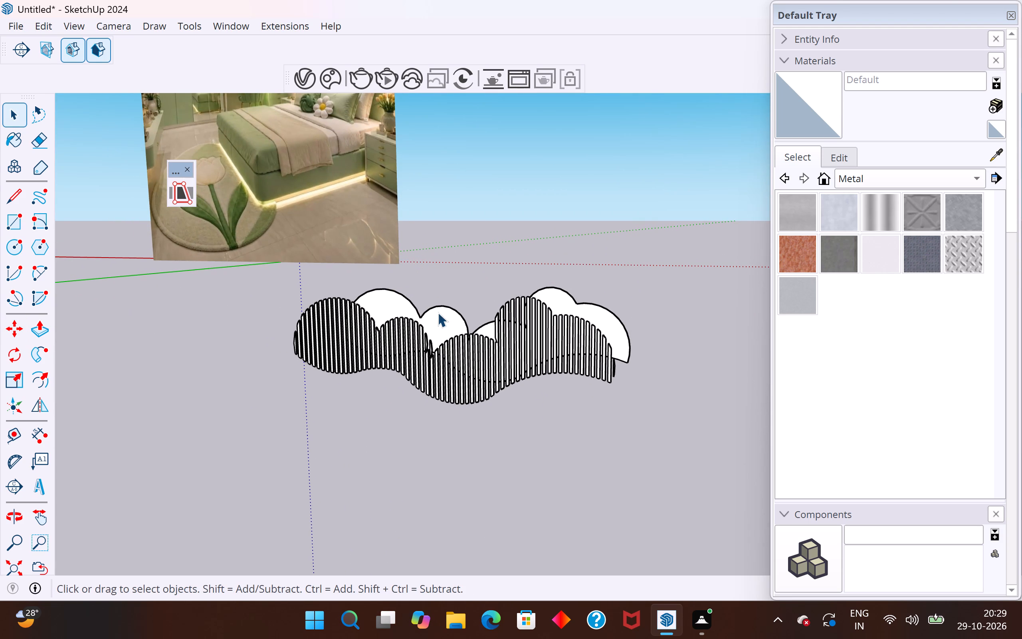
click(438, 312)
click(632, 431)
click(502, 384)
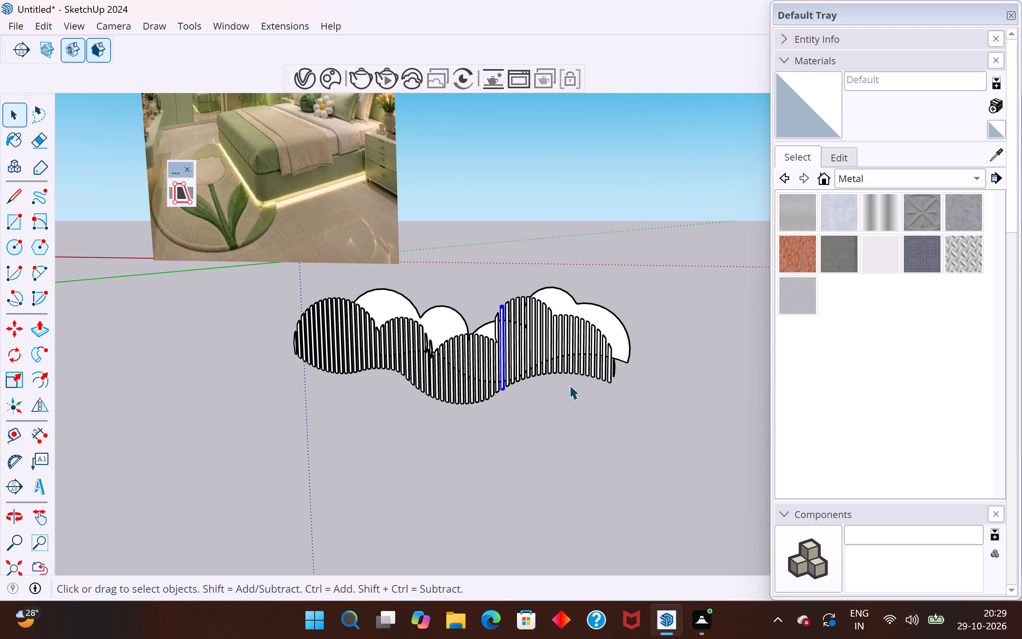
middle_drag(590, 413, 239, 572)
drag(504, 201, 405, 489)
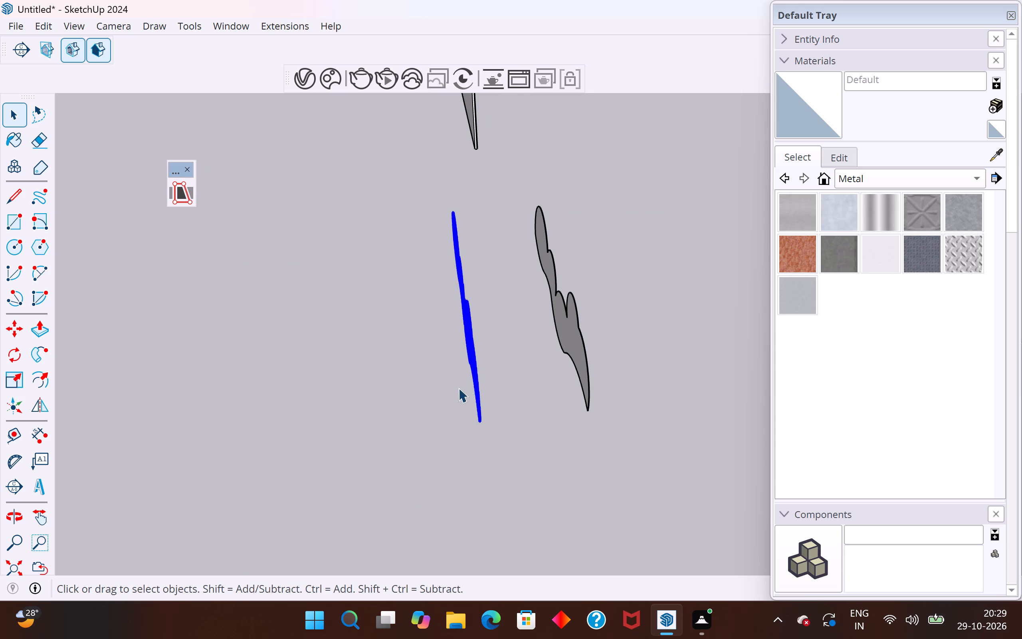
right_click(477, 370)
click(543, 163)
click(369, 413)
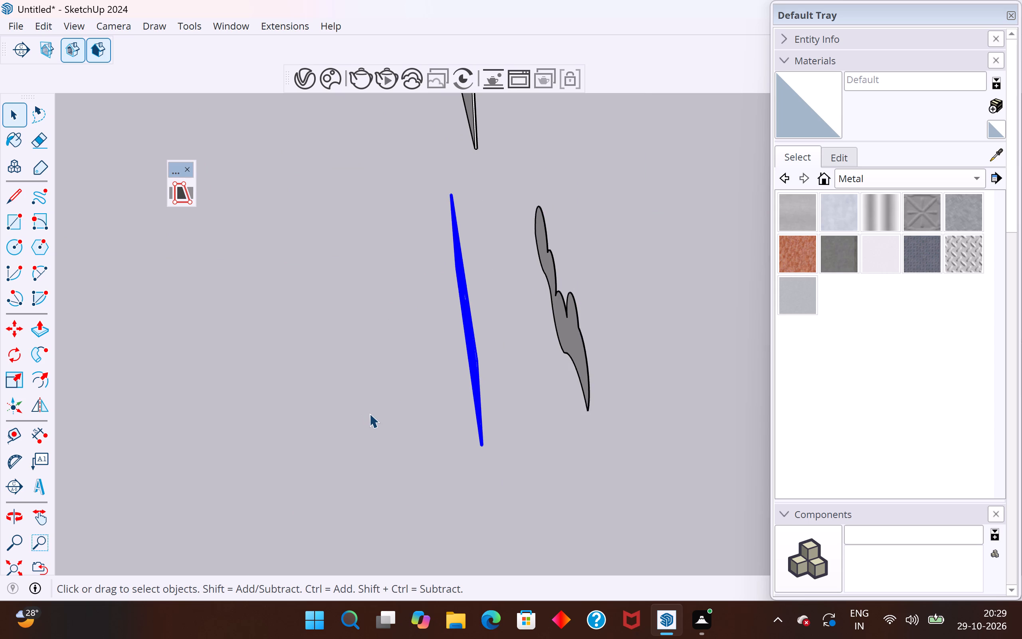
Move the cloud-shaped slat group by its lower corner onto the wardrobe's bottom front panel, just inside the panel's lower corner.
middle_drag(408, 427, 751, 351)
click(571, 349)
key(m)
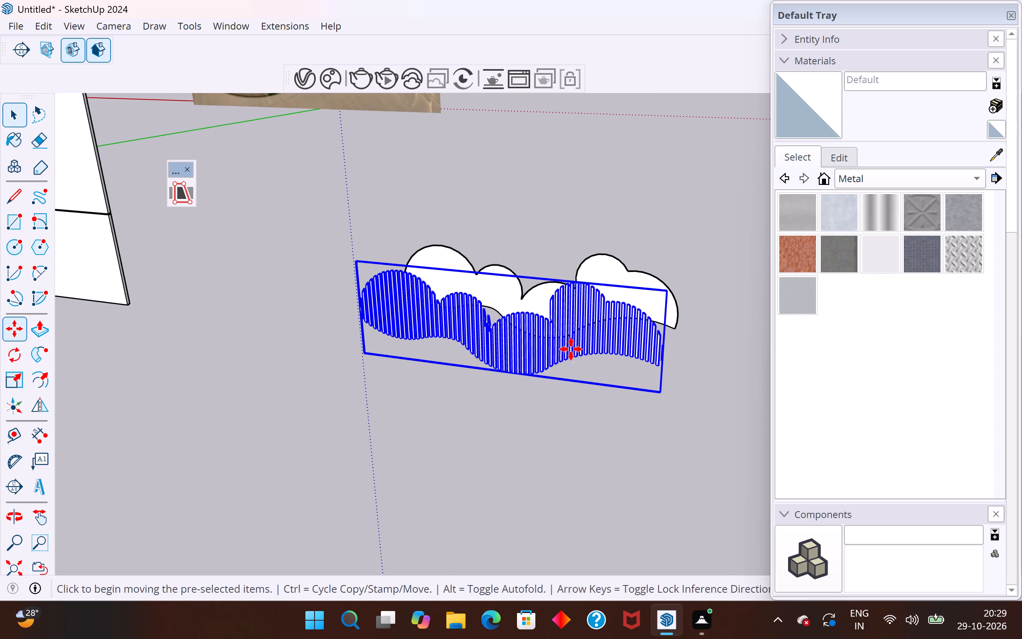
scroll(659, 375, up, 7)
click(660, 397)
scroll(693, 436, down, 18)
scroll(407, 367, up, 7)
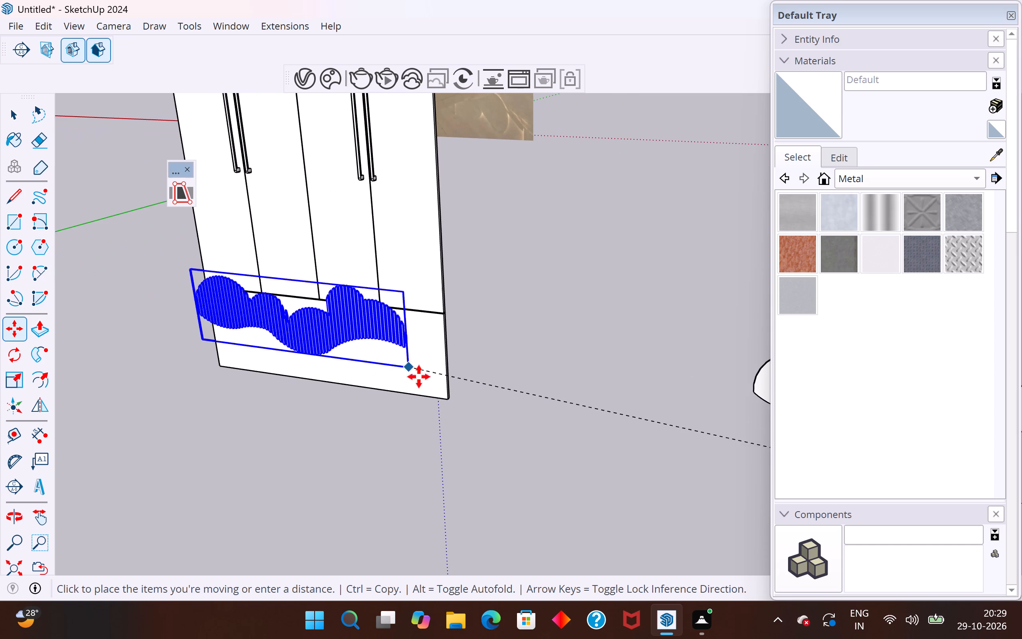
scroll(432, 391, up, 3)
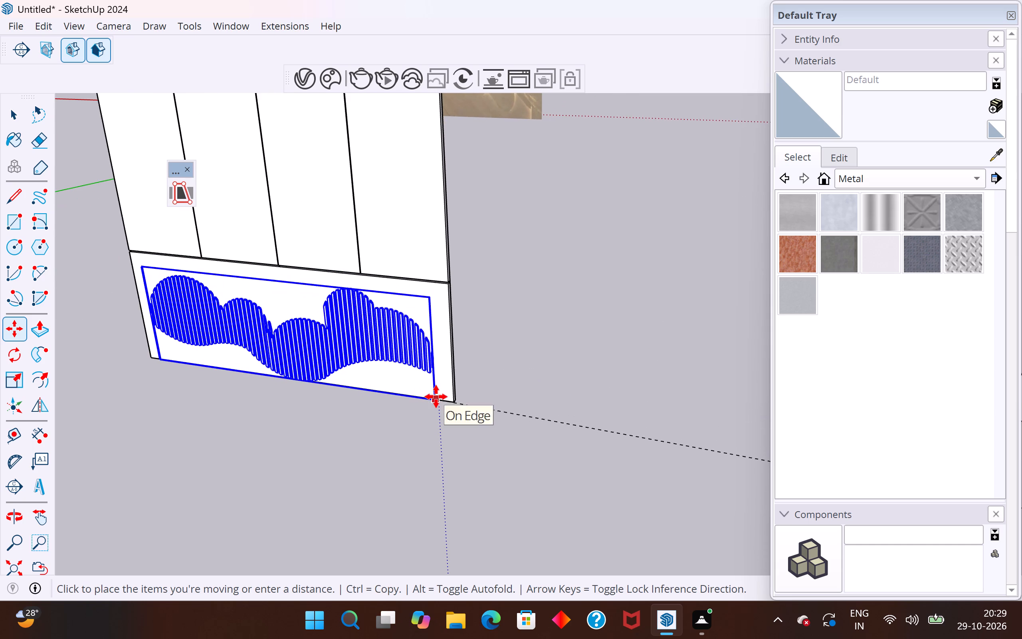
click(444, 392)
click(11, 112)
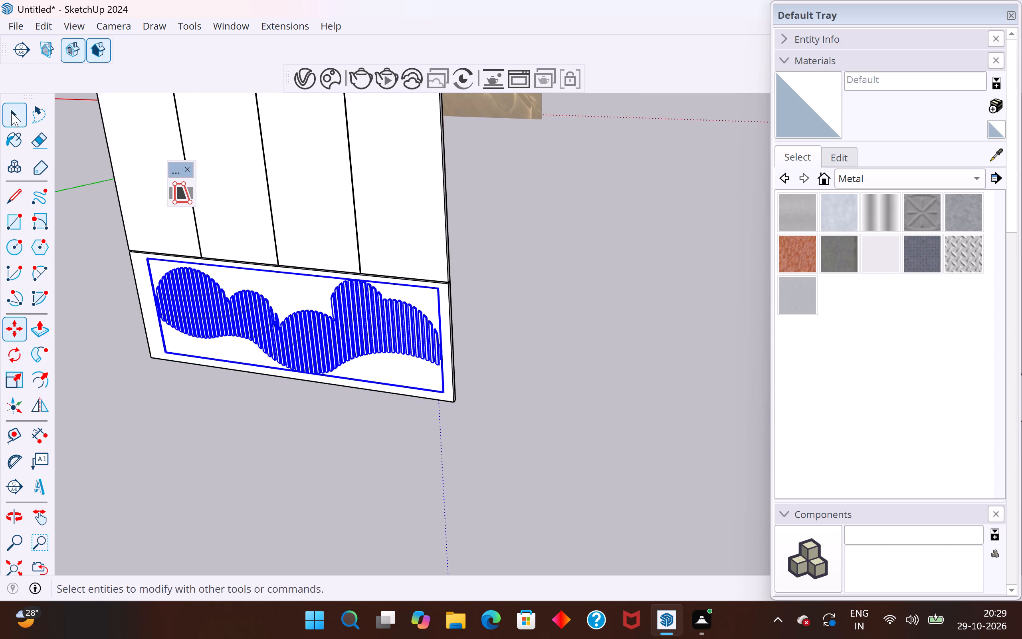
click(79, 333)
Examine from the side how the slat group sits against the face of the wardrobe's bottom panel.
middle_drag(221, 491, 682, 435)
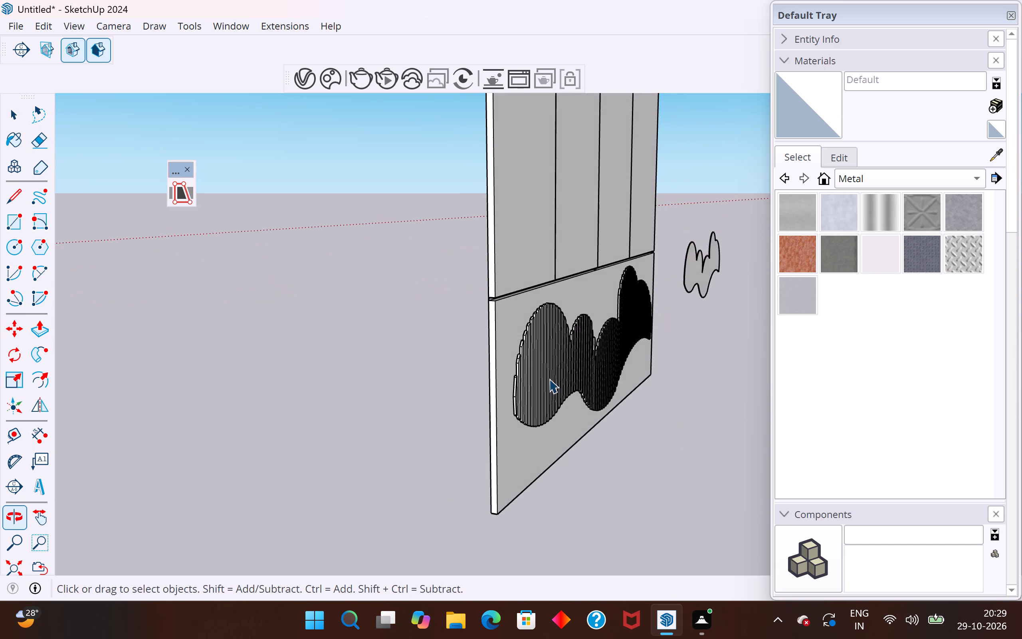
scroll(538, 347, up, 2)
middle_drag(529, 375, 498, 440)
scroll(498, 440, up, 7)
middle_drag(498, 440, 585, 378)
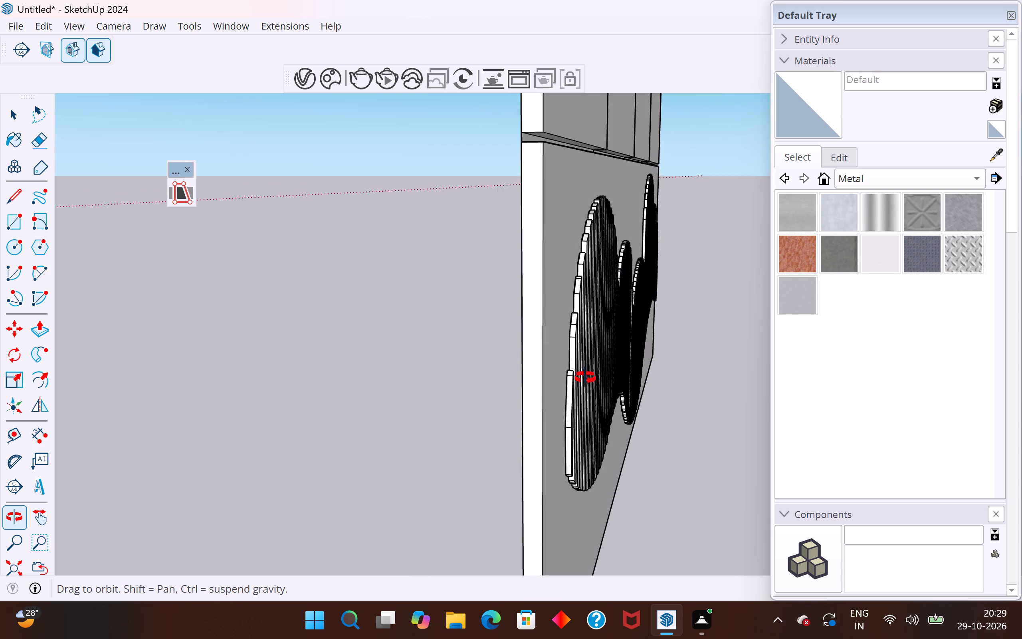
middle_drag(585, 378, 586, 376)
click(582, 366)
scroll(561, 420, up, 5)
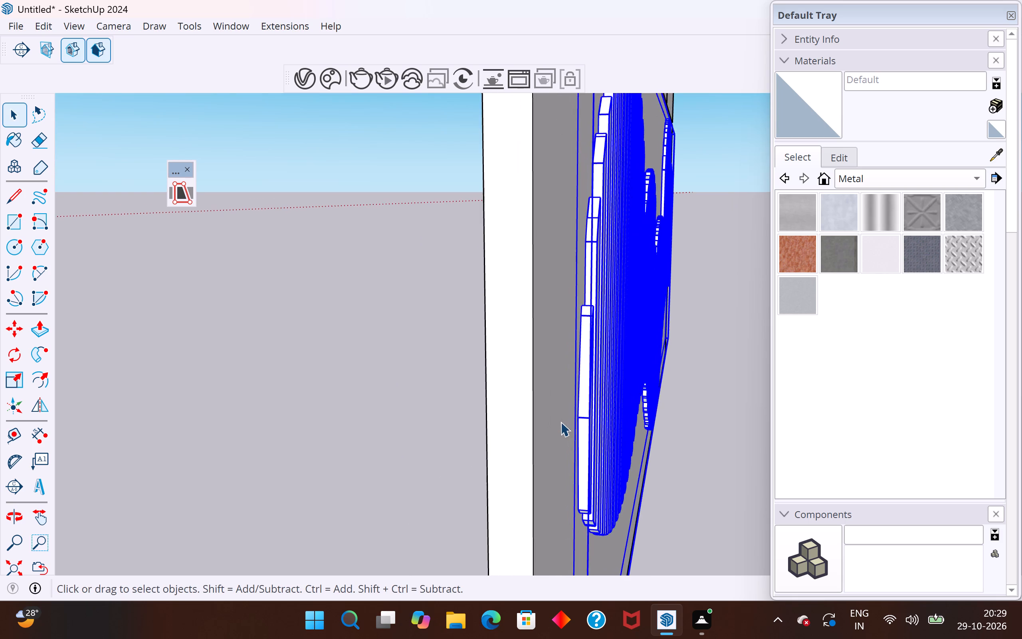
scroll(561, 422, up, 4)
scroll(585, 456, up, 1)
middle_drag(588, 460, 606, 471)
scroll(580, 515, up, 3)
scroll(599, 318, down, 8)
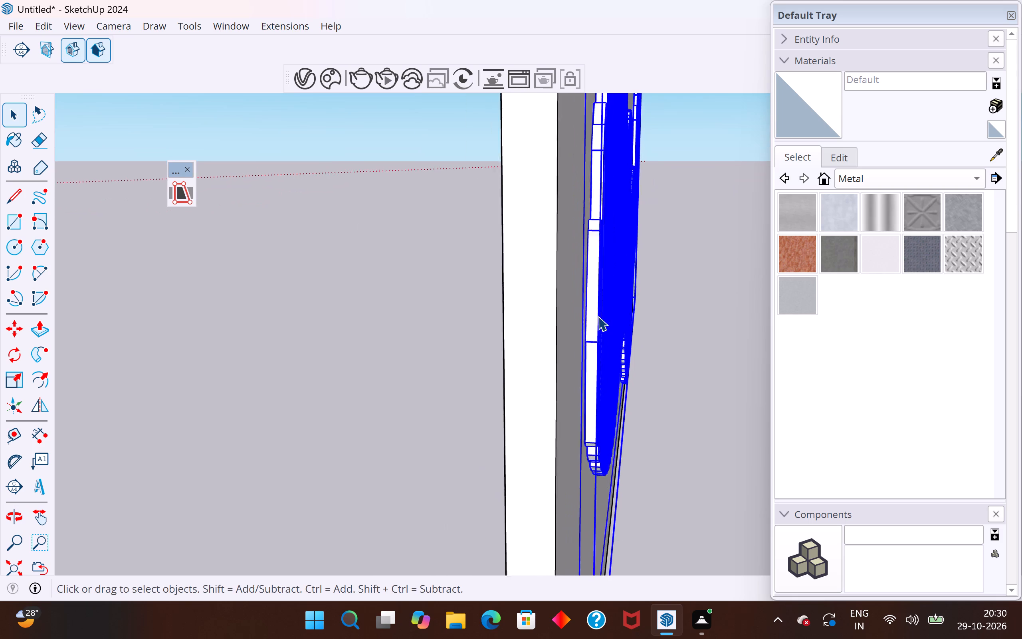
scroll(598, 316, down, 4)
scroll(598, 333, up, 1)
scroll(559, 306, down, 6)
middle_drag(450, 355, 204, 405)
click(583, 409)
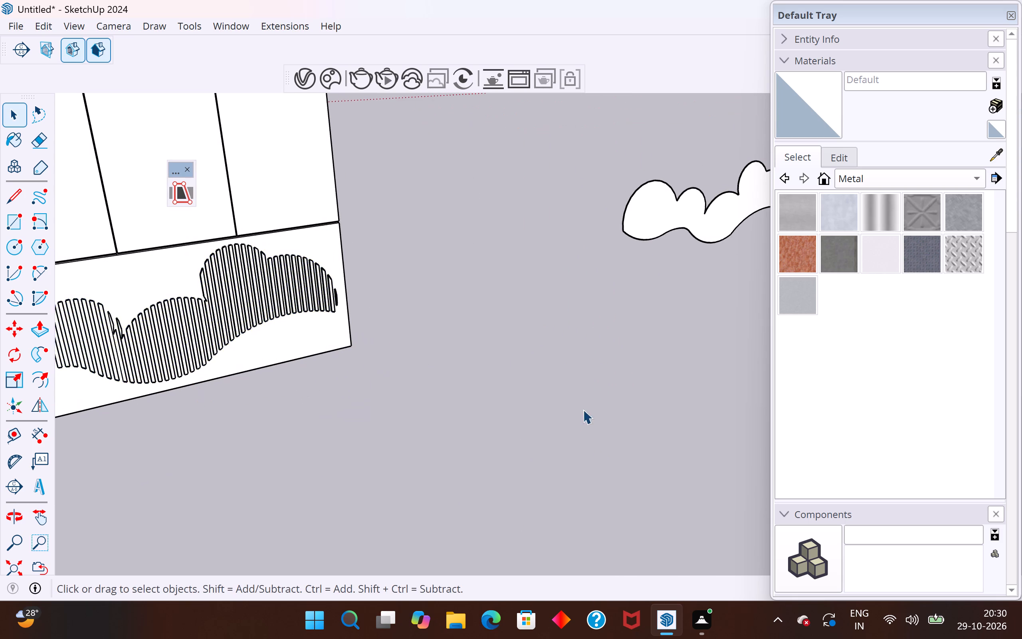
Inspect the whole wardrobe front with the slatted cloud in place on its bottom panel.
scroll(570, 296, down, 4)
middle_drag(525, 327, 405, 326)
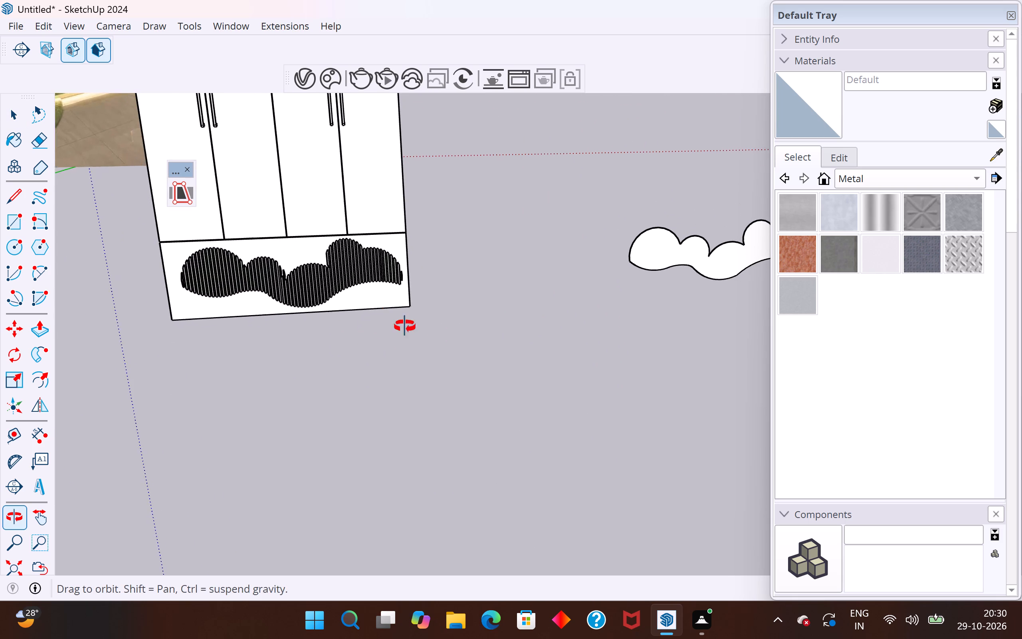
middle_drag(405, 326, 420, 354)
scroll(548, 370, down, 9)
middle_drag(546, 372, 439, 356)
scroll(442, 337, up, 3)
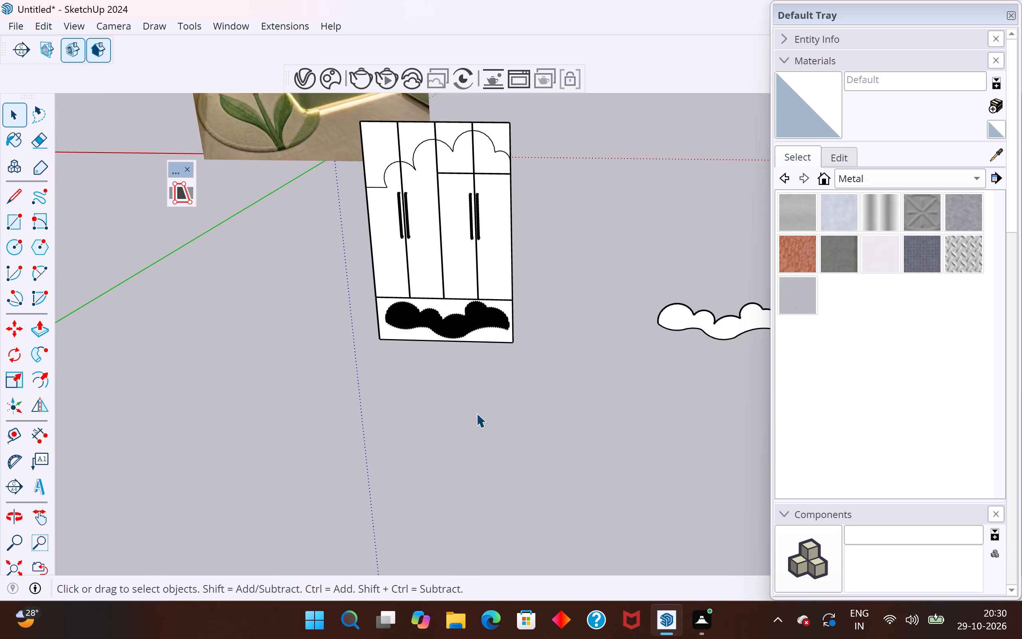
click(622, 488)
middle_drag(439, 387, 633, 375)
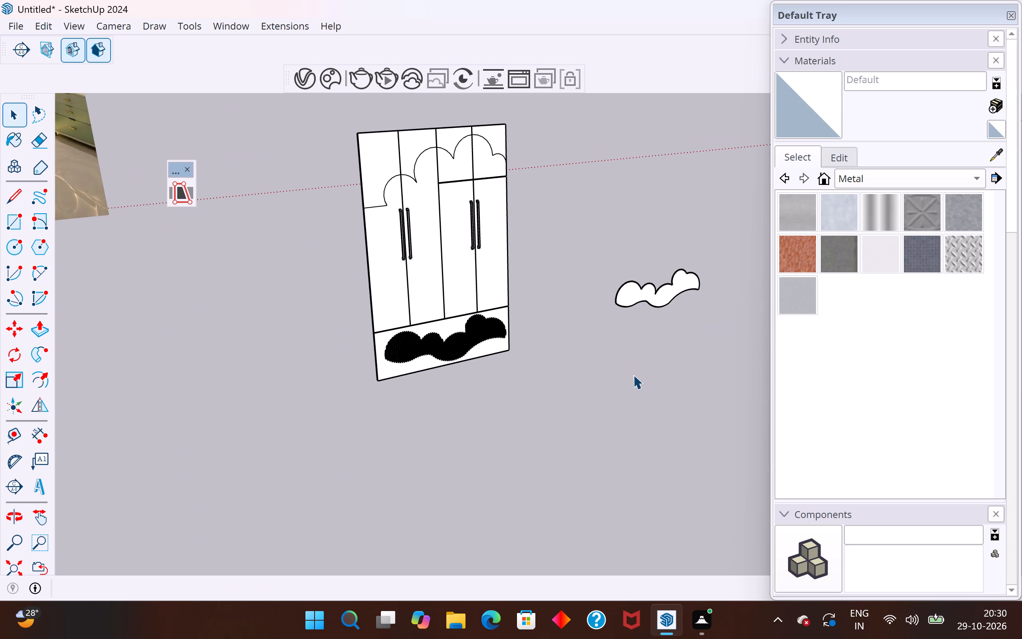
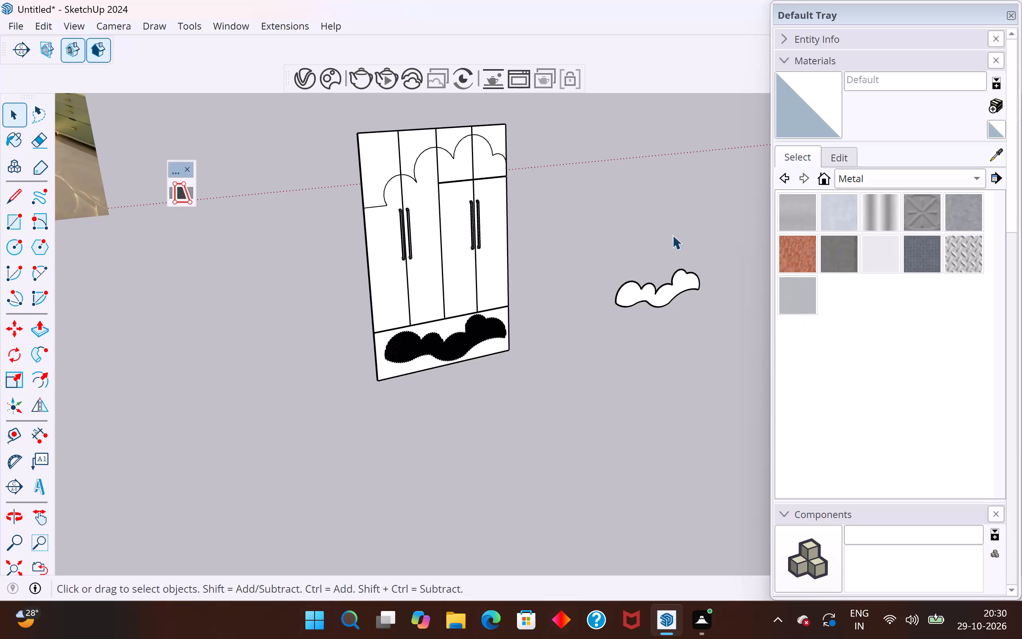
Unhide all hidden objects so the room's walls, floor and wardrobe body show around the front panels.
scroll(344, 353, down, 5)
middle_drag(349, 391, 420, 438)
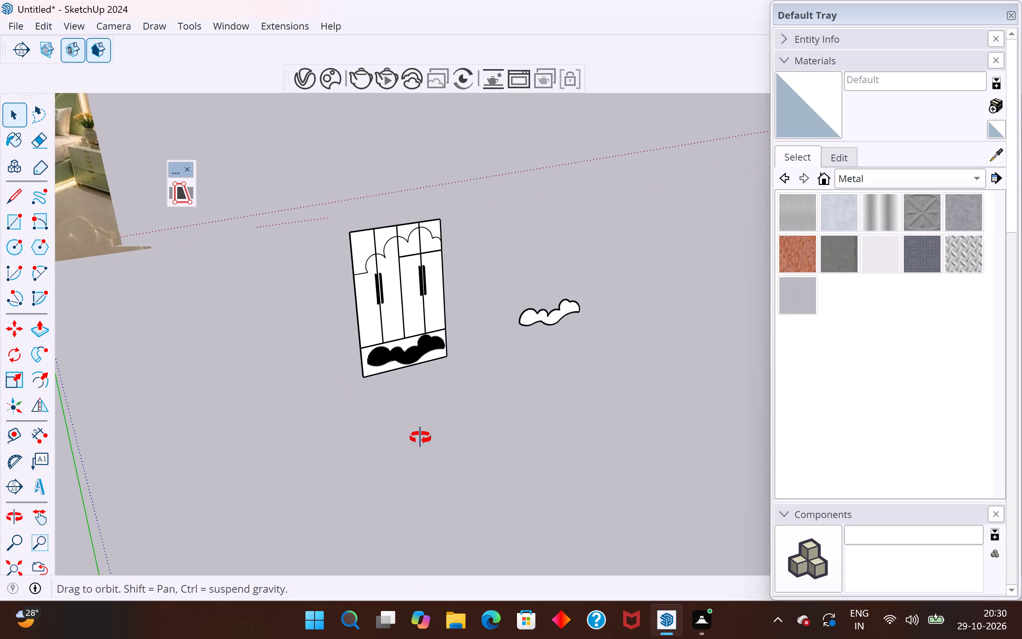
middle_drag(420, 438, 436, 446)
click(39, 28)
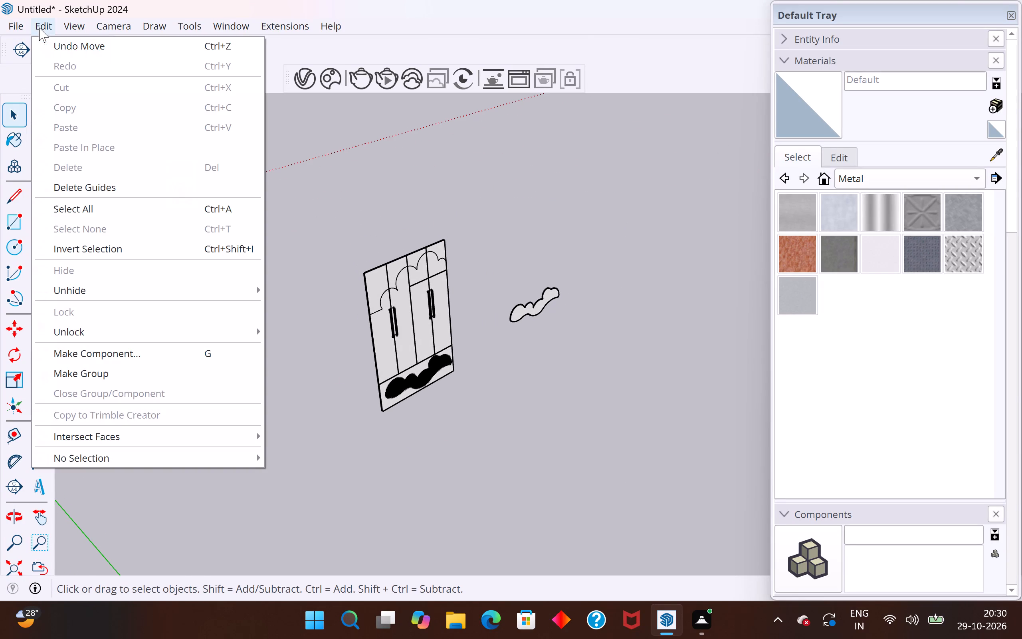
click(314, 330)
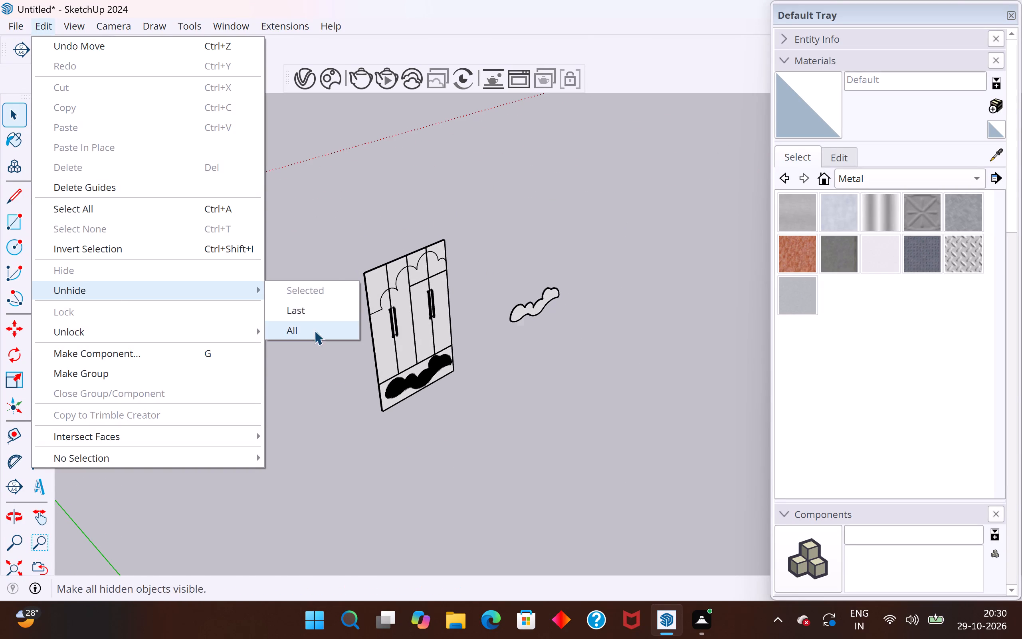
click(369, 435)
Examine the wardrobe front and its slatted cloud panel in the context of the room.
scroll(359, 485, up, 3)
middle_drag(552, 305, 222, 254)
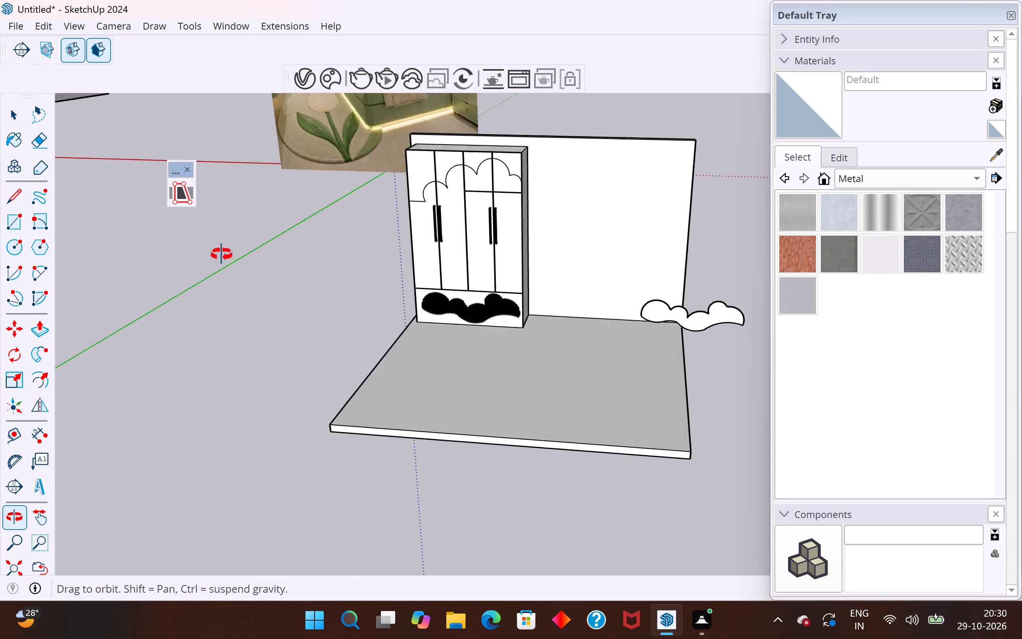
middle_drag(222, 254, 530, 230)
click(646, 184)
scroll(499, 343, up, 4)
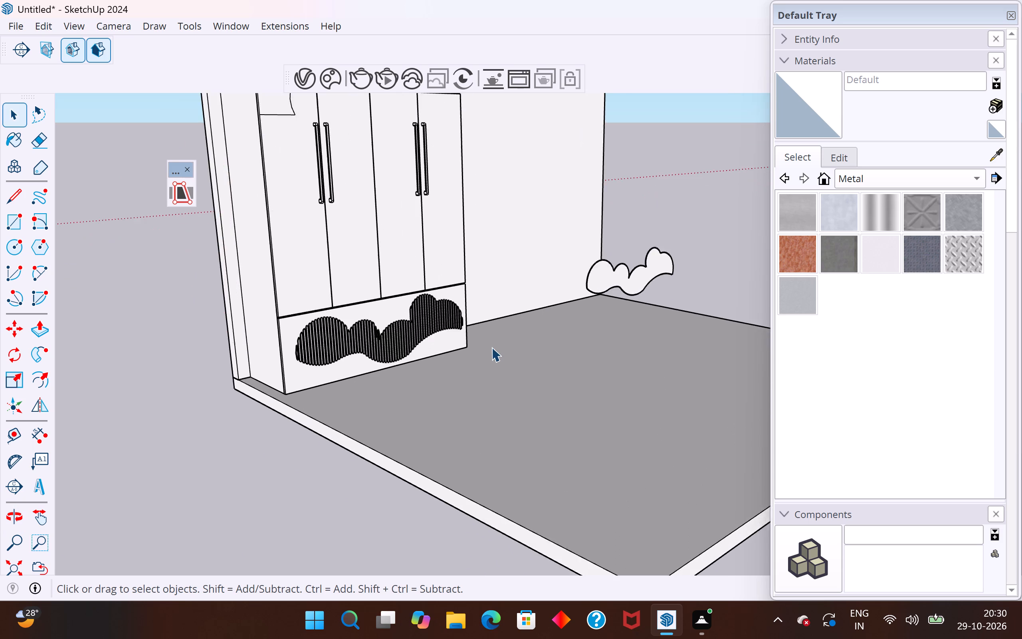
scroll(491, 347, up, 4)
scroll(380, 370, down, 8)
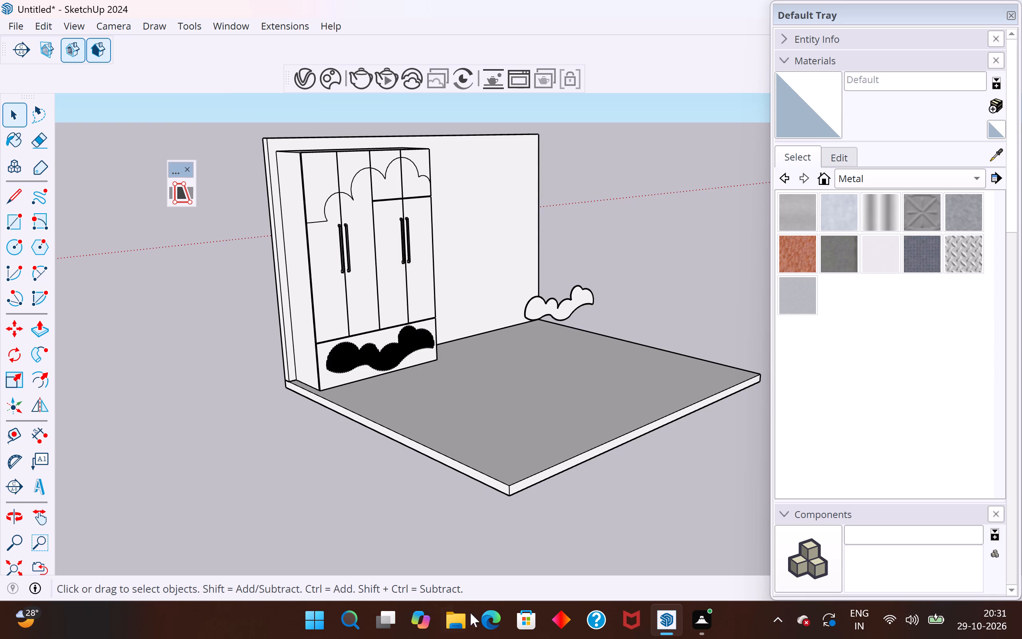
Move the leftover plain cloud face beside the wardrobe up and away from the floor corner, and deselect it.
middle_drag(555, 317, 691, 371)
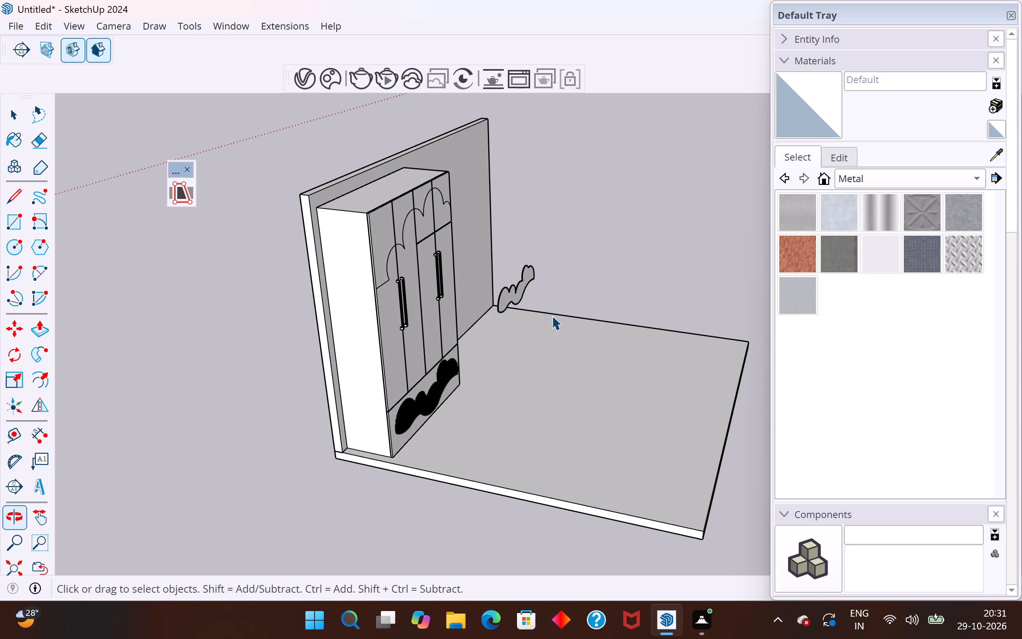
click(497, 298)
scroll(499, 304, up, 7)
middle_drag(513, 291, 520, 206)
triple_click(517, 314)
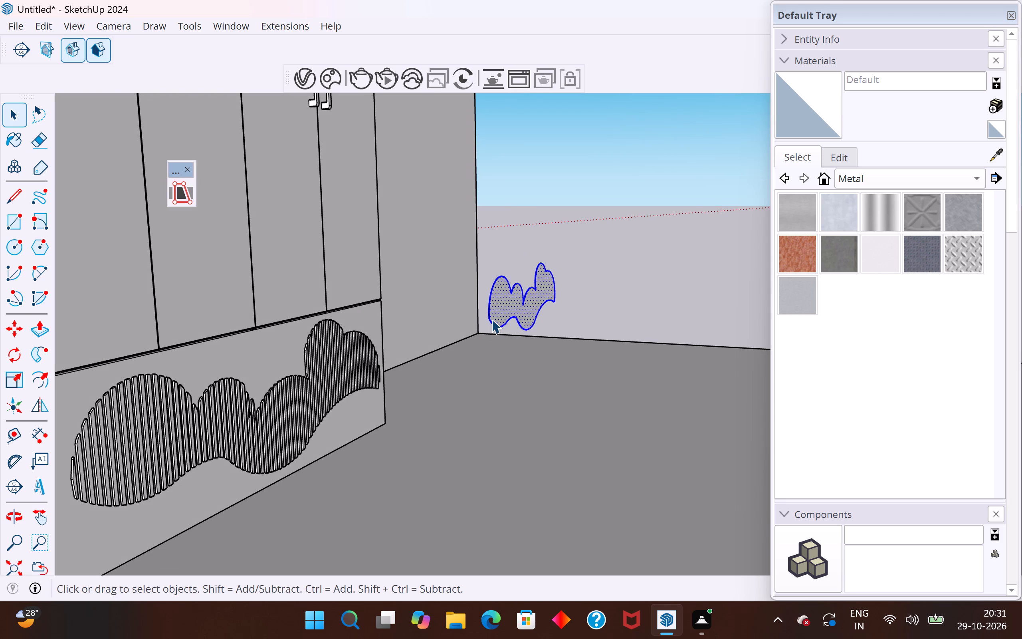
key(m)
click(489, 318)
click(588, 226)
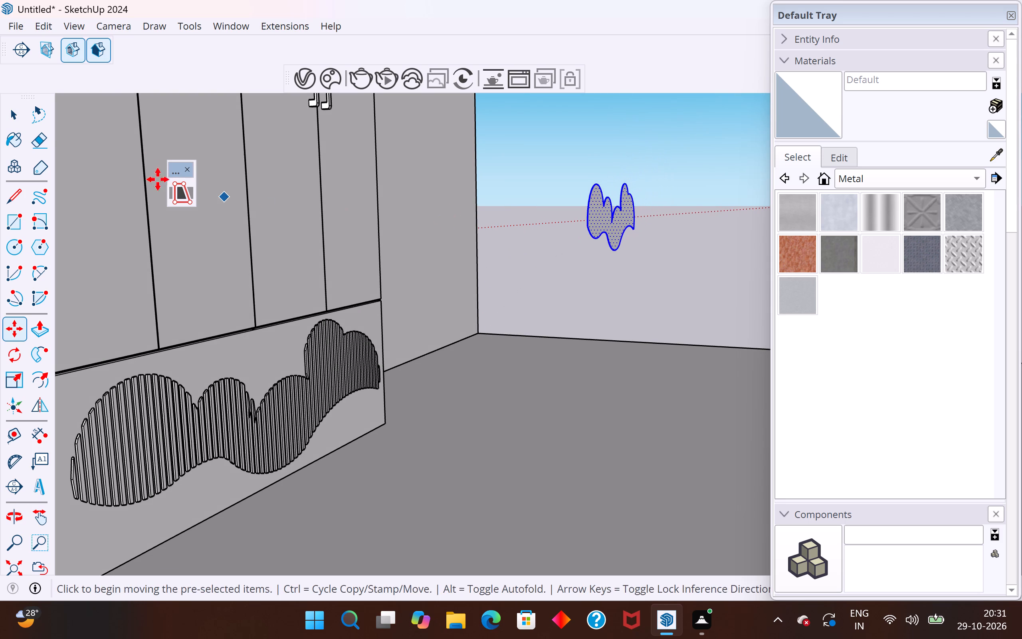
click(10, 116)
click(571, 318)
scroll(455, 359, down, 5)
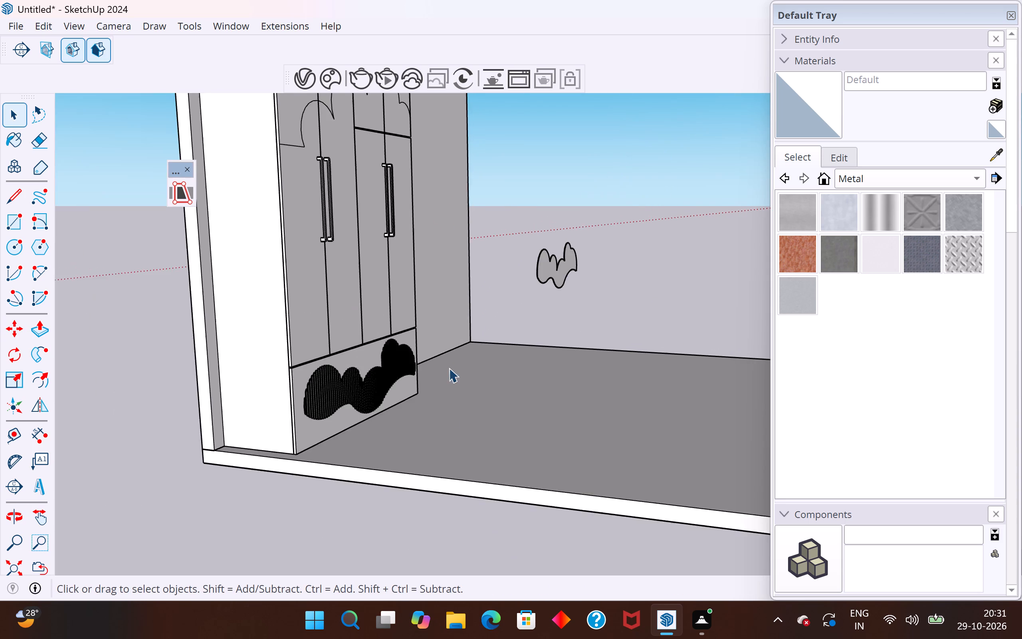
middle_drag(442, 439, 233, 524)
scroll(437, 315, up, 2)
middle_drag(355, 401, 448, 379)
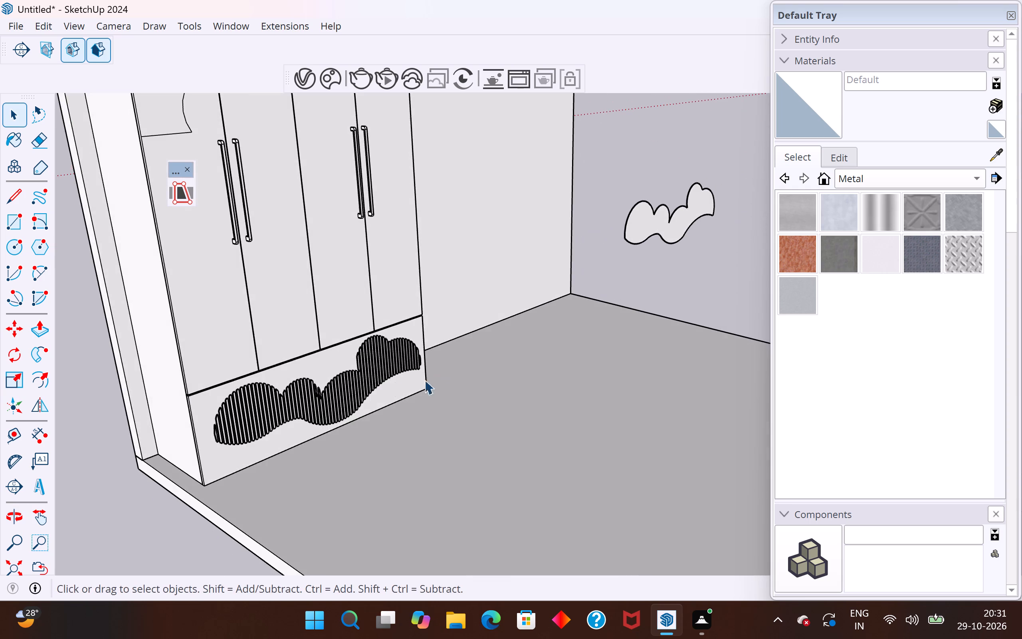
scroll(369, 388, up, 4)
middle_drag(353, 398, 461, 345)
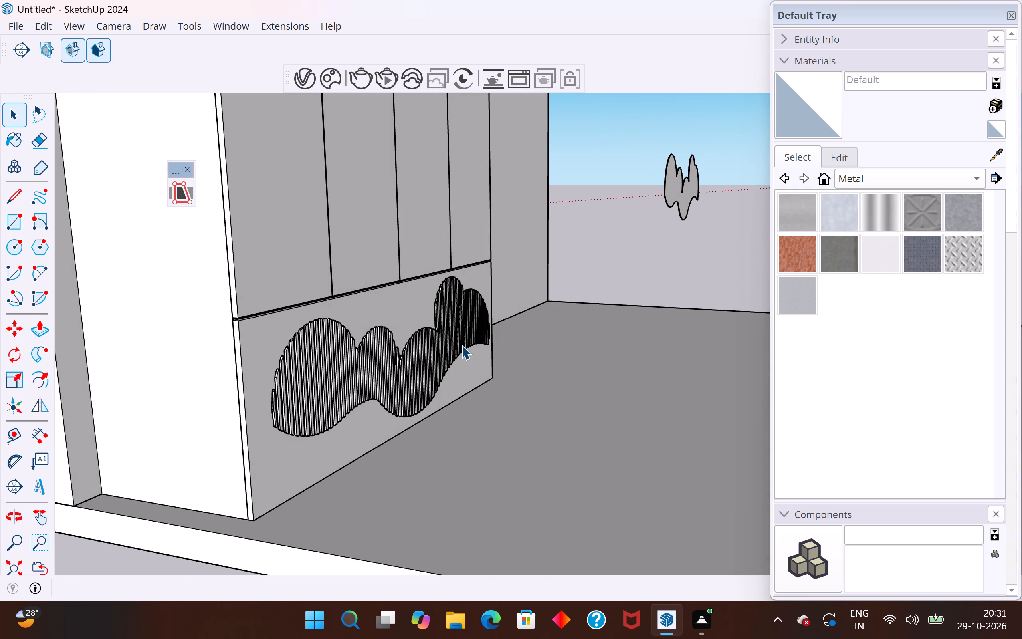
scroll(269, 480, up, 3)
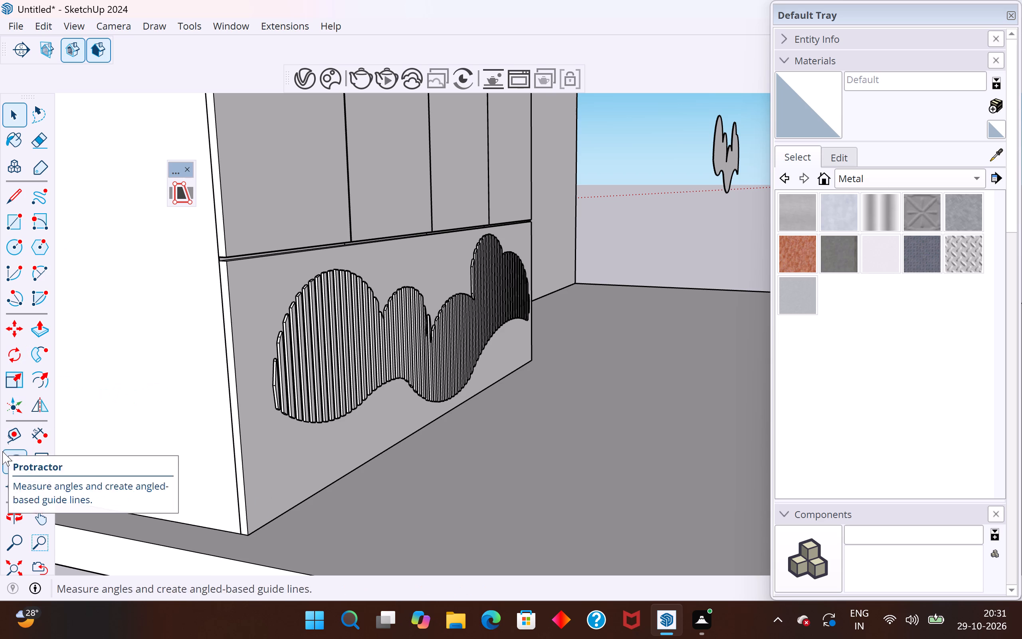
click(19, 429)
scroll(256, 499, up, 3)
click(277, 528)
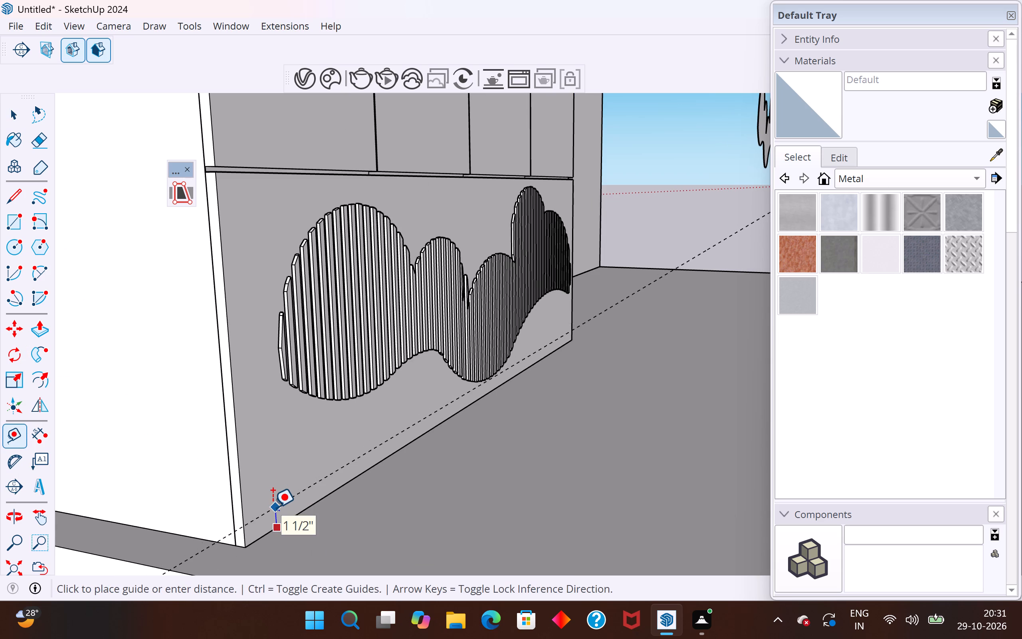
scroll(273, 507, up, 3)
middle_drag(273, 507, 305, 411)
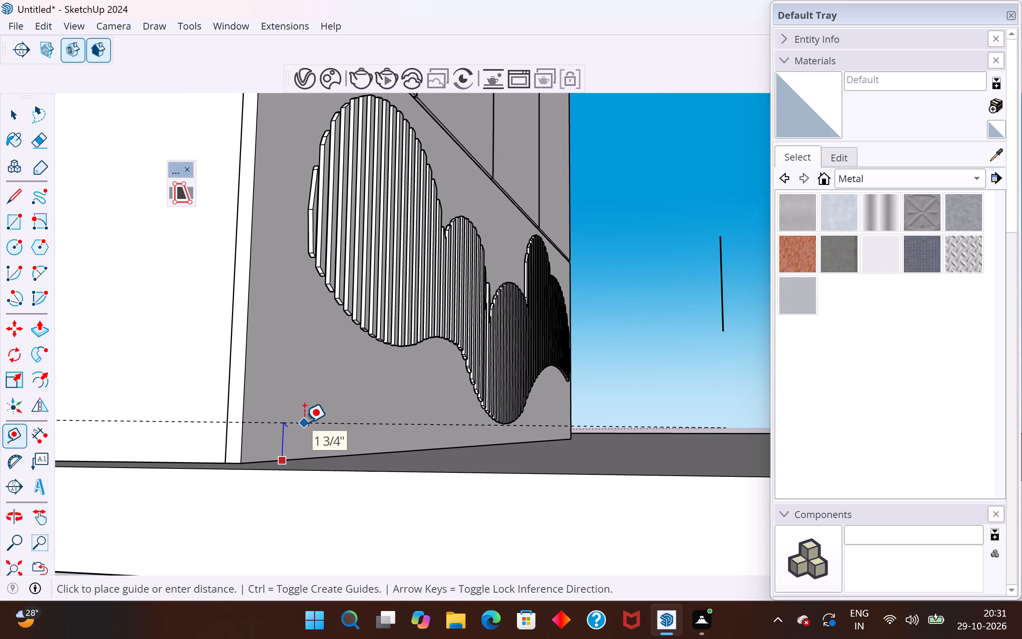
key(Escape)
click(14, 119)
Move the slatted cloud group slightly upward on the wardrobe's bottom front panel by its upper corner, and deselect it.
scroll(343, 342, down, 5)
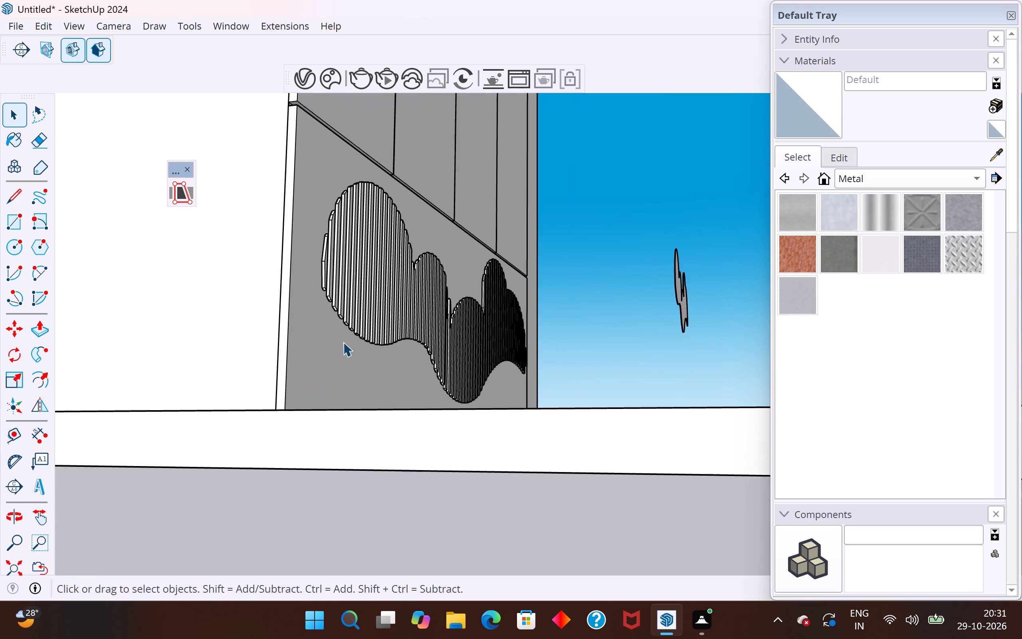
middle_drag(344, 354, 303, 529)
click(357, 348)
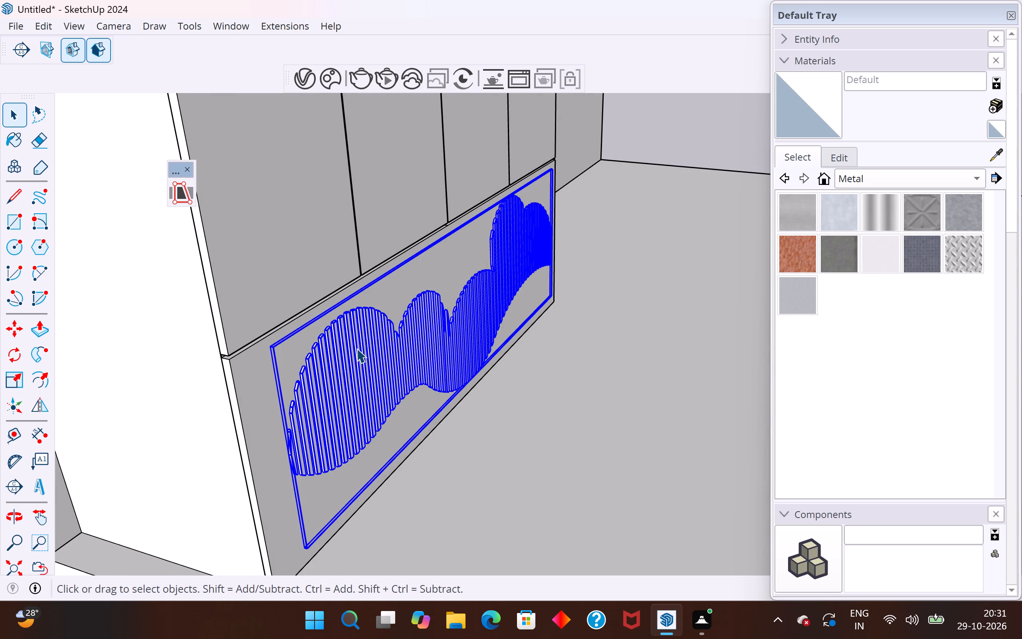
key(m)
scroll(336, 301, up, 5)
scroll(211, 386, up, 3)
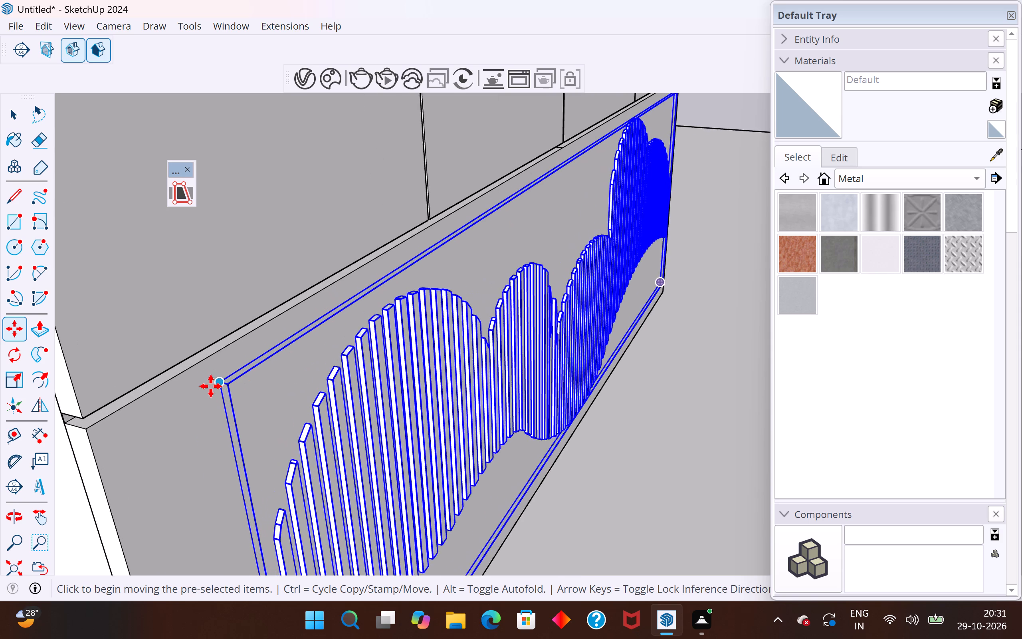
scroll(211, 386, up, 4)
click(221, 379)
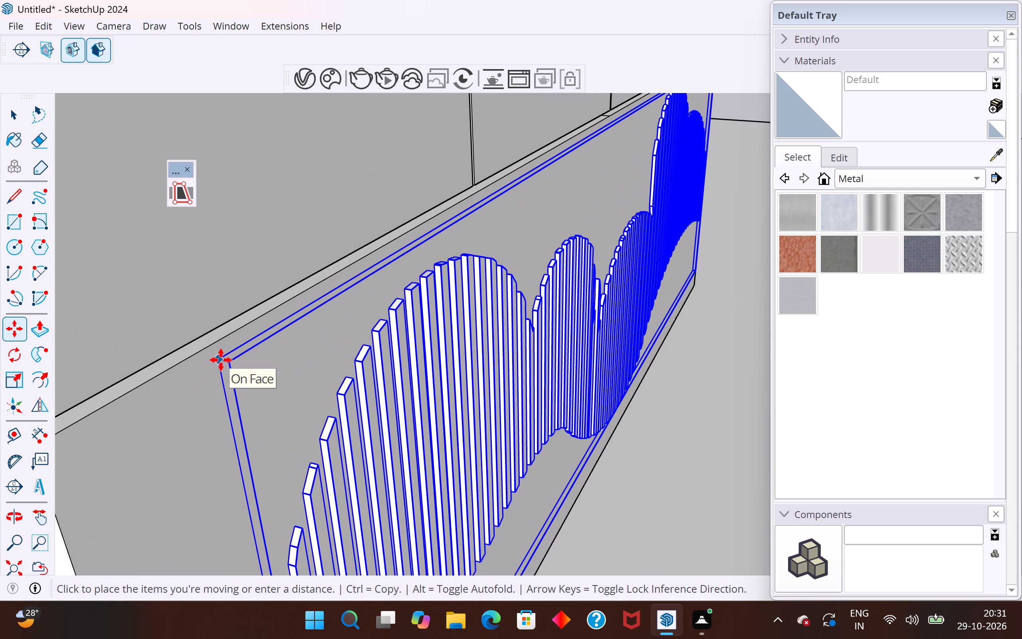
click(221, 357)
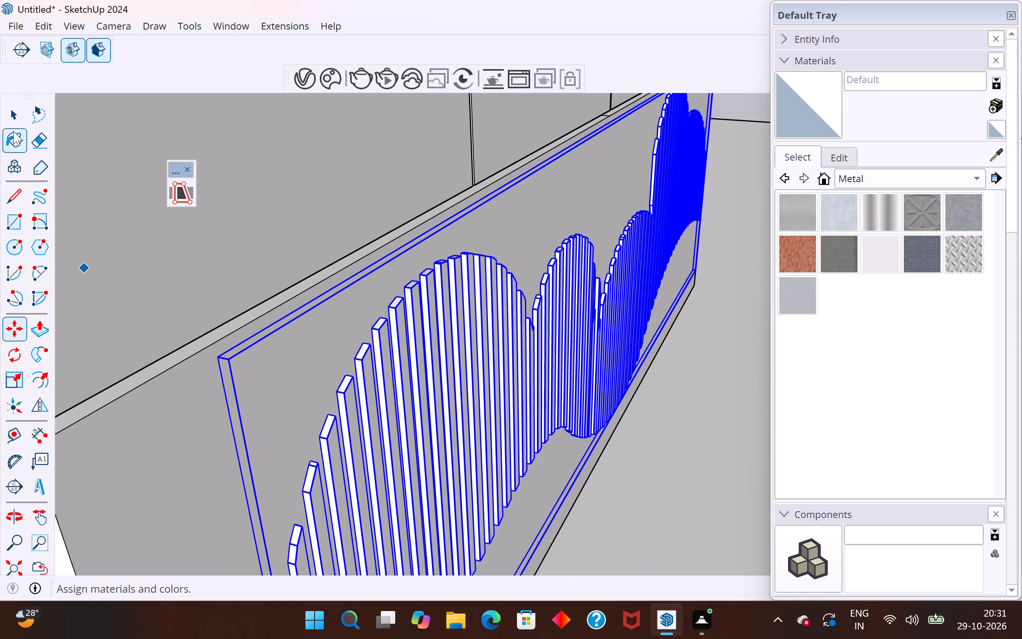
click(14, 122)
scroll(250, 278, down, 10)
middle_drag(516, 270, 111, 280)
scroll(123, 387, down, 4)
click(120, 321)
Place a guide parallel to the bottom front panel's lower edge, just below the lowest ends of the cloud slats.
scroll(547, 273, up, 3)
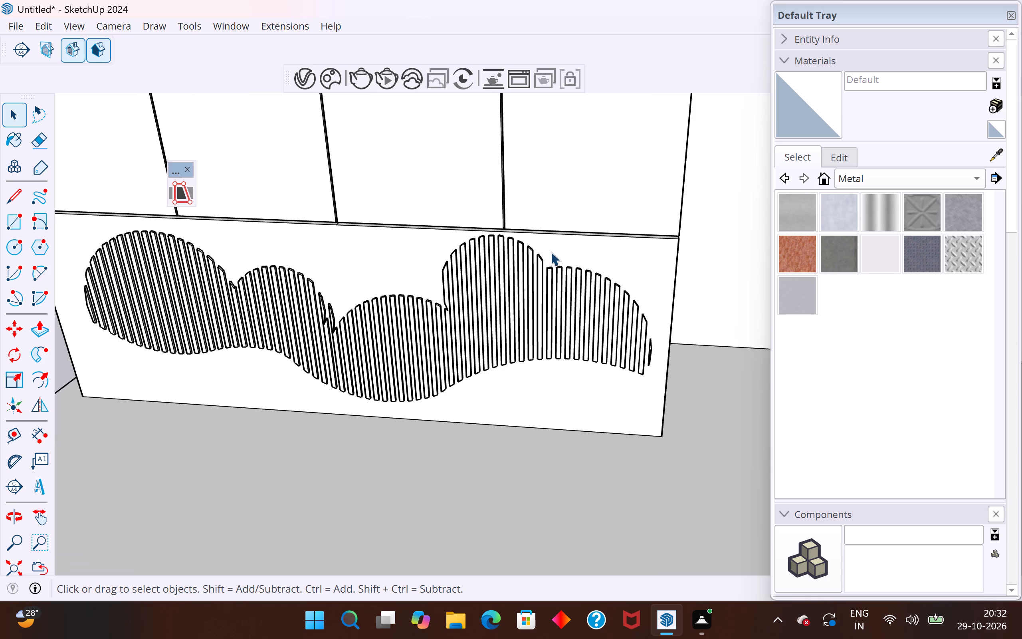
scroll(596, 255, down, 3)
middle_drag(530, 329, 618, 176)
middle_drag(444, 384, 616, 398)
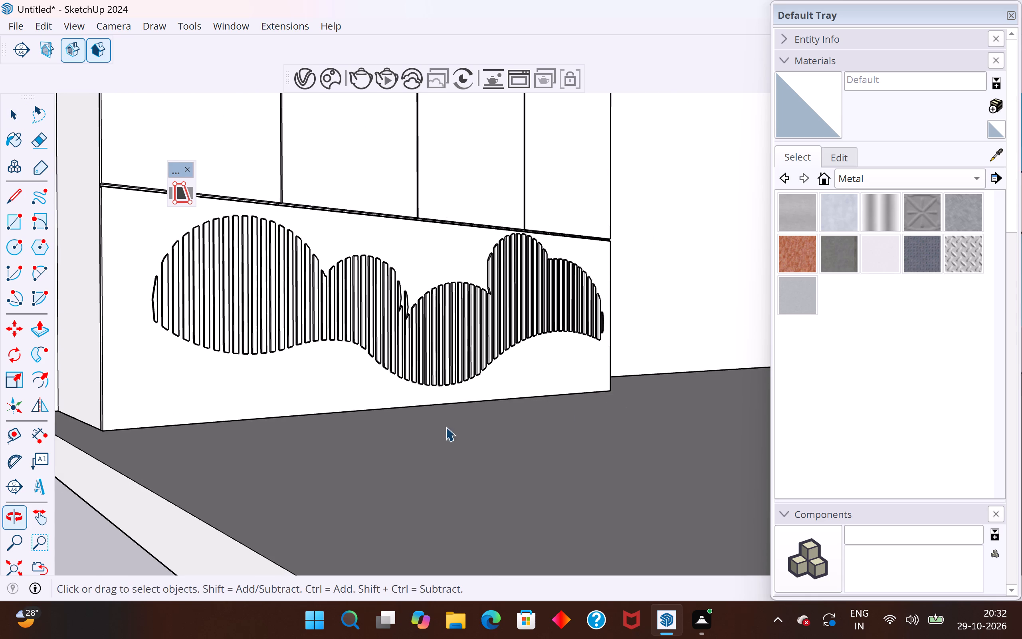
middle_drag(418, 440, 488, 523)
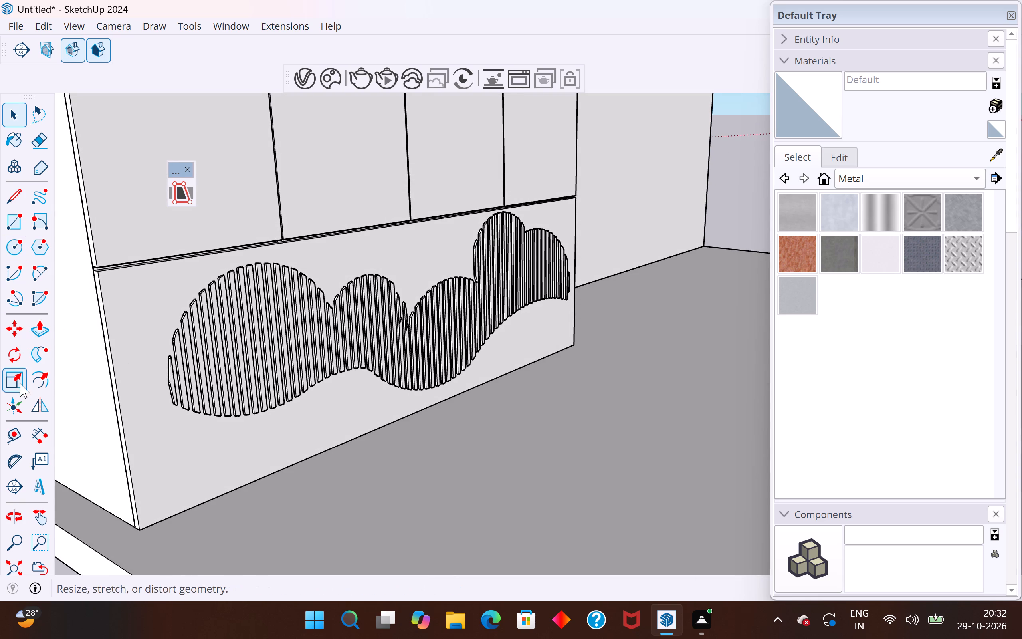
click(25, 433)
scroll(362, 462, up, 7)
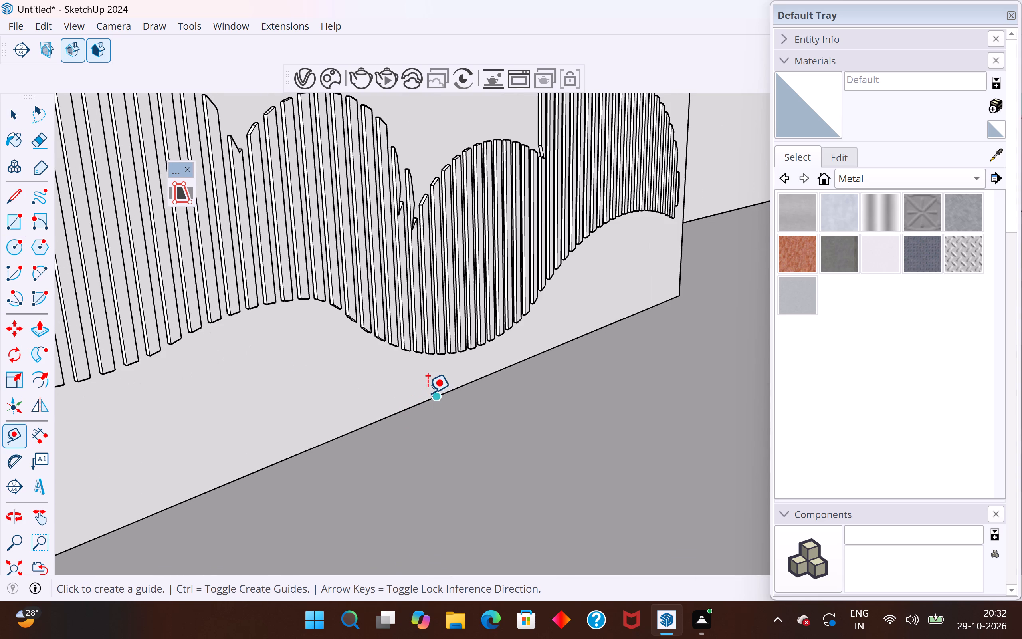
click(431, 393)
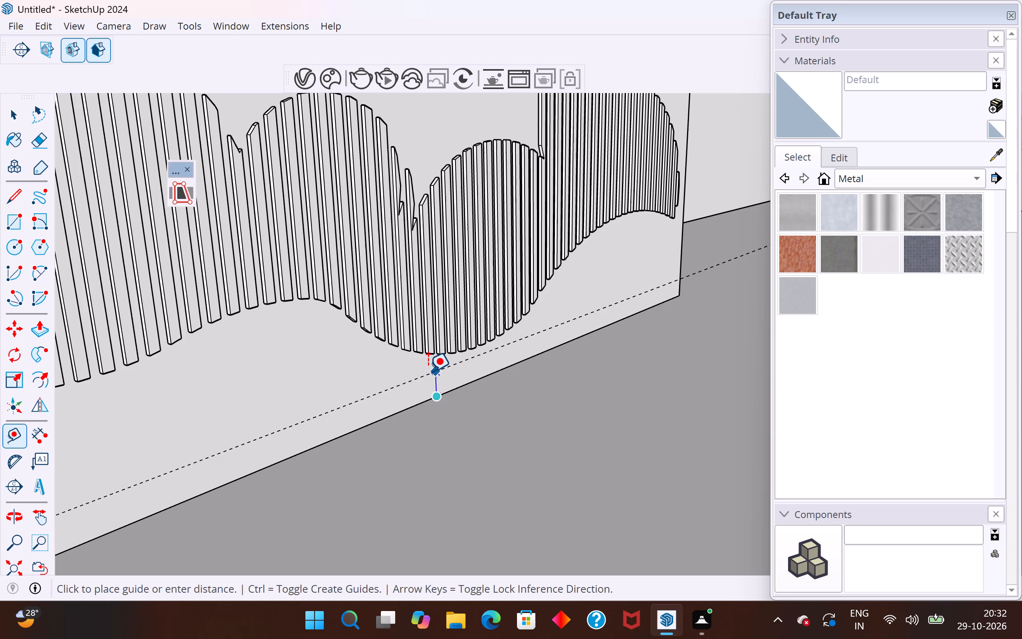
scroll(428, 367, up, 3)
middle_drag(428, 367, 474, 300)
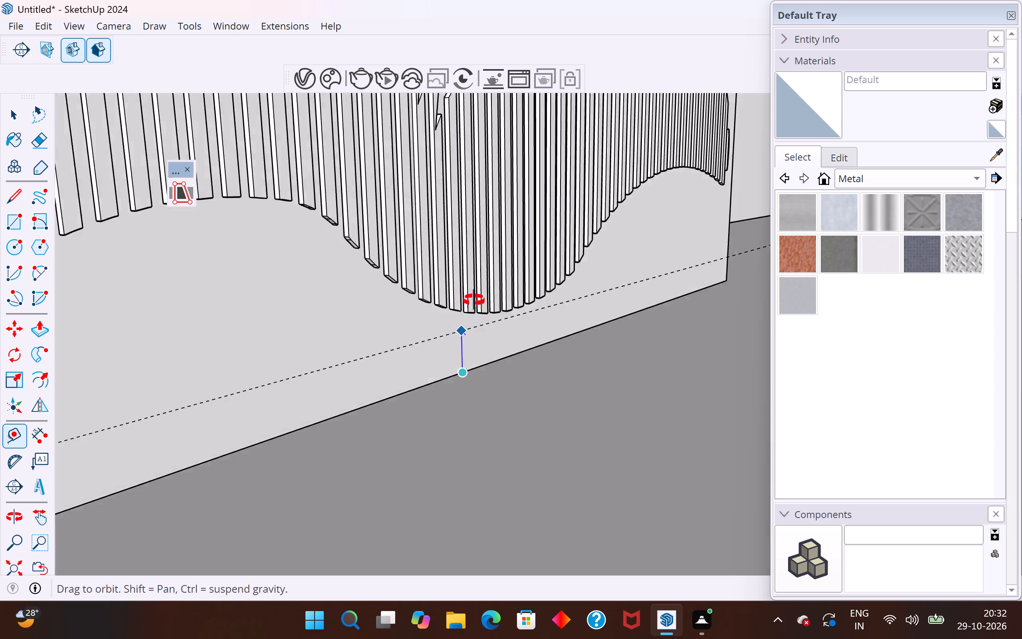
middle_drag(474, 300, 503, 321)
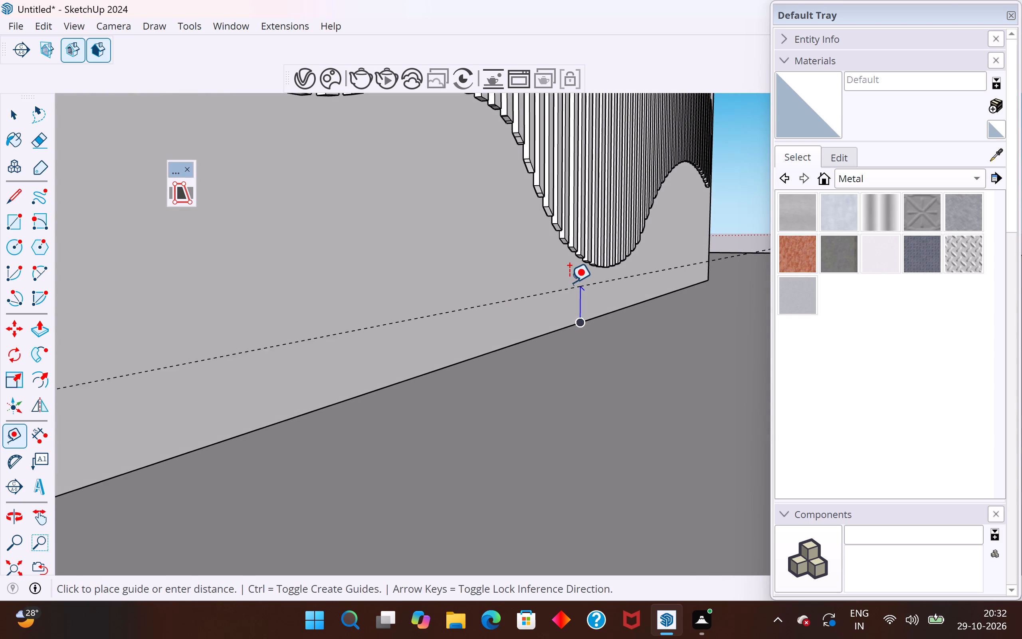
scroll(569, 282, up, 5)
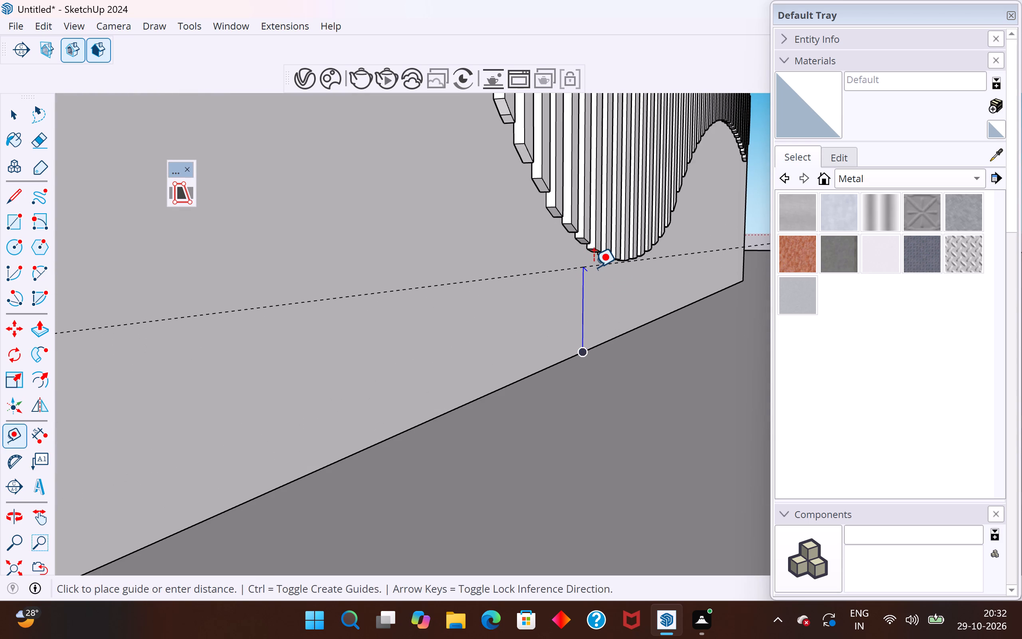
click(592, 273)
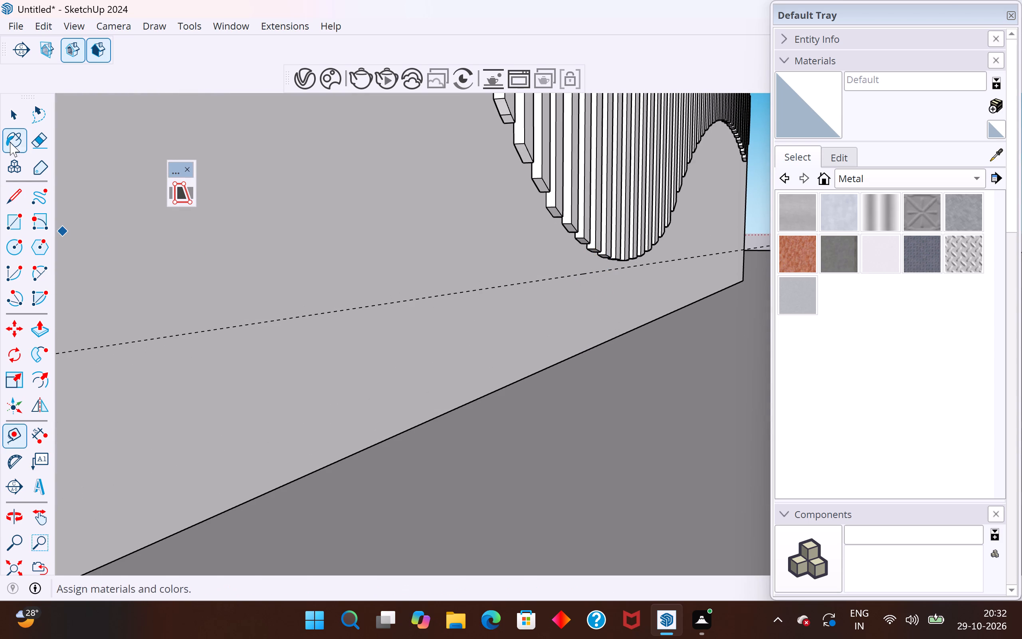
click(12, 113)
Draw a line along the guide across the full width of the wardrobe's bottom front panel, from one side edge to the other.
scroll(160, 327, down, 10)
middle_drag(471, 363, 391, 397)
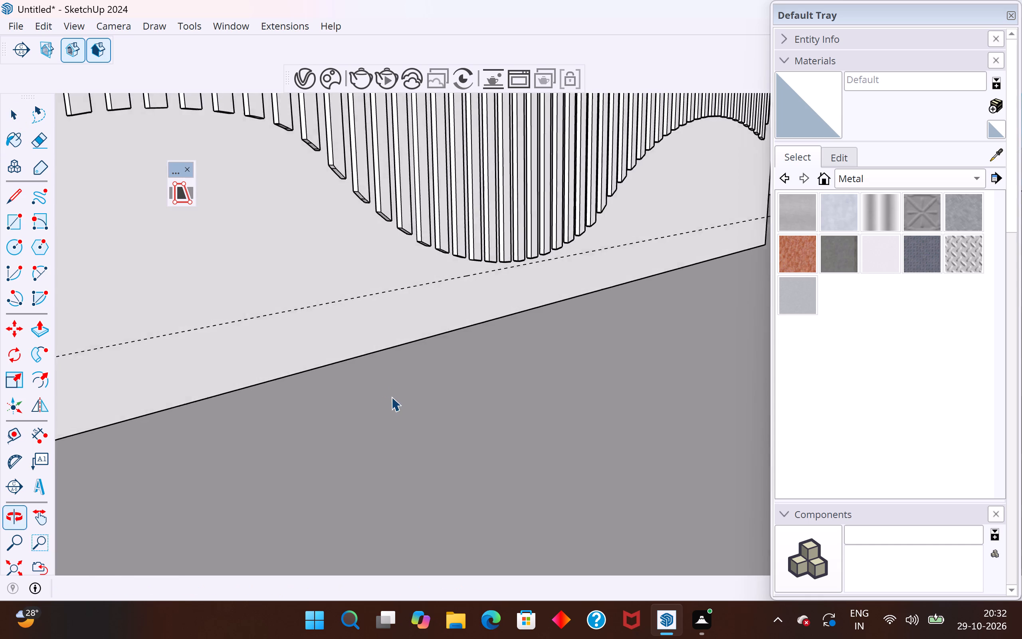
scroll(389, 384, down, 14)
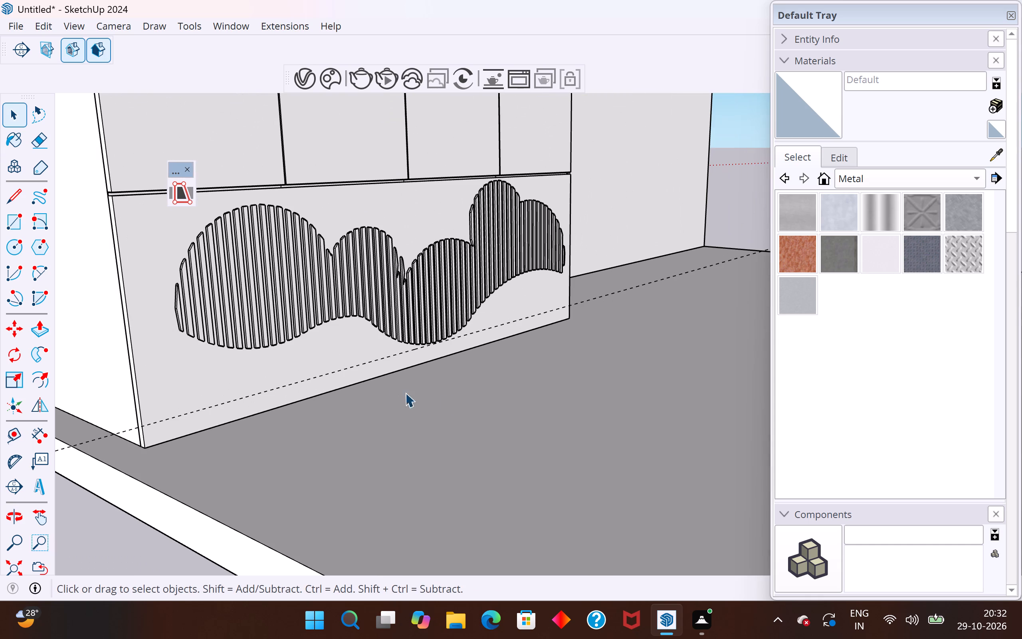
middle_drag(439, 404, 247, 351)
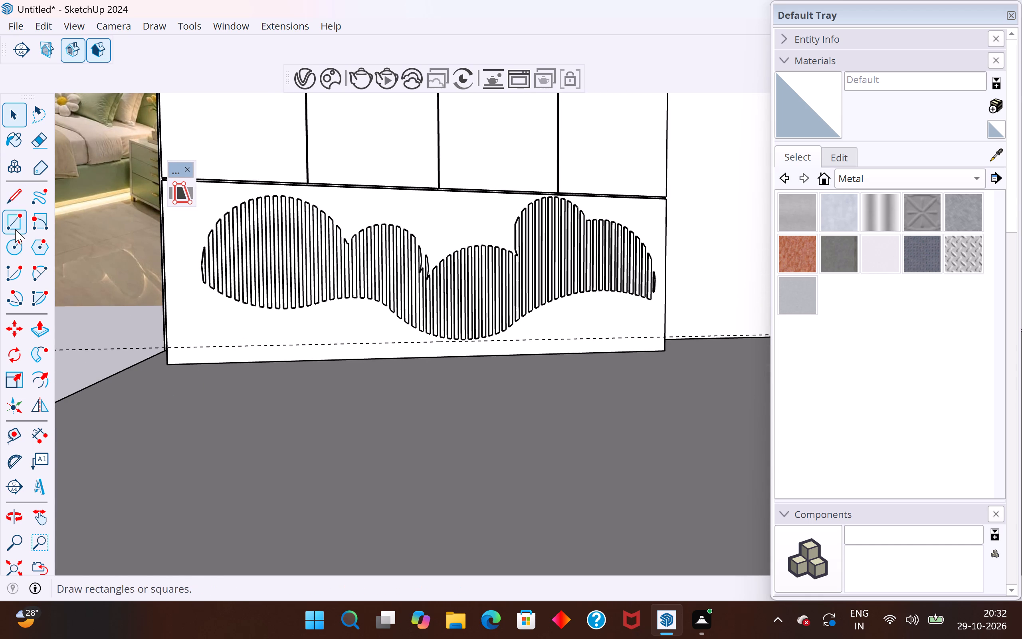
click(15, 197)
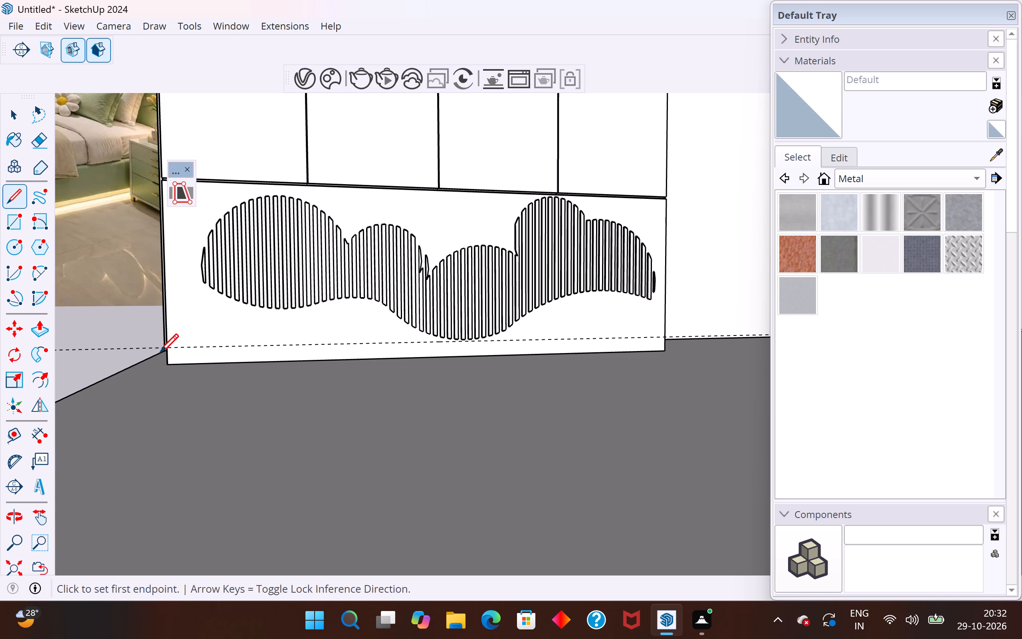
click(169, 348)
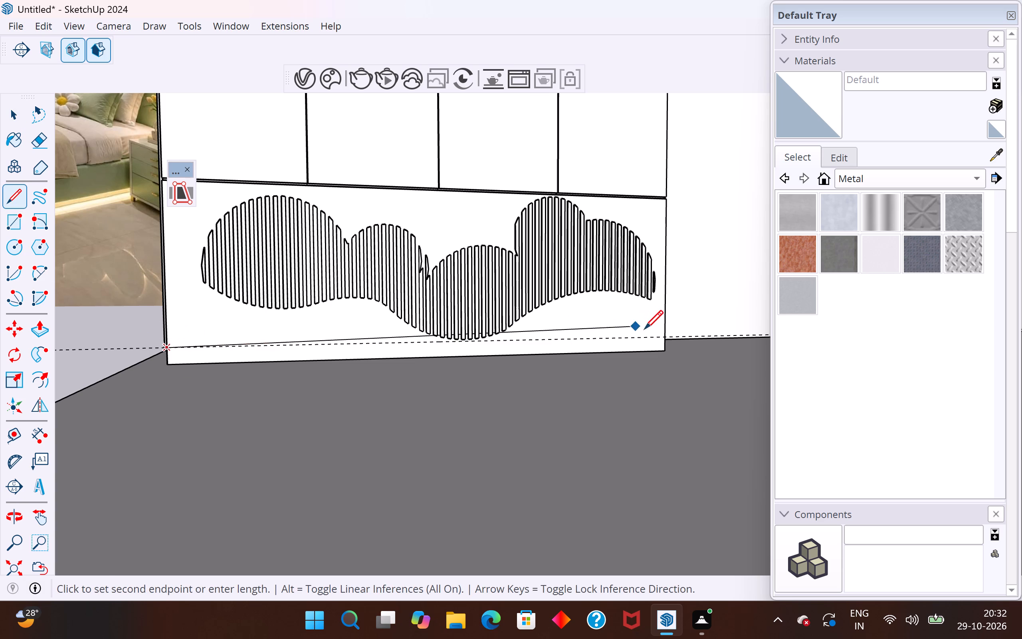
click(662, 335)
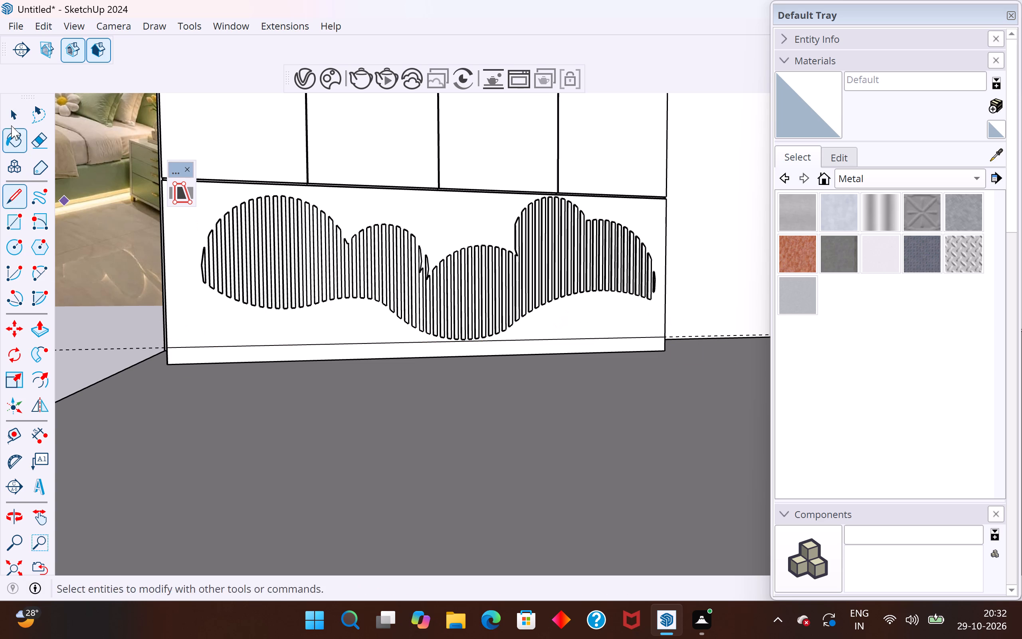
Push the narrow strip beneath the slatted cloud inward by the thickness of the wardrobe's bottom front panel, forming a recessed plinth.
click(12, 123)
click(108, 334)
scroll(266, 329, down, 3)
middle_drag(281, 336, 459, 317)
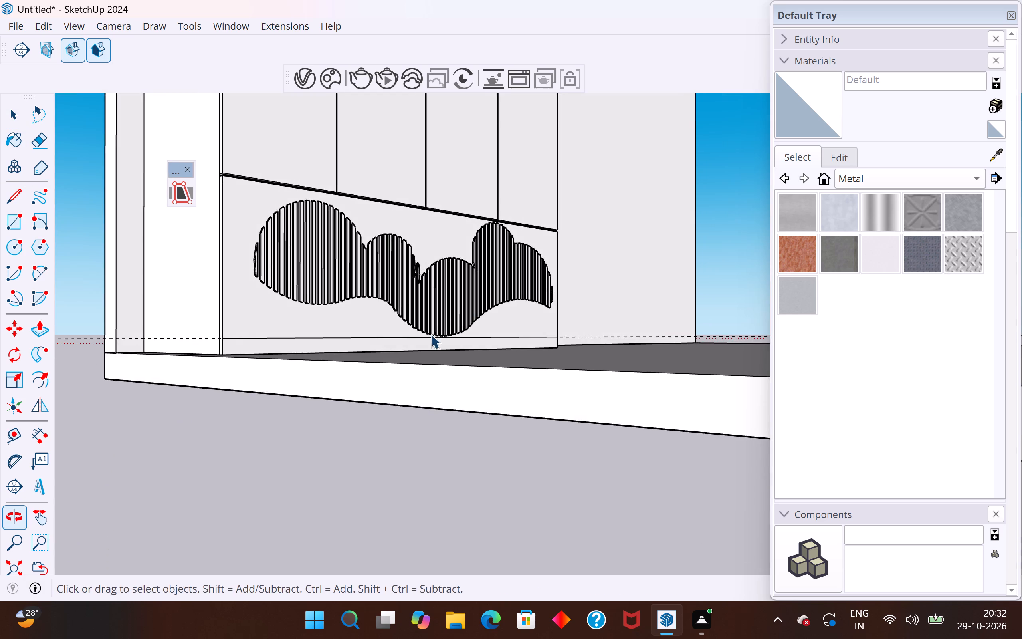
middle_drag(254, 337, 299, 387)
scroll(287, 403, up, 5)
click(279, 395)
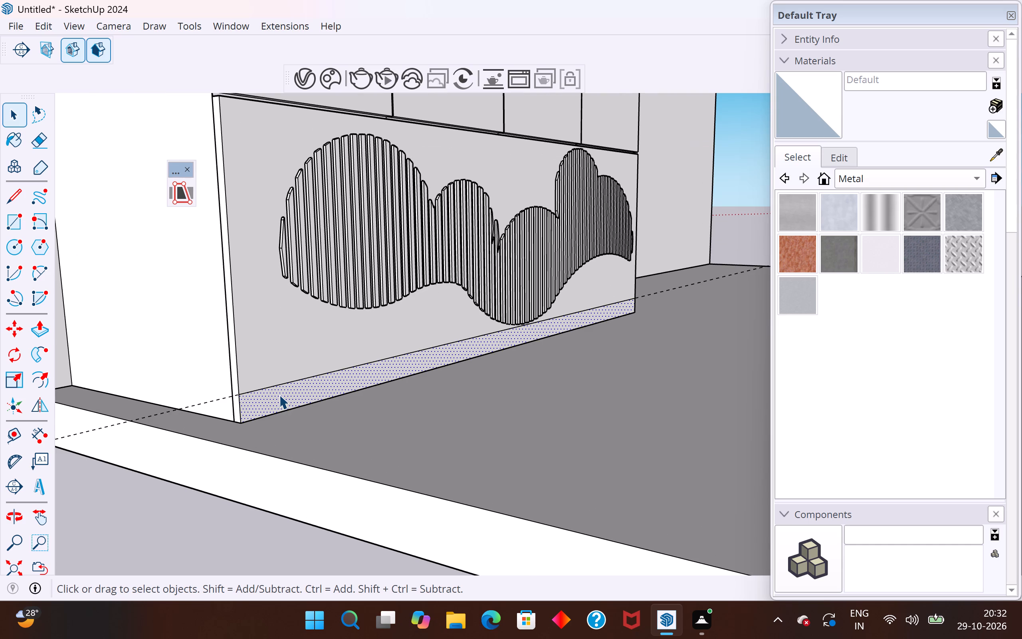
click(34, 326)
click(260, 405)
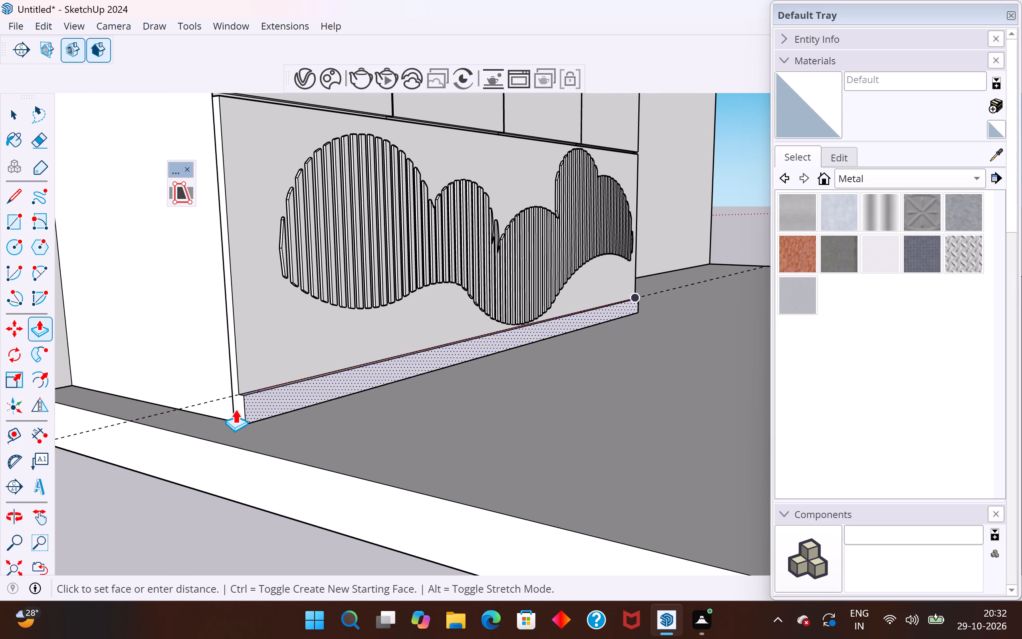
click(233, 410)
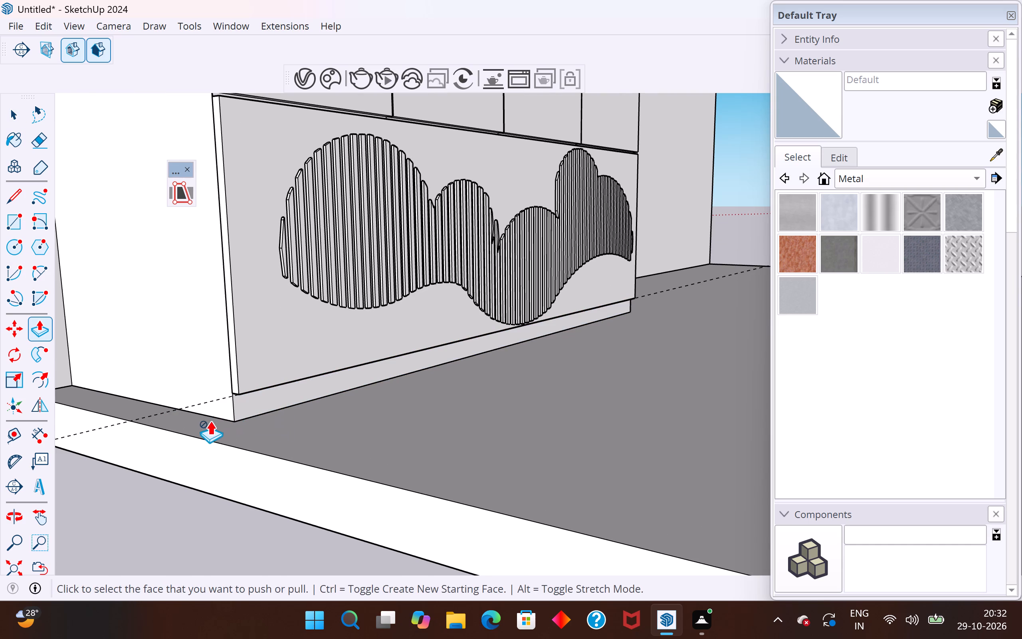
Examine the whole wardrobe from both sides, checking the recessed plinth and the slatted cloud against the rest of the room.
scroll(452, 448, down, 7)
middle_drag(502, 466, 516, 469)
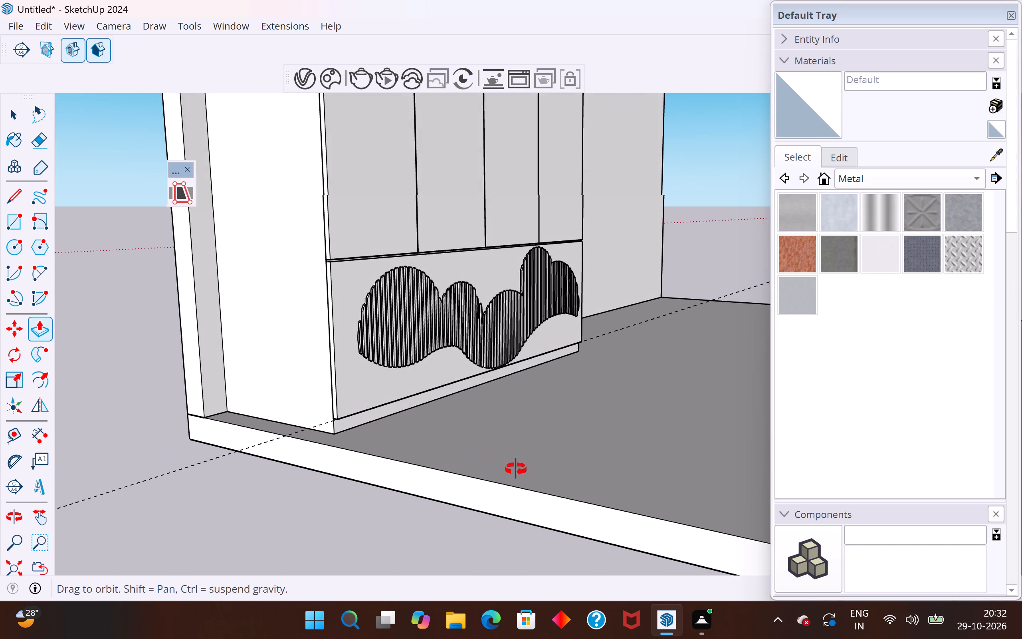
middle_drag(516, 469, 347, 486)
scroll(494, 440, down, 11)
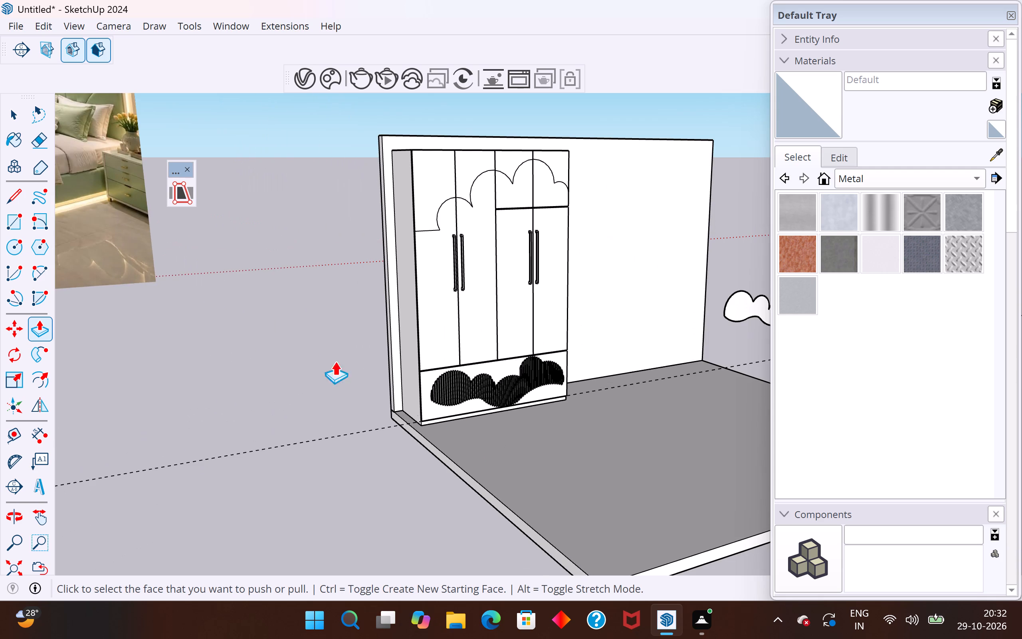
click(25, 117)
click(158, 291)
scroll(260, 455, down, 4)
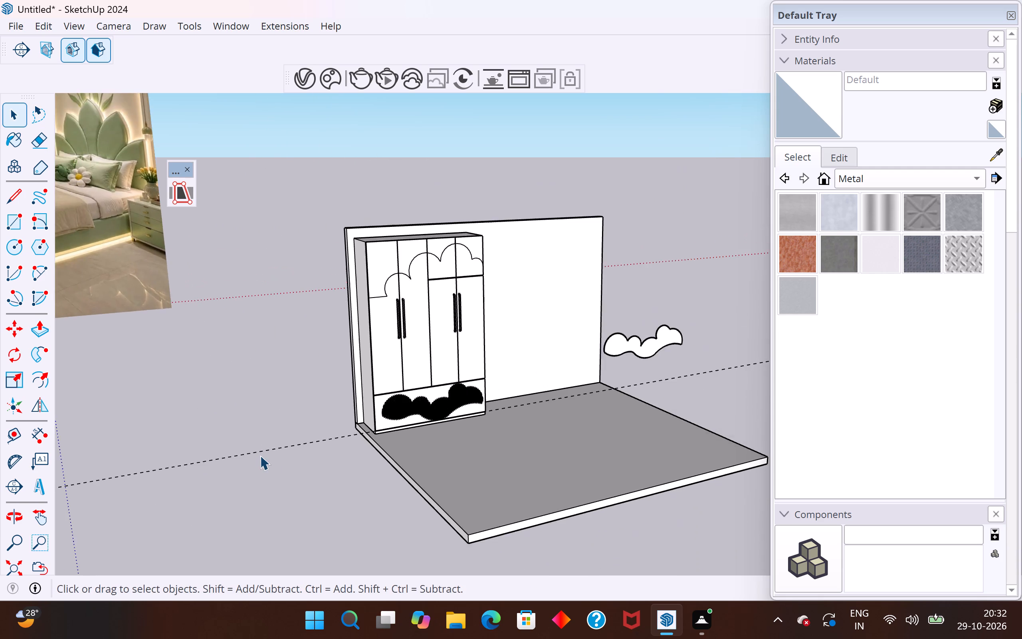
middle_drag(286, 468, 333, 486)
scroll(123, 487, down, 3)
middle_drag(491, 413, 157, 366)
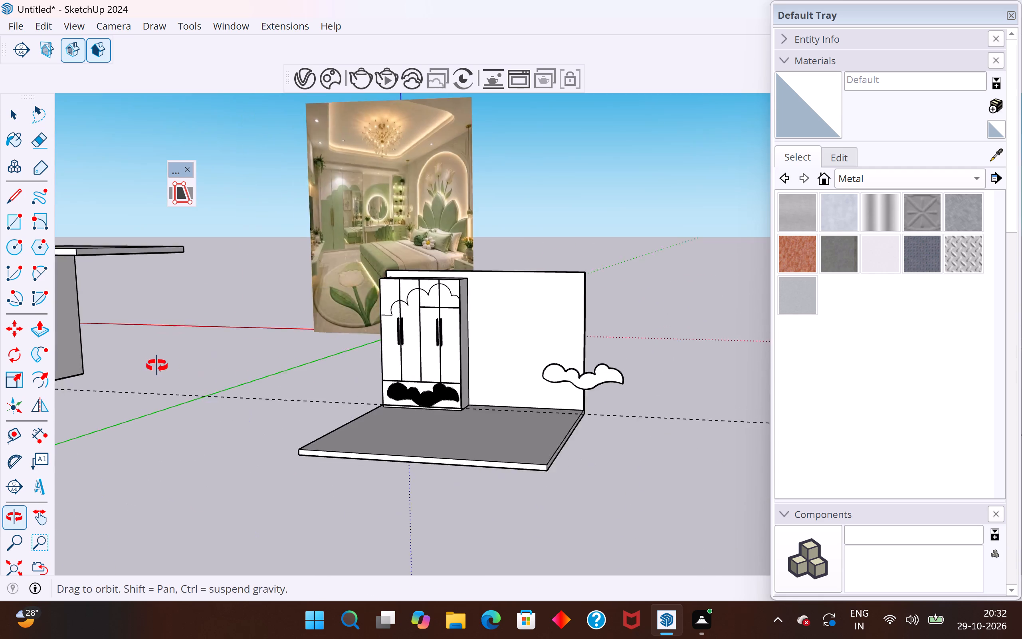
middle_drag(157, 366, 154, 366)
scroll(407, 414, up, 7)
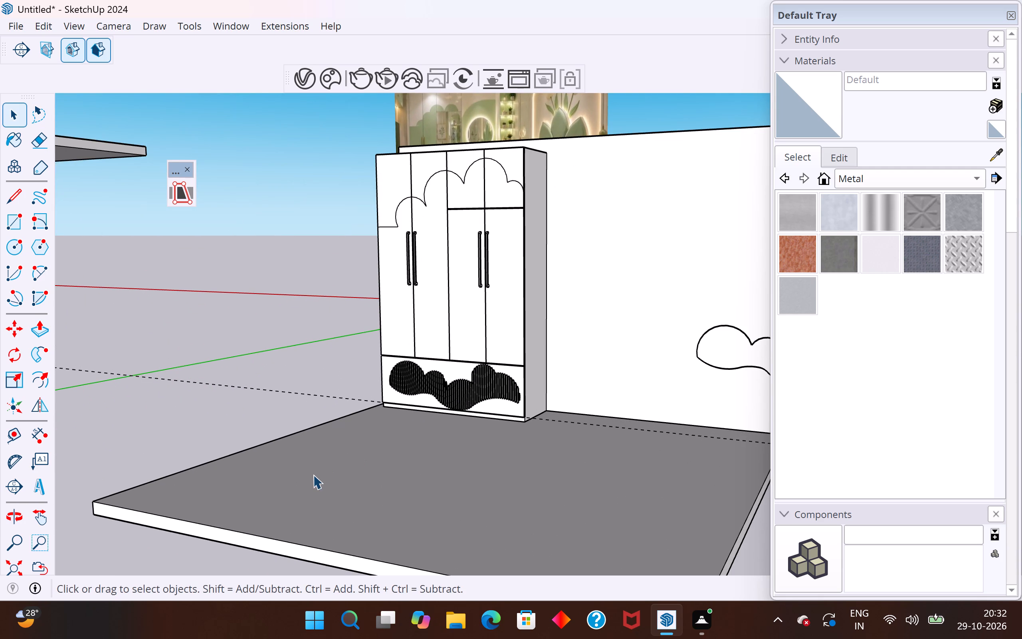
middle_drag(313, 474, 689, 489)
scroll(244, 430, down, 3)
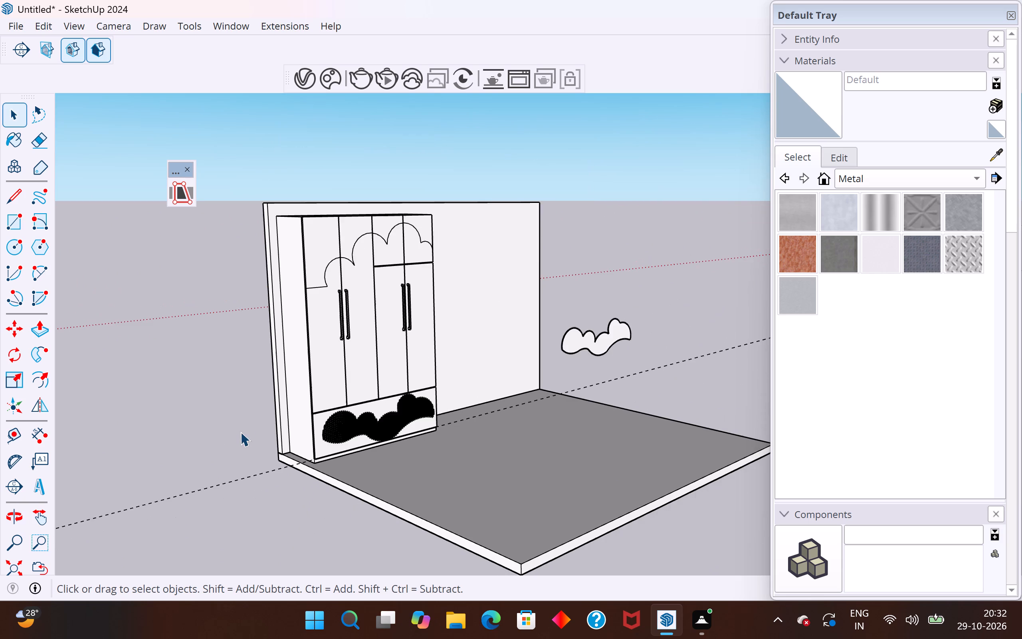
scroll(349, 428, up, 5)
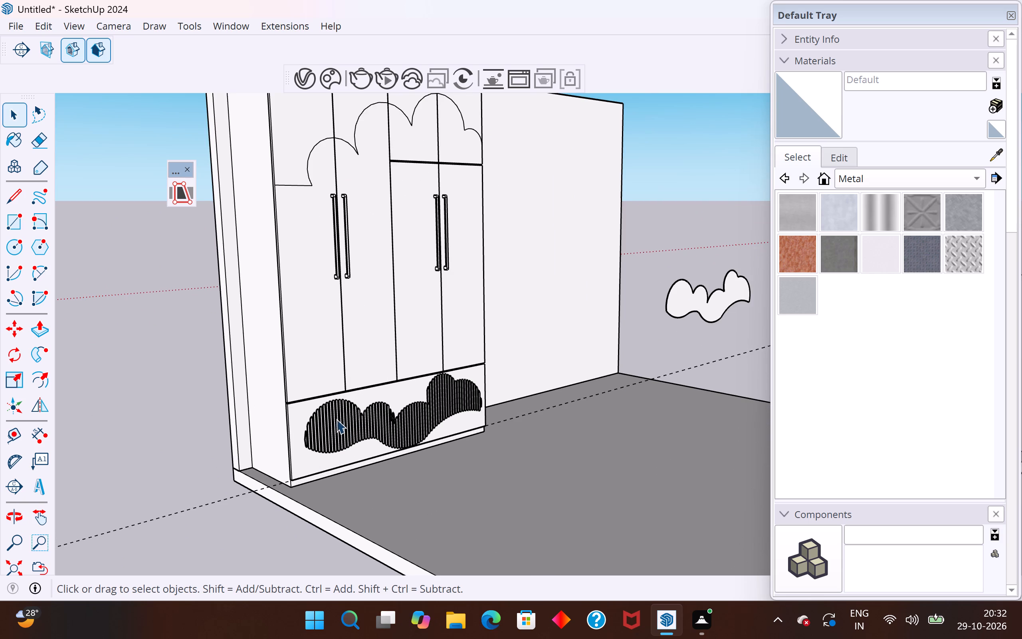
click(108, 456)
scroll(63, 495, down, 1)
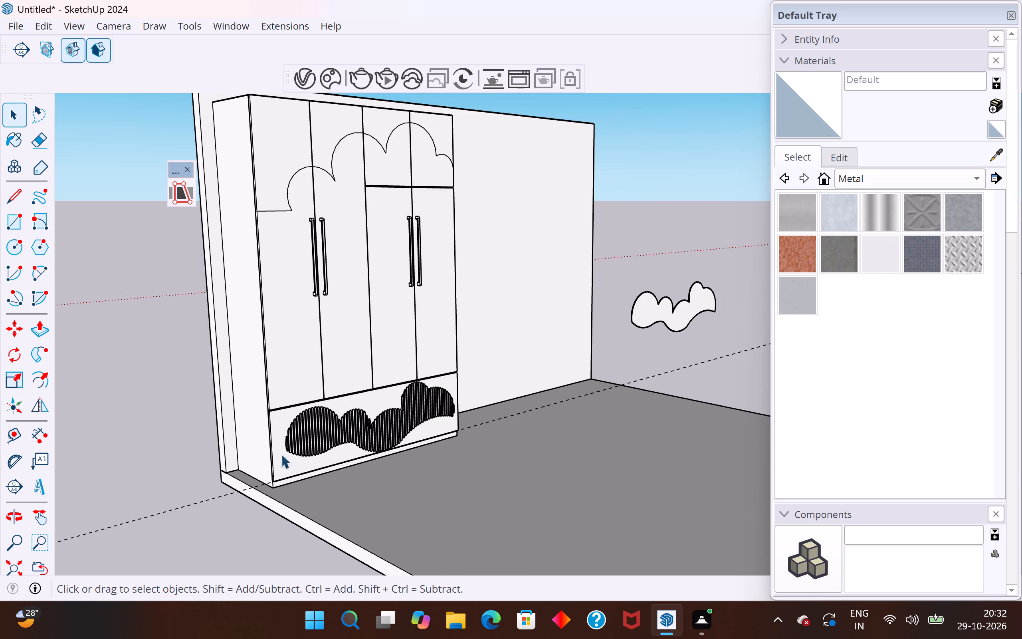
scroll(177, 465, down, 3)
middle_drag(194, 477, 262, 496)
scroll(323, 389, down, 3)
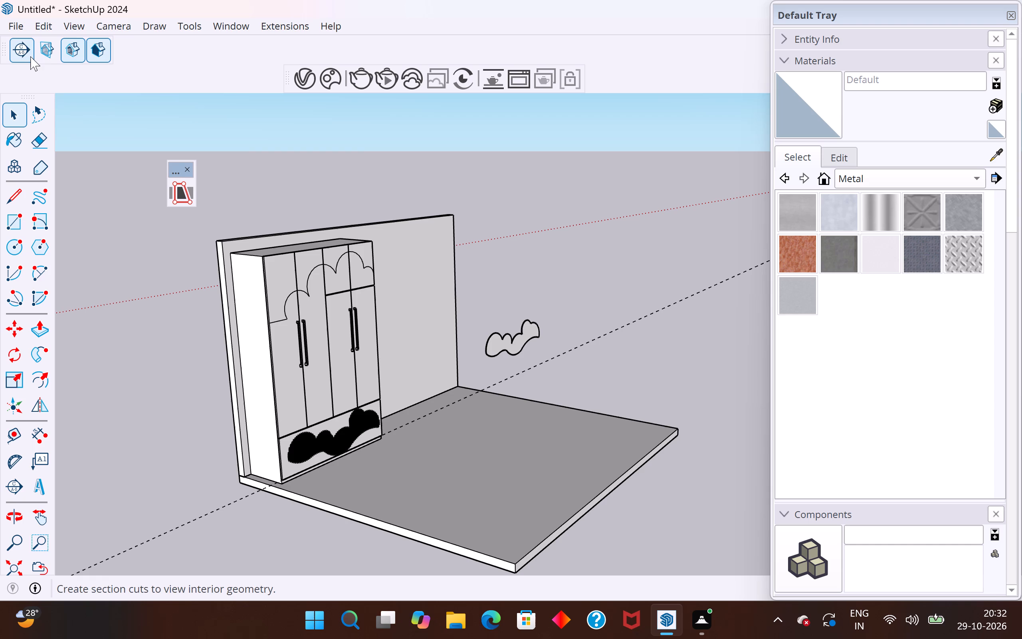
scroll(322, 386, down, 4)
scroll(814, 404, down, 5)
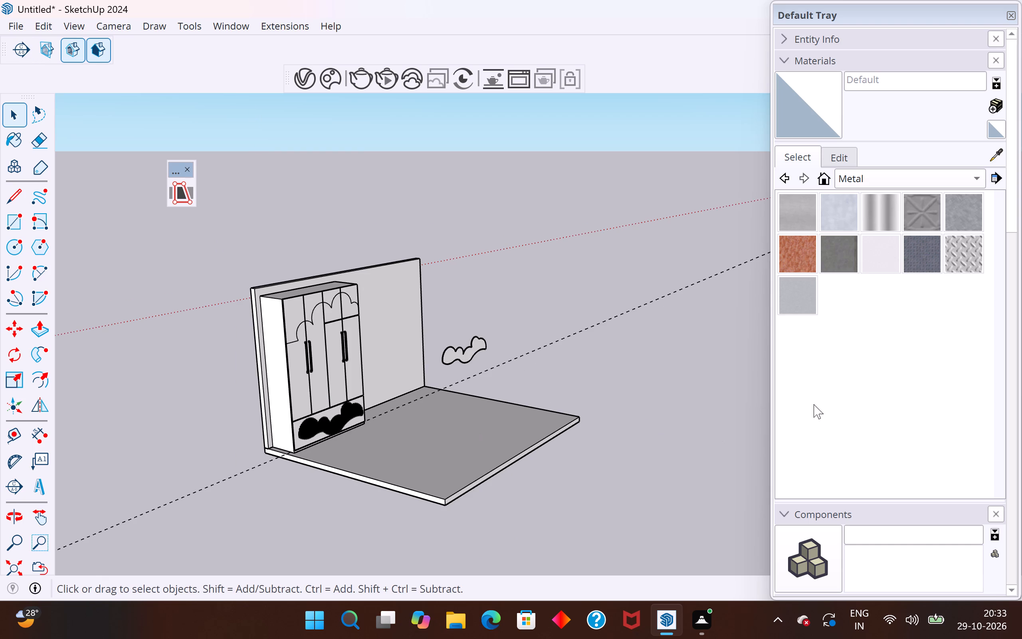
scroll(810, 427, down, 4)
scroll(871, 430, down, 5)
Reposition and shorten the Default Tray so it floats over the empty model area, and bring its Tags section into view.
drag(870, 0, 890, 390)
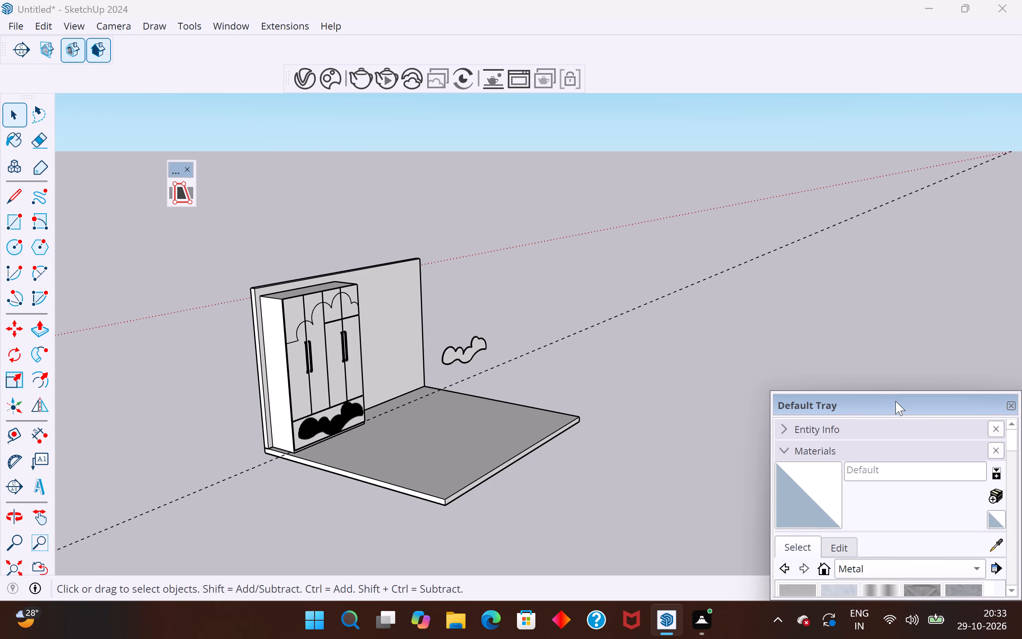
drag(895, 401, 841, 96)
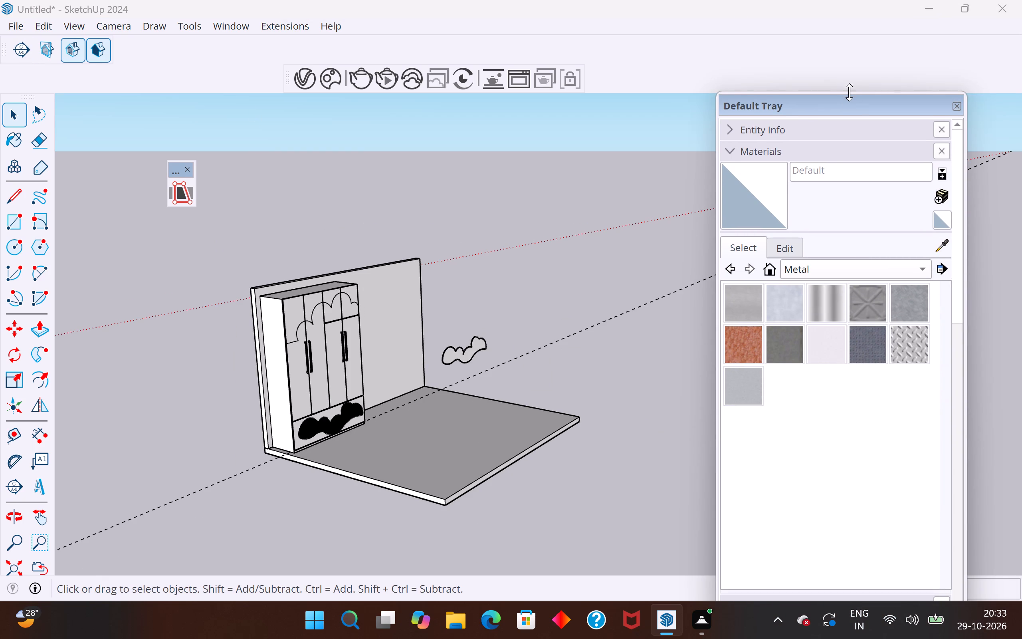
drag(849, 92, 889, 486)
drag(881, 494, 864, 107)
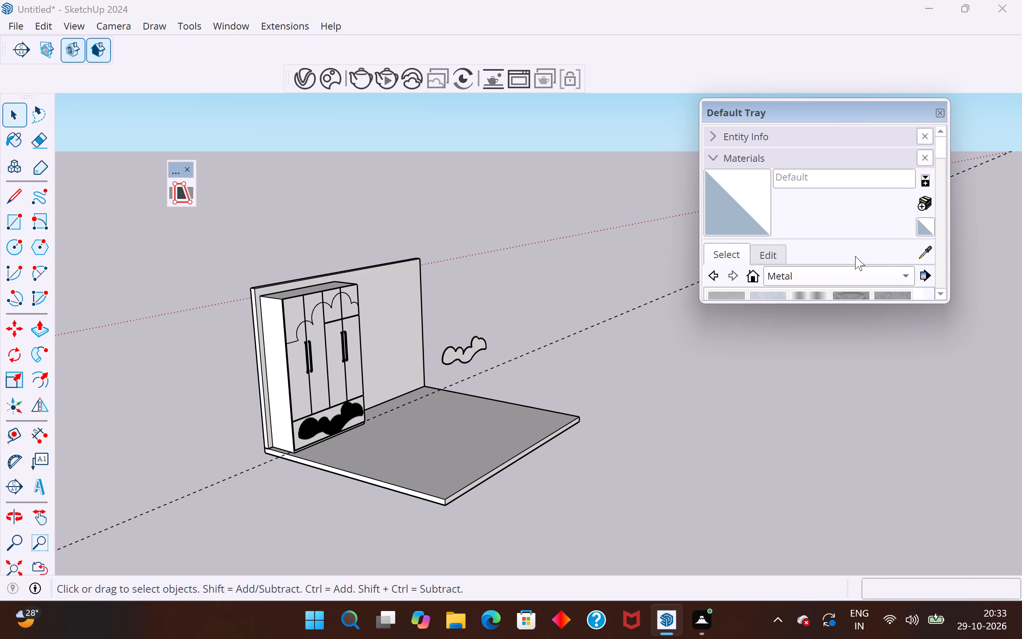
drag(856, 302, 889, 485)
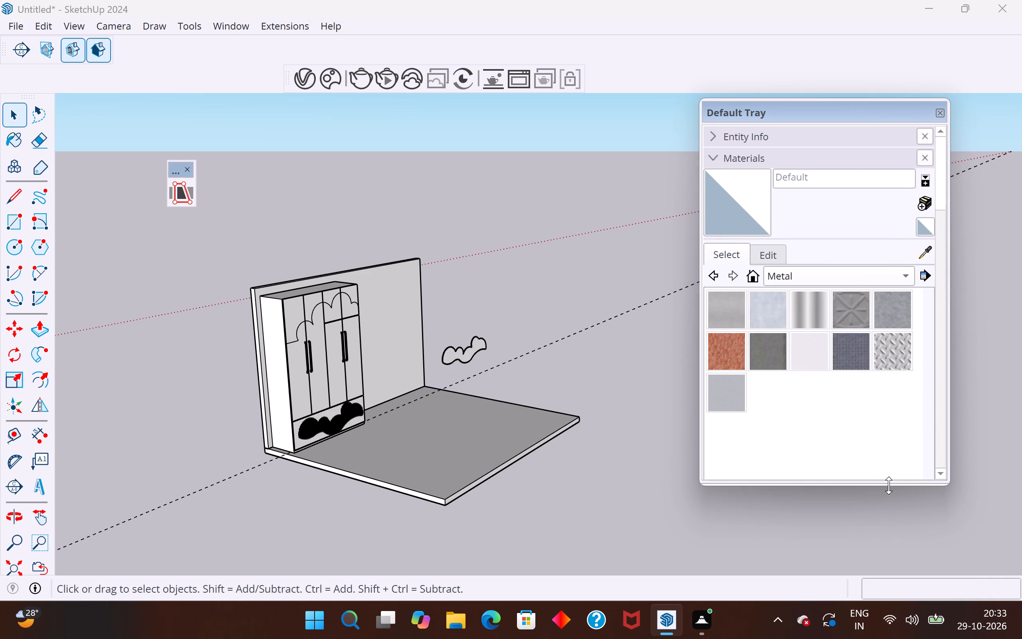
drag(889, 485, 890, 489)
scroll(822, 346, down, 10)
drag(943, 172, 944, 284)
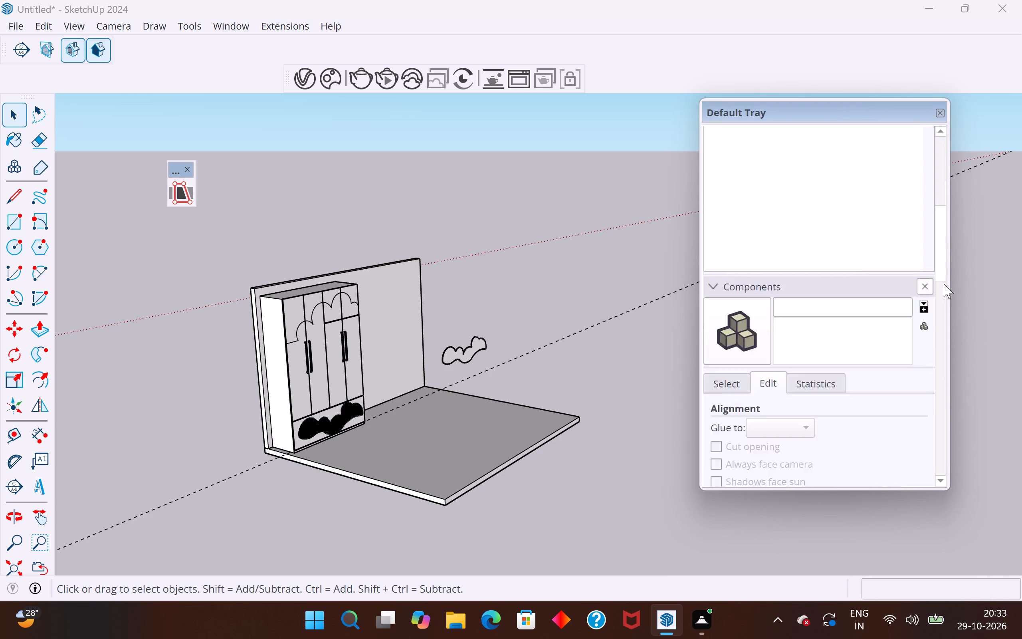
drag(944, 284, 967, 461)
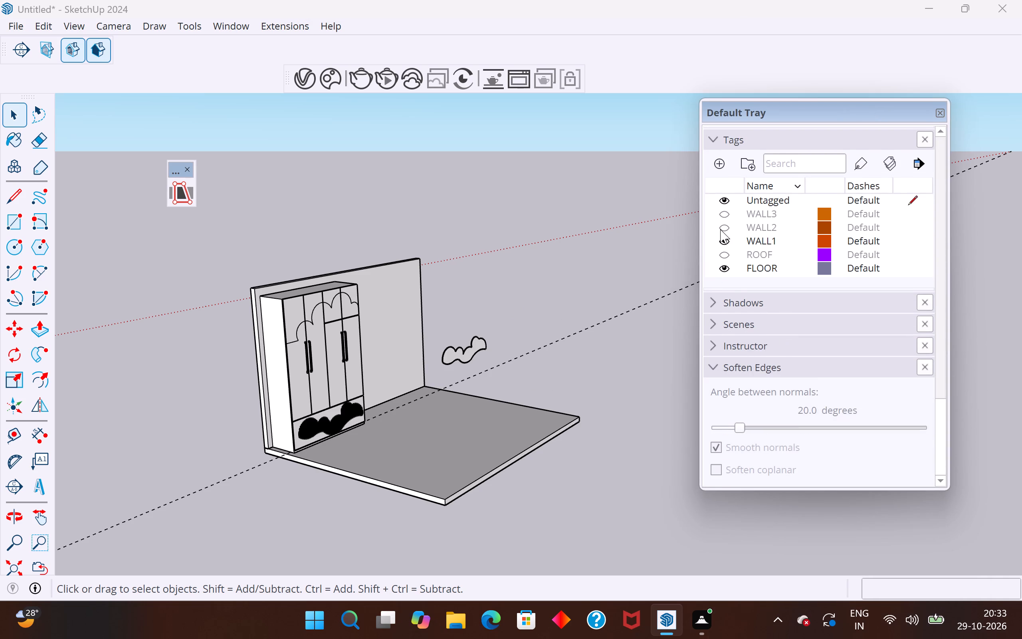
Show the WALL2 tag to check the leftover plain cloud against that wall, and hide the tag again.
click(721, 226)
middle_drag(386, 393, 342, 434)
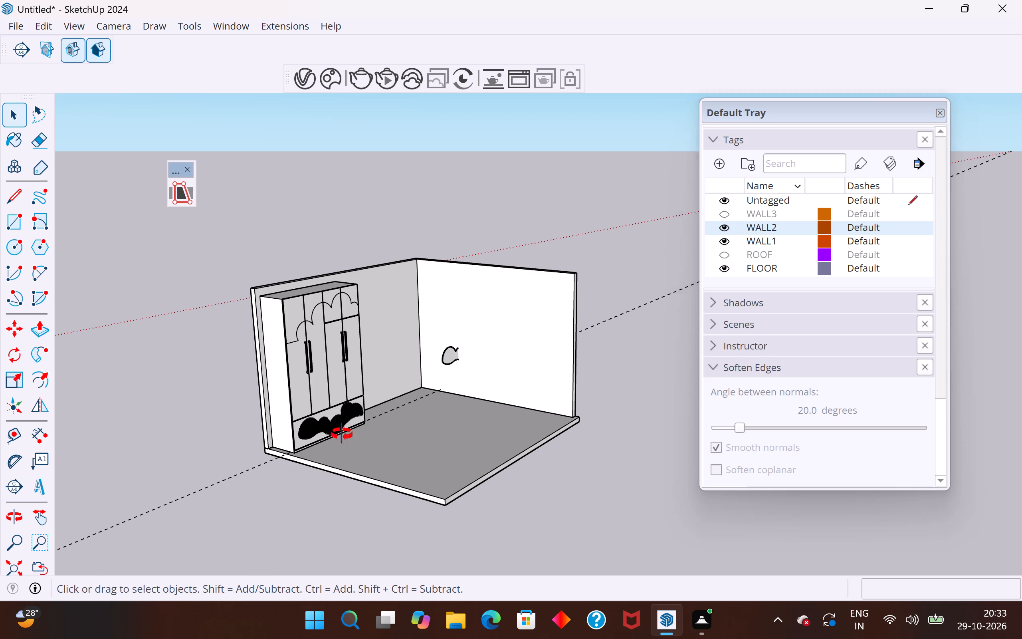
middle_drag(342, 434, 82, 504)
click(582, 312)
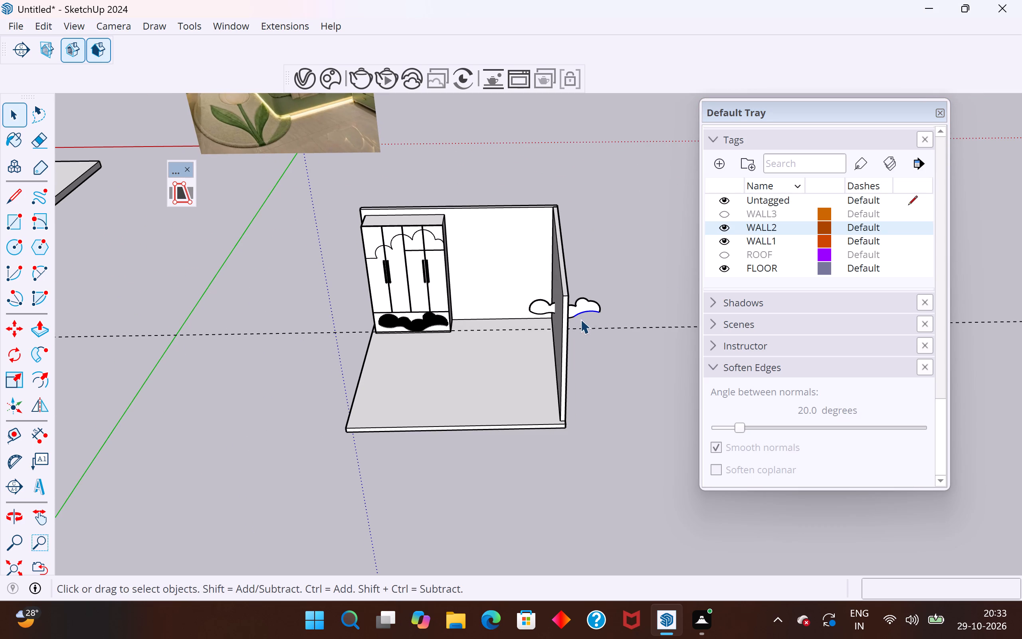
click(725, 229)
Move the leftover plain cloud face together with the guide line about 25 feet away, out past the wardrobe's side, and deselect them.
middle_drag(543, 366, 683, 334)
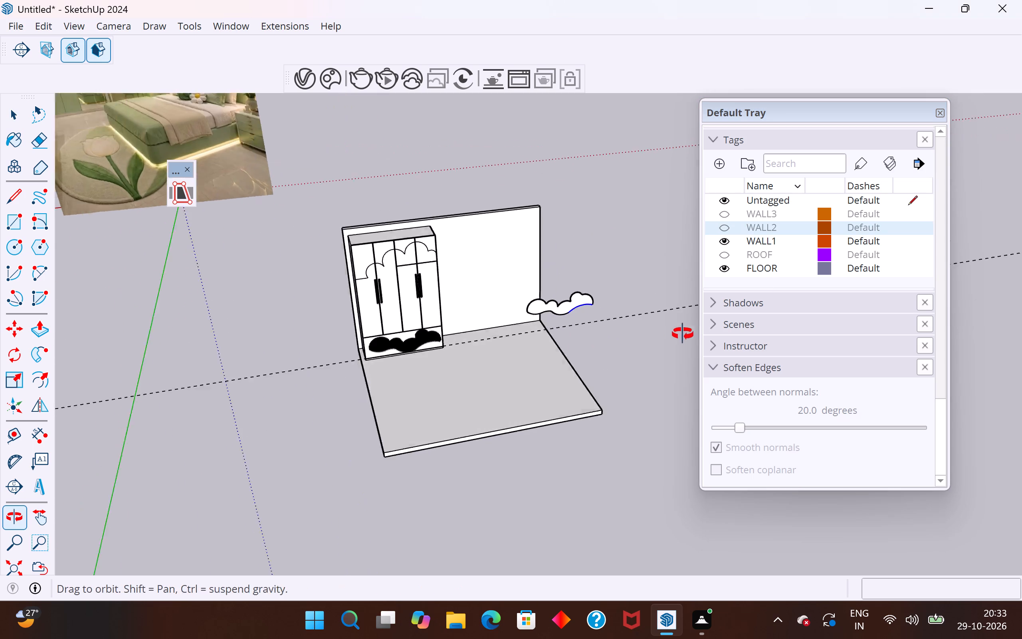
middle_drag(683, 334, 702, 332)
middle_drag(563, 343, 656, 288)
scroll(508, 313, up, 6)
middle_drag(516, 347, 547, 361)
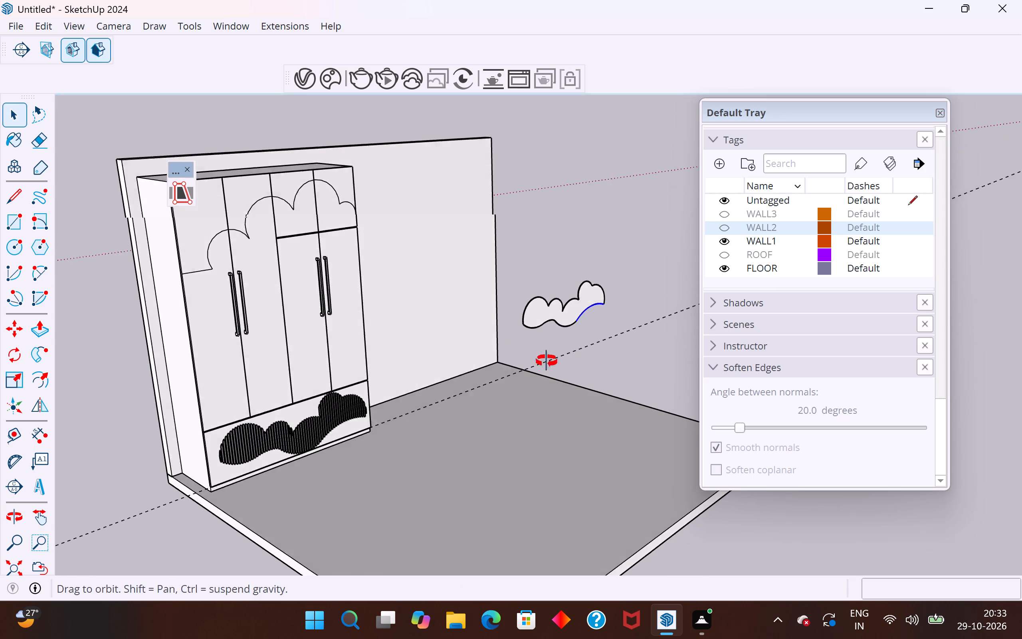
middle_drag(547, 361, 581, 363)
drag(595, 260, 501, 349)
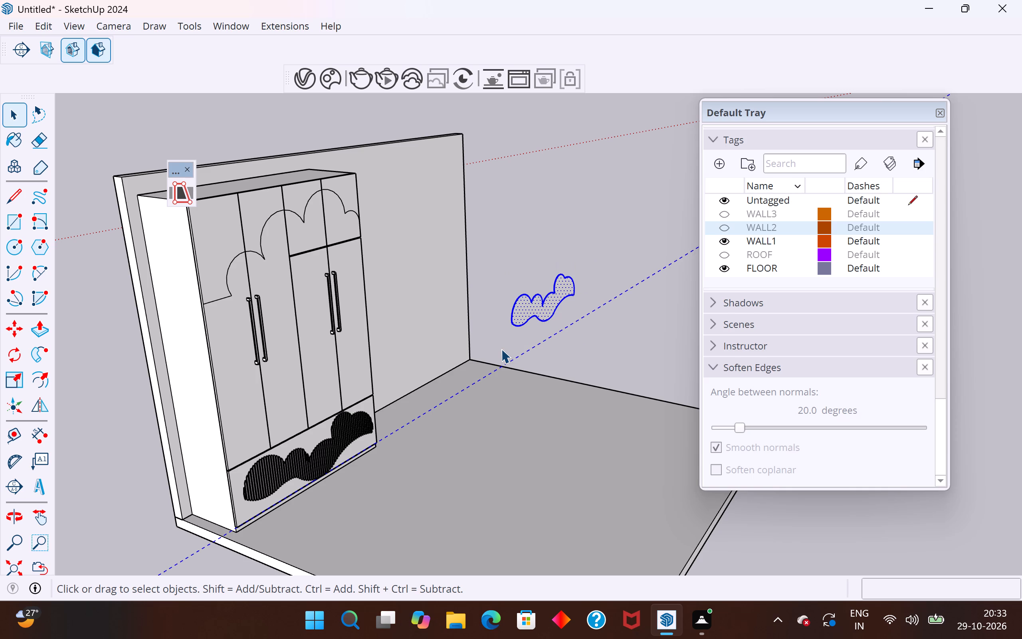
key(m)
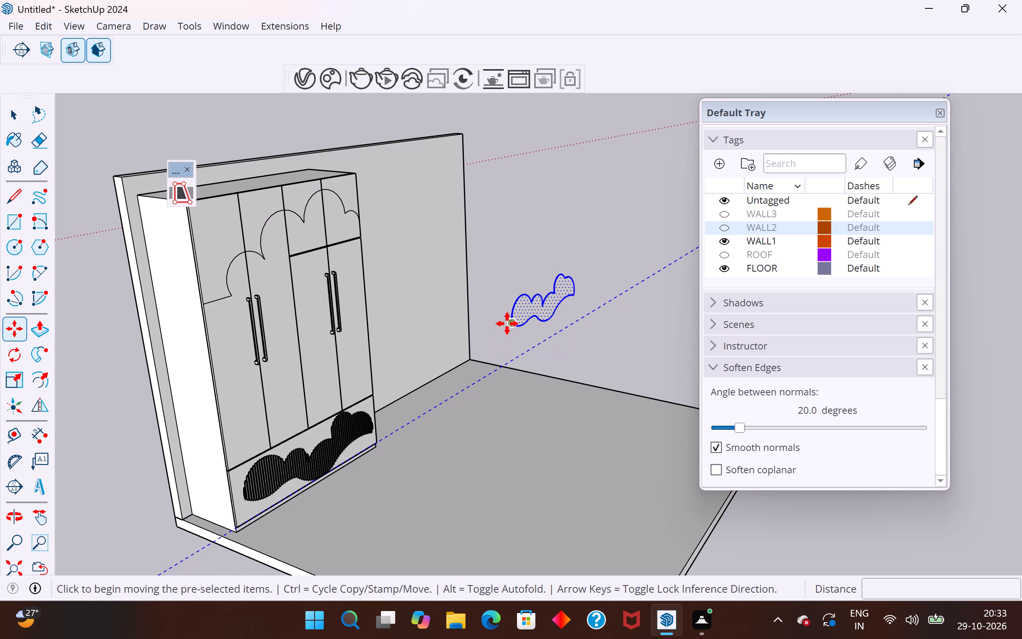
click(507, 323)
click(57, 267)
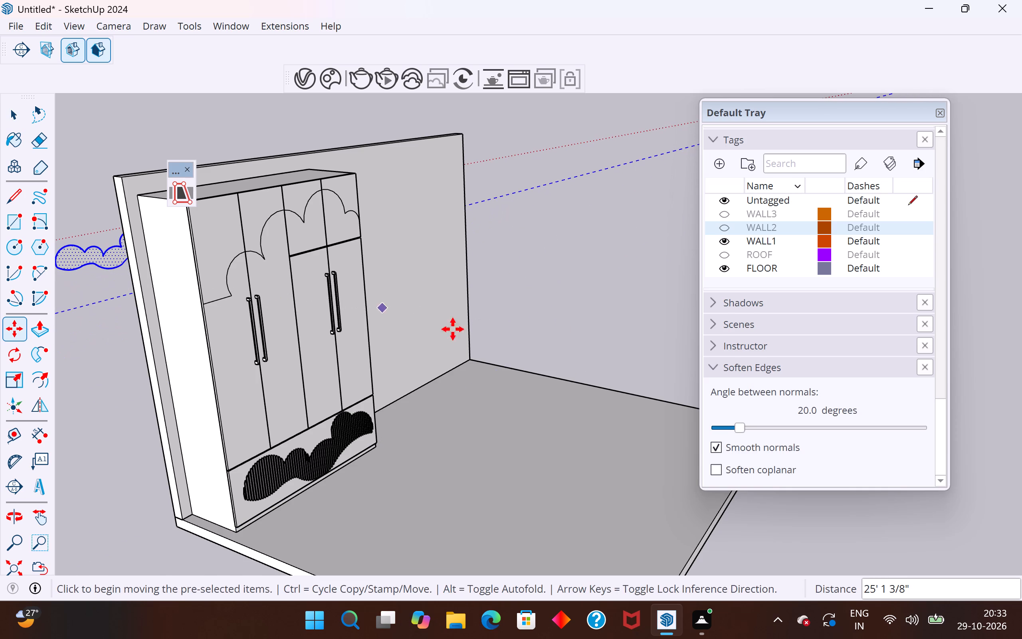
click(16, 117)
click(546, 273)
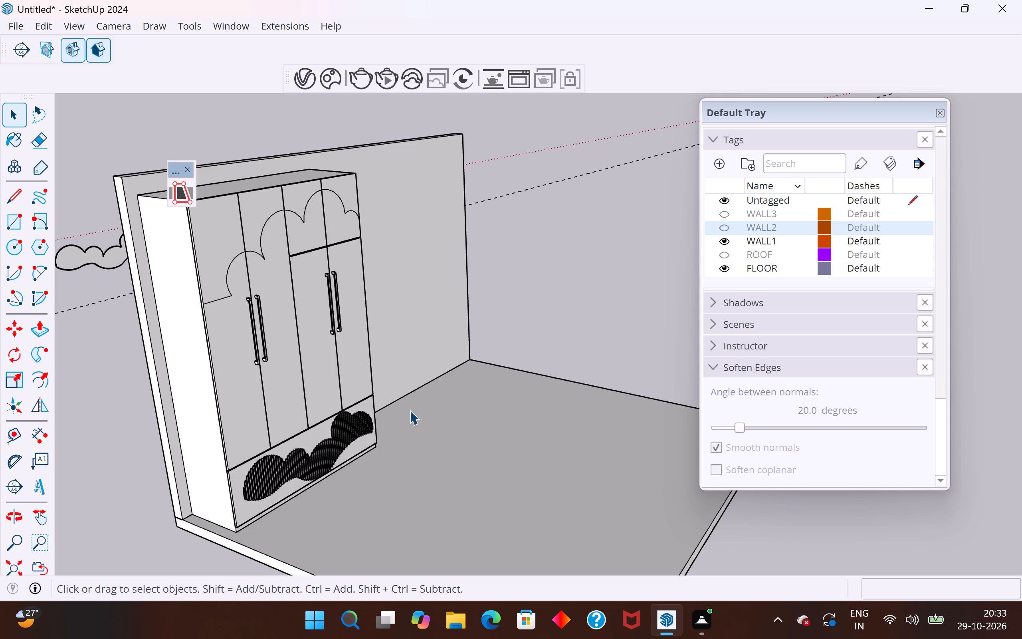
Make the WALL2 tag visible again.
middle_drag(257, 415, 247, 467)
scroll(333, 452, up, 7)
middle_drag(312, 397, 205, 319)
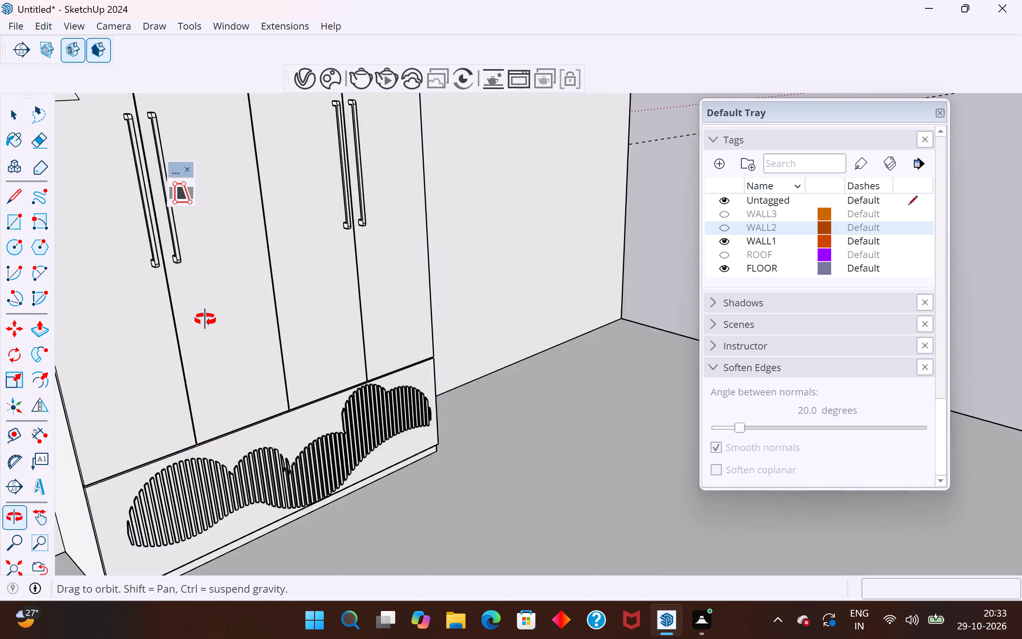
middle_drag(205, 319, 187, 306)
scroll(304, 499, up, 4)
middle_drag(330, 450, 400, 456)
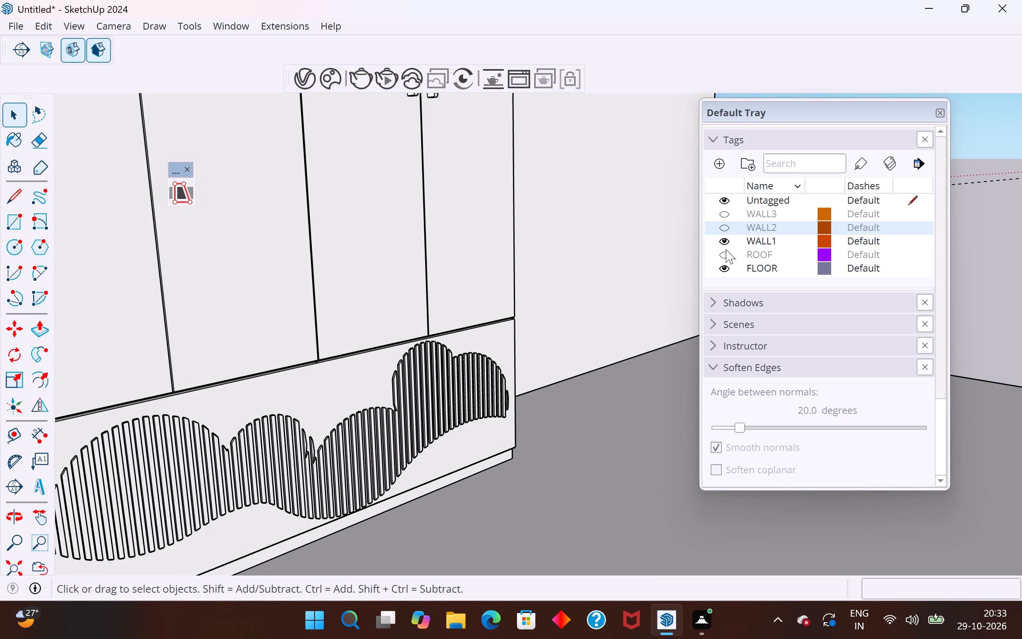
click(721, 231)
Examine the room with both walls and the wardrobe from farther out, together with the separate wall pieces and reference image.
scroll(153, 426, down, 10)
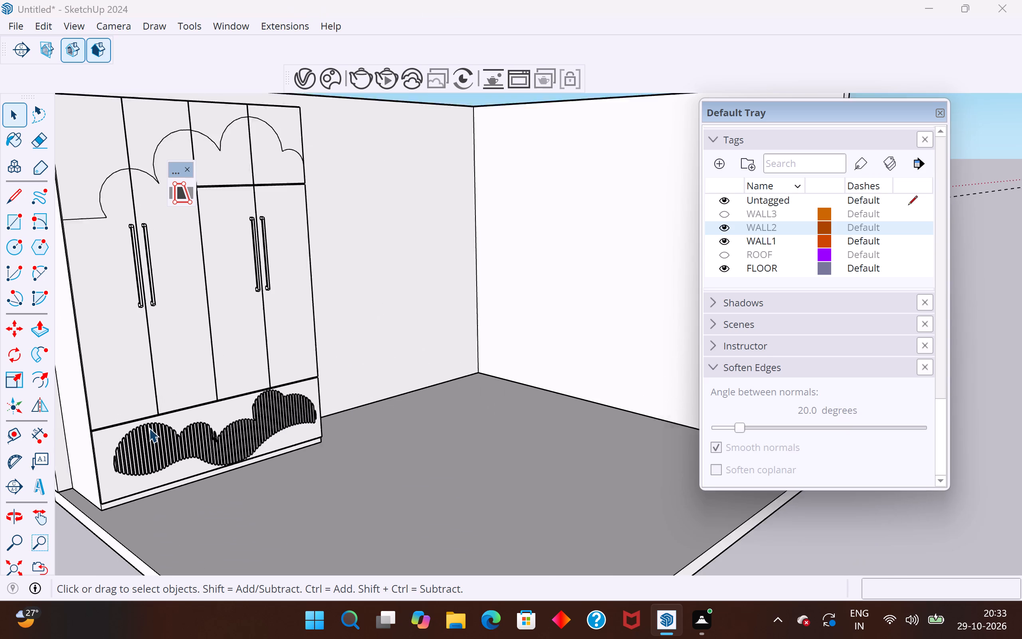
scroll(149, 428, down, 8)
middle_drag(149, 429, 314, 479)
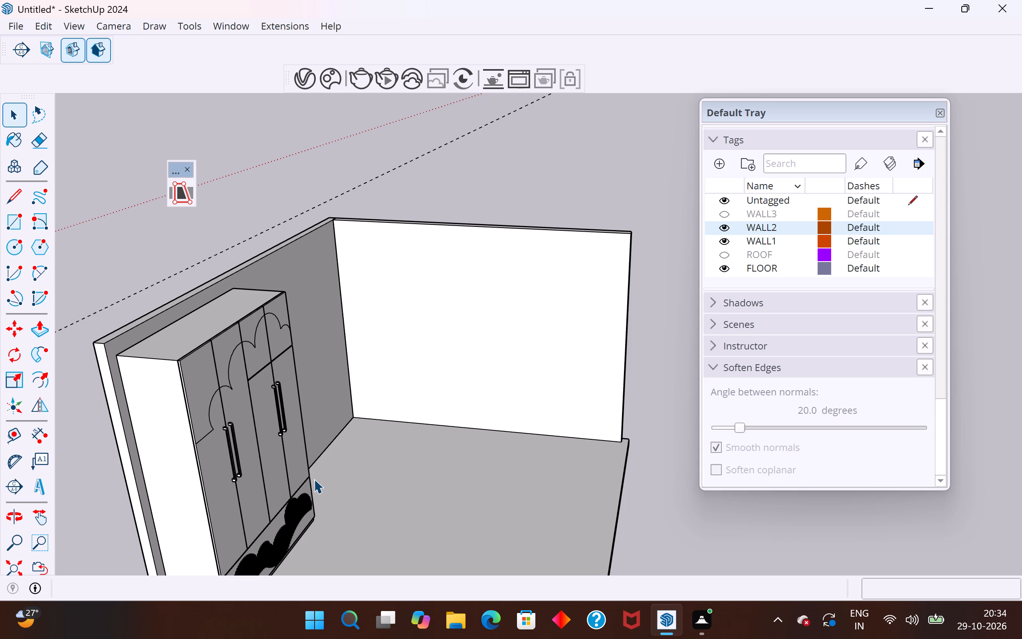
scroll(434, 341, down, 13)
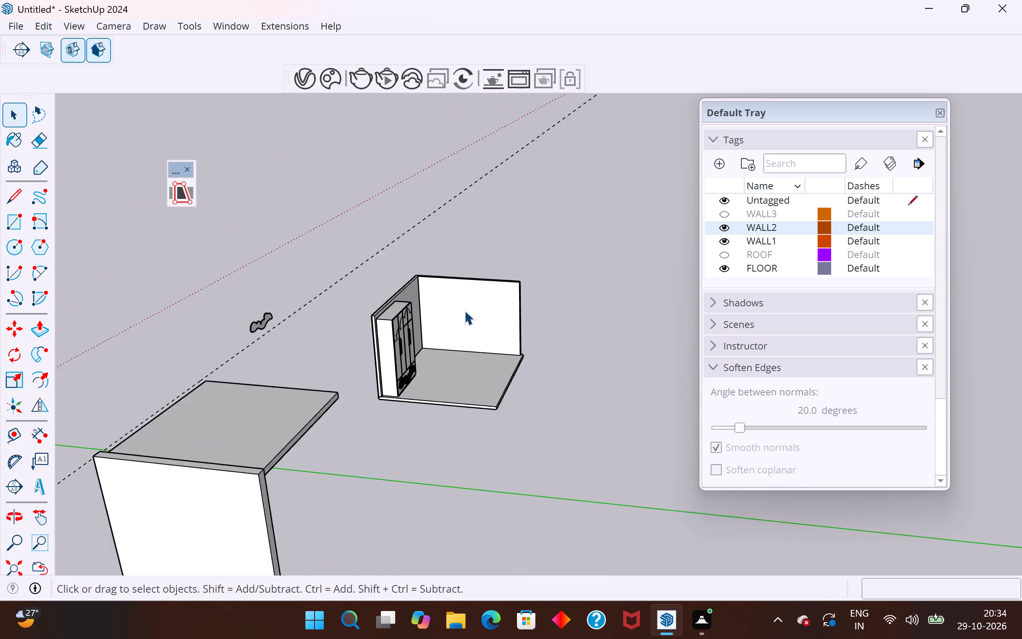
middle_drag(471, 335, 408, 329)
scroll(408, 329, down, 4)
middle_drag(457, 339, 481, 347)
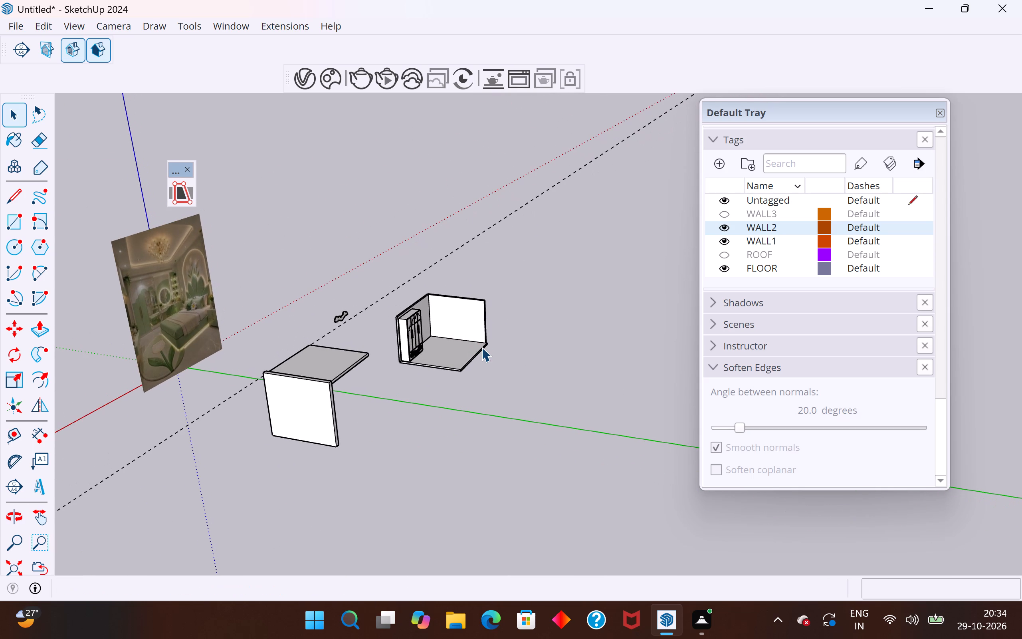
Examine the reference image for the vanity, round mirror and shelf niche between the wardrobe and the bed wall.
scroll(181, 333, up, 11)
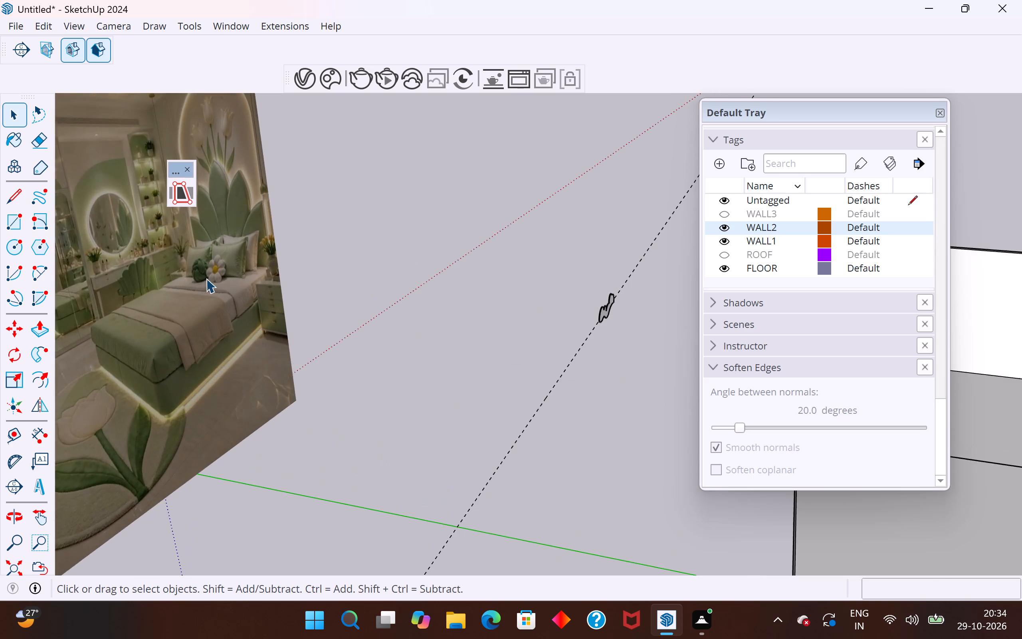
scroll(206, 278, up, 8)
scroll(232, 393, down, 9)
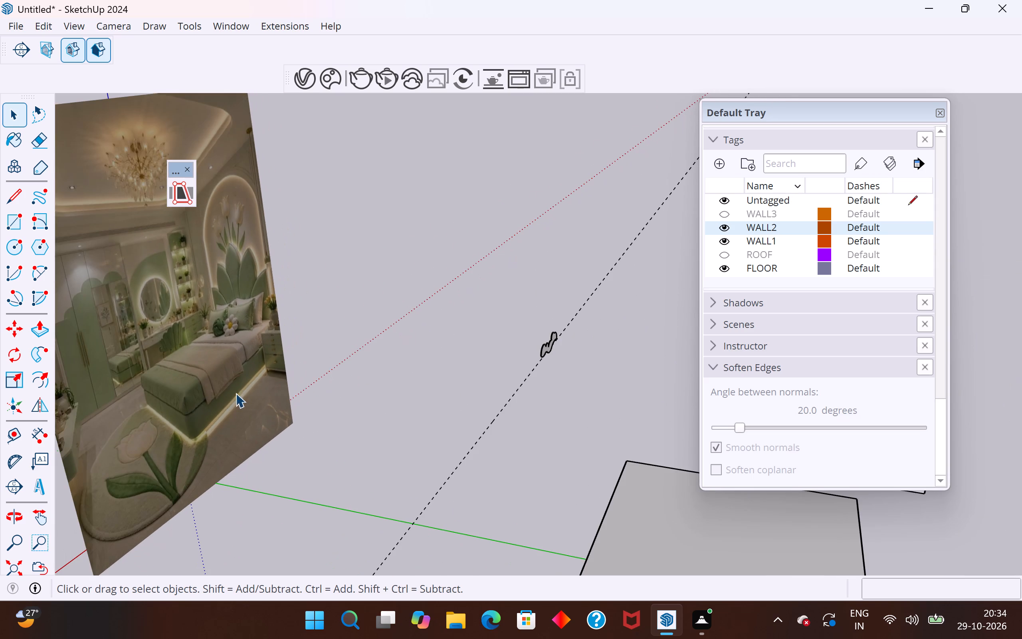
scroll(155, 384, down, 8)
middle_drag(495, 403, 200, 402)
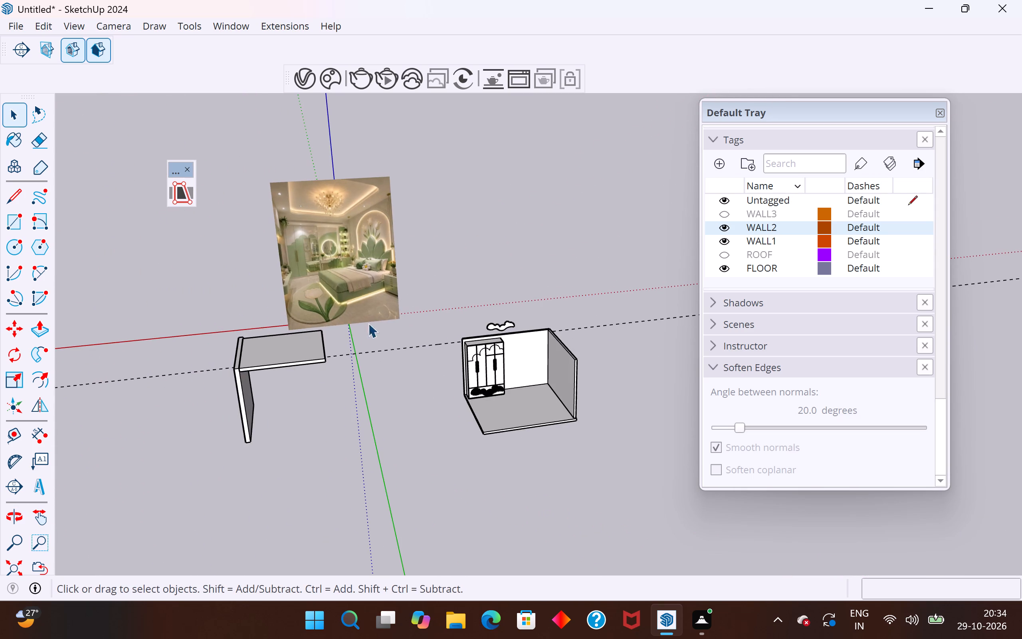
scroll(317, 254, up, 20)
scroll(317, 254, up, 6)
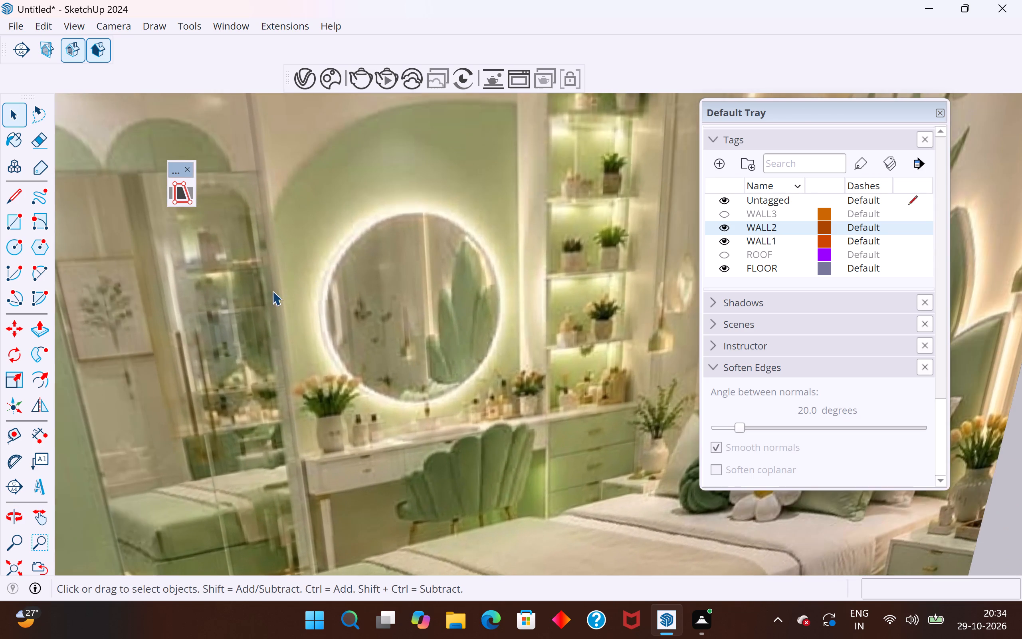
scroll(198, 341, down, 5)
middle_drag(416, 367, 314, 377)
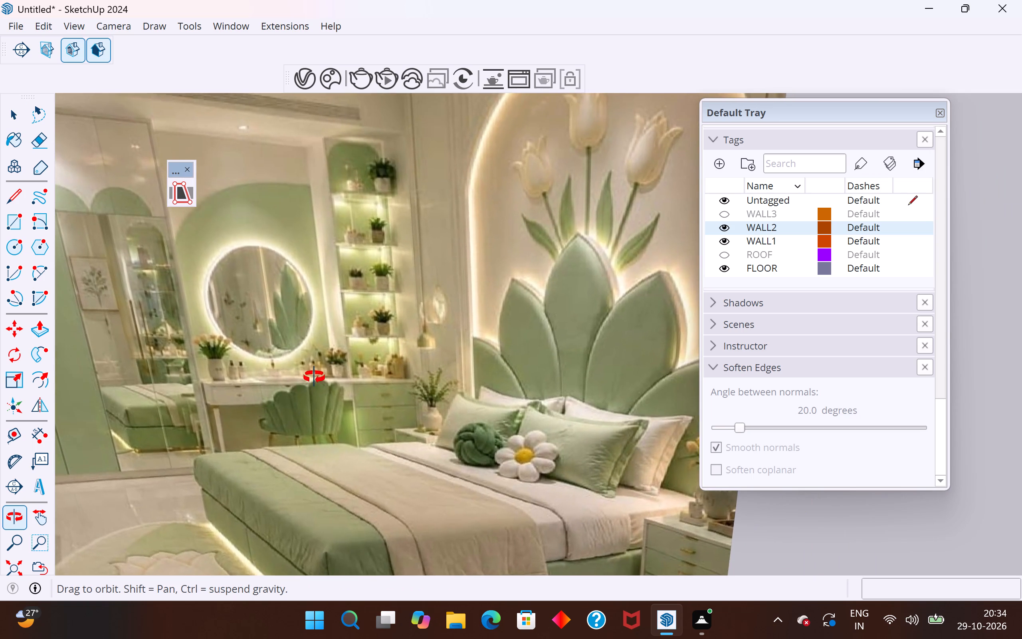
middle_drag(314, 377, 315, 365)
scroll(315, 365, down, 8)
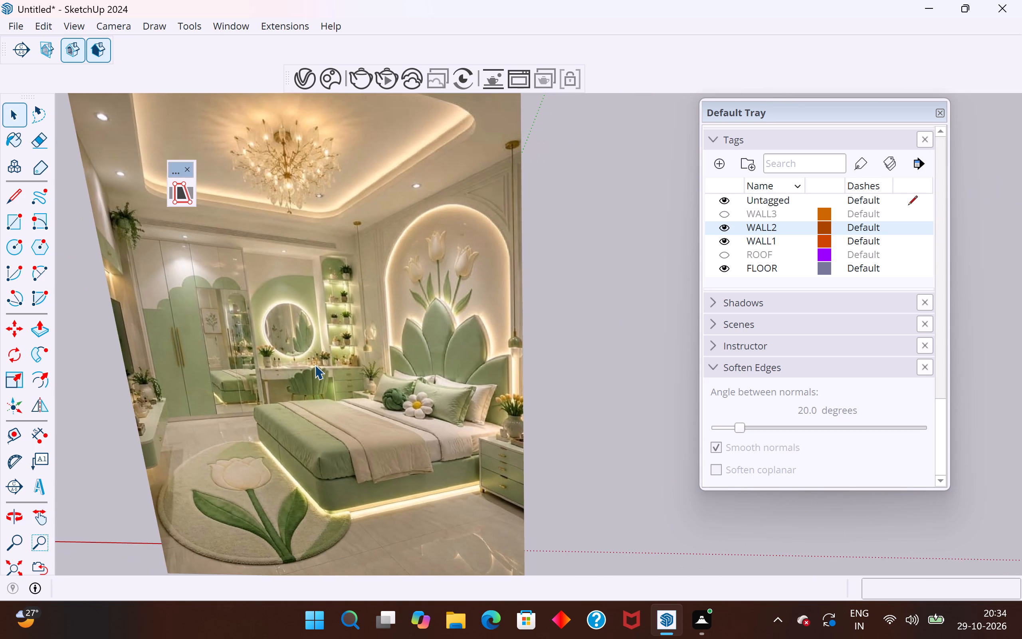
scroll(261, 395, down, 18)
scroll(316, 372, down, 4)
scroll(266, 500, up, 14)
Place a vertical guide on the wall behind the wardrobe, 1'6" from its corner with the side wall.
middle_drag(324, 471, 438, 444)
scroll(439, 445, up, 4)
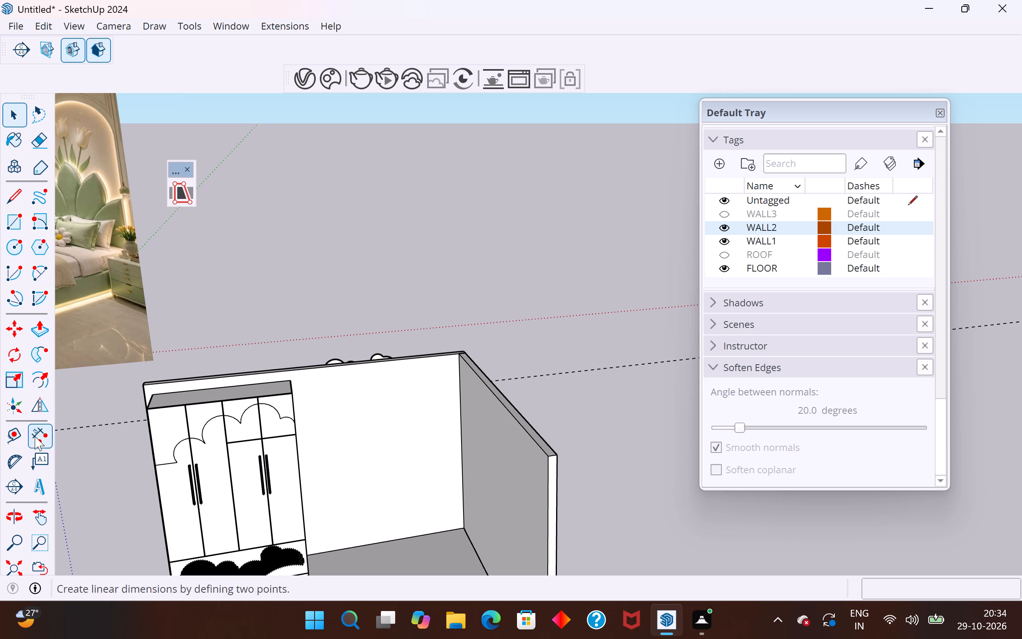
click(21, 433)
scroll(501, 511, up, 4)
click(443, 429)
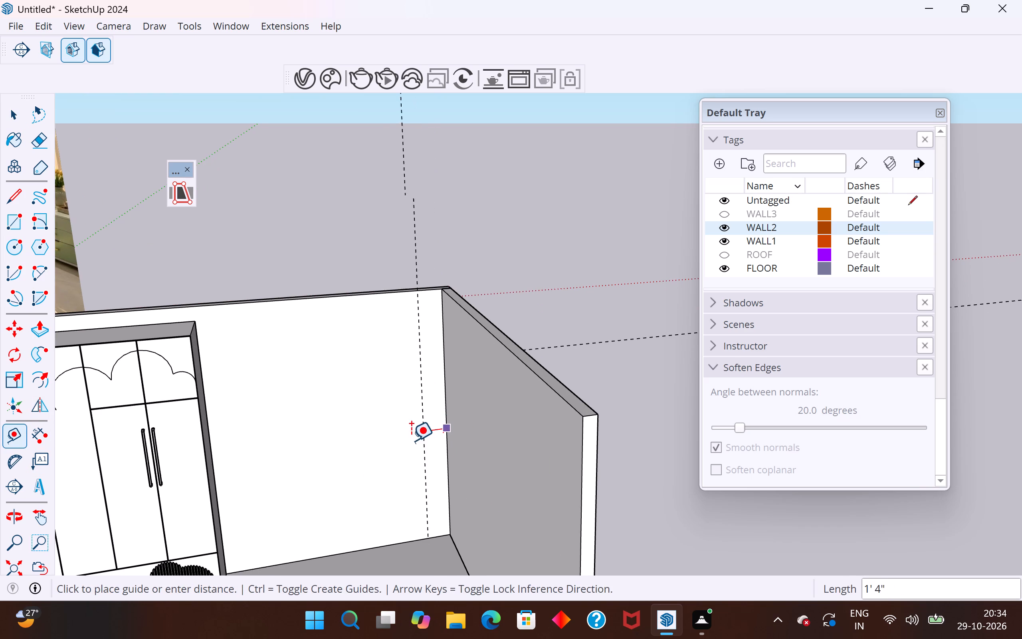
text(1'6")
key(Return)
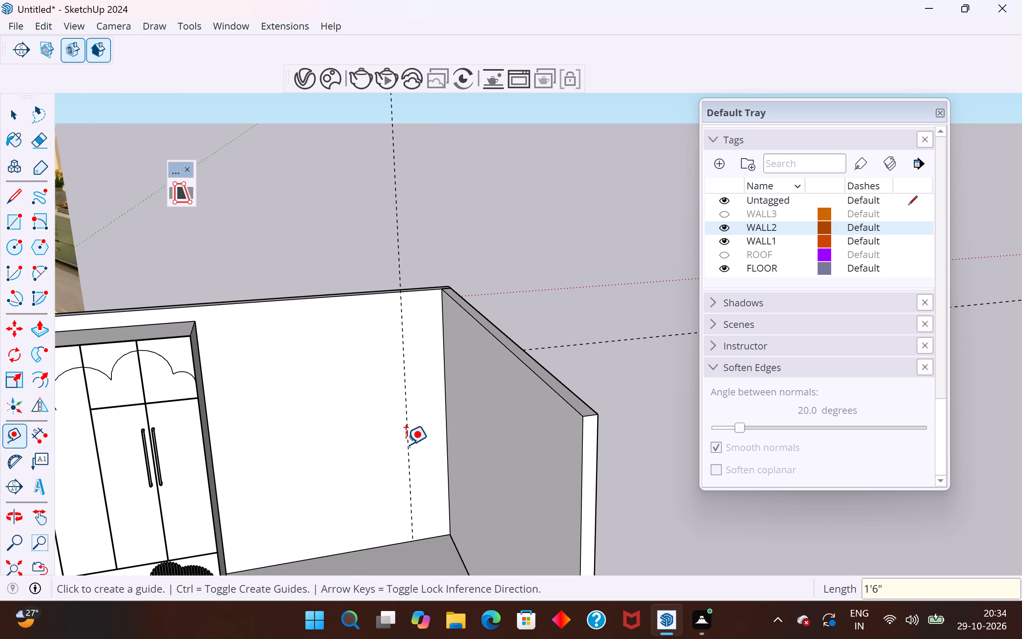
Compare the guide's position on the wardrobe wall with the shelf niche's proportions in the reference image.
scroll(520, 447, down, 10)
middle_drag(483, 473, 425, 488)
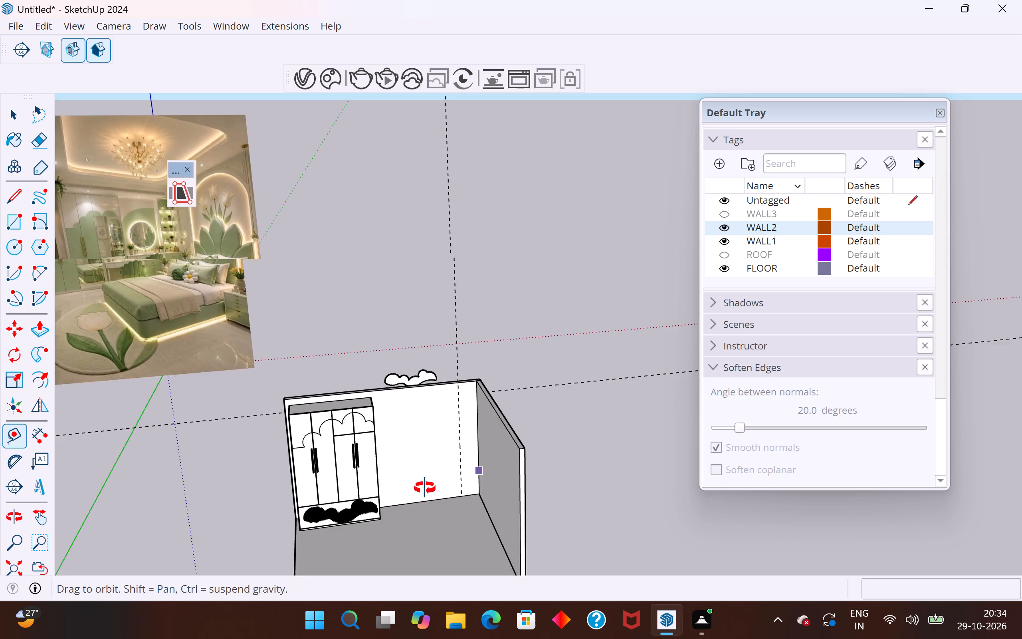
middle_drag(425, 488, 404, 492)
scroll(196, 250, up, 9)
scroll(356, 359, down, 4)
scroll(262, 237, up, 2)
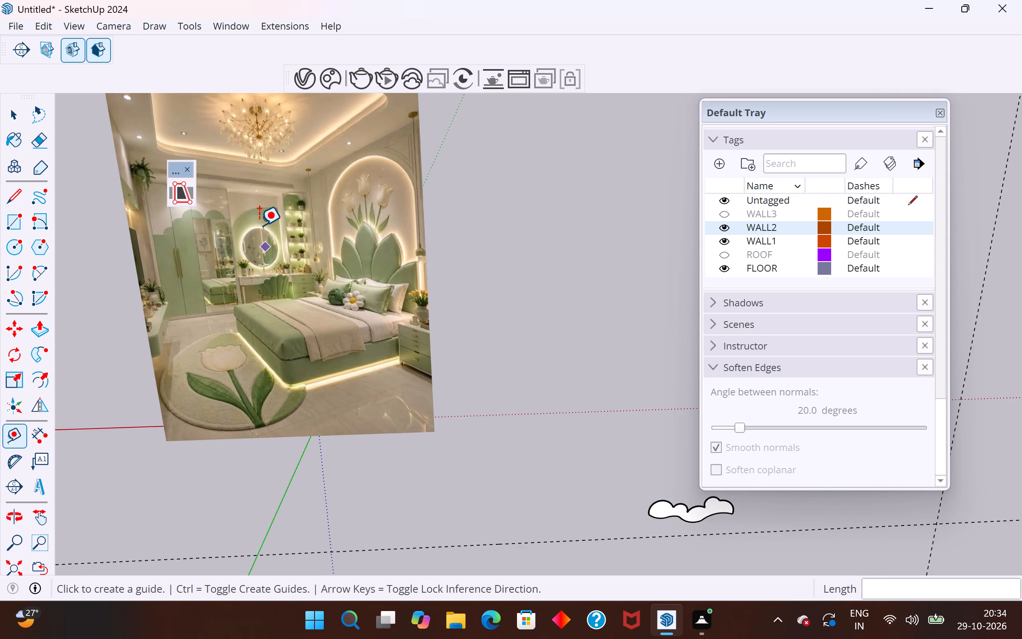
scroll(259, 225, up, 7)
middle_drag(277, 265, 279, 300)
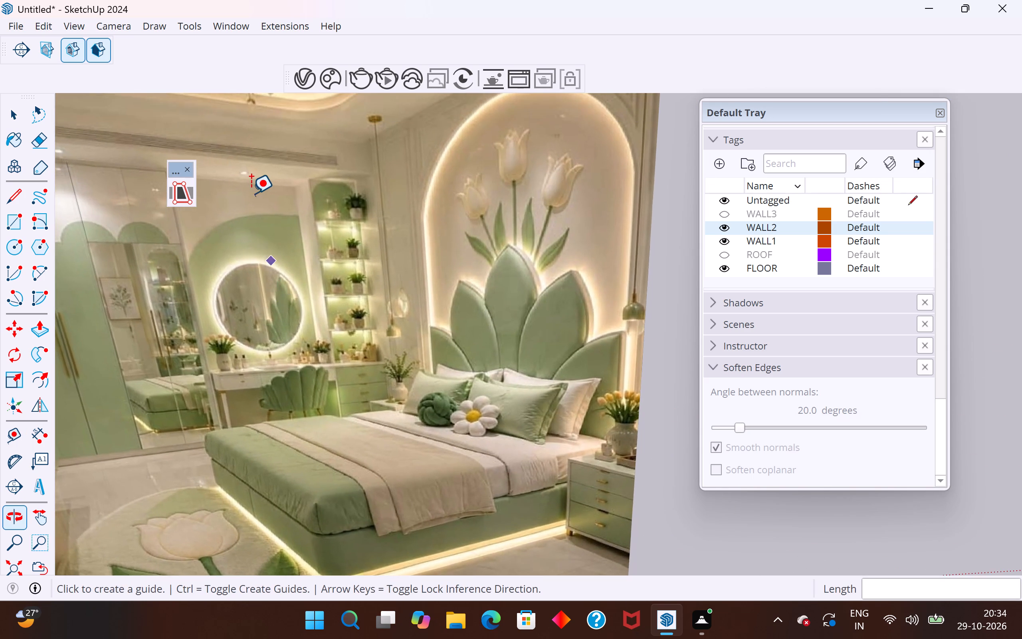
scroll(251, 192, down, 17)
scroll(486, 472, up, 9)
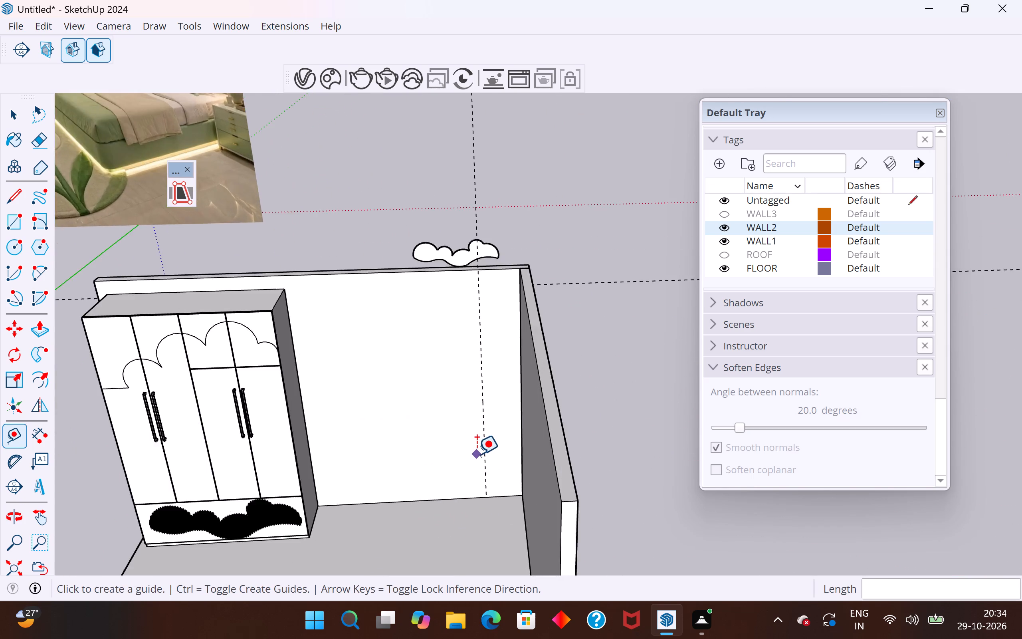
scroll(477, 454, up, 3)
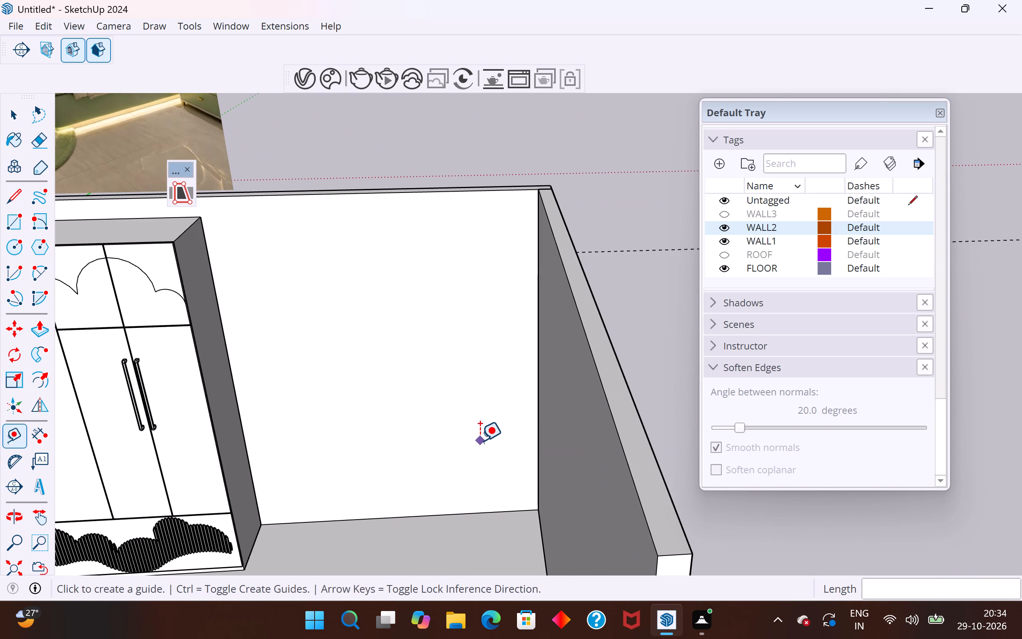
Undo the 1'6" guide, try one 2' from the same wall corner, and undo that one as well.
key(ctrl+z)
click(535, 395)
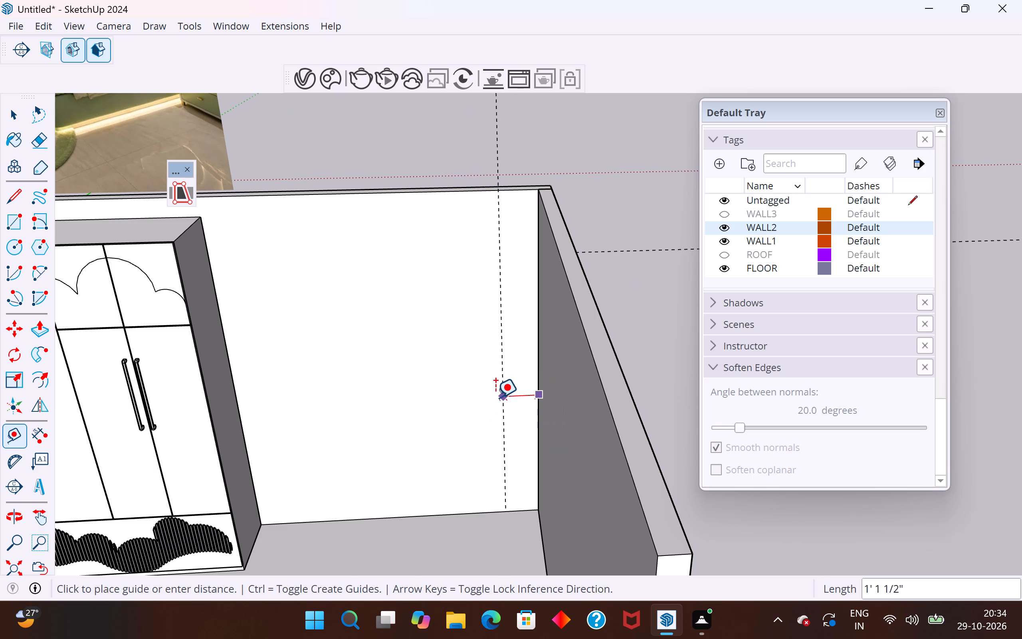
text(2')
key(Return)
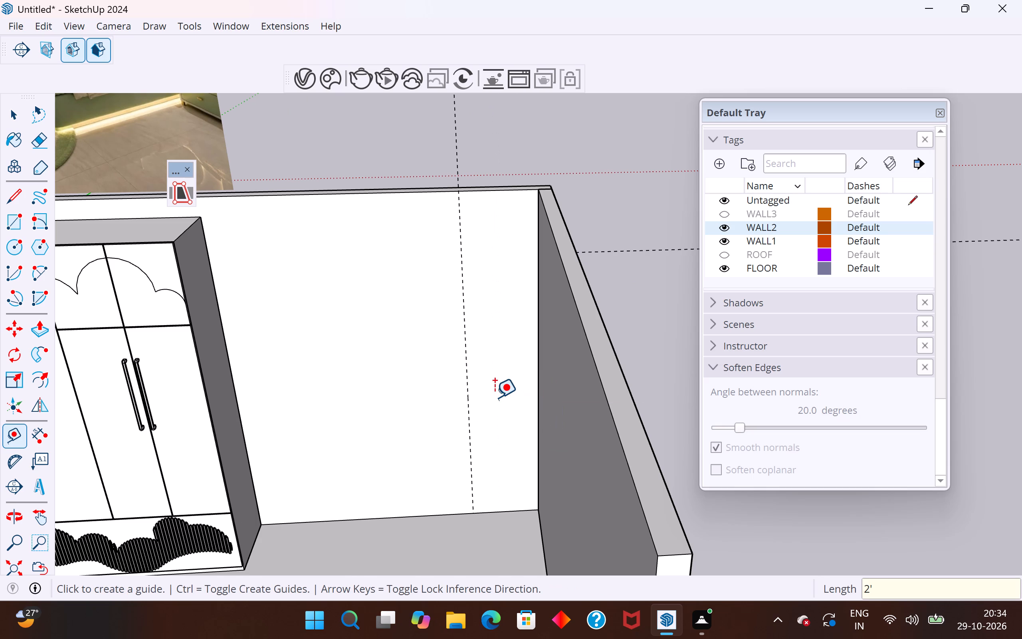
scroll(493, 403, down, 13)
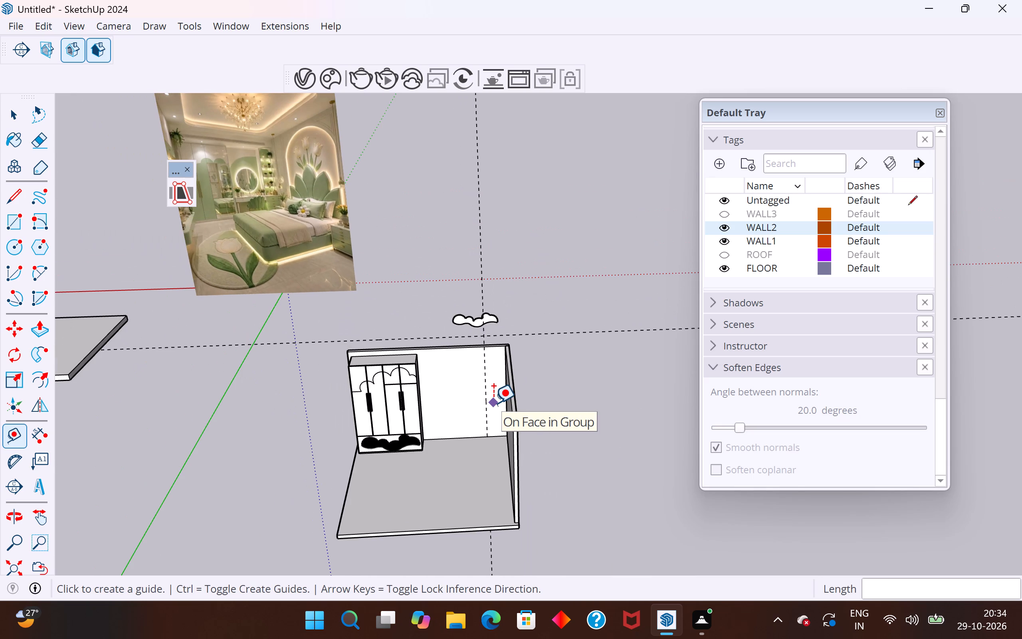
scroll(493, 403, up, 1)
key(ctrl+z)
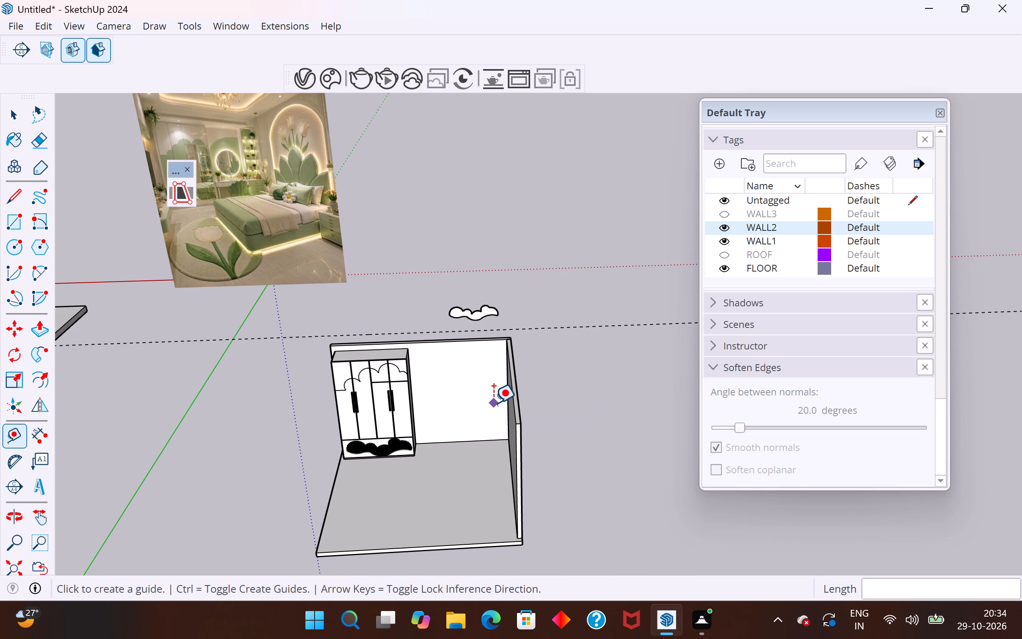
Place a vertical guide on the wardrobe wall 1'8" from its corner with the side wall.
scroll(493, 403, up, 4)
middle_drag(493, 403, 559, 380)
scroll(531, 370, up, 5)
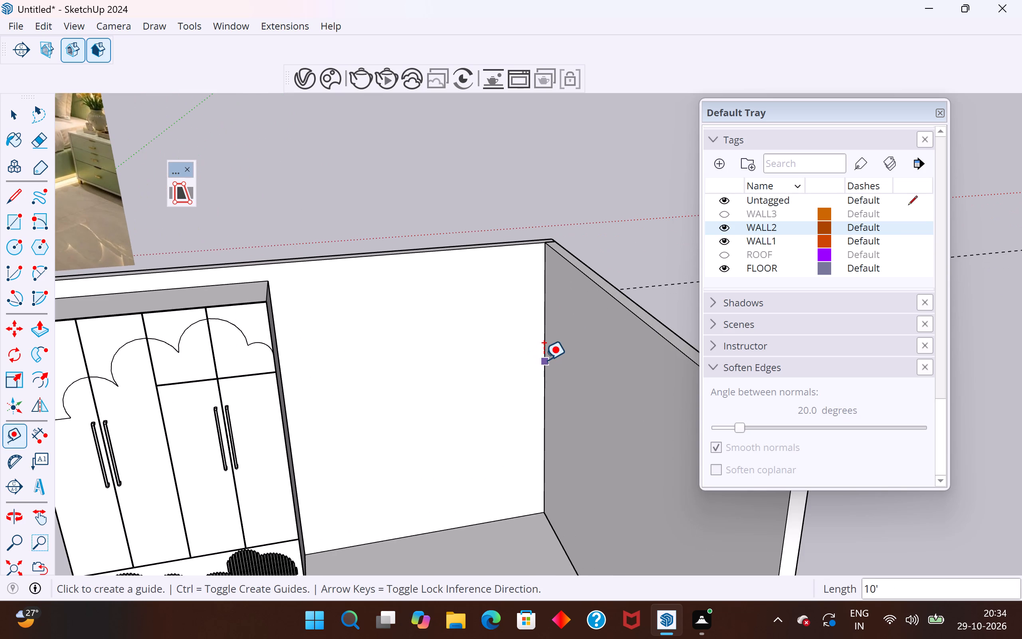
click(544, 360)
text(1')
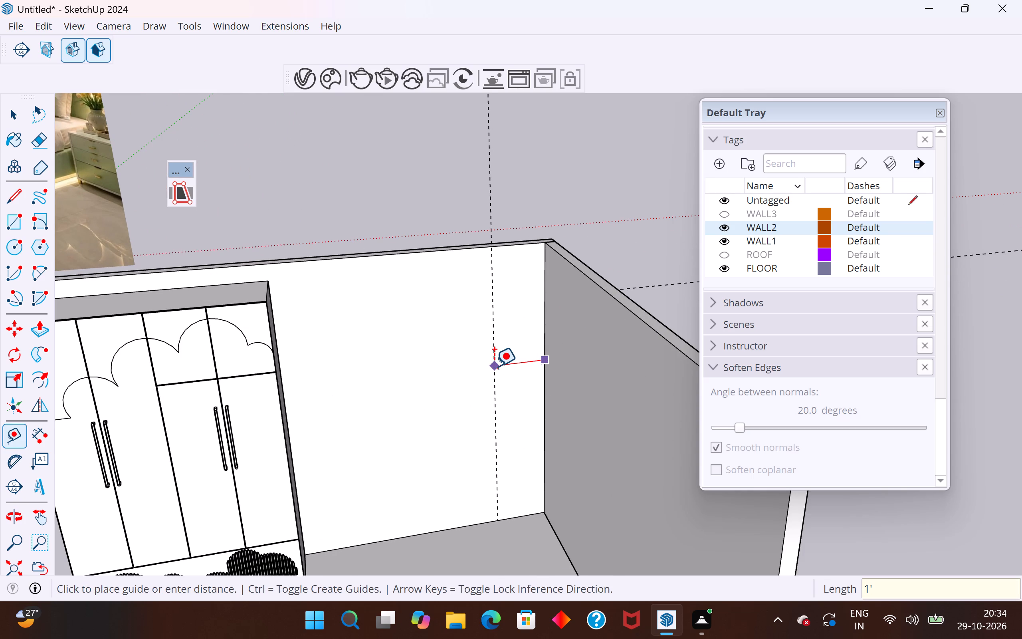
text(8")
key(Return)
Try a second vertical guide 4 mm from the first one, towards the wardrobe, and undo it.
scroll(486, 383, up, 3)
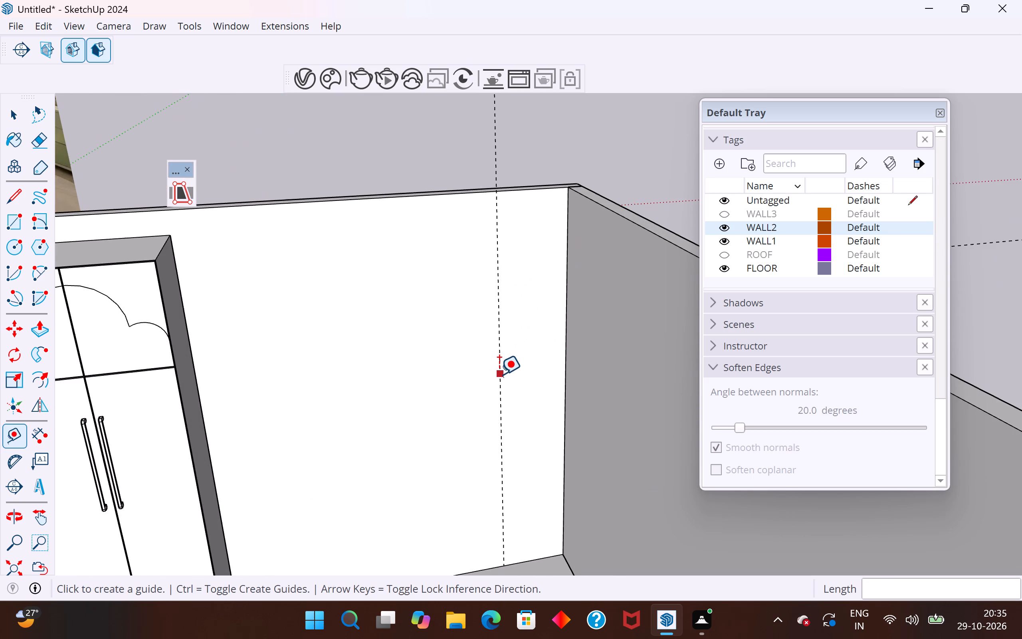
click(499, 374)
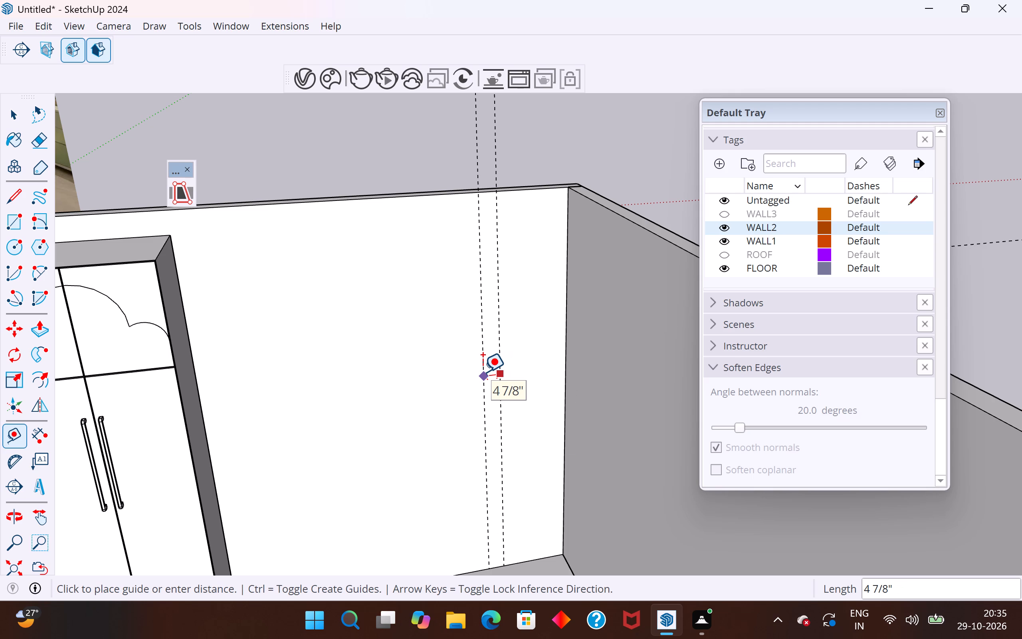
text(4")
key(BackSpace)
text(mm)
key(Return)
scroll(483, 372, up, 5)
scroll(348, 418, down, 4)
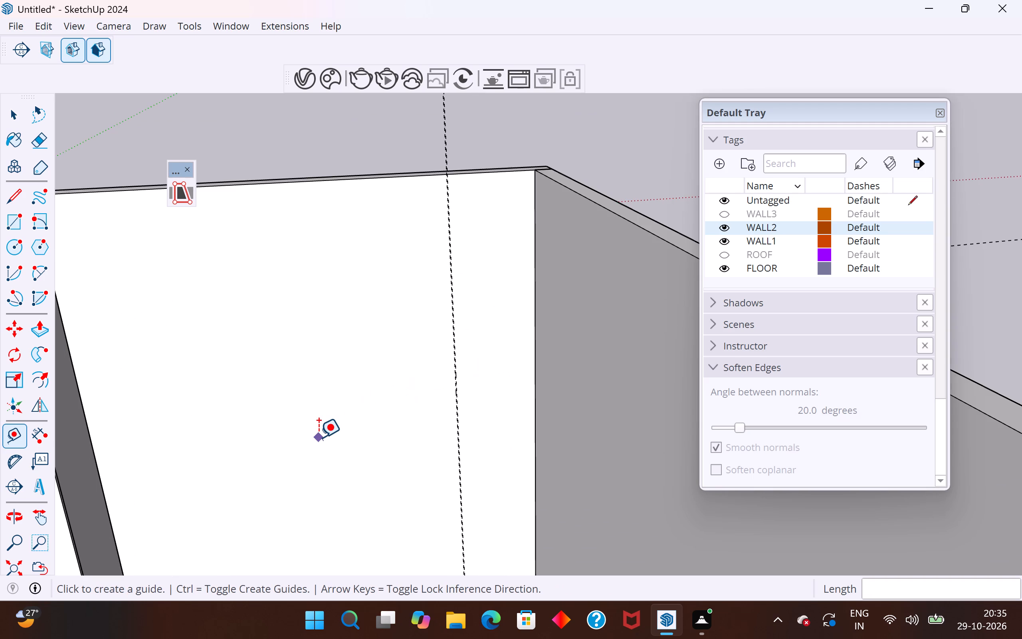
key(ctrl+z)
Place a second vertical guide about 7/16" from the first one, on the side towards the wardrobe.
scroll(438, 378, up, 3)
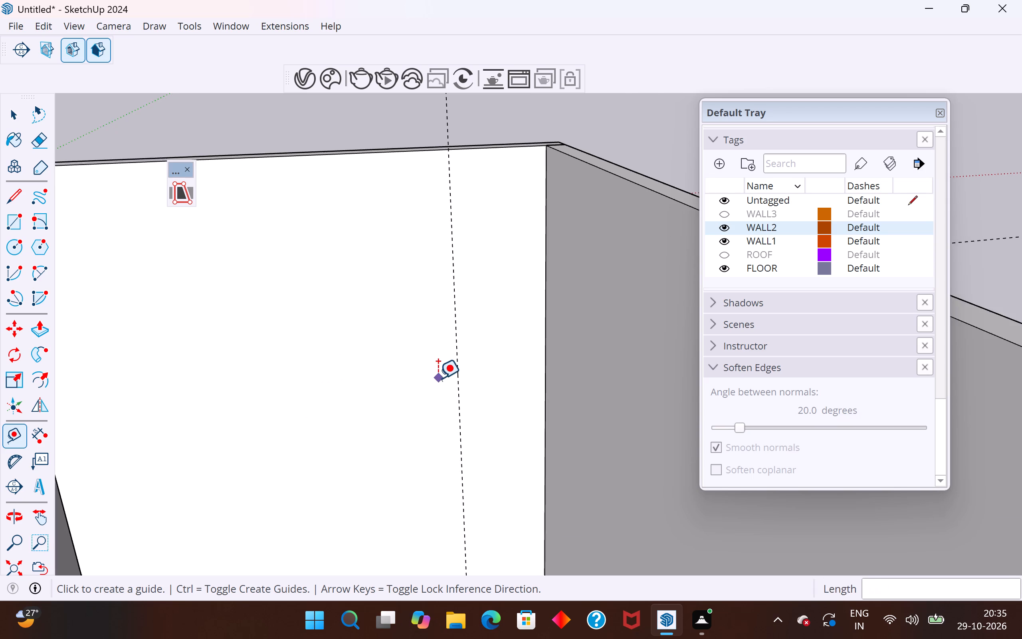
click(459, 372)
scroll(448, 372, up, 5)
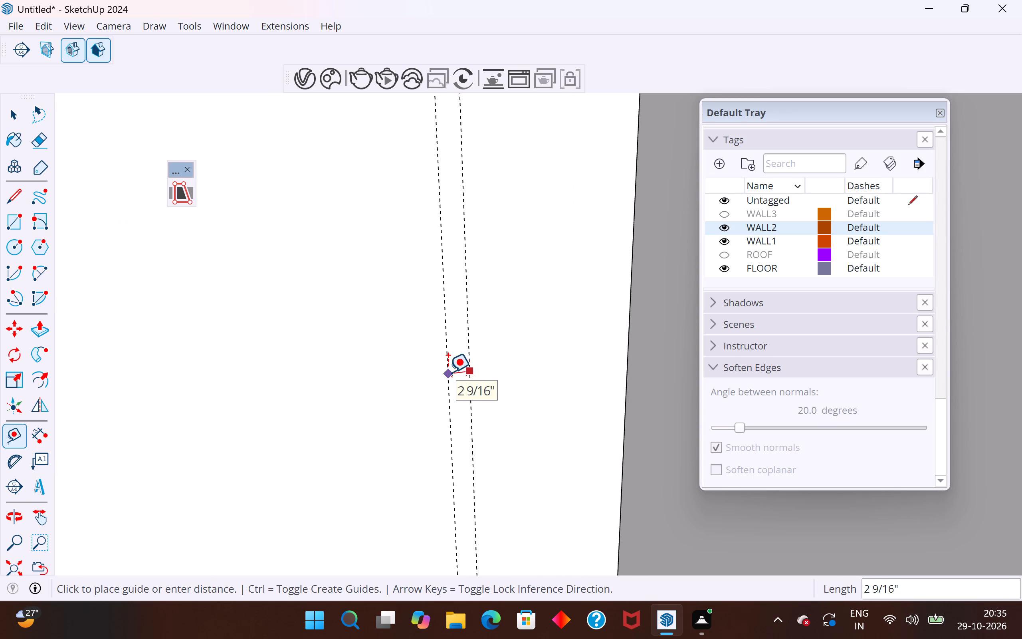
scroll(448, 372, up, 6)
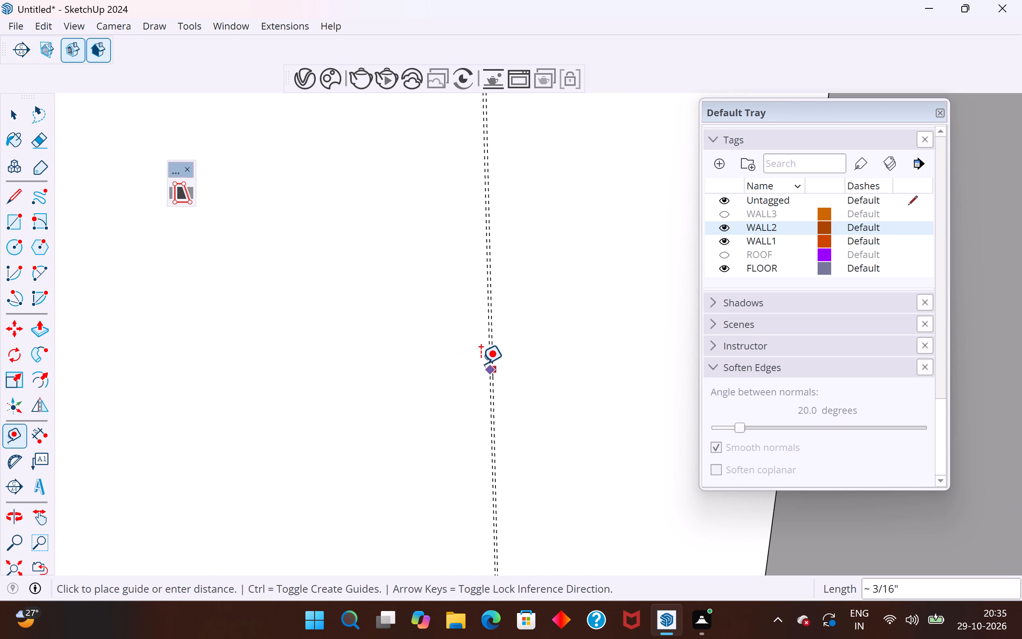
scroll(480, 364, up, 5)
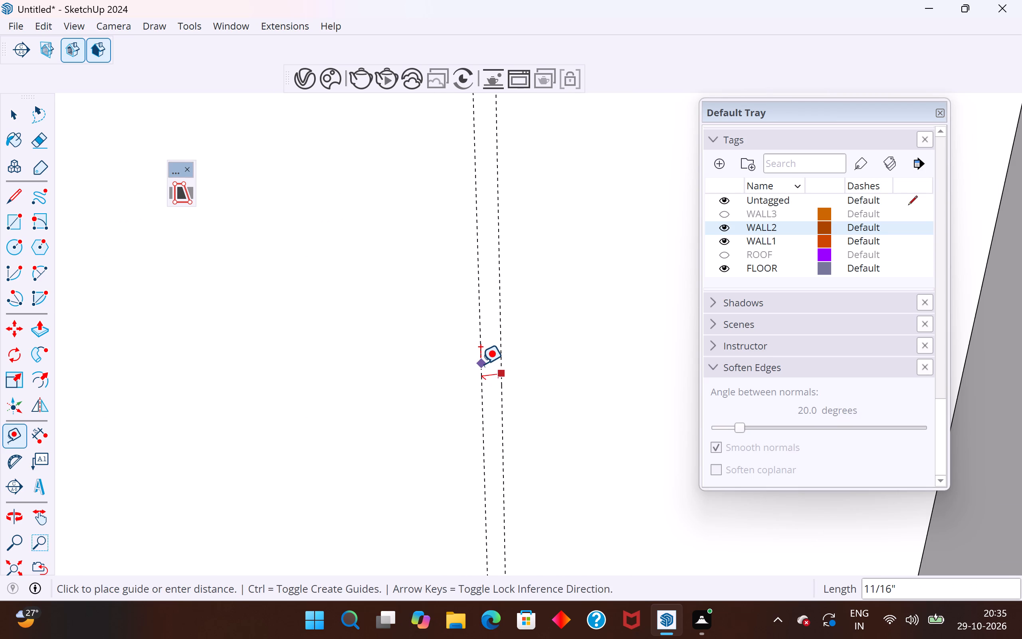
scroll(481, 365, up, 5)
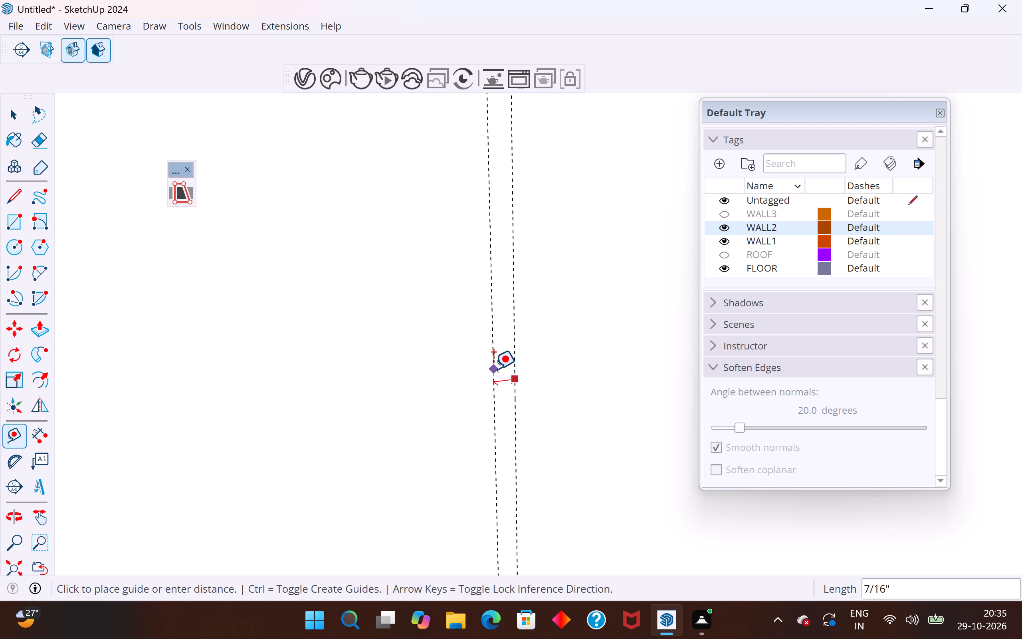
click(493, 369)
scroll(492, 369, down, 20)
scroll(492, 369, down, 13)
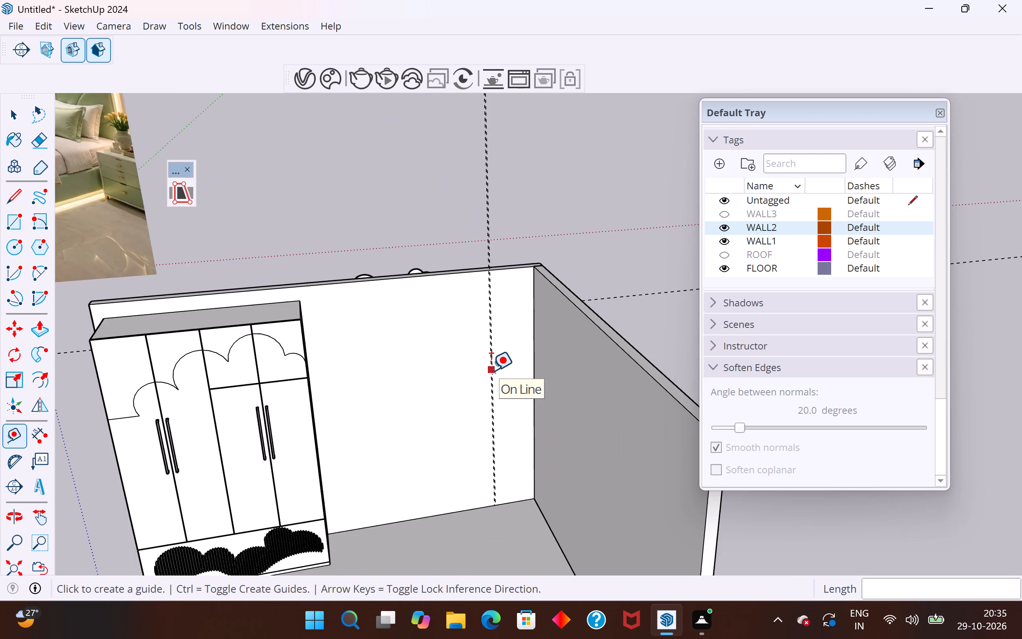
scroll(434, 356, down, 11)
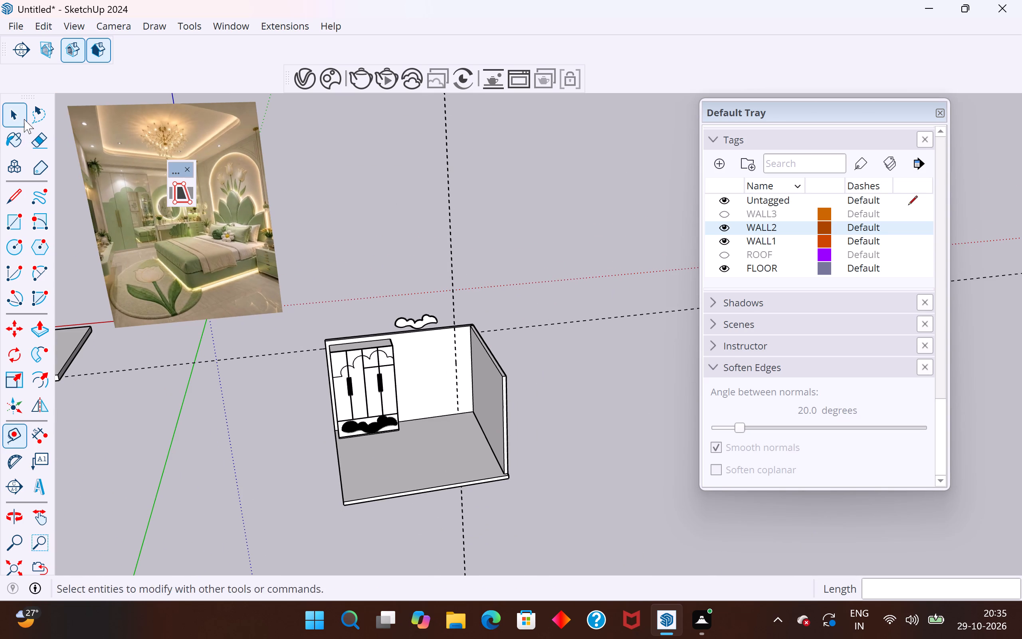
Close the small floating toolbar covering the reference image and look at the shelf niche beside the vanity.
click(17, 117)
click(189, 171)
scroll(174, 211, up, 12)
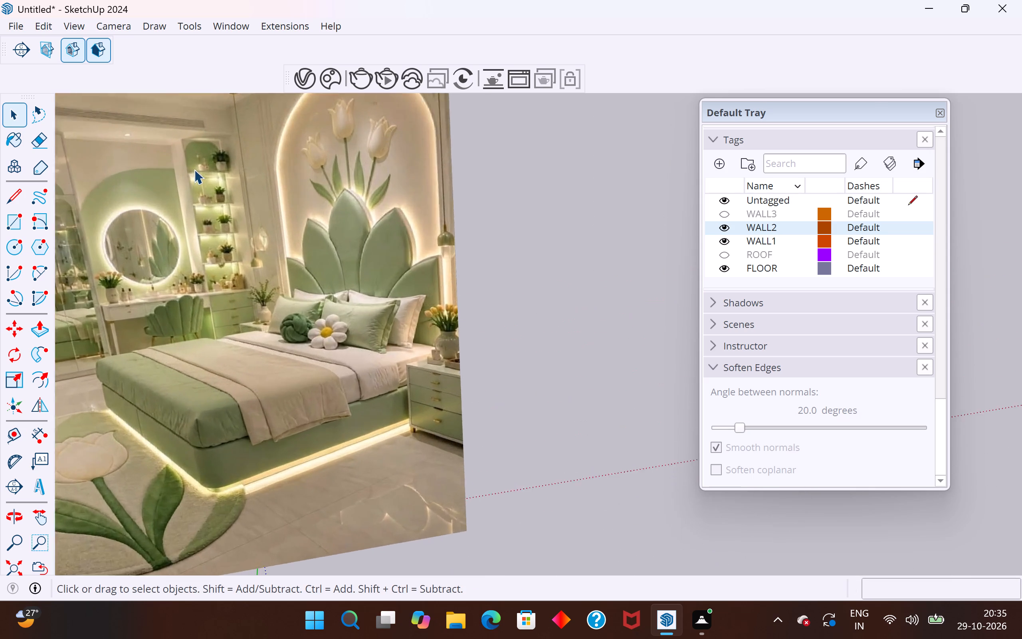
Examine the shelf niche and vanity in the reference image, and compare them with the wardrobe wall of the room.
scroll(194, 169, up, 10)
middle_drag(250, 176, 325, 310)
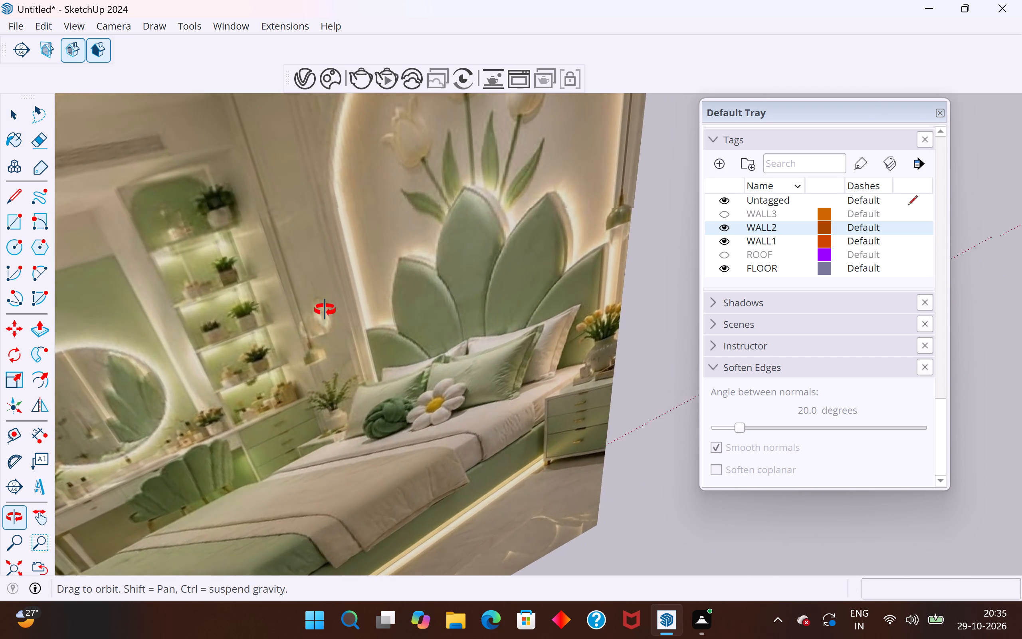
middle_drag(325, 310, 321, 306)
scroll(321, 306, down, 3)
middle_drag(253, 302, 271, 290)
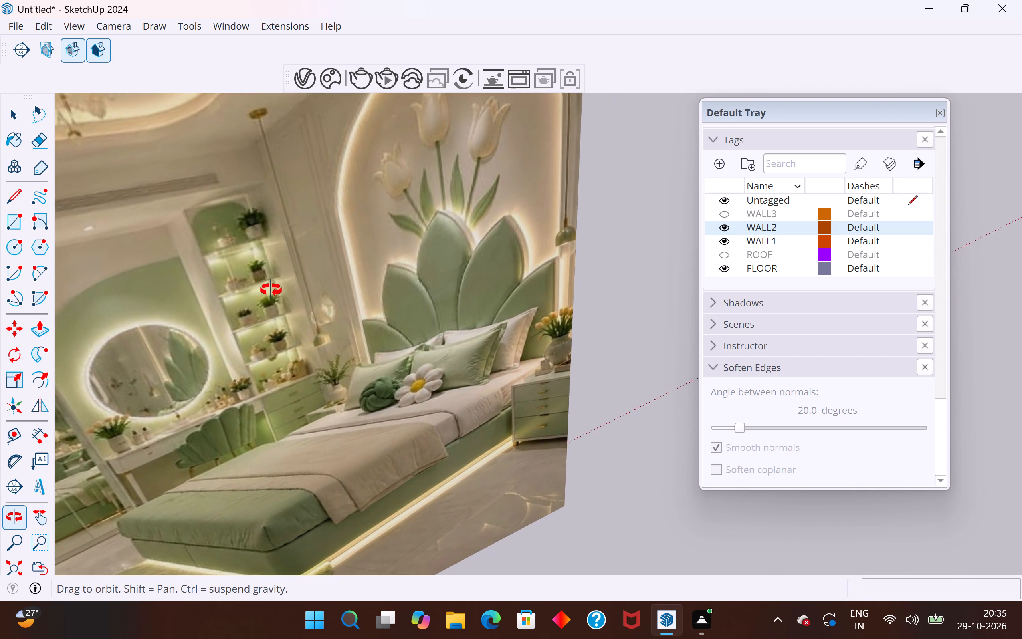
middle_drag(271, 290, 285, 204)
scroll(216, 249, down, 4)
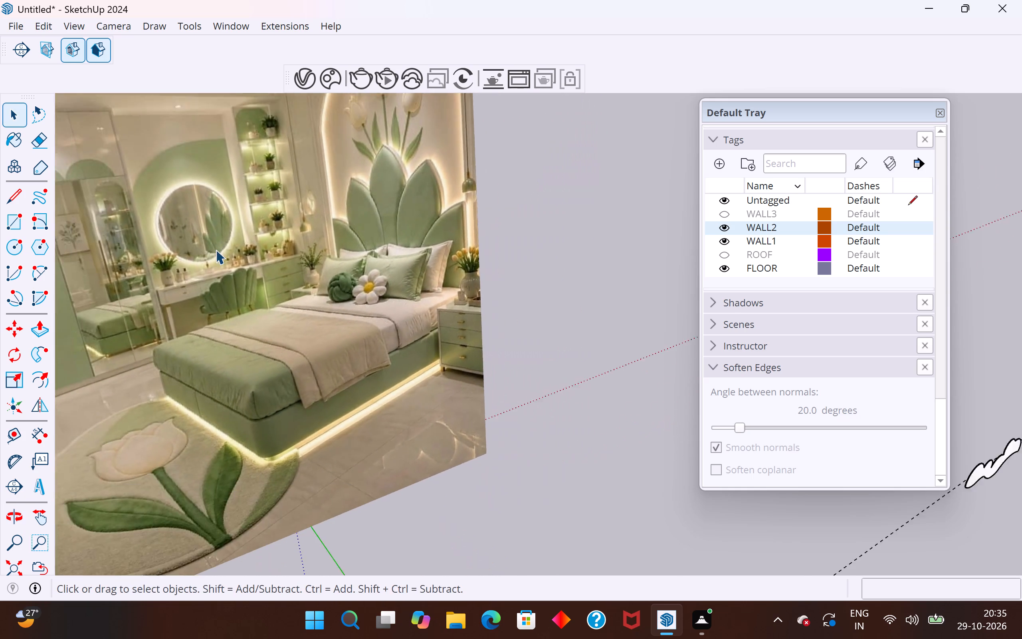
scroll(216, 250, down, 14)
scroll(308, 335, down, 5)
scroll(444, 392, up, 9)
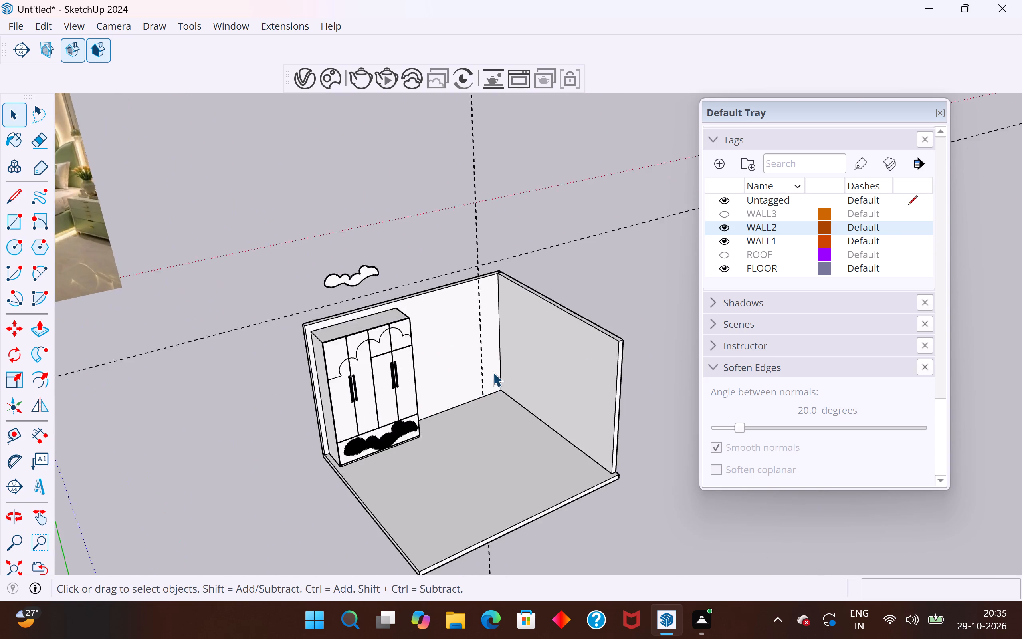
scroll(493, 372, up, 9)
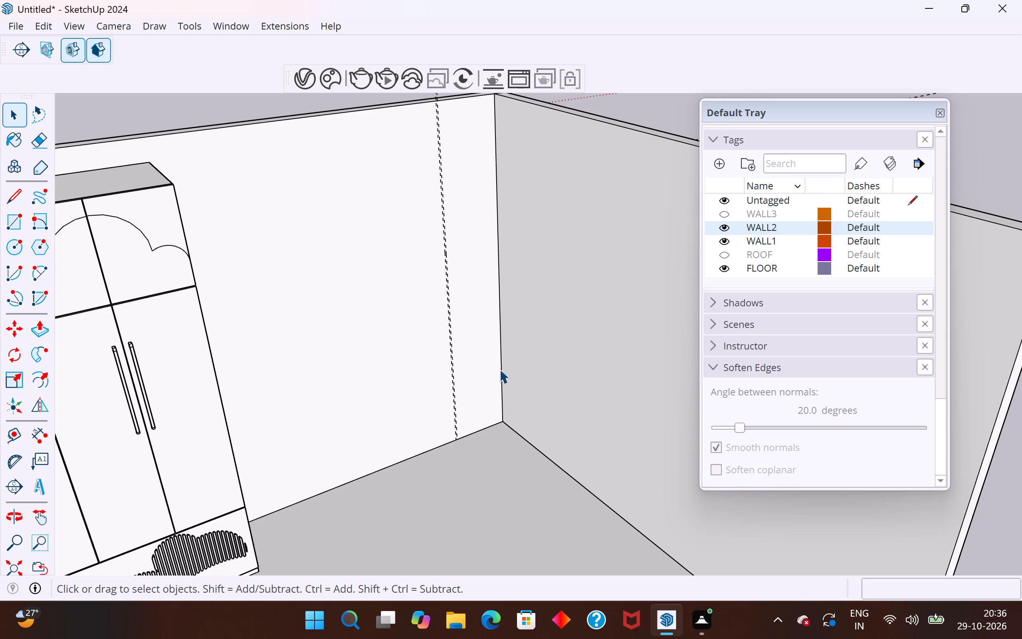
Examine the wardrobe's lower front panel with the fluted cloud and the plinth strip beneath it.
scroll(568, 373, down, 6)
middle_drag(495, 437, 417, 292)
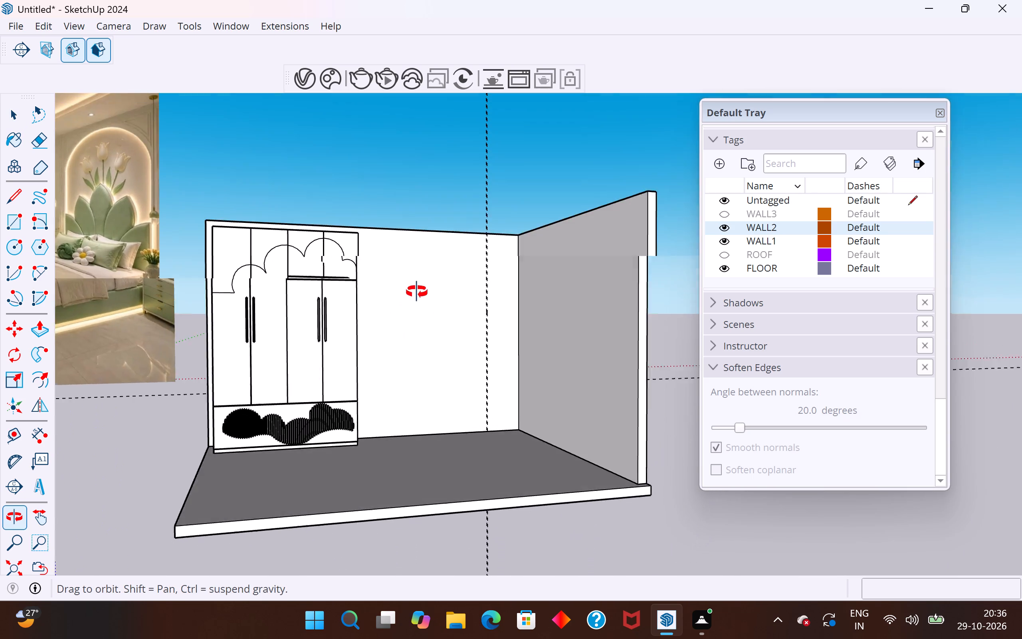
middle_drag(417, 292, 384, 317)
scroll(252, 429, up, 4)
middle_drag(259, 445, 322, 568)
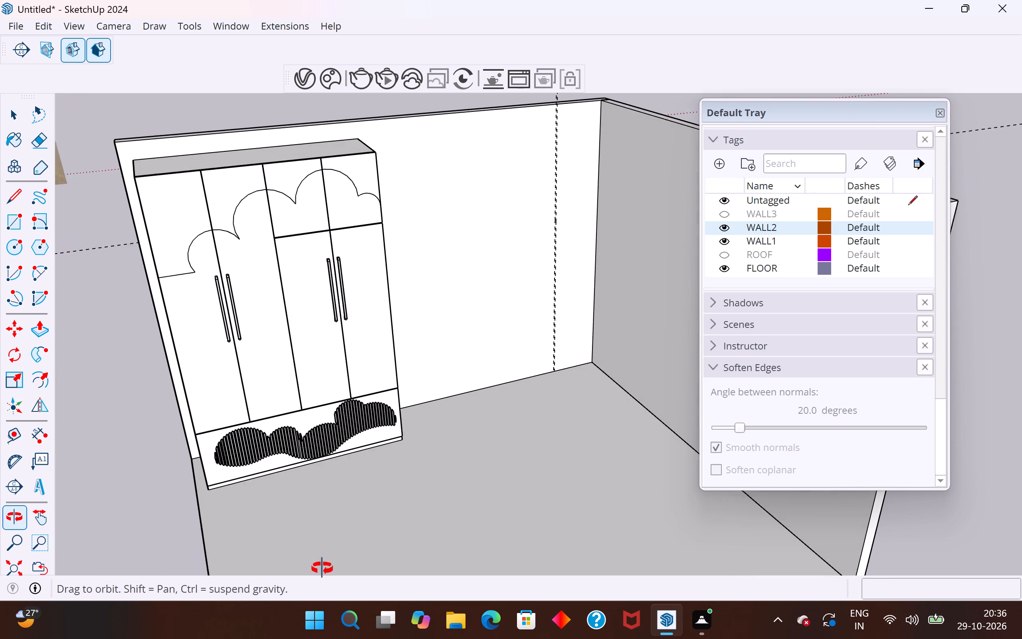
middle_drag(322, 568, 322, 569)
scroll(471, 338, up, 2)
middle_drag(472, 337, 571, 272)
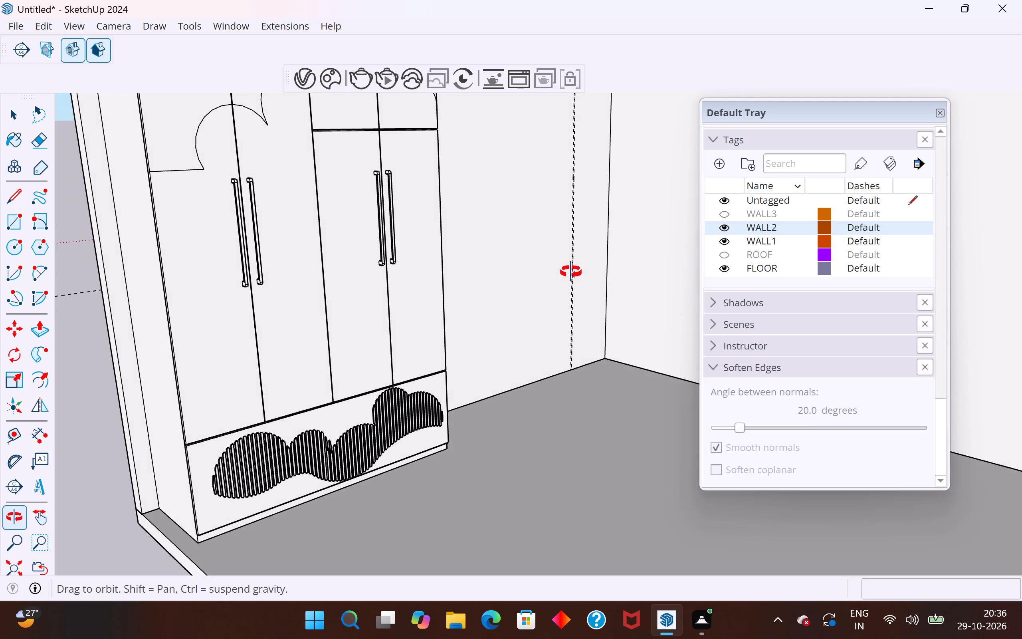
middle_drag(571, 272, 570, 280)
scroll(321, 478, down, 3)
middle_drag(340, 470, 415, 448)
scroll(383, 477, up, 3)
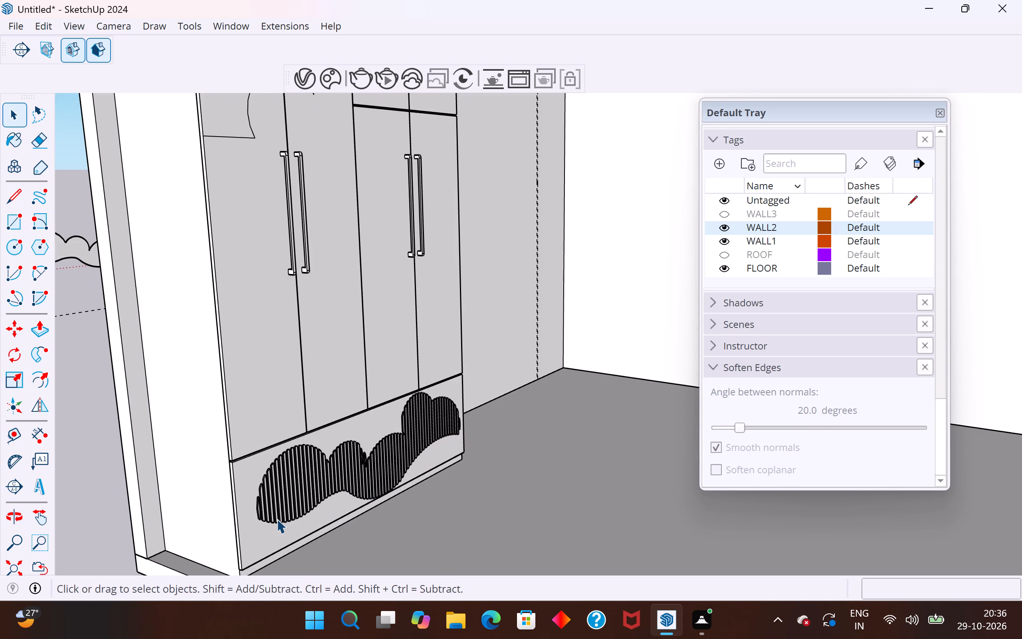
scroll(227, 532, down, 4)
scroll(236, 558, up, 9)
middle_drag(260, 547, 260, 546)
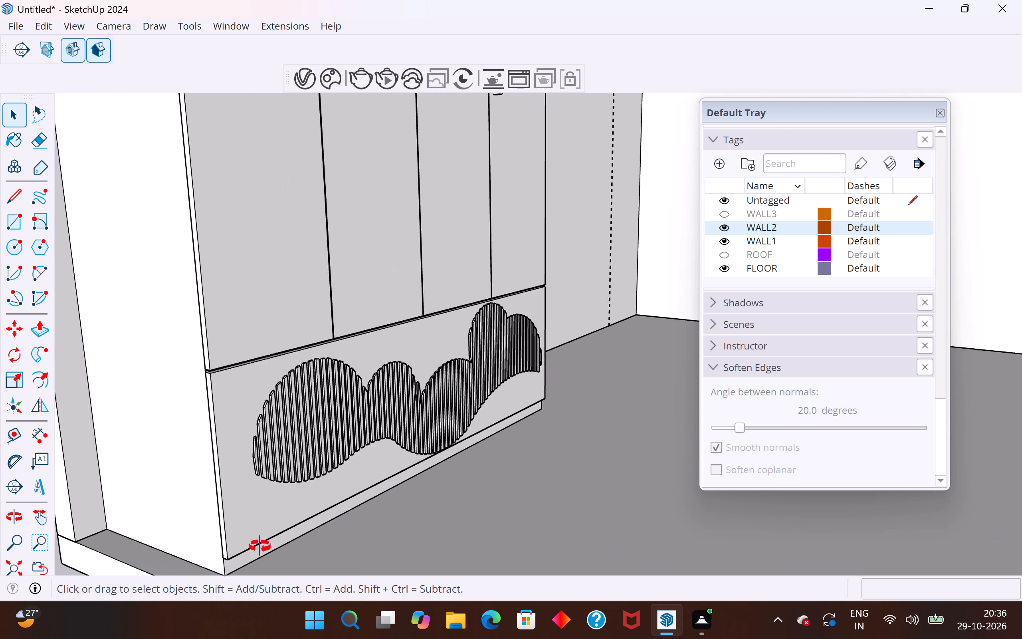
middle_drag(260, 546, 147, 393)
middle_drag(154, 409, 194, 450)
scroll(326, 473, up, 6)
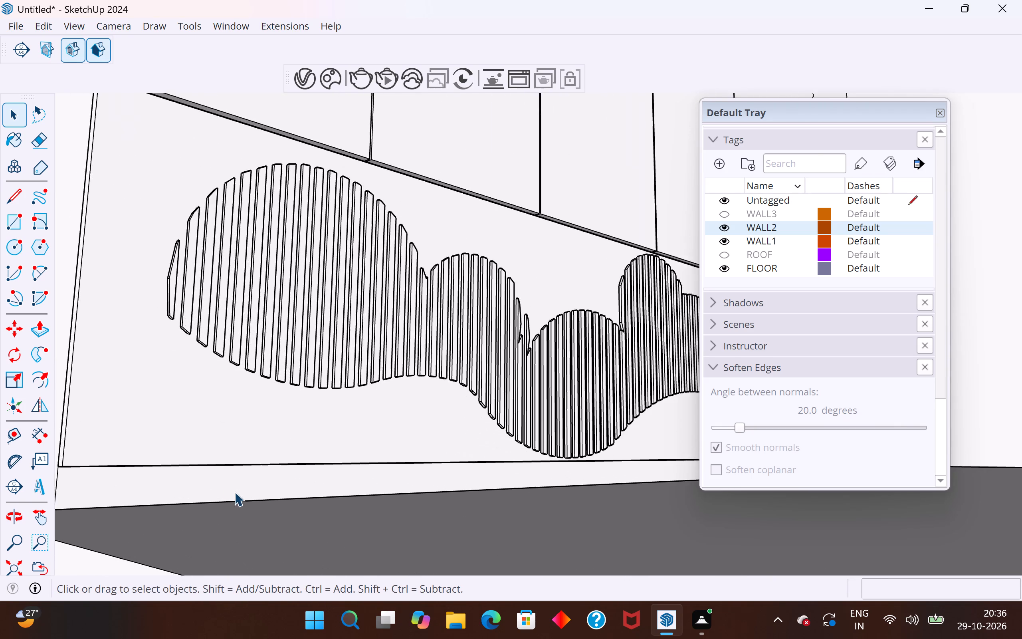
scroll(234, 492, up, 2)
middle_drag(234, 492, 332, 507)
scroll(226, 537, up, 5)
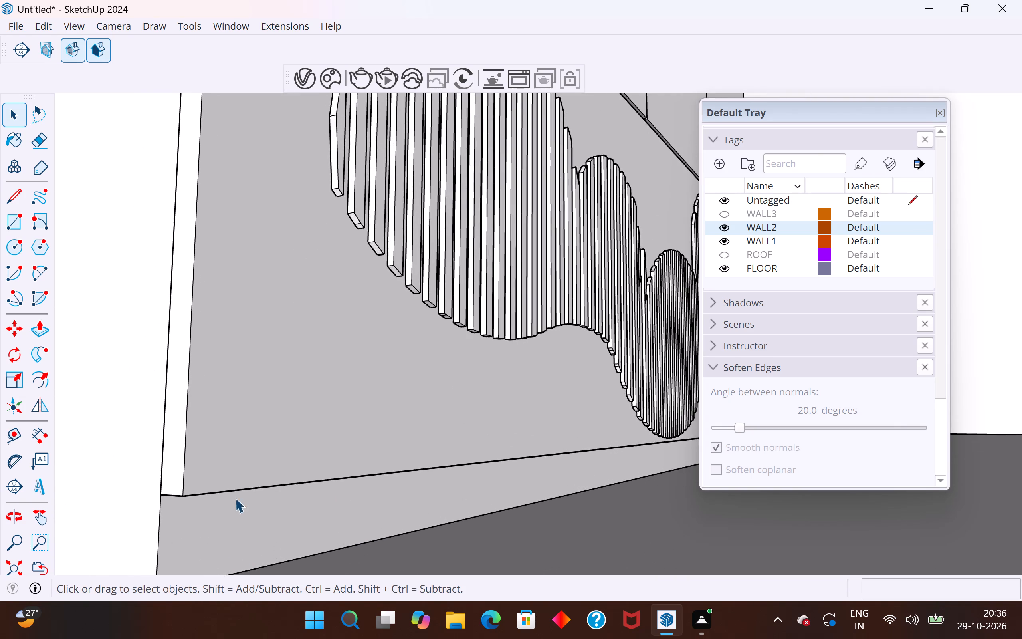
middle_drag(234, 473, 229, 409)
scroll(299, 339, down, 4)
scroll(278, 412, up, 3)
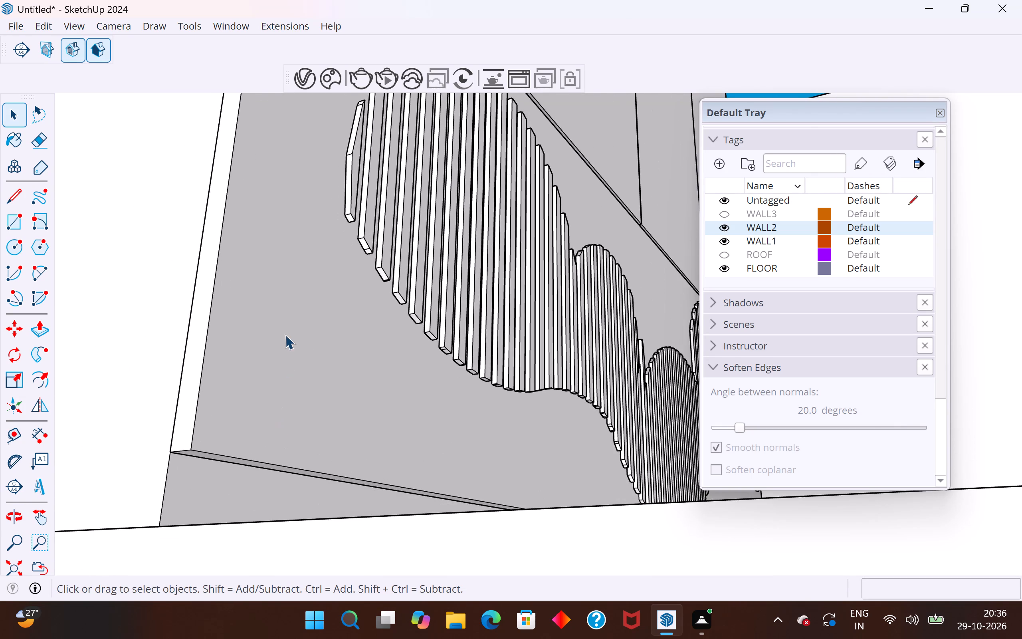
scroll(285, 335, down, 4)
middle_drag(286, 348, 291, 441)
scroll(239, 489, up, 3)
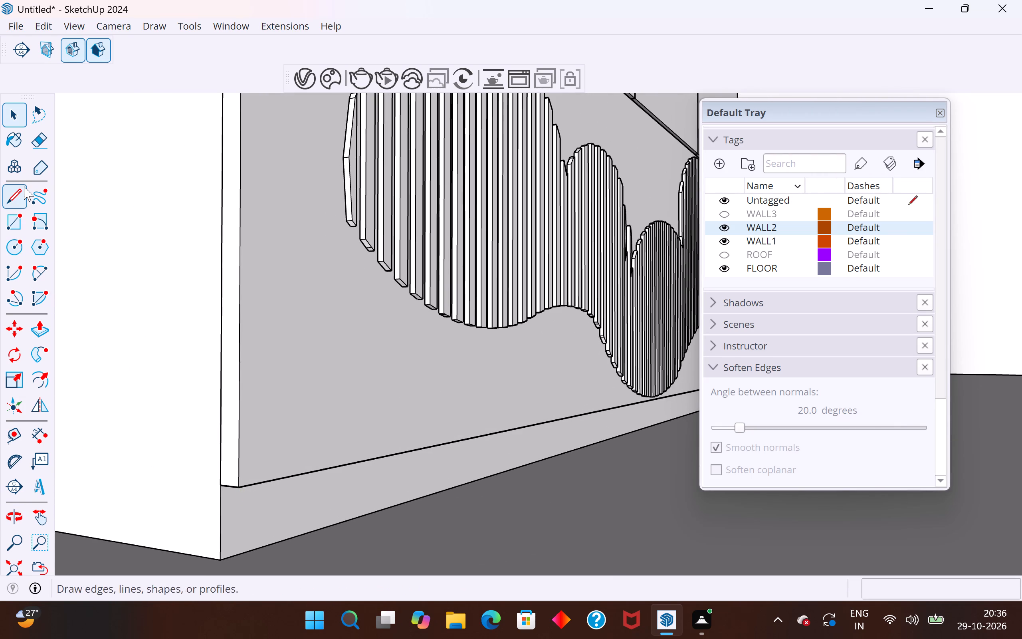
Draw a 6' line along the top of the wardrobe's plinth, from one lower corner behind the front panel to the other.
click(24, 187)
scroll(273, 560, up, 5)
middle_drag(213, 464, 164, 387)
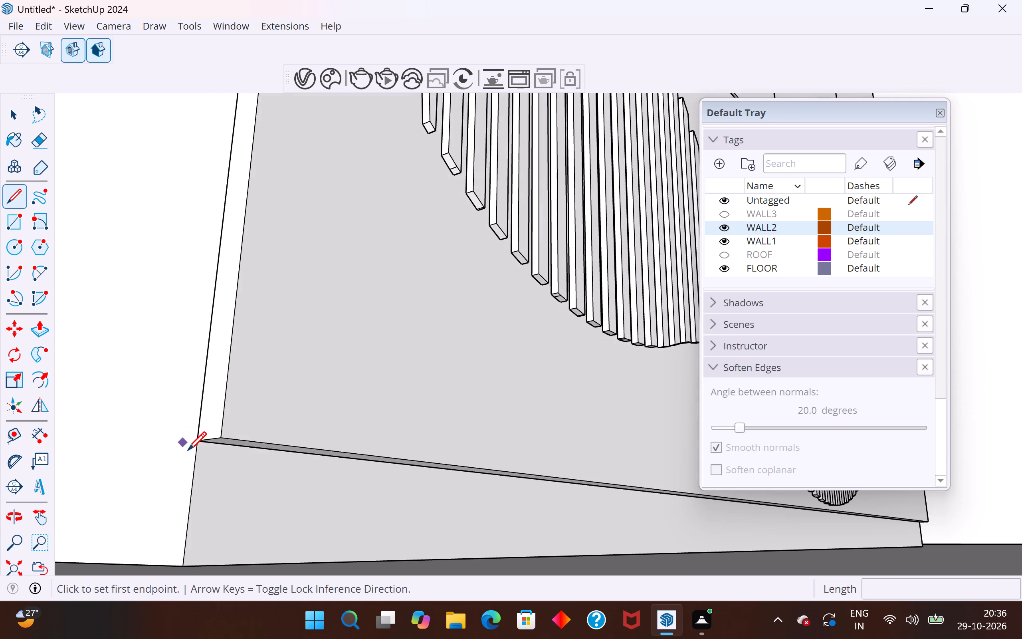
click(199, 445)
scroll(199, 445, down, 9)
middle_drag(199, 445, 145, 505)
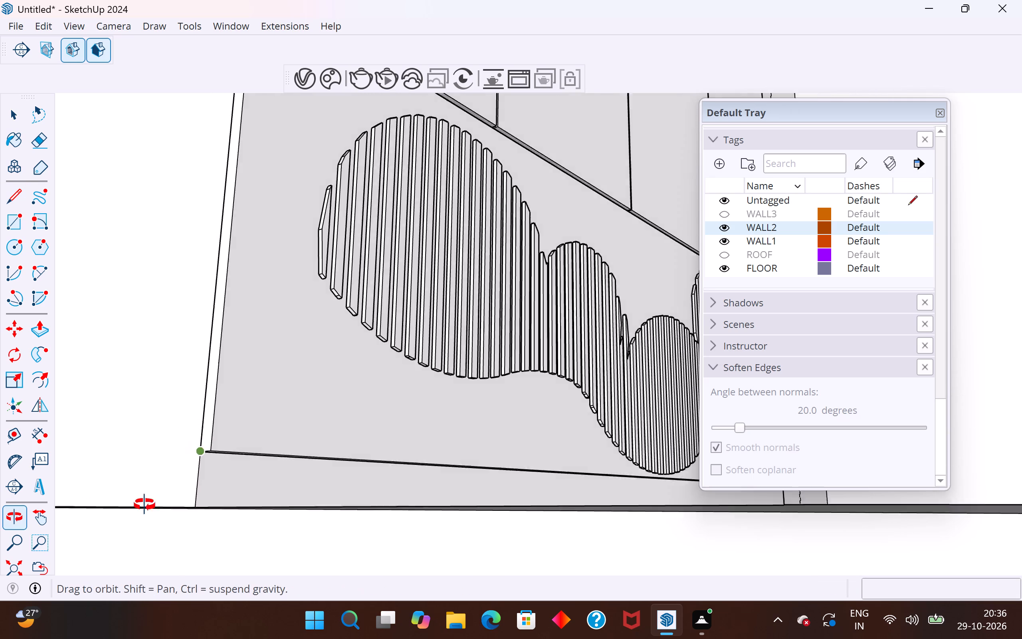
middle_drag(145, 505, 0, 623)
scroll(140, 399, down, 17)
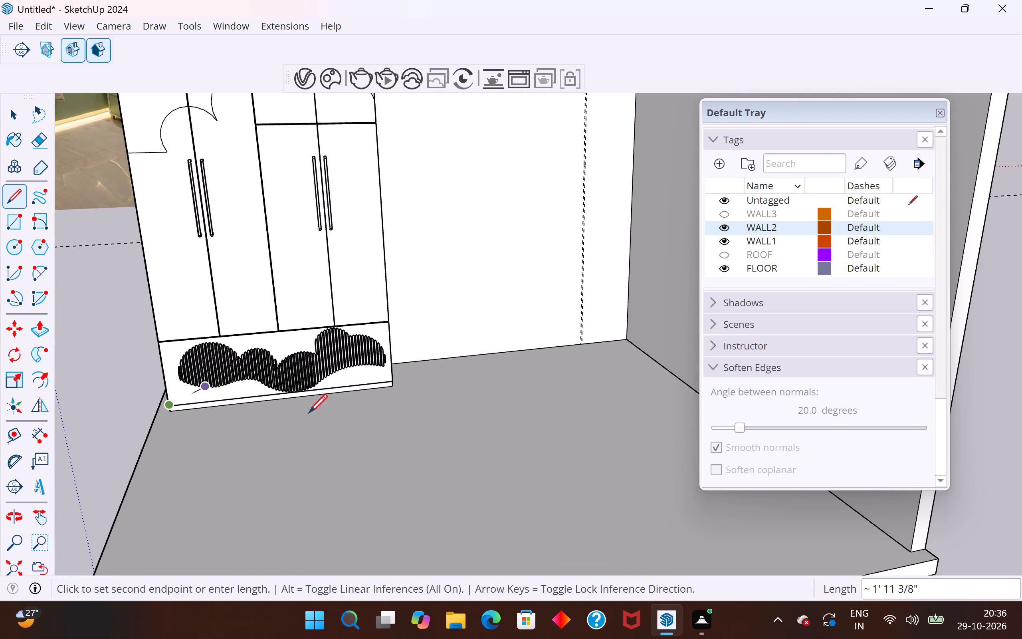
scroll(380, 419, up, 19)
middle_drag(394, 346, 92, 351)
scroll(457, 316, up, 8)
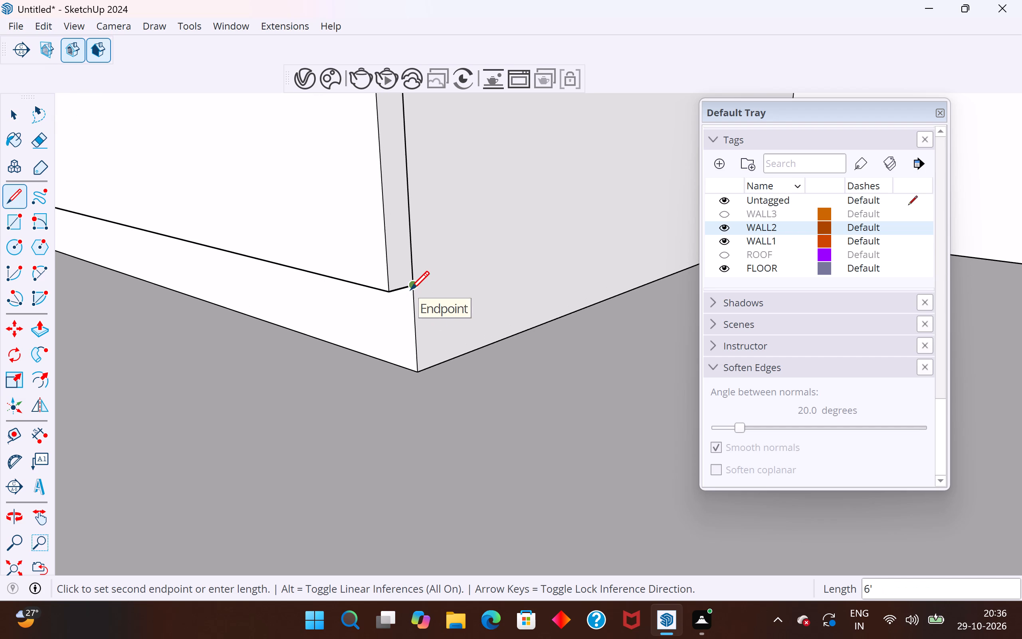
click(410, 290)
Open the wardrobe body group for editing and select the plinth strip below the front panel.
click(12, 105)
click(354, 306)
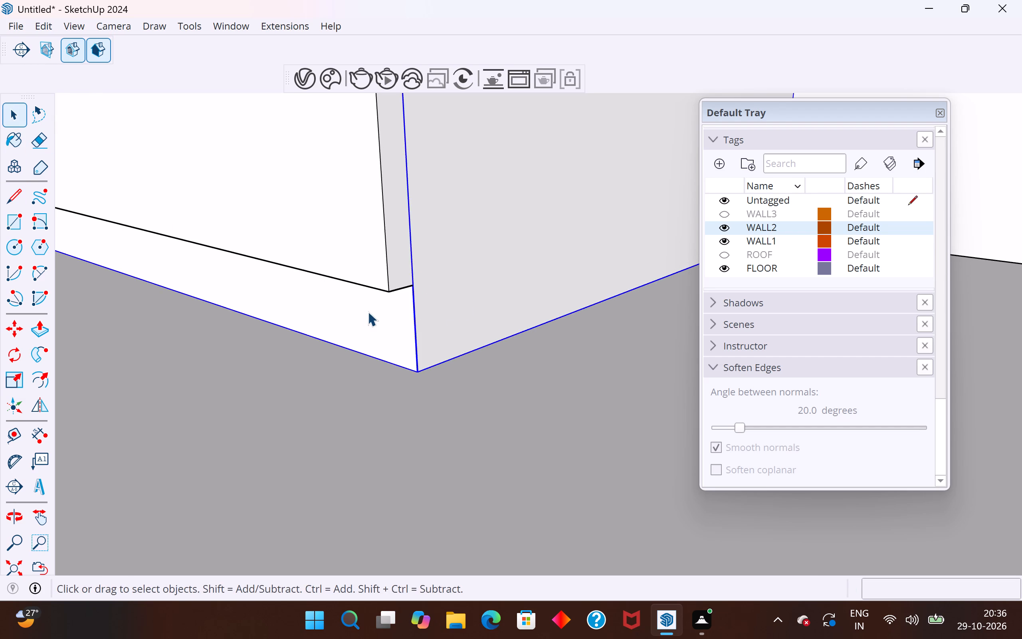
double_click(368, 312)
click(385, 308)
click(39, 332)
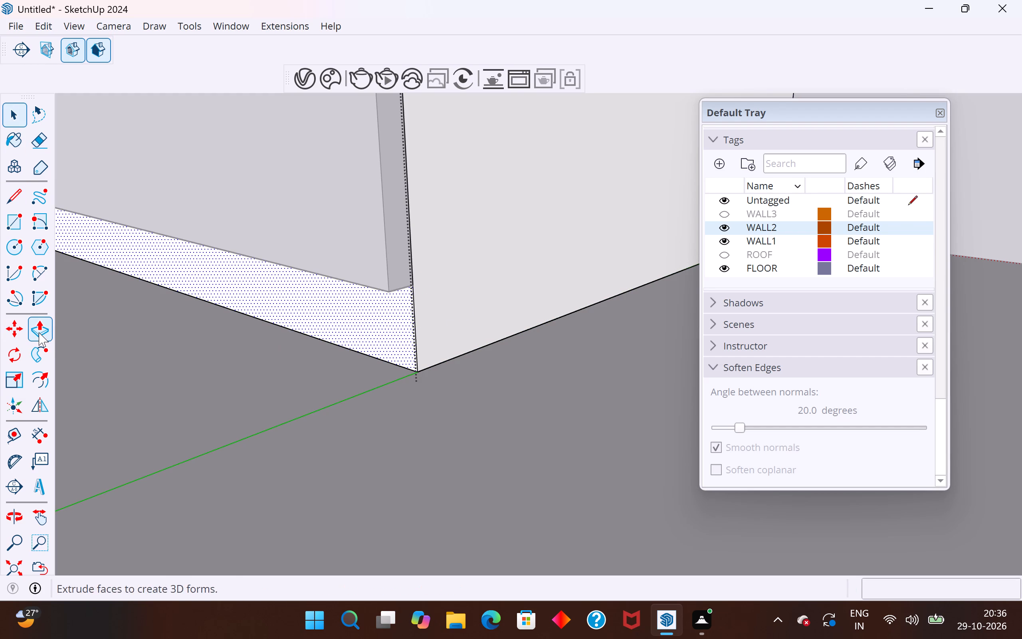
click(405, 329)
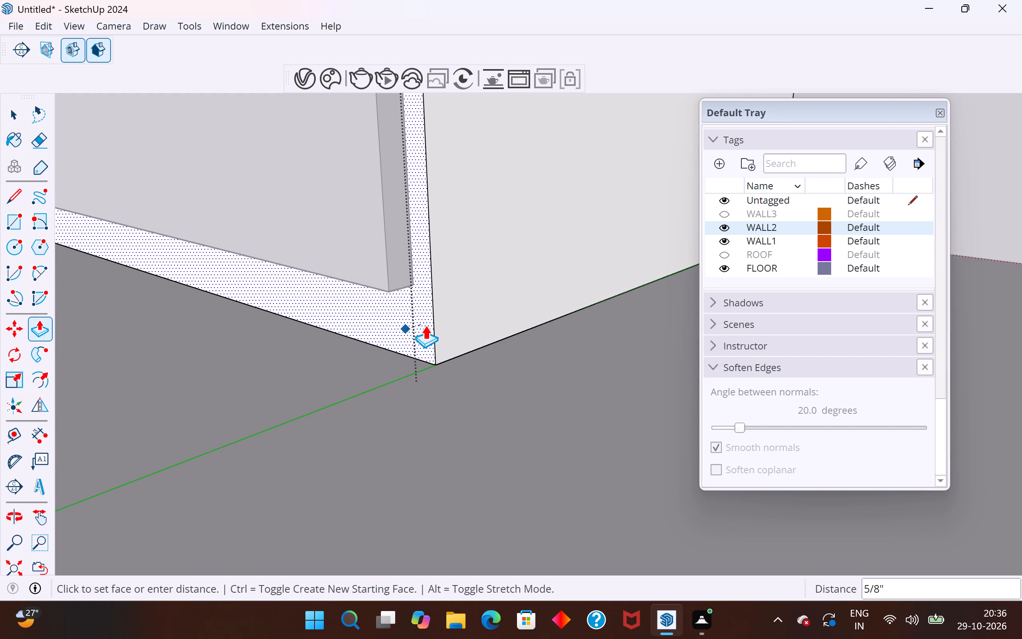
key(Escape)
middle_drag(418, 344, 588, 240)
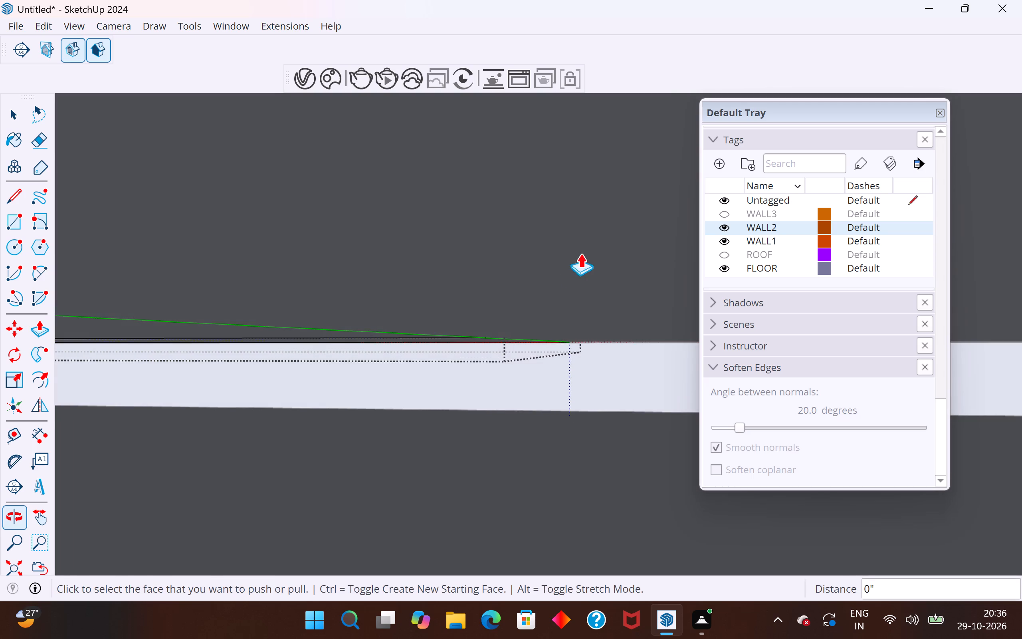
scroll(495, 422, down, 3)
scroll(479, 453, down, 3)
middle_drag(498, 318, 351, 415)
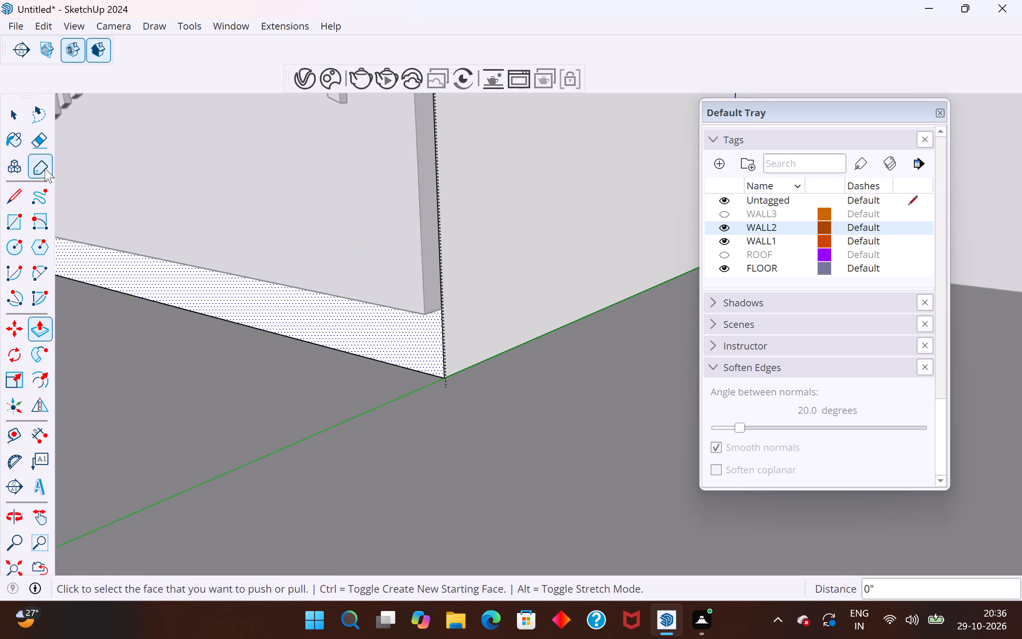
Draw a small rectangle about 1 5/8" by 2 1/4" on the wardrobe's side face, at the front corner of the plinth.
click(15, 122)
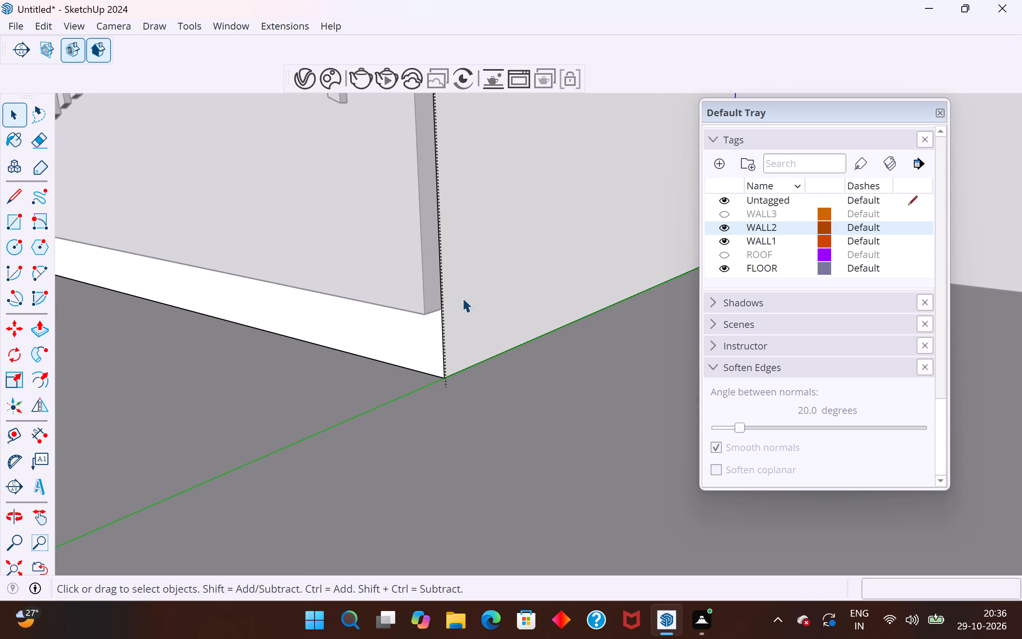
double_click(460, 310)
click(467, 307)
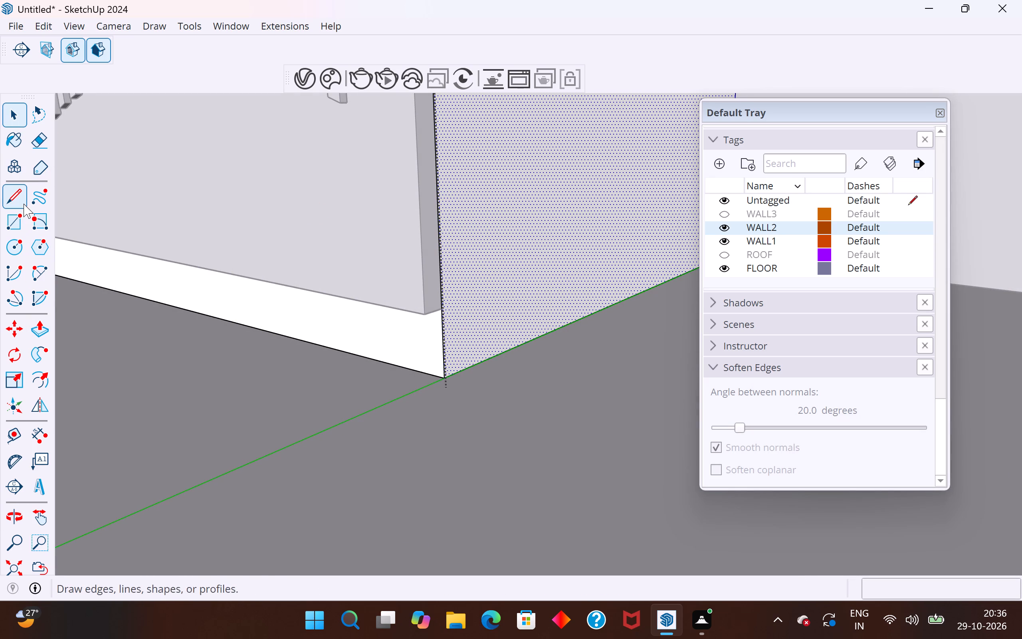
click(24, 204)
click(439, 314)
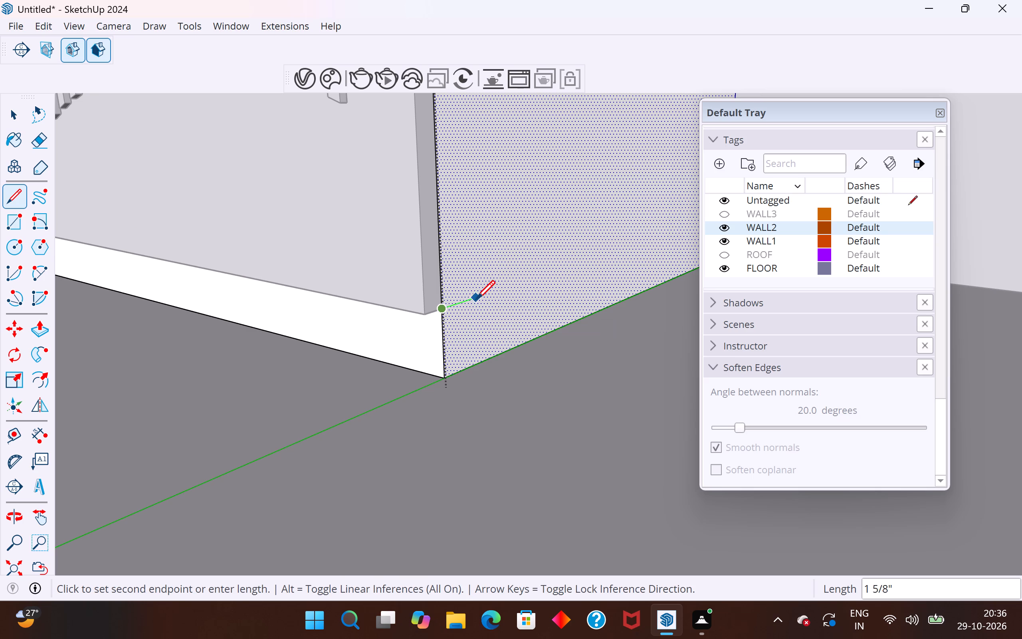
click(476, 299)
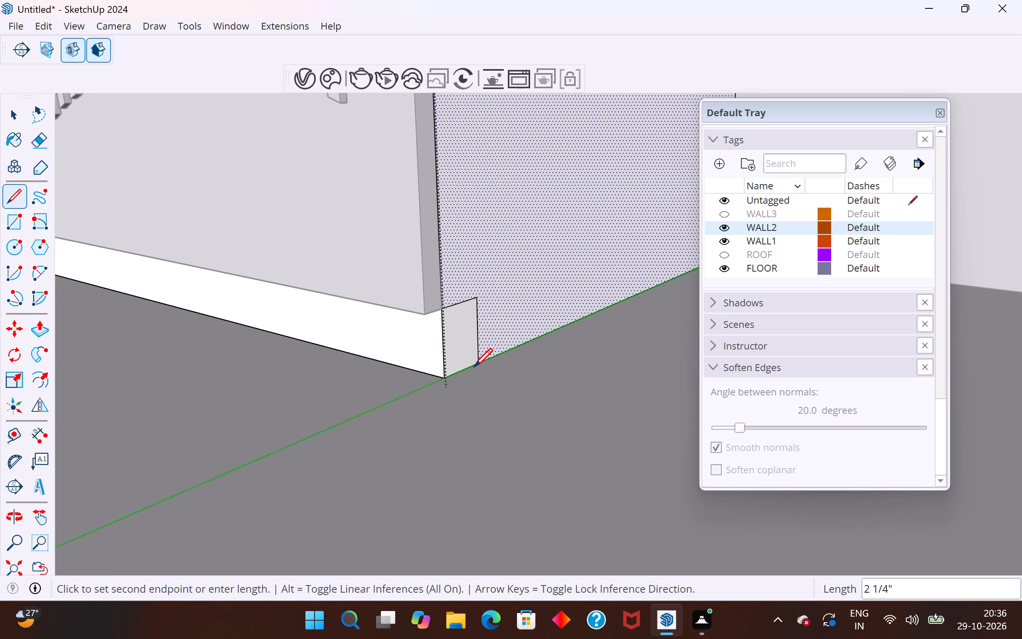
click(474, 367)
click(21, 127)
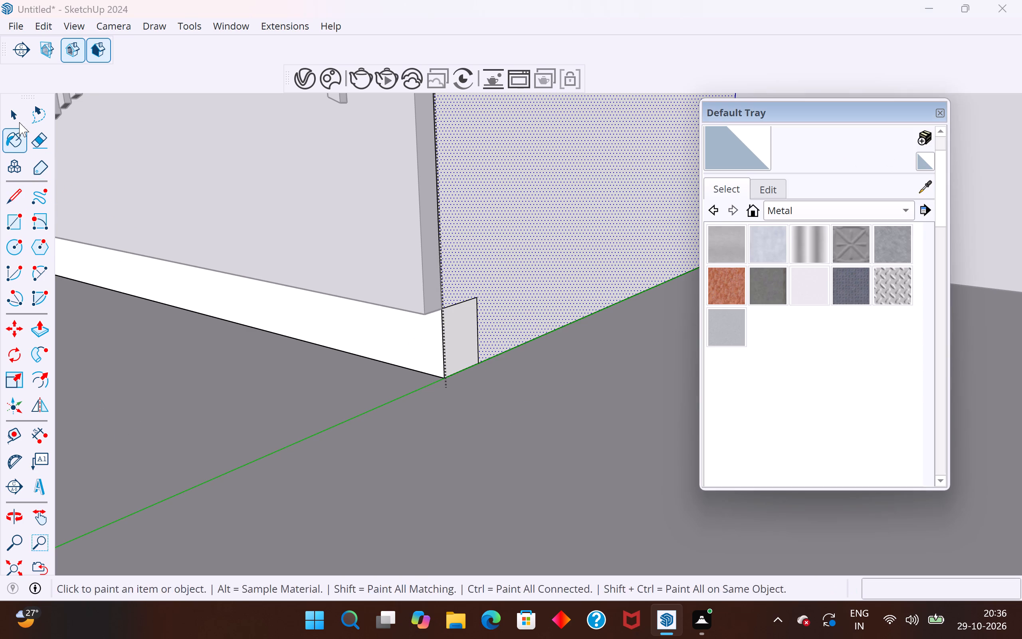
click(17, 117)
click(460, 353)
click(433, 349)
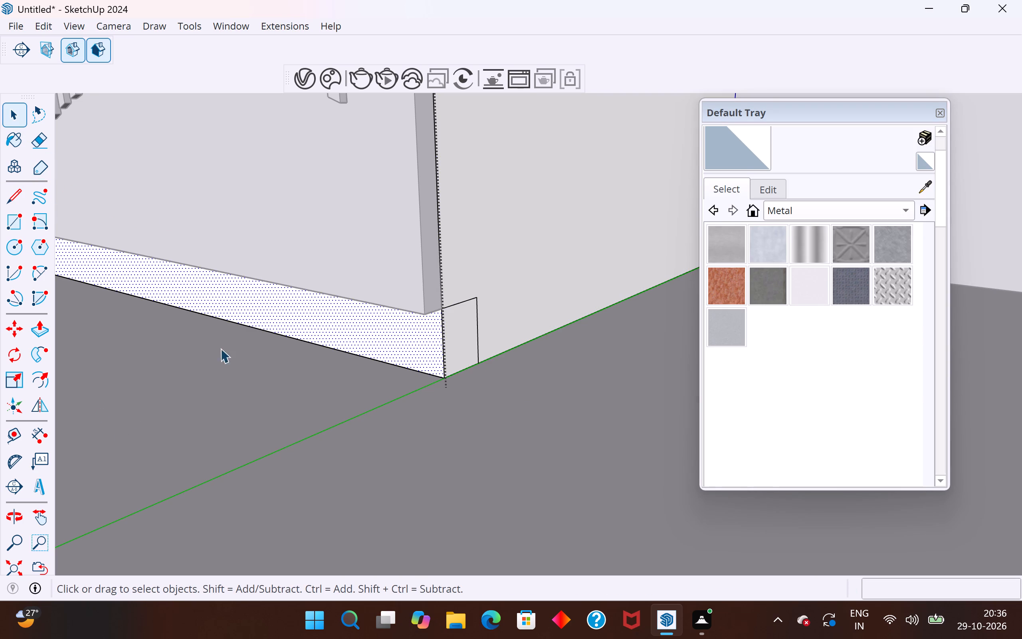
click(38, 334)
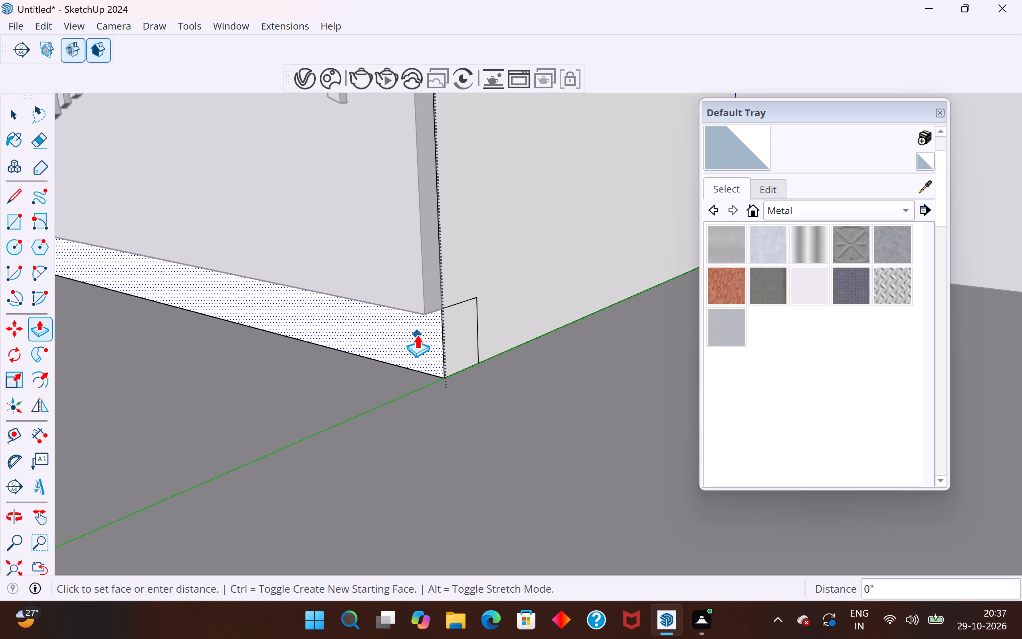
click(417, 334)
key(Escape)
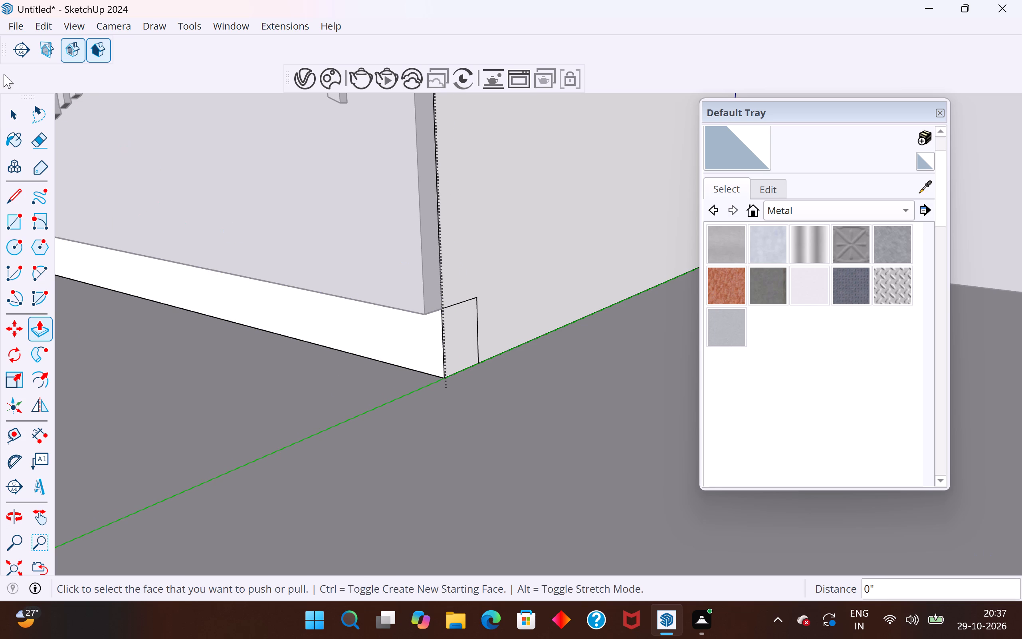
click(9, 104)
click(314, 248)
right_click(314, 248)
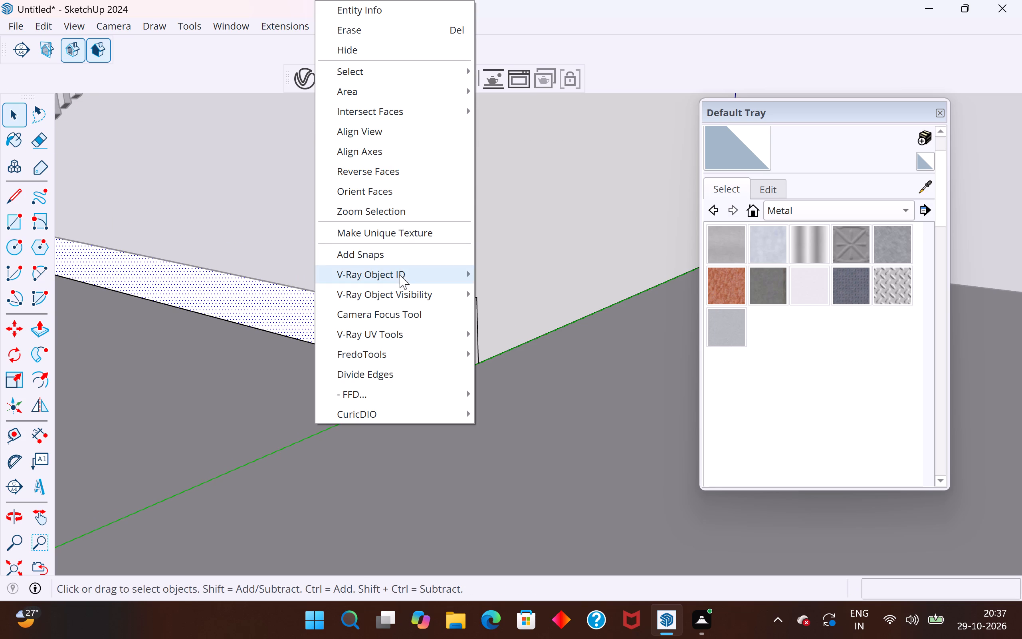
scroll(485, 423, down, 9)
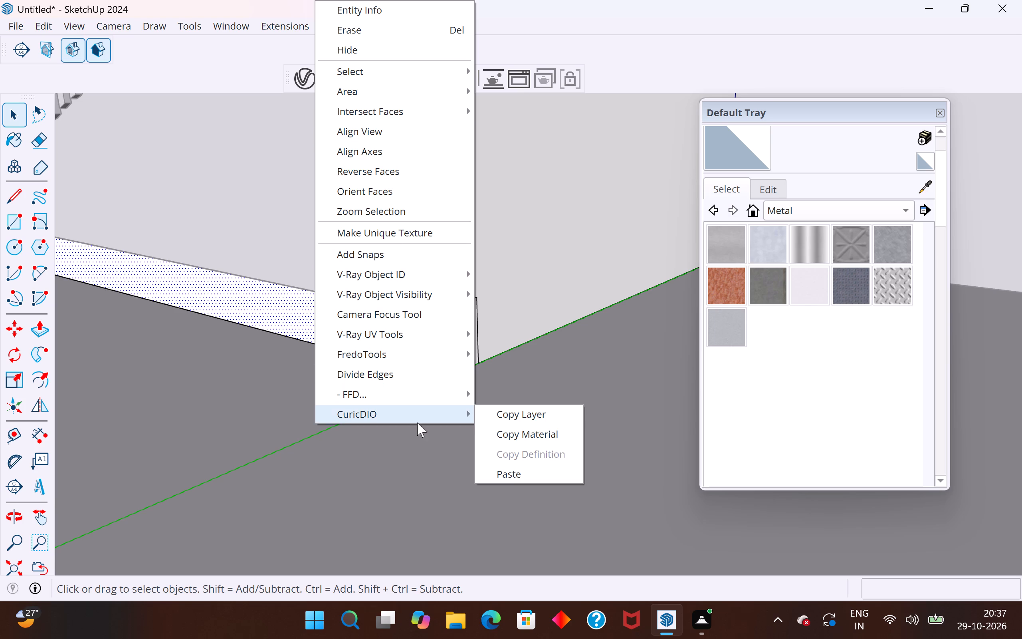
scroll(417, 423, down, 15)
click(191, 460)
Hide the front face and bounding edges of the wardrobe's lower front panel.
middle_drag(330, 419, 355, 438)
click(398, 267)
scroll(399, 267, down, 10)
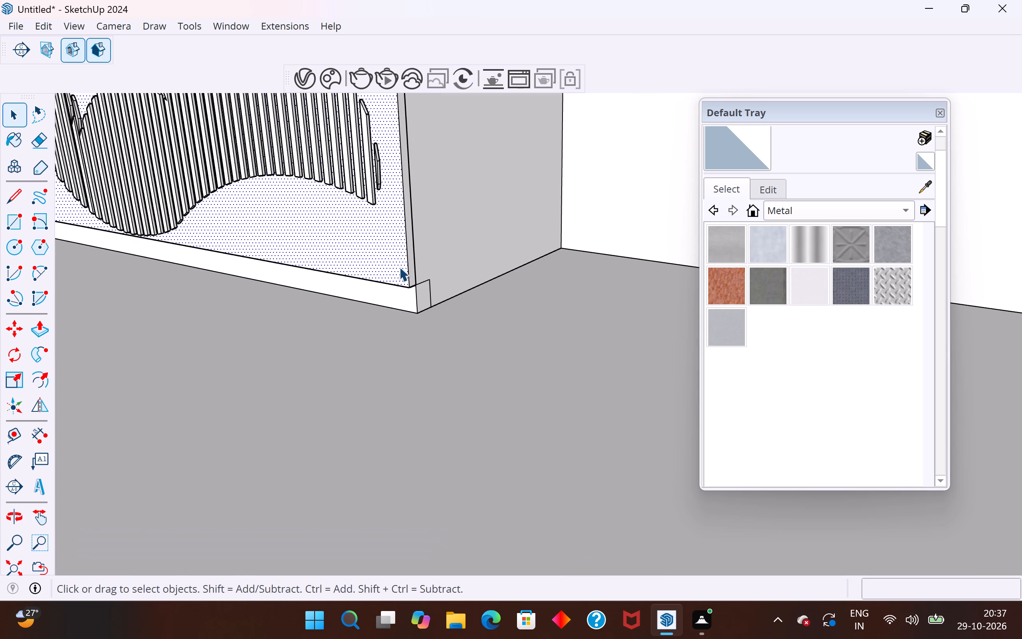
double_click(399, 267)
right_click(399, 267)
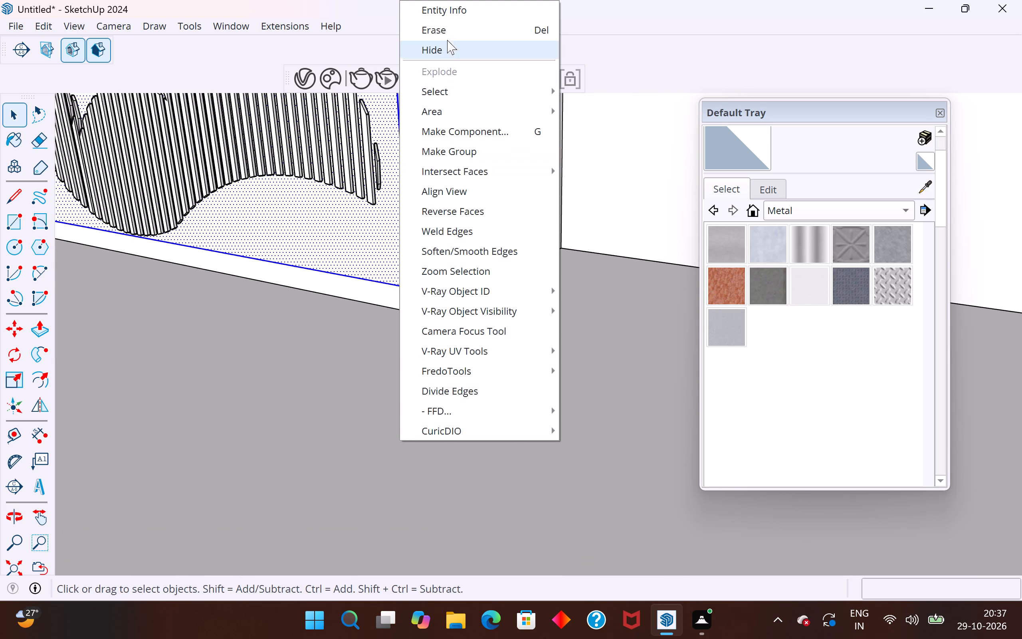
click(447, 48)
Hide the fluted cloud group on the wardrobe's lower front.
click(332, 174)
right_click(332, 174)
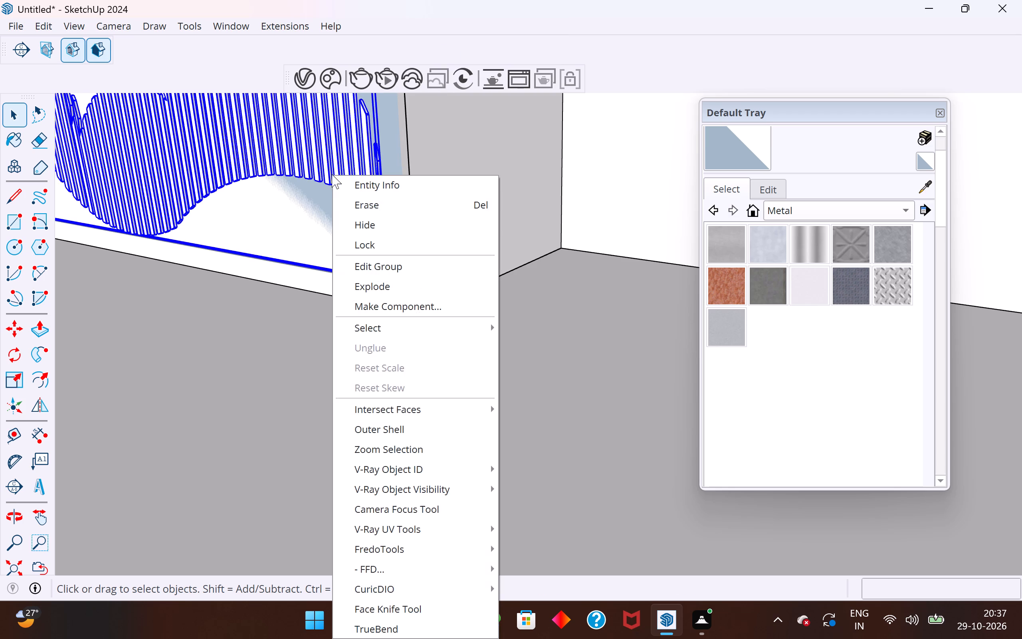
click(347, 228)
Hide the remaining inner face and bounding edges of the wardrobe's lower front panel.
middle_drag(406, 294, 458, 289)
middle_drag(464, 289, 538, 386)
scroll(582, 340, down, 14)
middle_drag(421, 365, 692, 320)
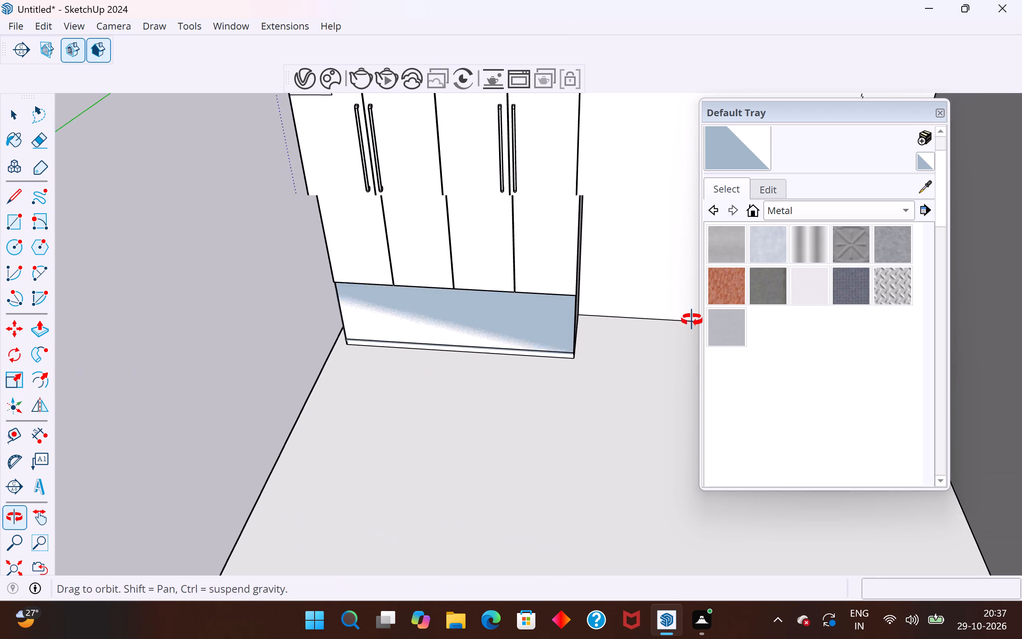
middle_drag(692, 320, 723, 320)
scroll(380, 437, up, 4)
middle_drag(343, 470, 497, 277)
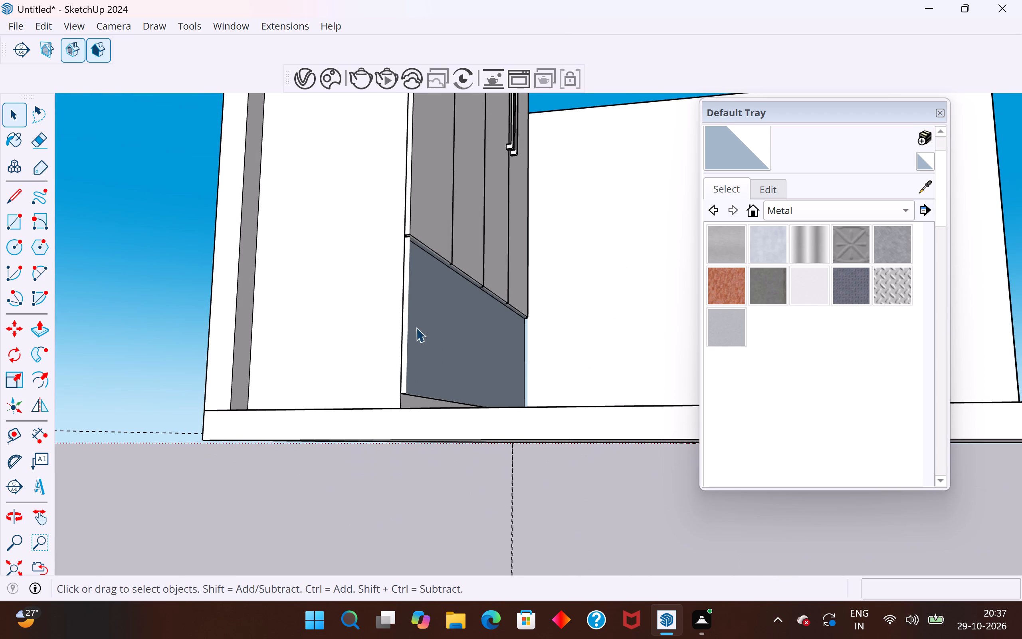
click(404, 303)
scroll(410, 291, up, 5)
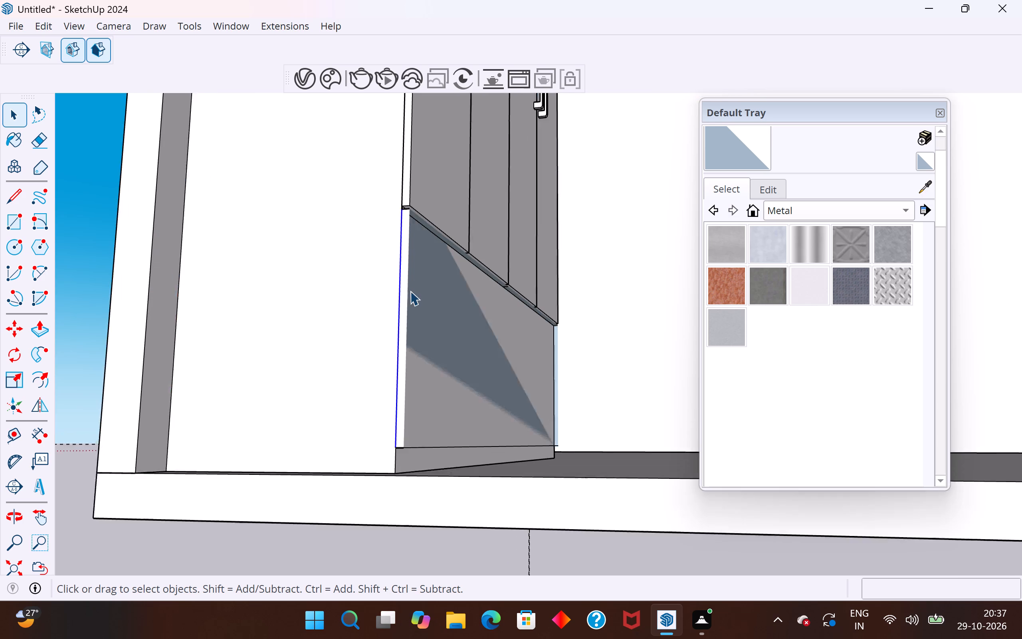
click(408, 260)
double_click(443, 333)
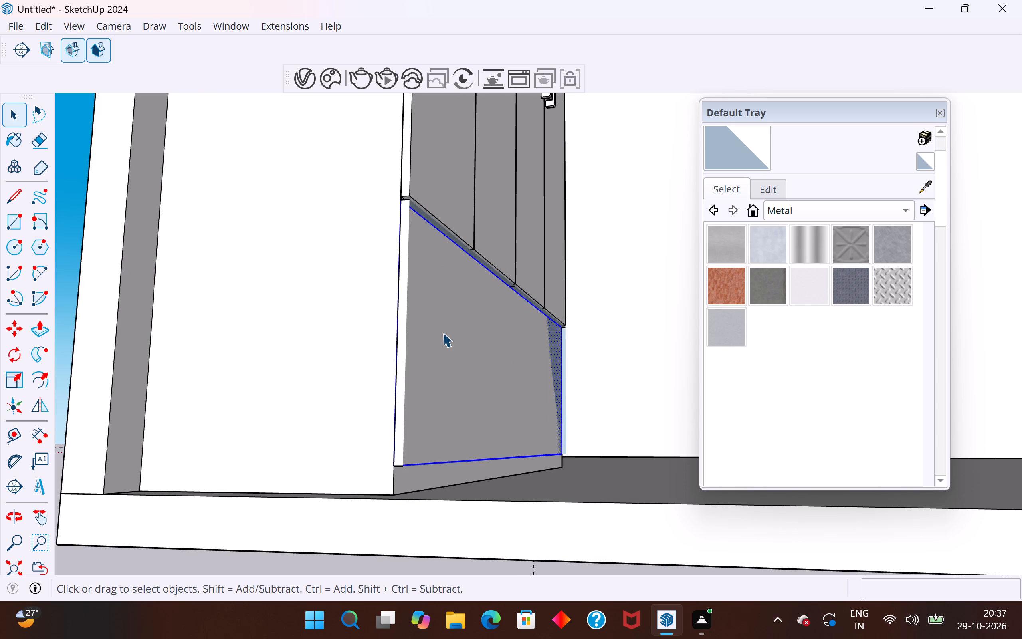
right_click(443, 333)
click(495, 52)
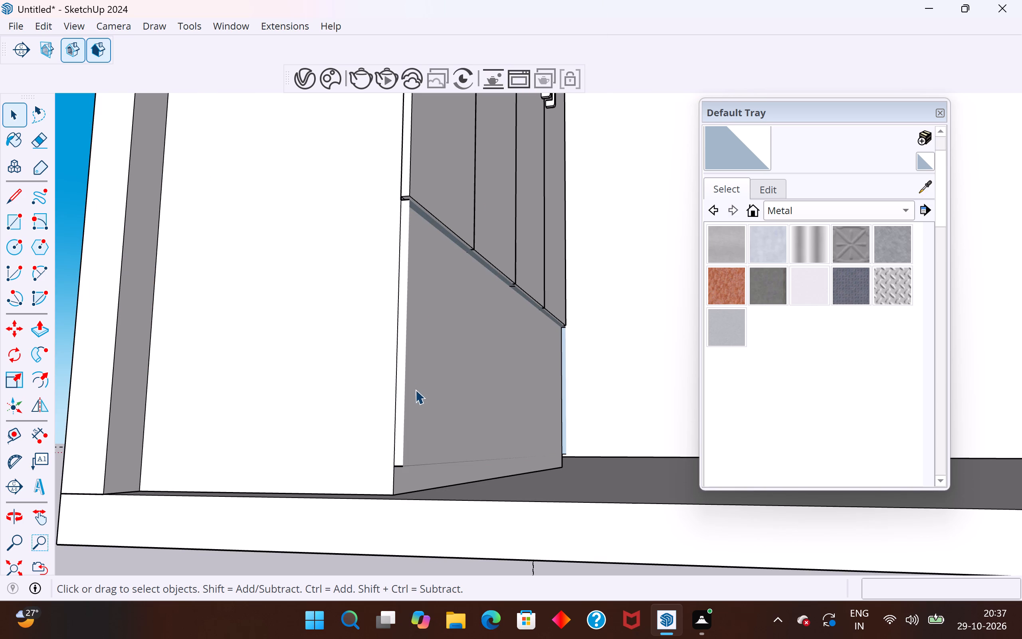
Examine the wardrobe's lower corners where the side panel meets the plinth strip.
middle_drag(434, 400, 336, 505)
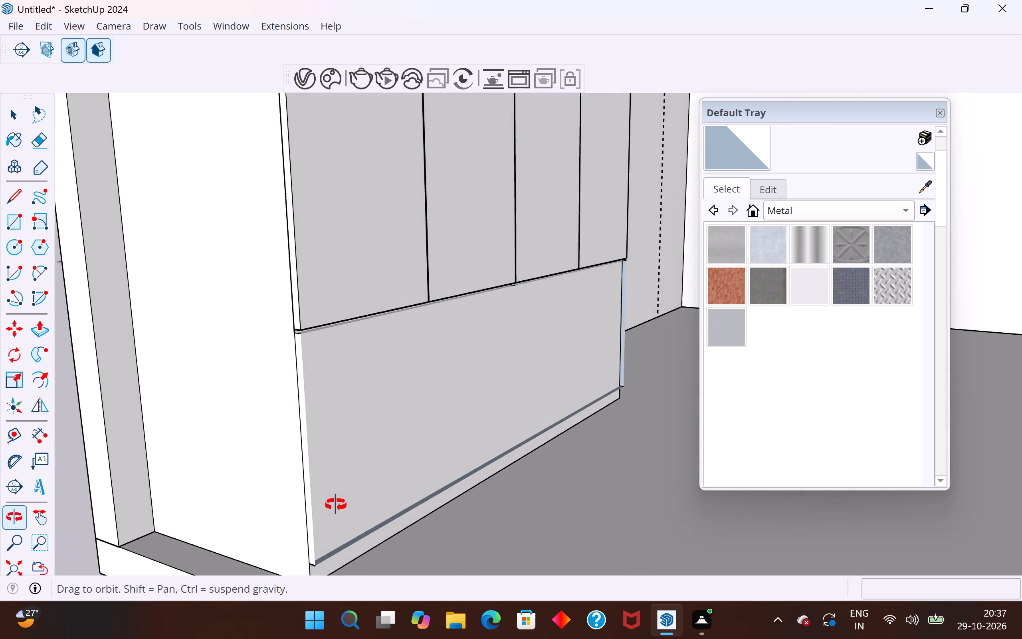
middle_drag(336, 505, 353, 505)
middle_drag(358, 494, 382, 362)
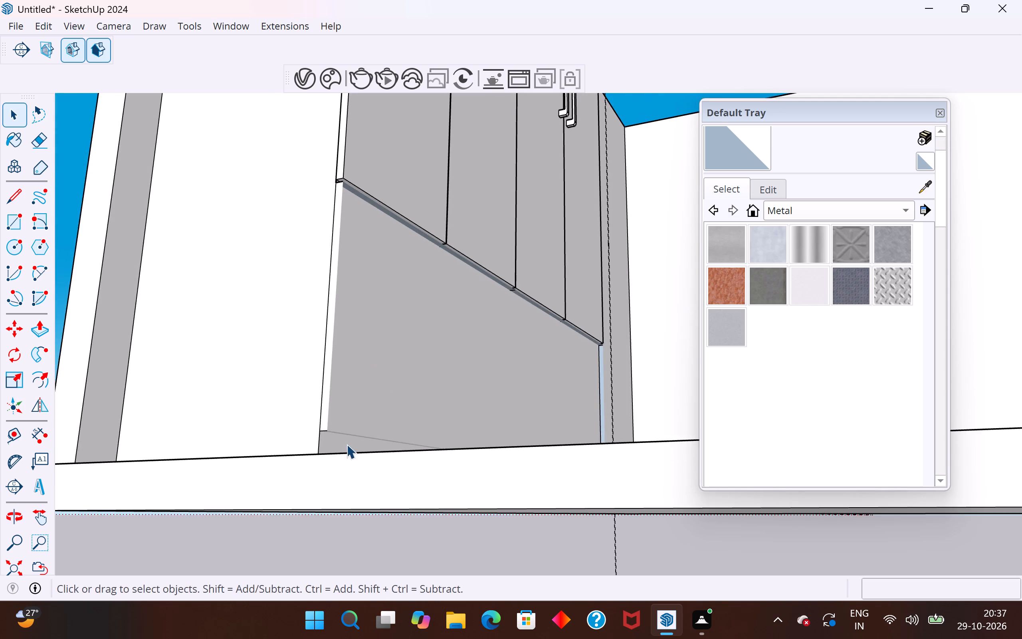
scroll(346, 444, up, 8)
middle_drag(314, 422, 321, 473)
scroll(321, 473, up, 7)
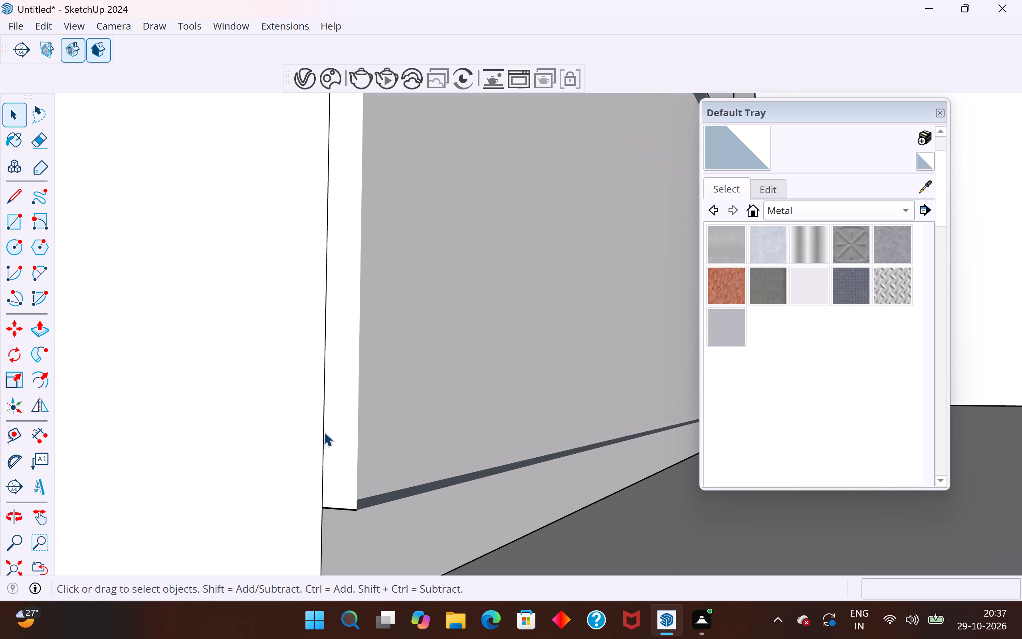
scroll(323, 388, down, 5)
scroll(326, 466, up, 8)
middle_drag(326, 466, 302, 395)
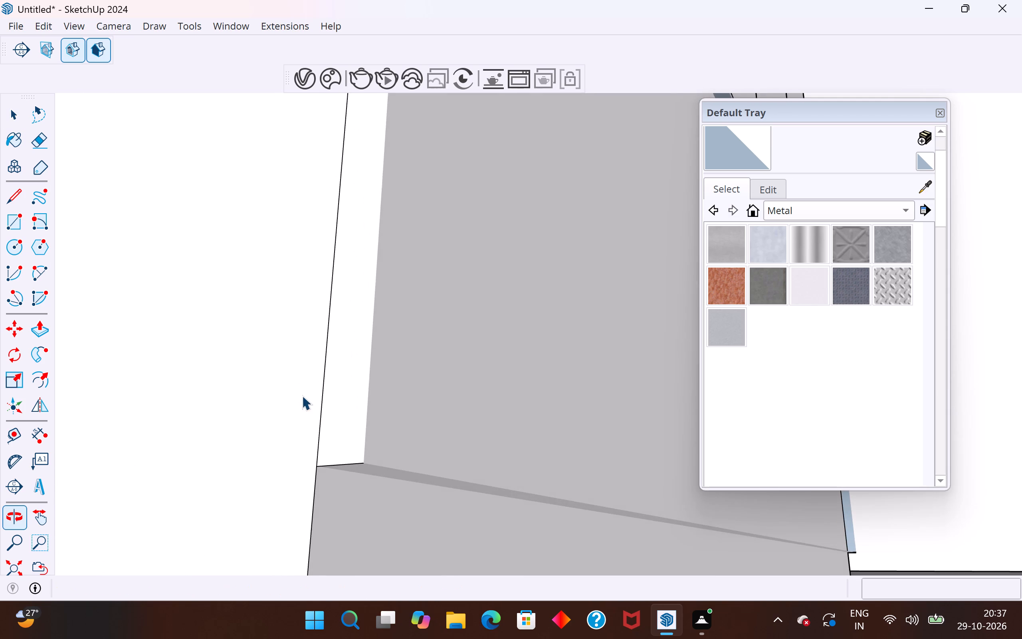
scroll(317, 279, down, 5)
middle_drag(382, 308, 367, 390)
scroll(237, 420, down, 5)
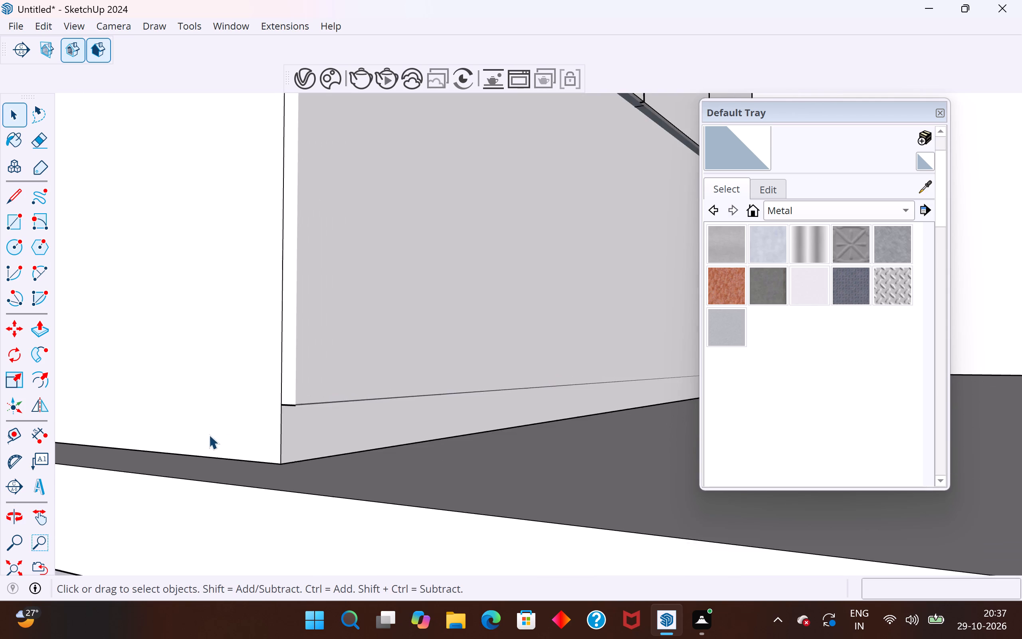
scroll(209, 435, down, 7)
scroll(545, 409, up, 8)
scroll(472, 344, down, 4)
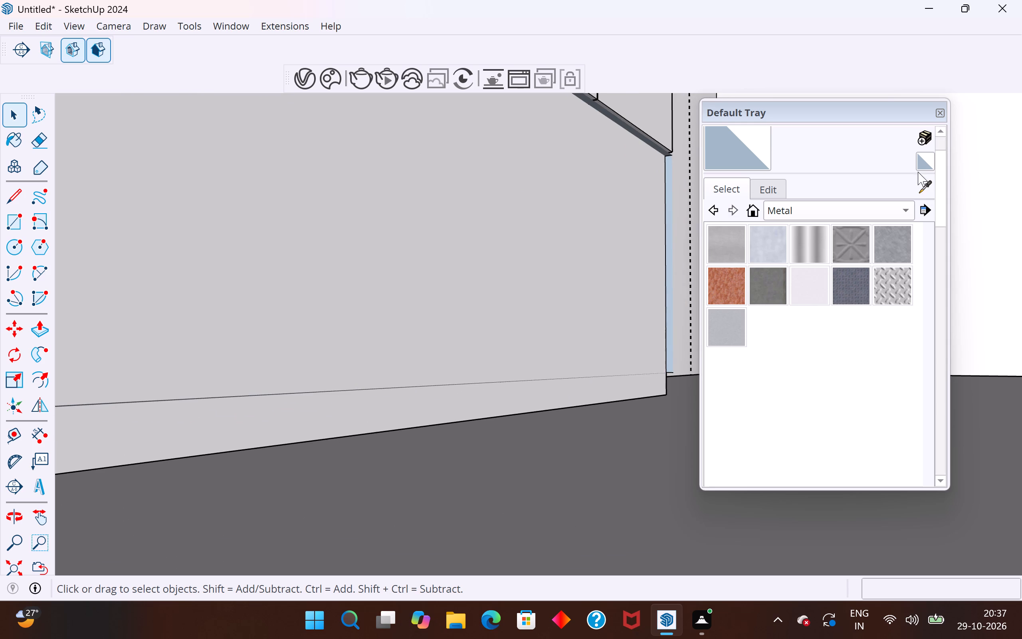
Close the materials tray and draw a 6' line along the plinth's top edge between the wardrobe's lower front corners.
click(941, 111)
middle_drag(708, 335, 699, 341)
scroll(558, 437, up, 9)
middle_drag(565, 418, 581, 395)
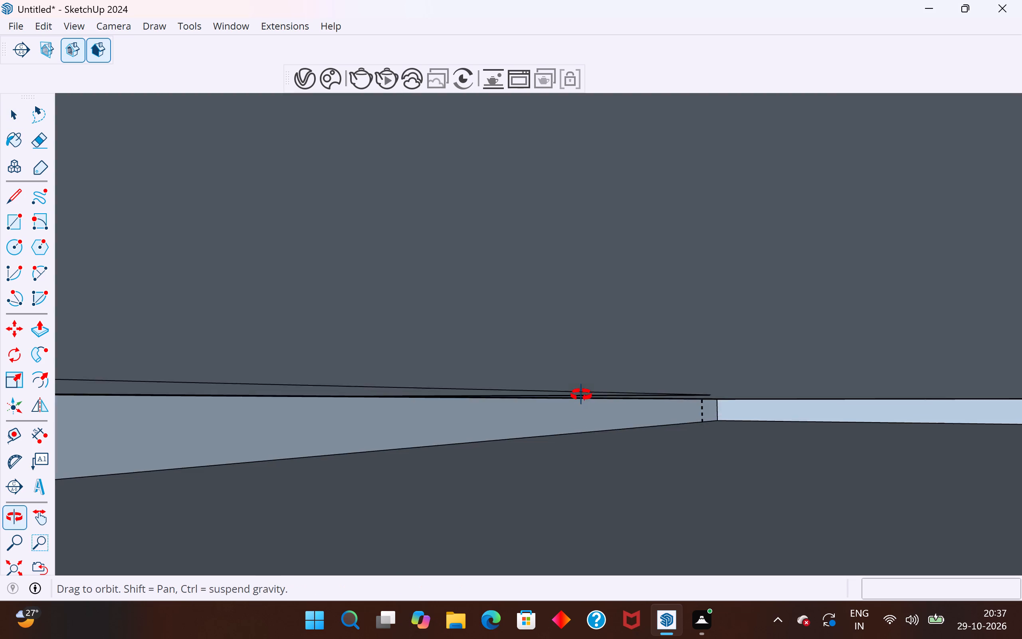
middle_drag(581, 395, 628, 397)
click(20, 191)
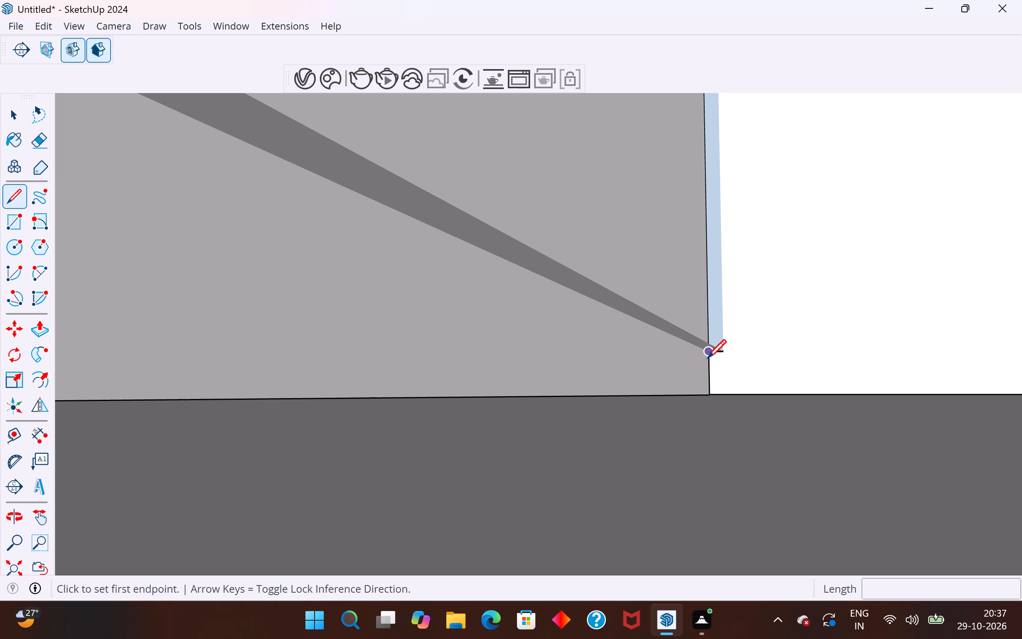
click(708, 357)
scroll(708, 357, down, 11)
middle_drag(704, 340, 702, 431)
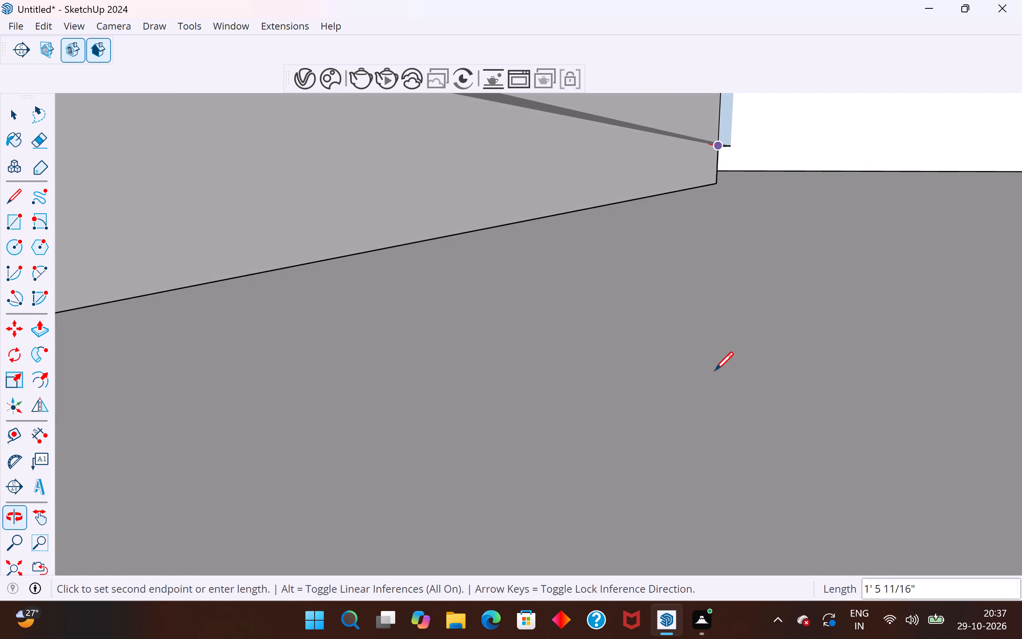
scroll(745, 286, down, 20)
scroll(745, 286, down, 5)
scroll(621, 343, up, 11)
scroll(612, 307, up, 7)
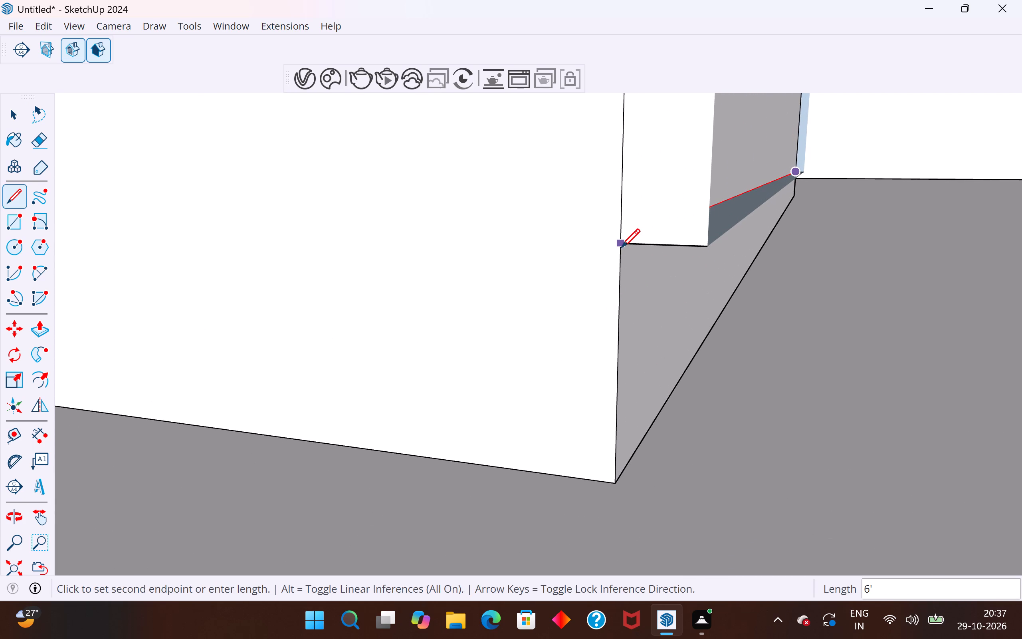
click(621, 247)
Open the wardrobe body group for editing and draw a 6' line across its front face along the plinth's top.
click(11, 105)
click(659, 314)
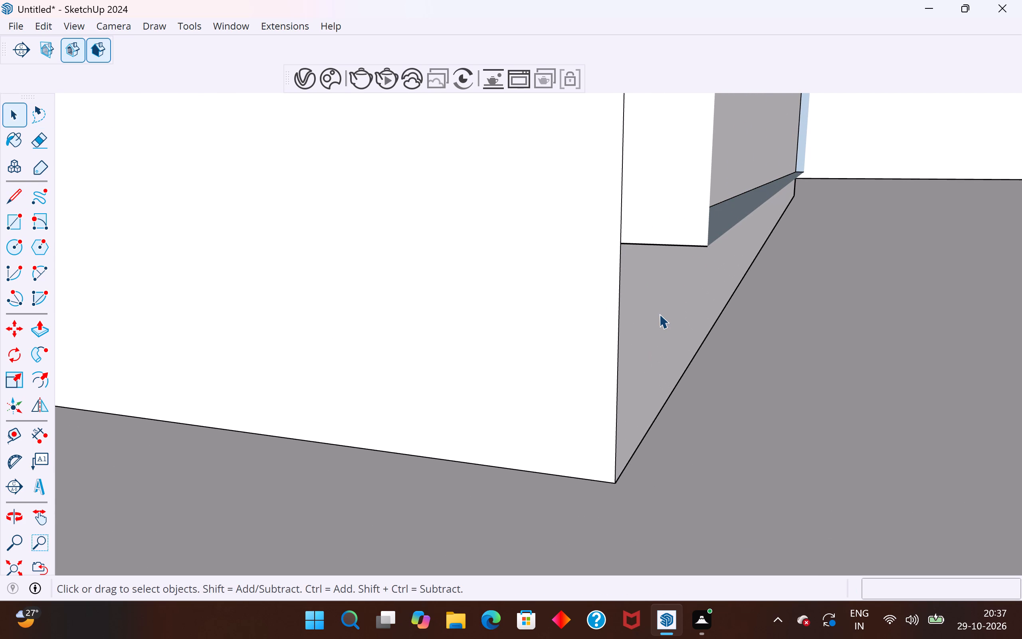
click(661, 306)
middle_drag(671, 298, 610, 212)
double_click(675, 325)
double_click(747, 316)
click(737, 341)
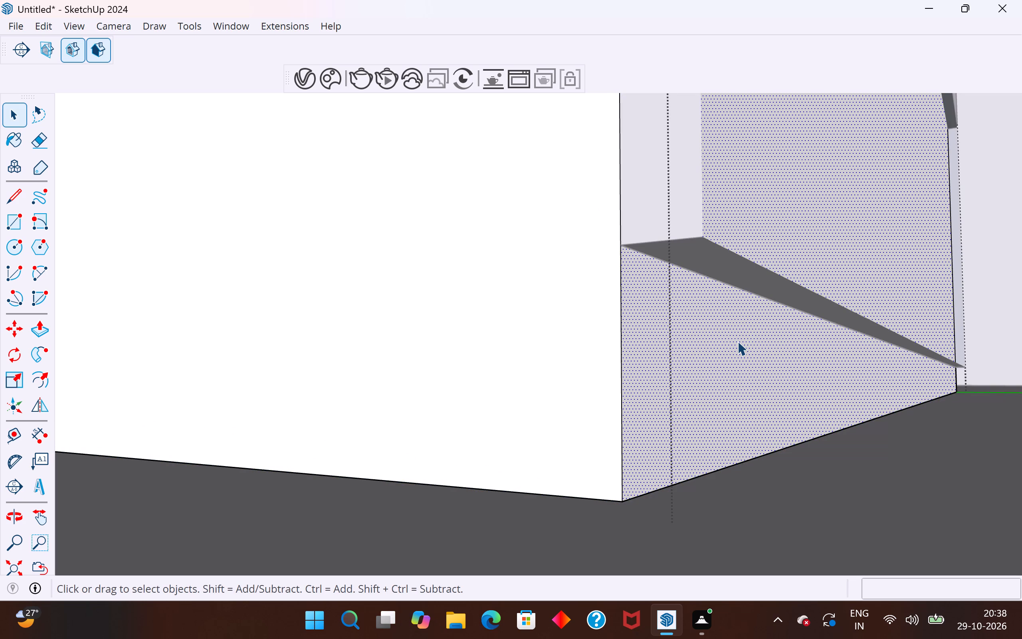
double_click(750, 373)
click(8, 195)
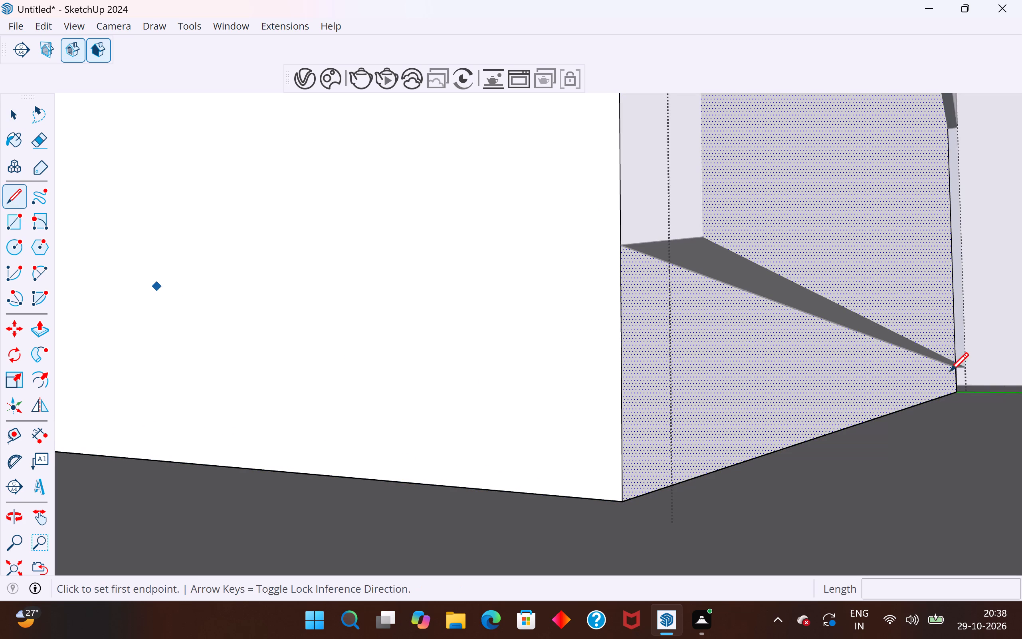
click(957, 373)
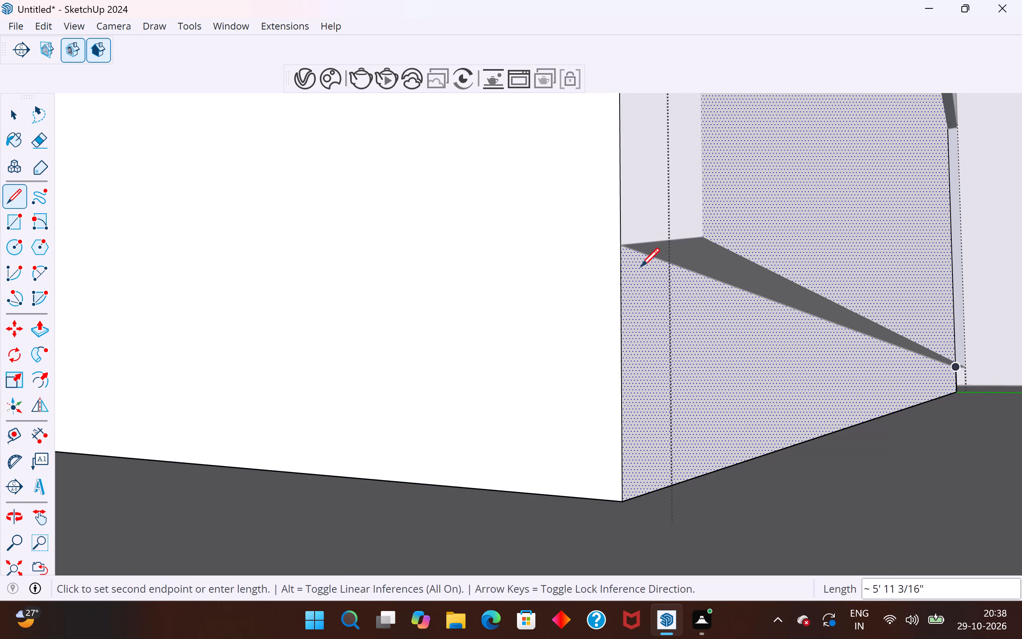
click(620, 254)
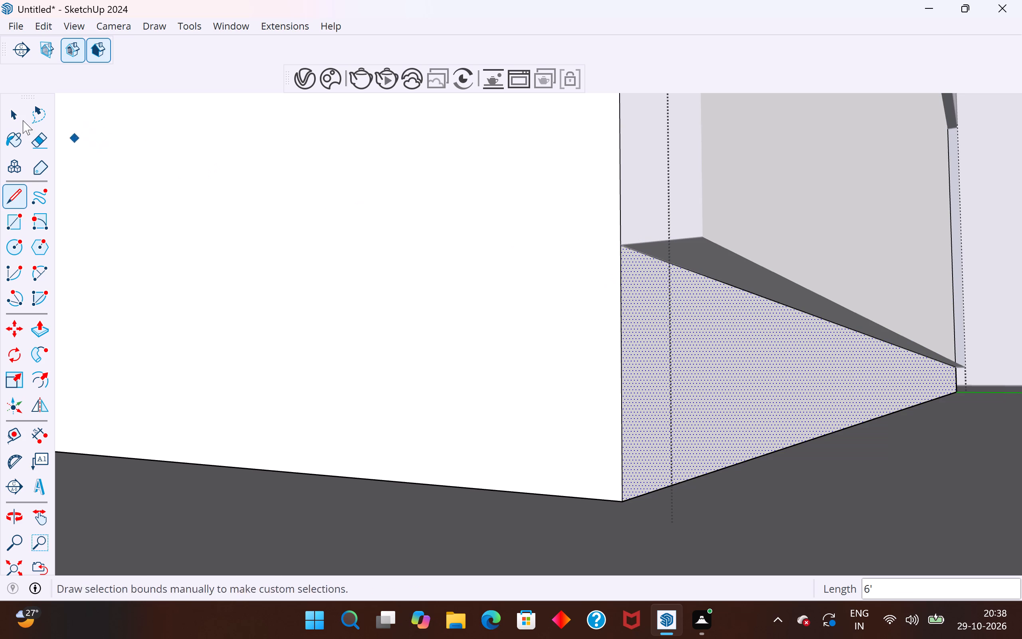
Push the plinth's front face 1/2" inward with Push/Pull.
click(11, 115)
click(714, 401)
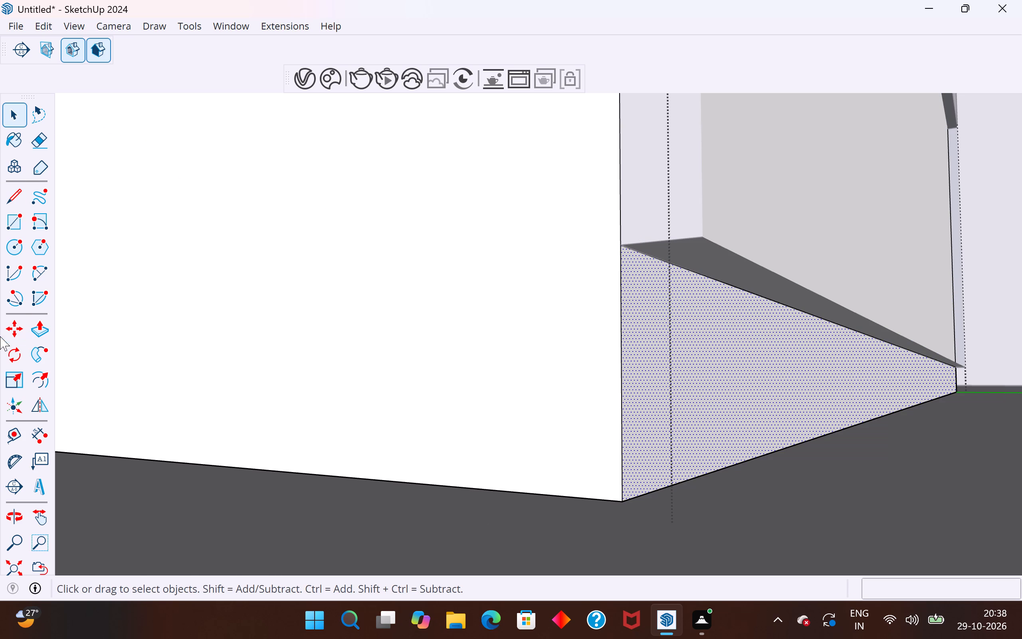
click(40, 322)
click(676, 386)
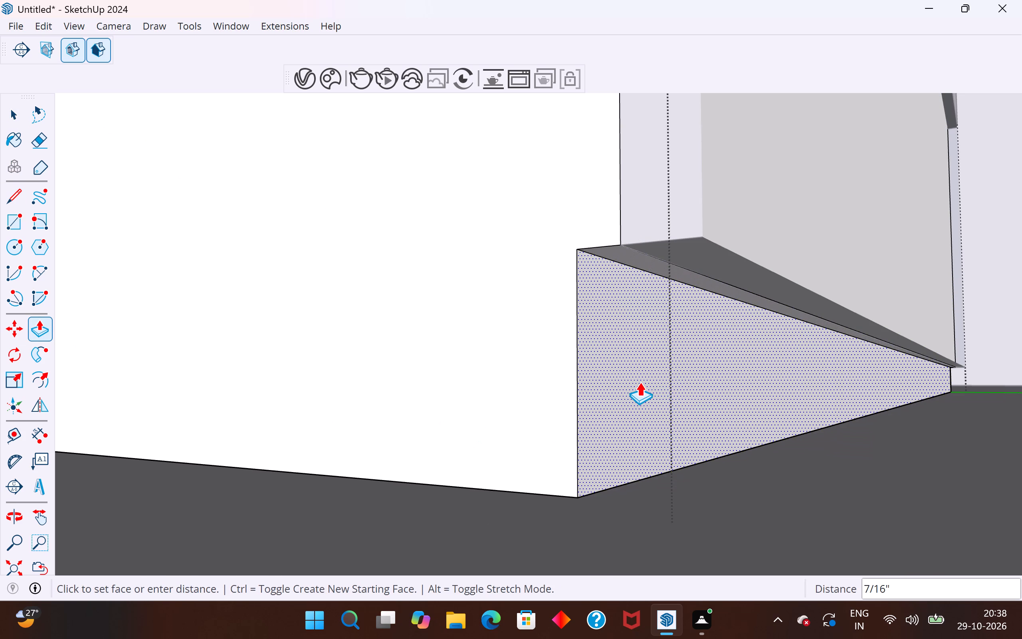
click(630, 382)
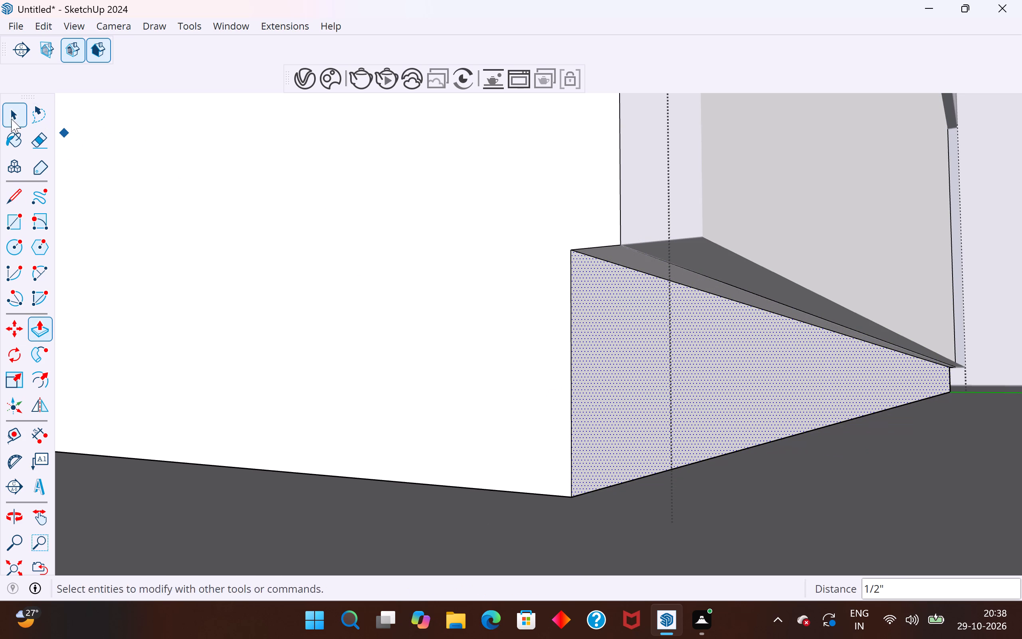
click(7, 119)
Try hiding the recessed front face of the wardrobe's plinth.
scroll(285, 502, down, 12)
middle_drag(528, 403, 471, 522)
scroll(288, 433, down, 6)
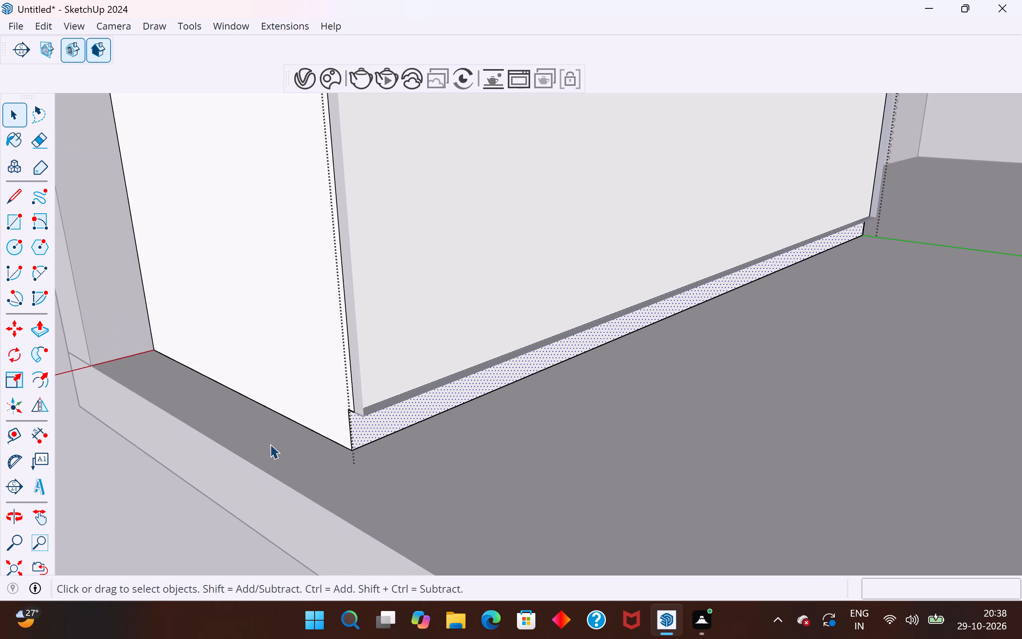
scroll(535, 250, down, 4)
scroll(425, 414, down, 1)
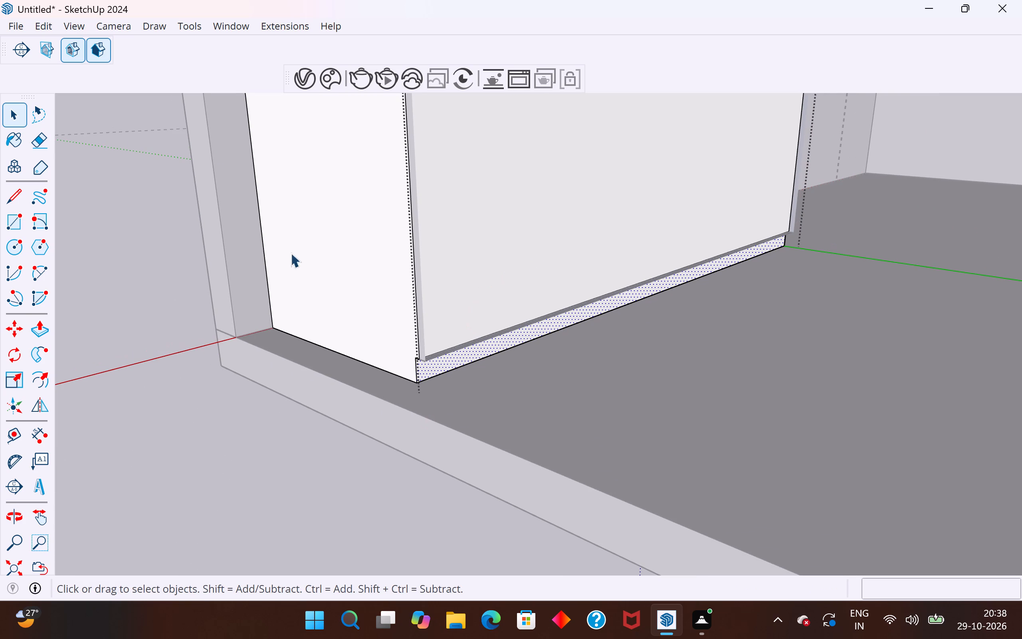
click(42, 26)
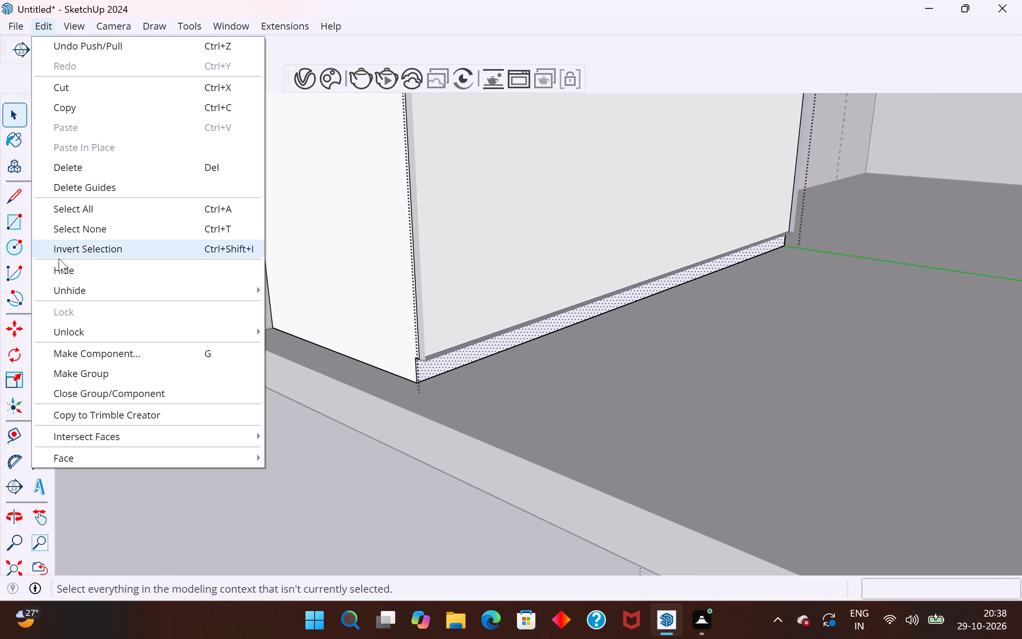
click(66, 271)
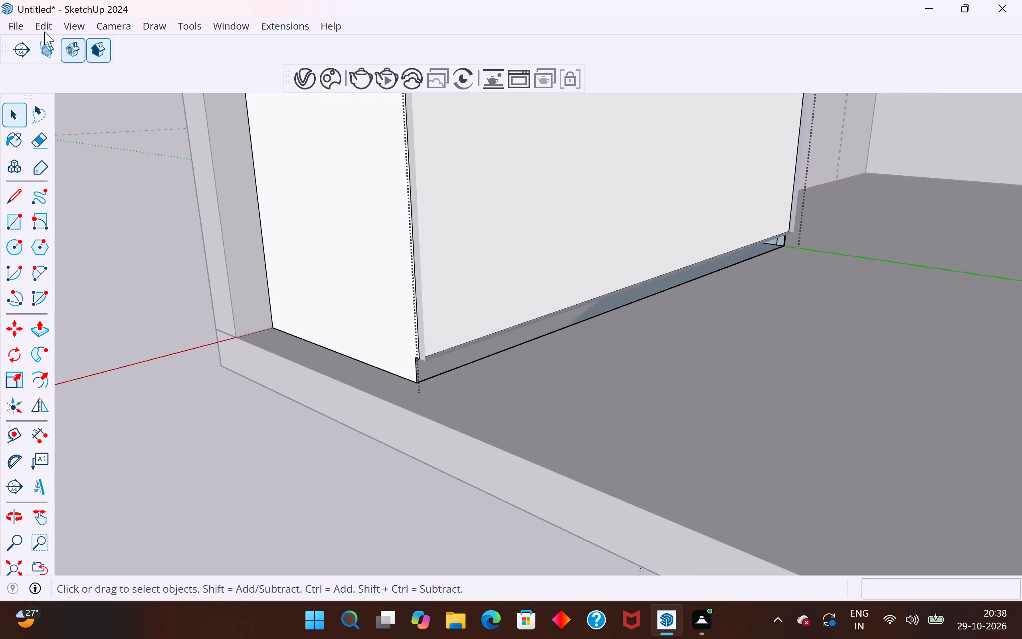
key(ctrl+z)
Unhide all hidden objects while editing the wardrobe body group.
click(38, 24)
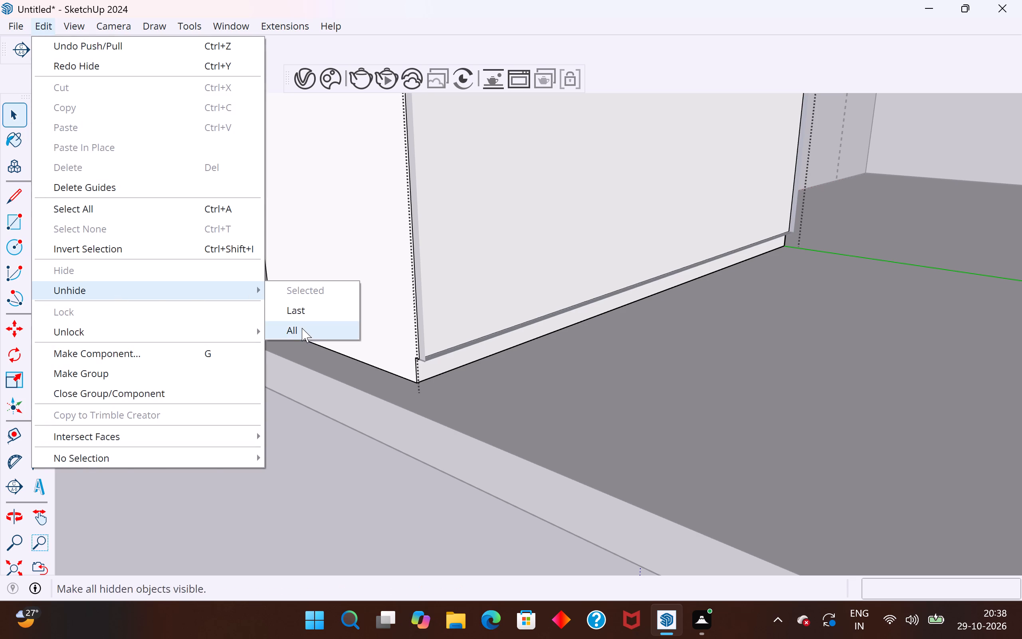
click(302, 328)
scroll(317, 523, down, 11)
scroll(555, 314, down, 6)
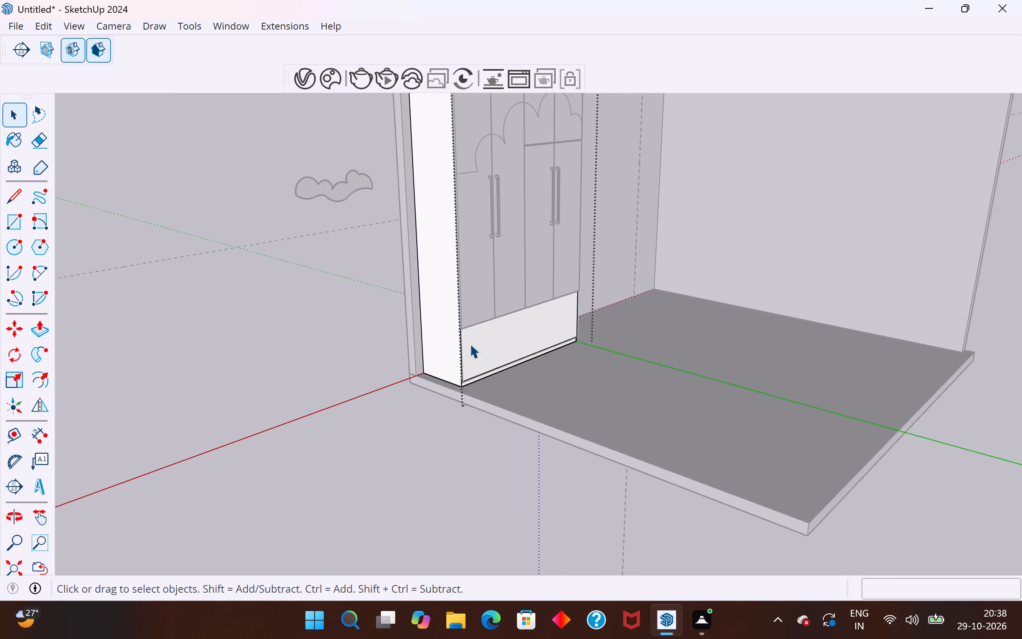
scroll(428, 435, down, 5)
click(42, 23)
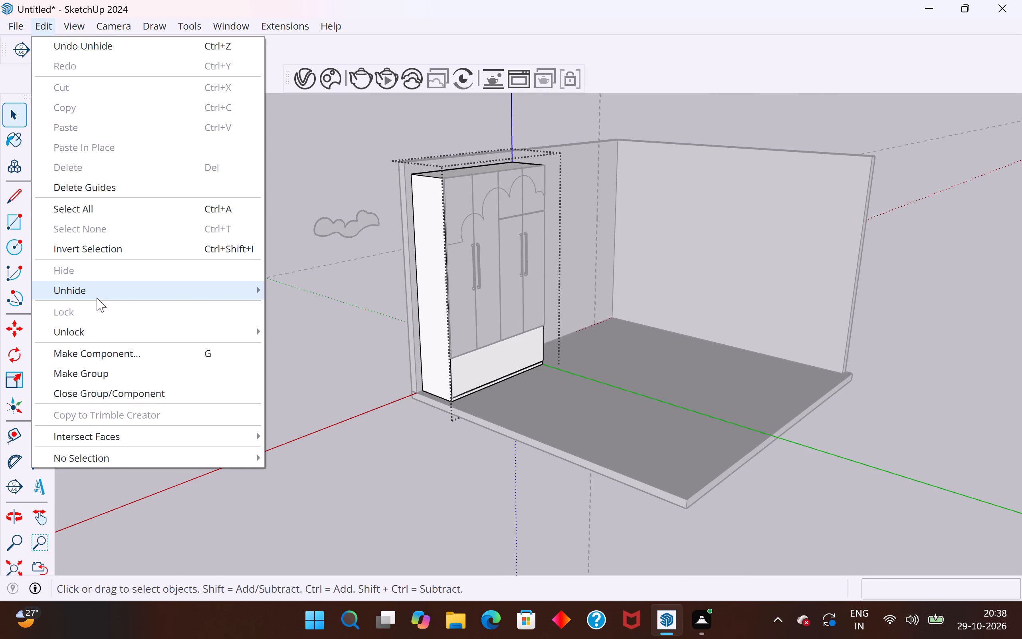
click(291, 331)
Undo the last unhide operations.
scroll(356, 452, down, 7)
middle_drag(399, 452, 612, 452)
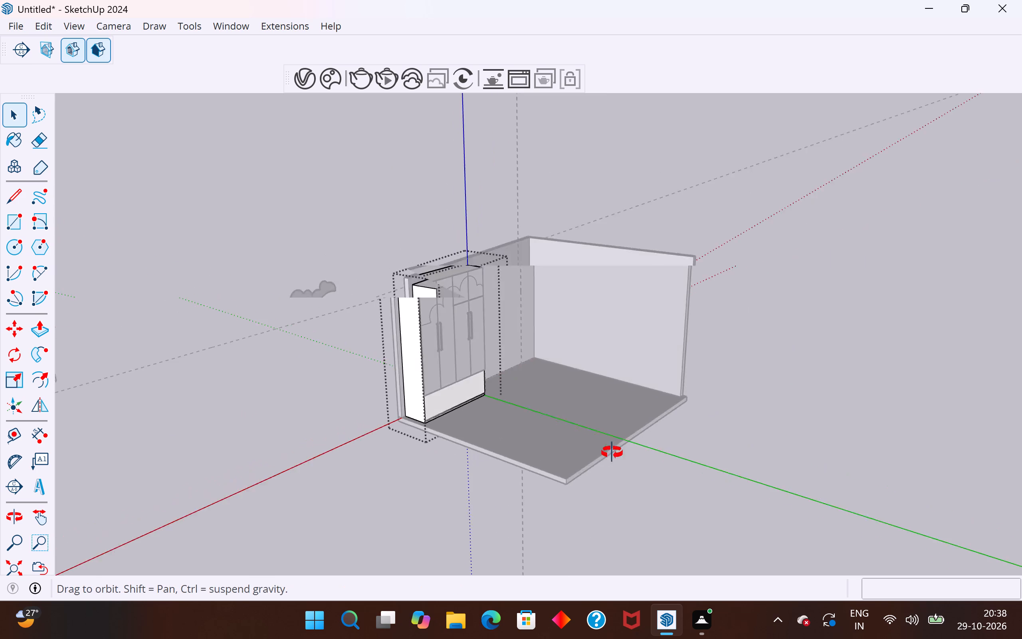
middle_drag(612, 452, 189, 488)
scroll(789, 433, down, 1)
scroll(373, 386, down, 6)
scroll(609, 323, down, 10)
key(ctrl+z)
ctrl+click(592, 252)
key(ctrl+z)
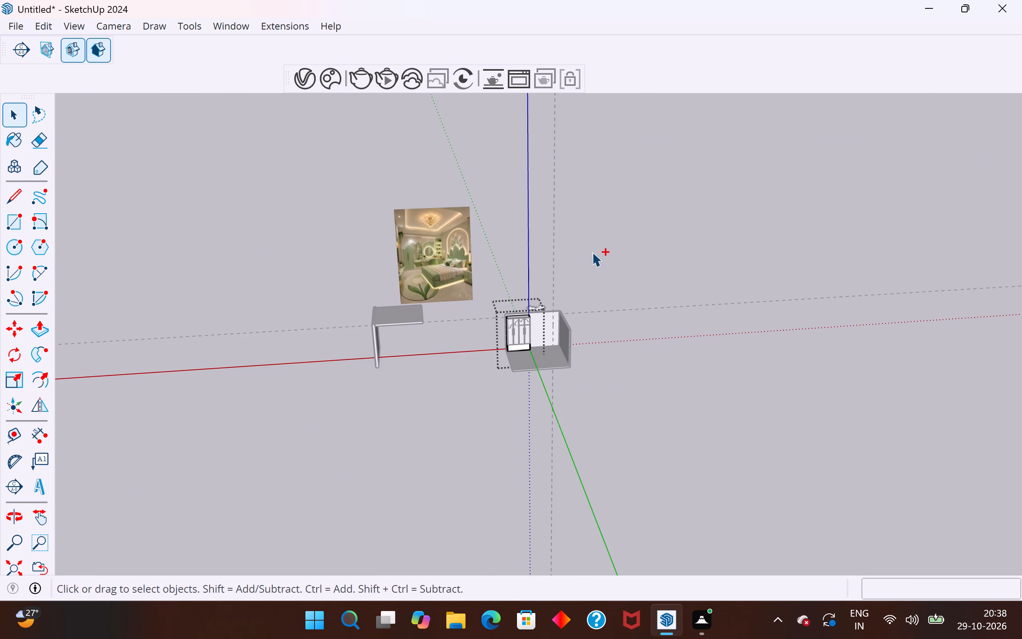
Undo the recent wardrobe edits, back past the plinth recess and the changes to the drawer's fluted cloud pattern.
key(ctrl+z)
middle_drag(561, 293, 622, 498)
scroll(499, 278, up, 5)
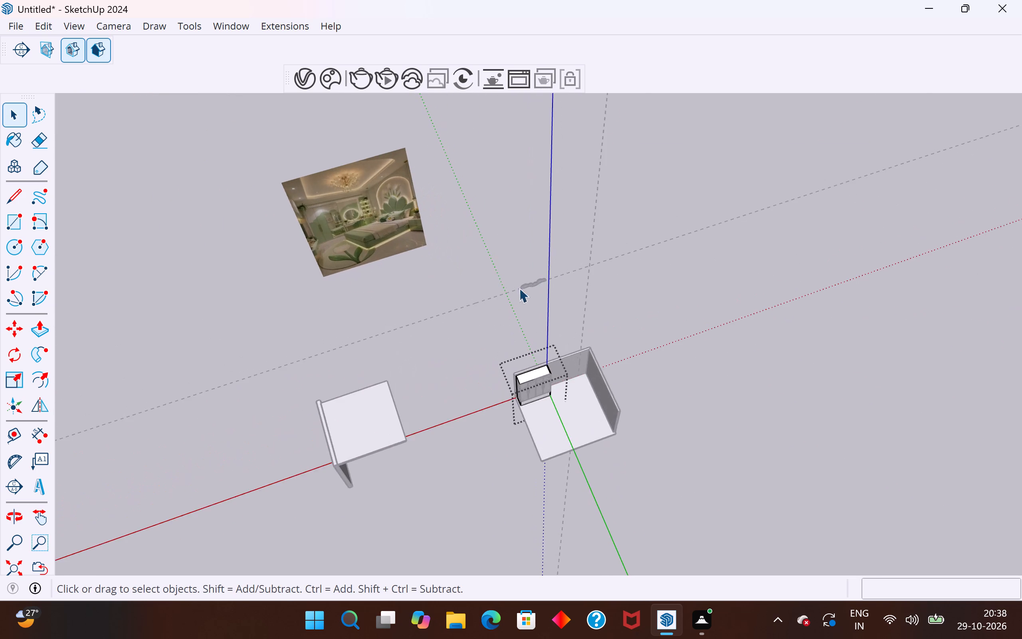
scroll(519, 288, up, 3)
click(528, 319)
scroll(543, 304, up, 1)
middle_drag(543, 304, 525, 64)
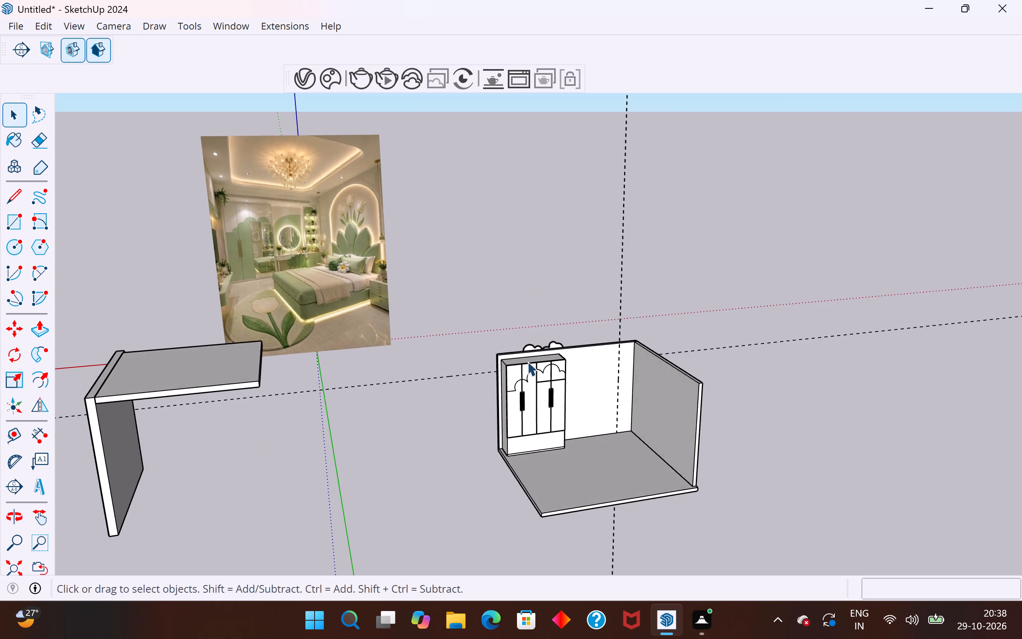
scroll(529, 366, up, 4)
key(ctrl+z)
key(ctrl+z)
key(ctrl+z)
key(ctrl+z)
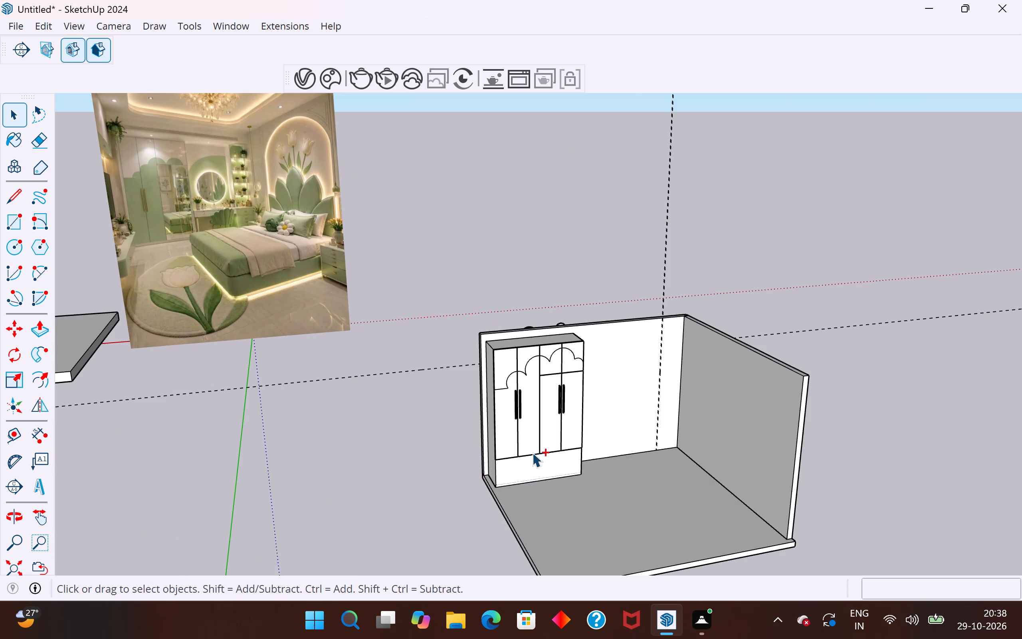
key(ctrl+z)
key(ctrl+z)
key(ctrl+z)
key(ctrl+z)
key(ctrl+z)
key(ctrl+z)
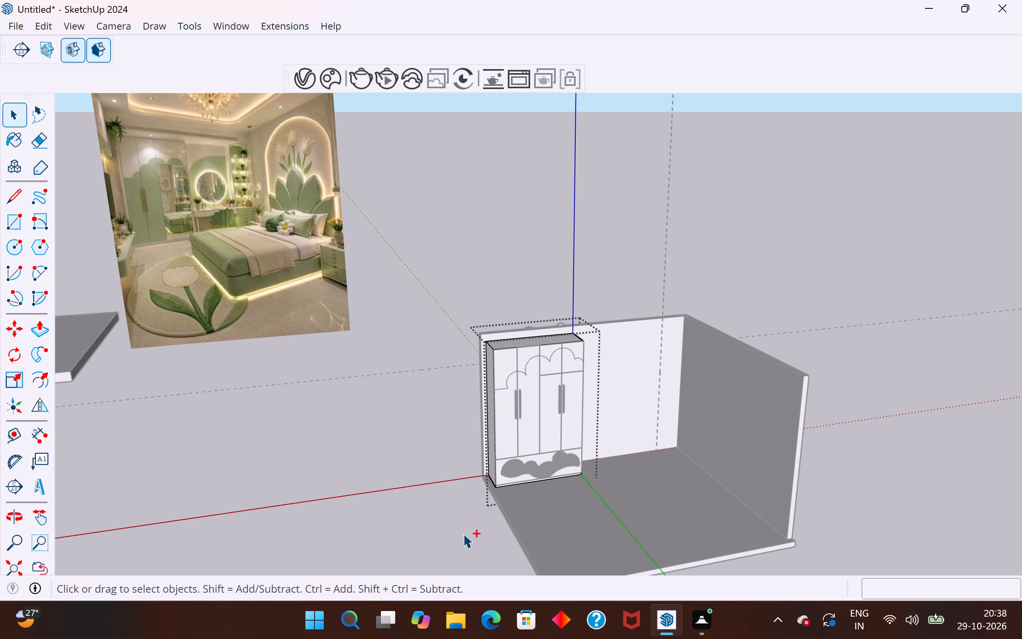
click(463, 534)
In the wardrobe body group, draw a 6' line across the plinth's front face along the drawer's bottom edge.
scroll(490, 507, up, 5)
middle_drag(542, 480, 428, 491)
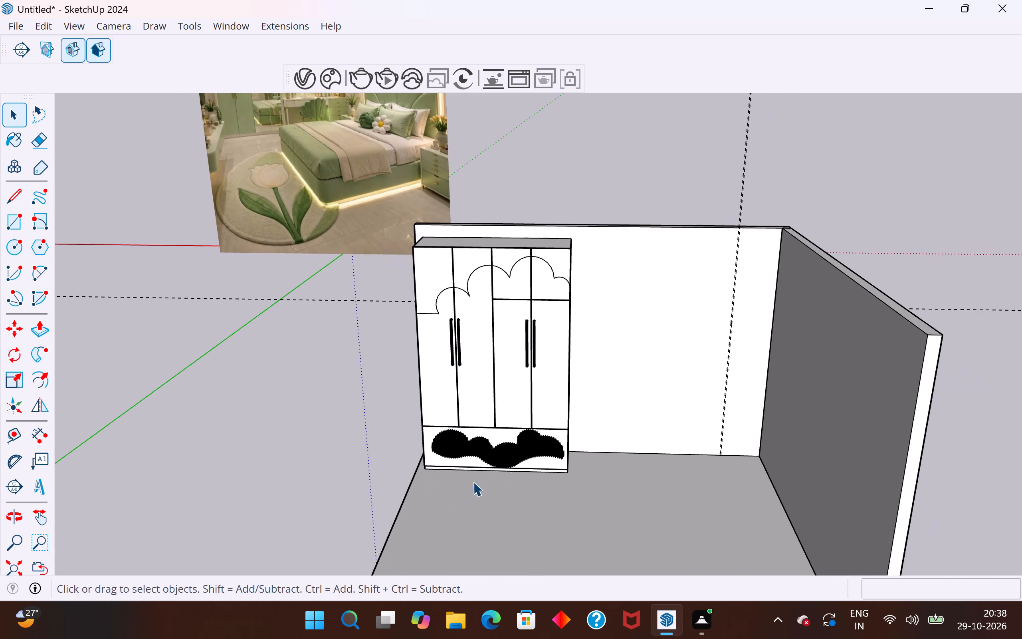
scroll(513, 464, up, 9)
middle_drag(485, 451, 717, 392)
scroll(397, 508, up, 4)
middle_drag(393, 497, 423, 341)
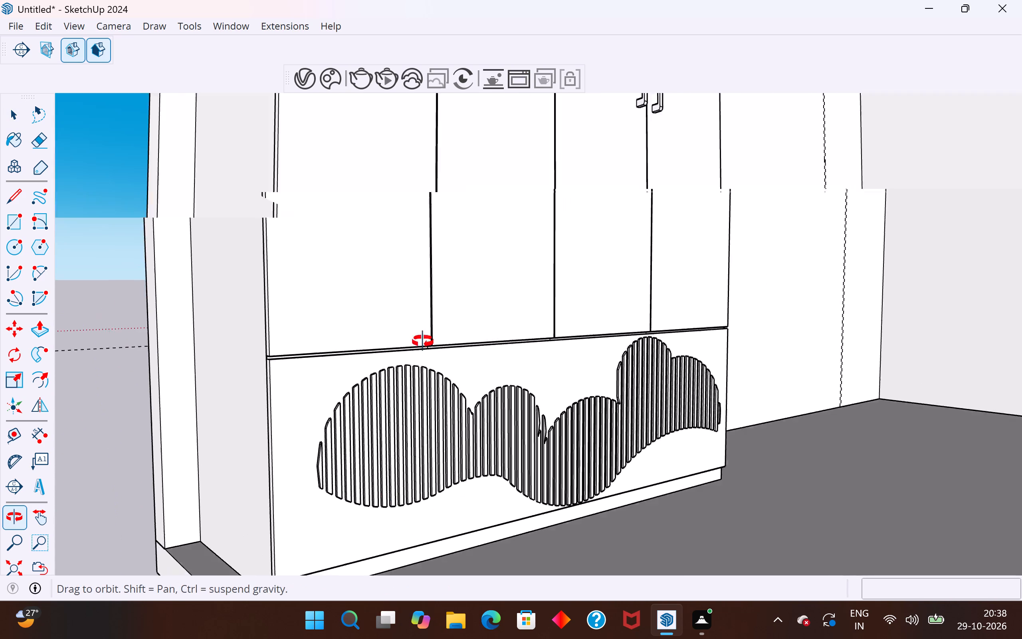
middle_drag(423, 341, 439, 359)
middle_drag(443, 354, 448, 475)
scroll(451, 469, up, 1)
scroll(540, 170, down, 5)
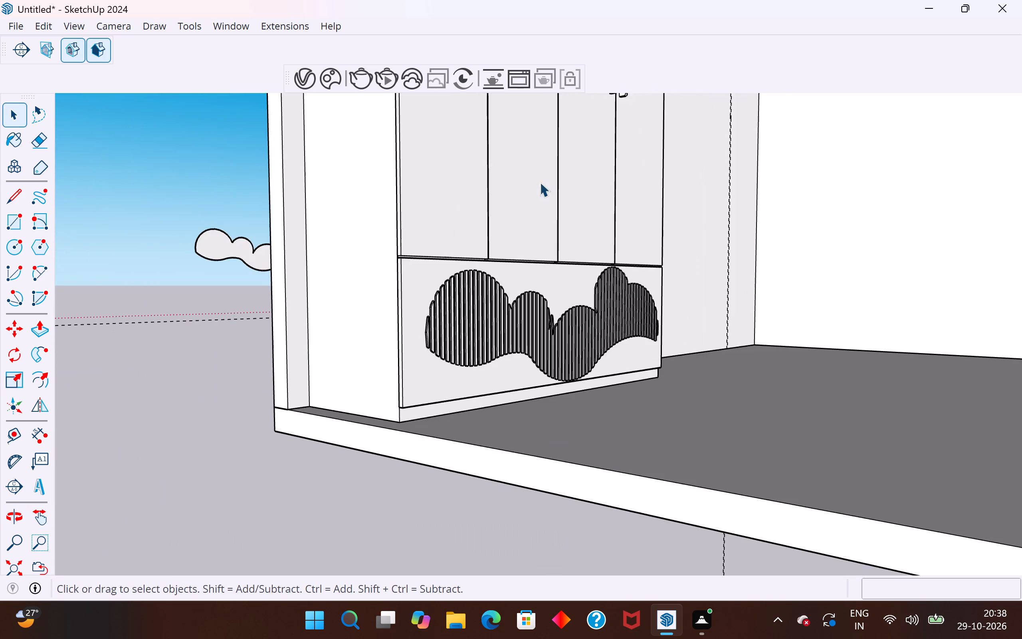
scroll(509, 362, up, 14)
click(412, 450)
click(416, 448)
double_click(482, 427)
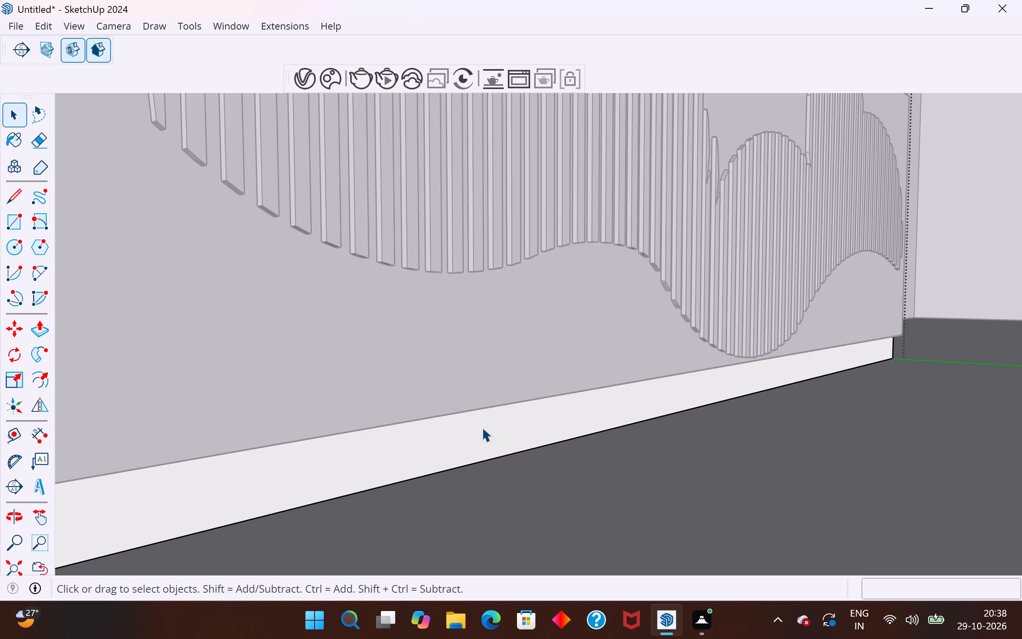
click(546, 415)
scroll(868, 215, down, 5)
scroll(696, 311, up, 2)
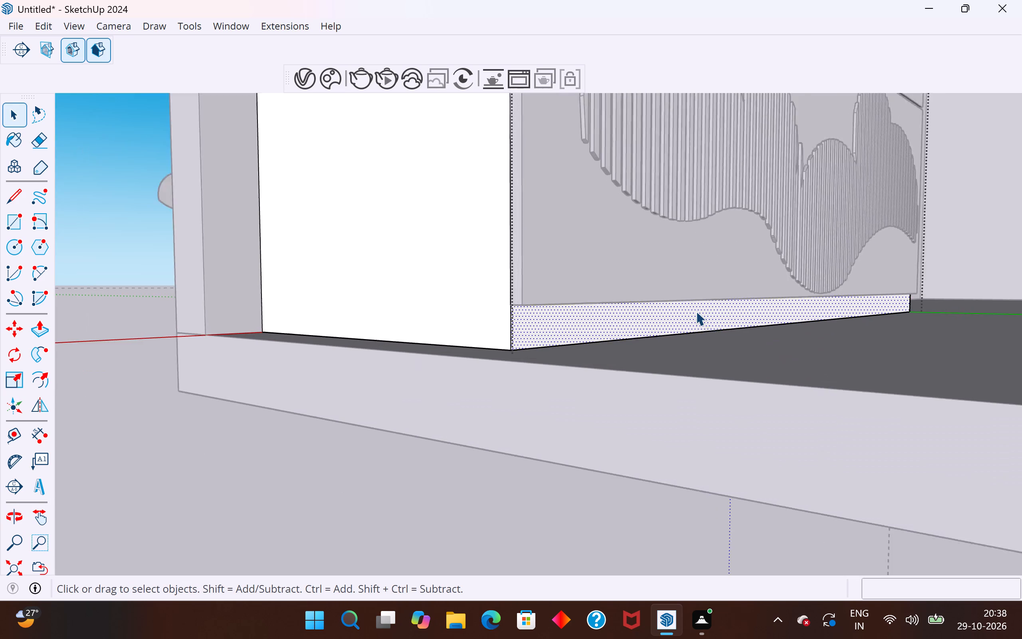
scroll(696, 311, up, 2)
click(19, 196)
scroll(569, 300, up, 5)
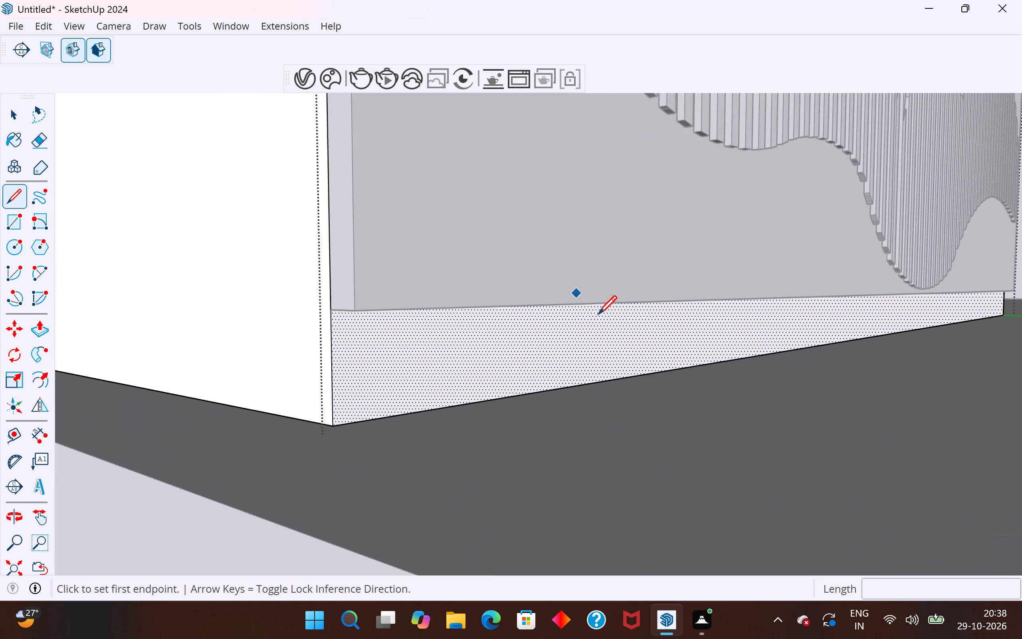
scroll(598, 314, up, 3)
middle_drag(659, 330, 712, 280)
scroll(864, 417, up, 6)
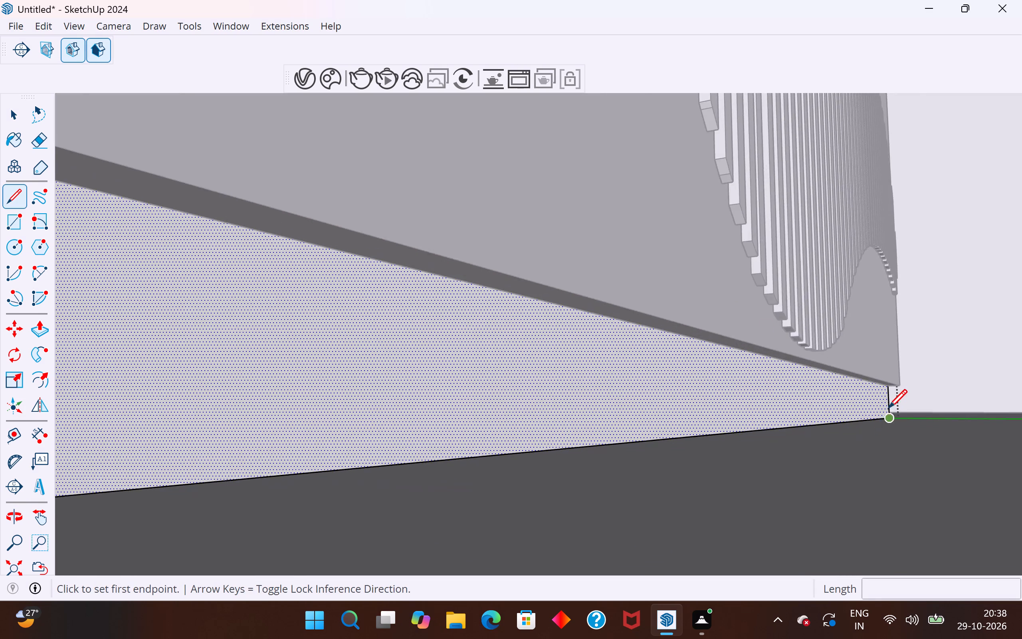
scroll(888, 408, up, 7)
scroll(883, 370, up, 12)
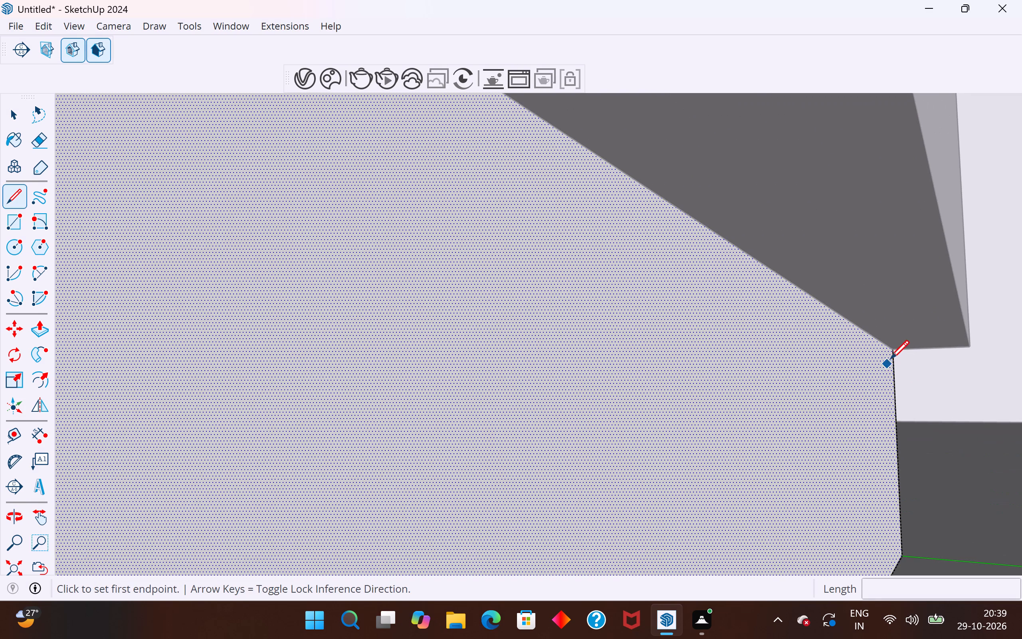
click(893, 353)
scroll(893, 353, down, 15)
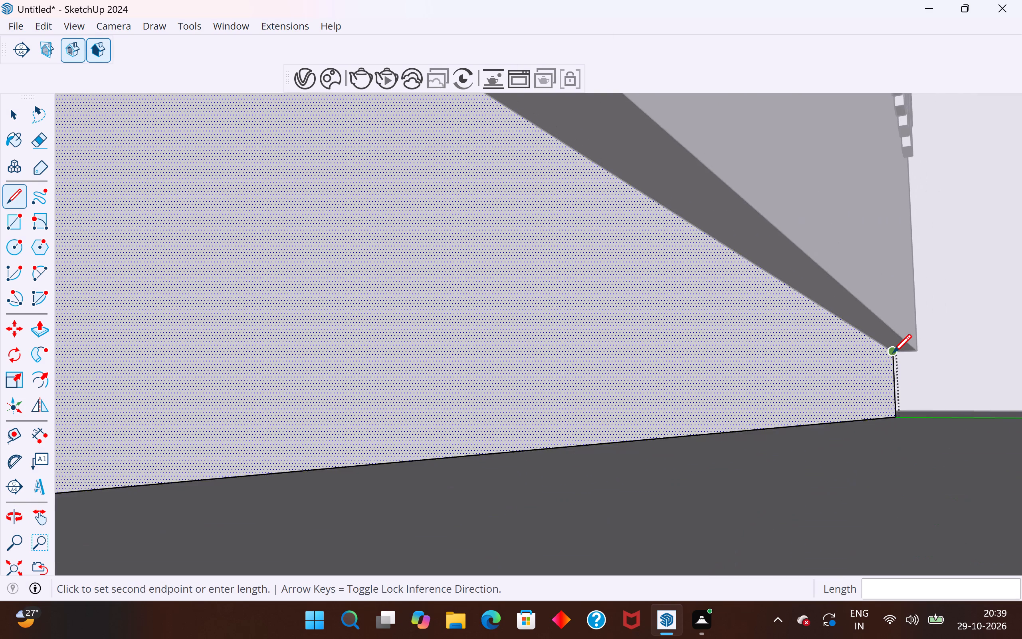
scroll(893, 353, down, 10)
scroll(893, 353, down, 19)
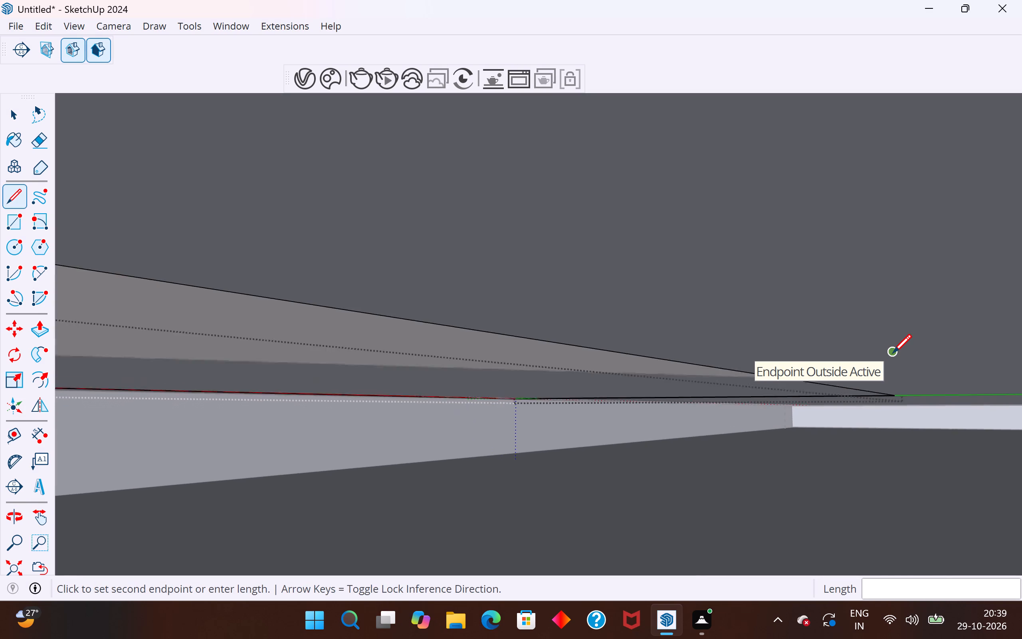
scroll(893, 353, down, 12)
middle_drag(664, 269, 646, 354)
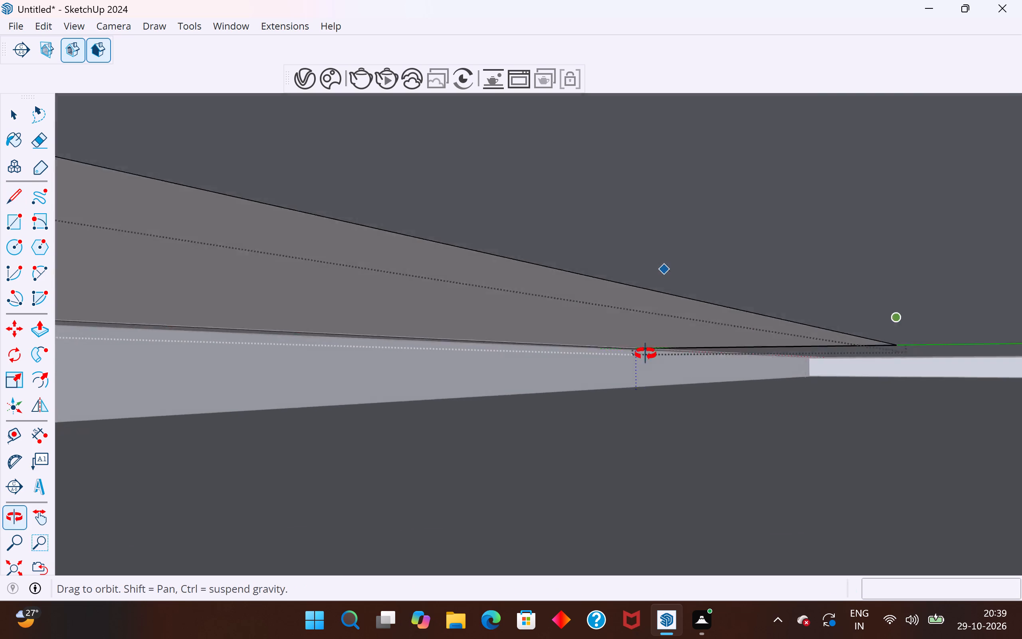
middle_drag(646, 354, 639, 395)
scroll(861, 252, down, 11)
scroll(616, 280, up, 7)
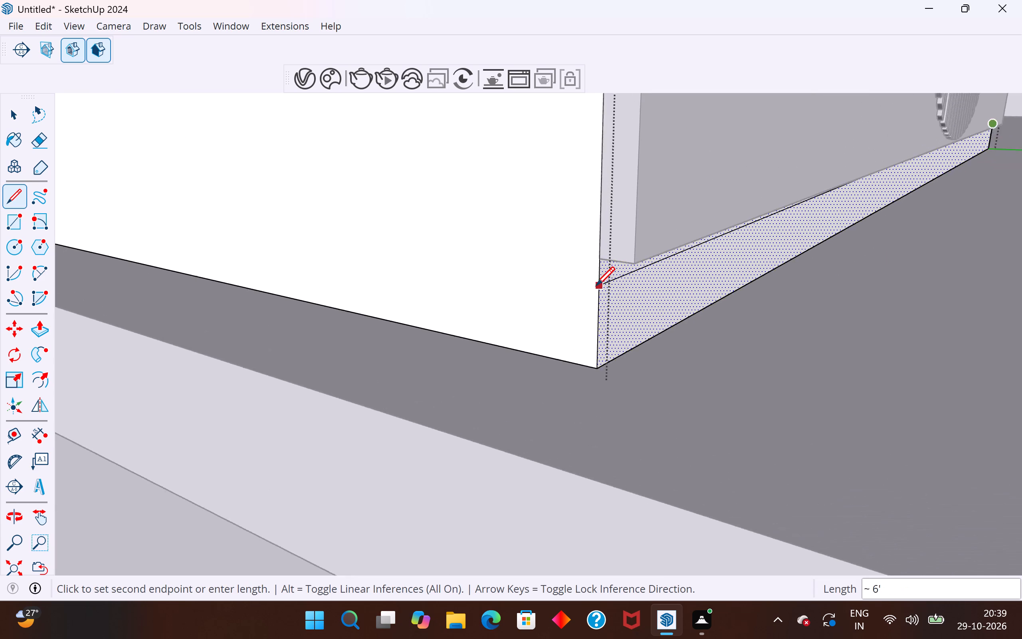
scroll(596, 285, up, 16)
scroll(606, 348, down, 5)
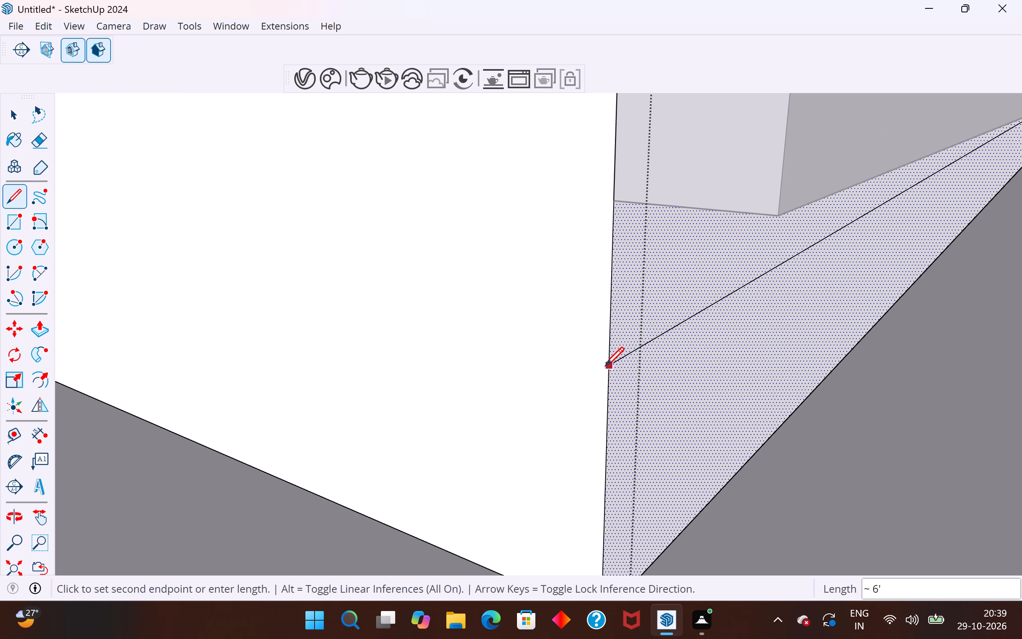
scroll(623, 209, up, 12)
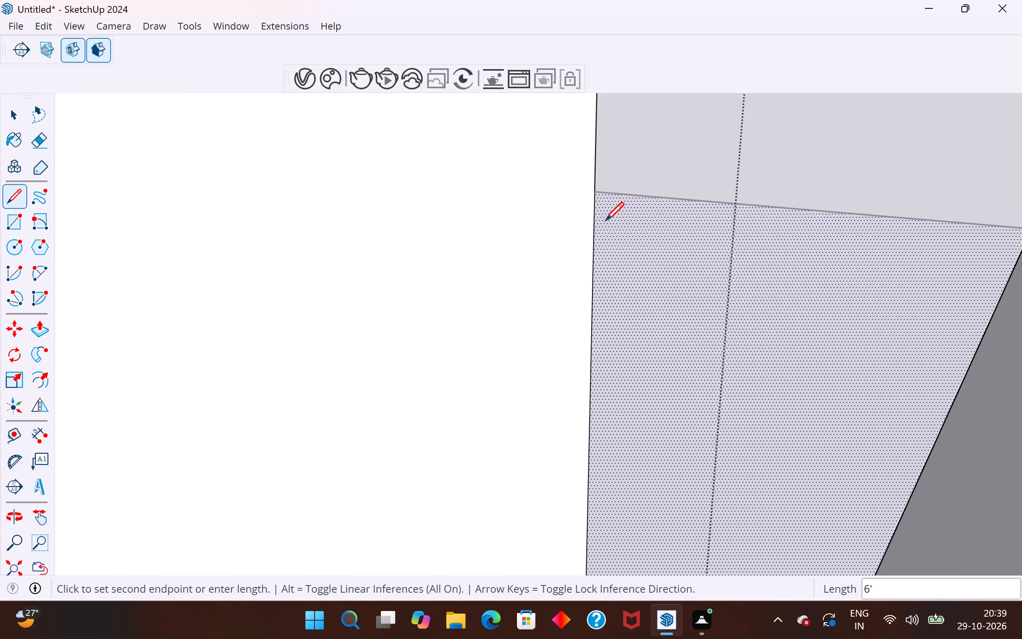
middle_drag(605, 225, 524, 125)
scroll(605, 225, up, 1)
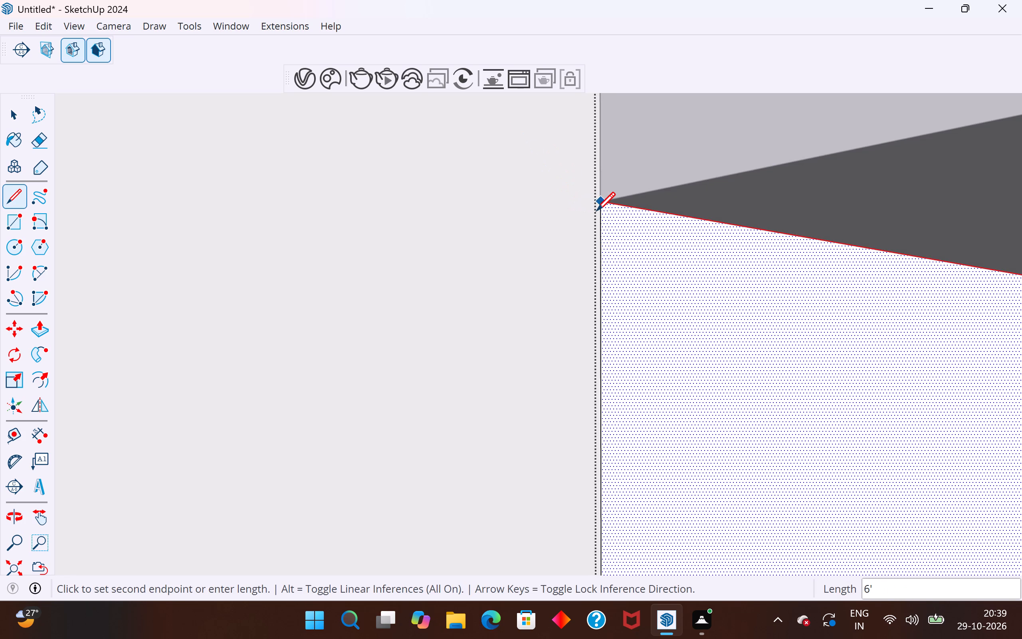
click(602, 208)
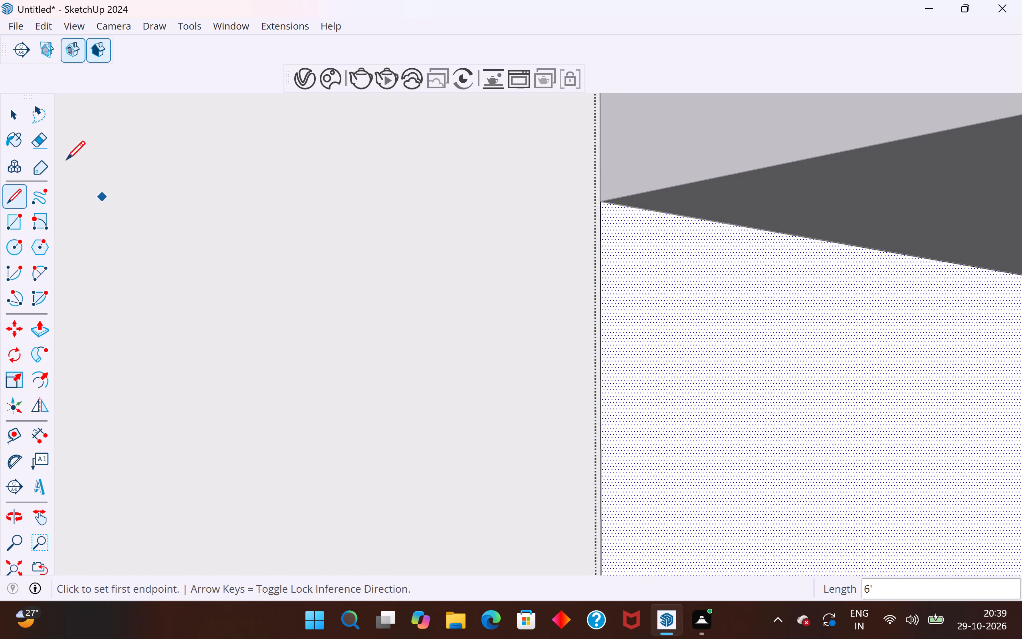
Push the plinth's front face about 5/8" inward with Push/Pull and leave the wardrobe body group.
click(21, 108)
click(39, 314)
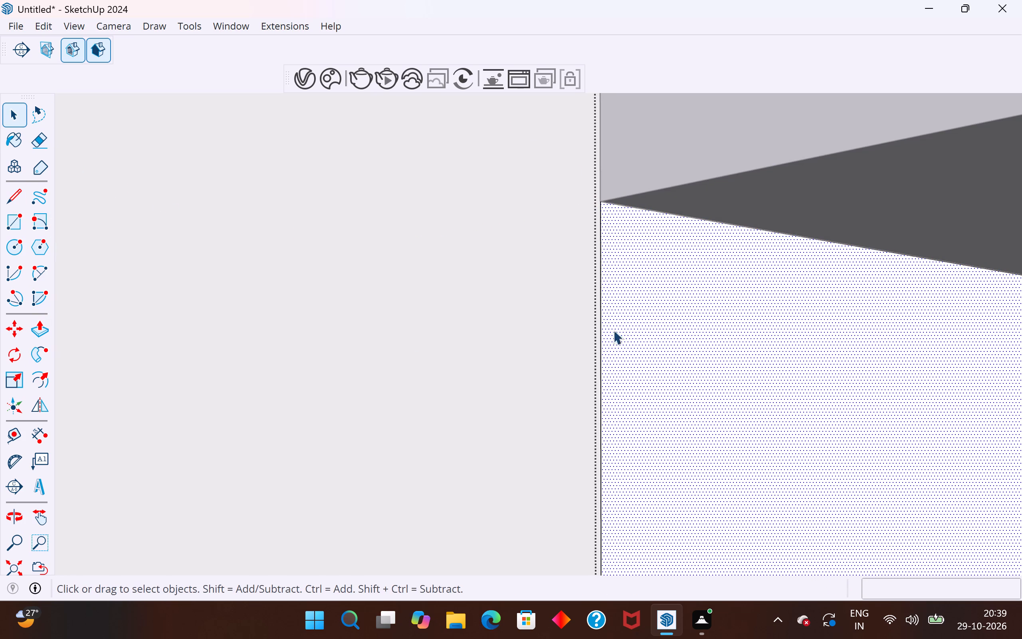
click(40, 324)
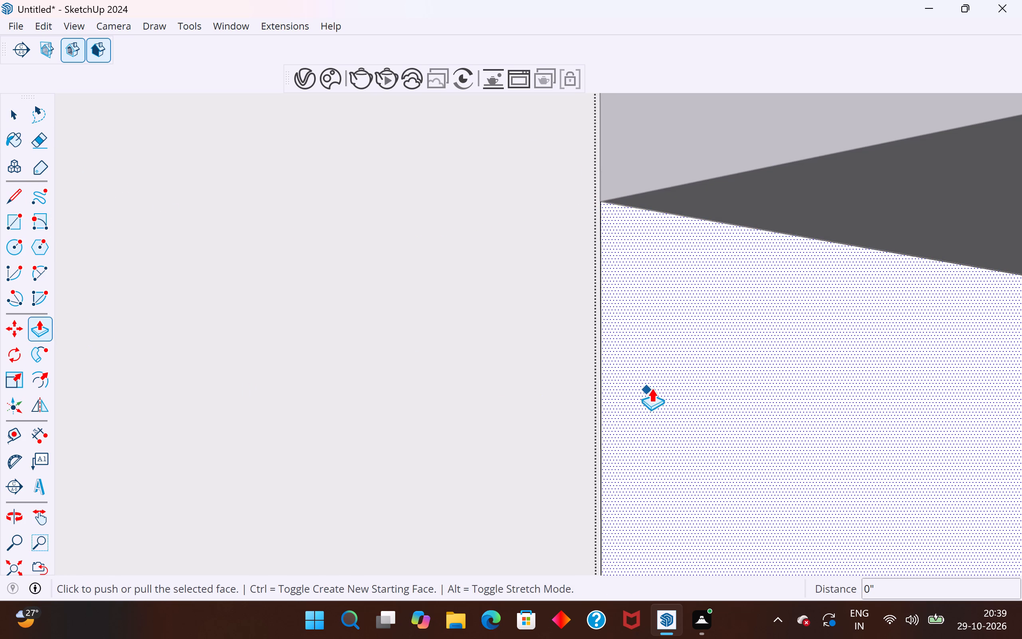
click(652, 387)
scroll(550, 385, down, 20)
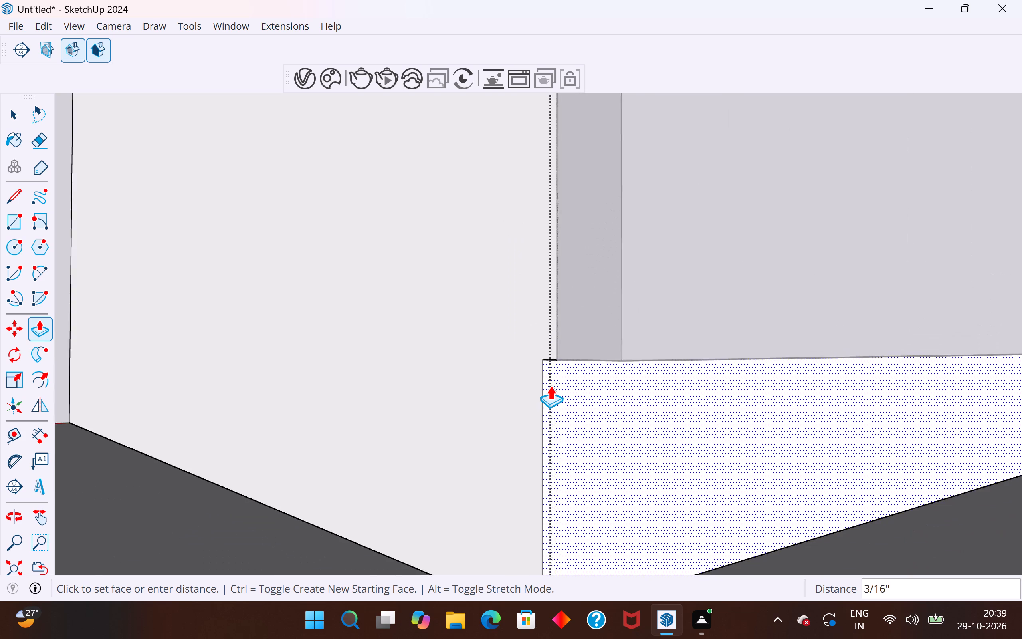
scroll(550, 385, down, 2)
click(528, 383)
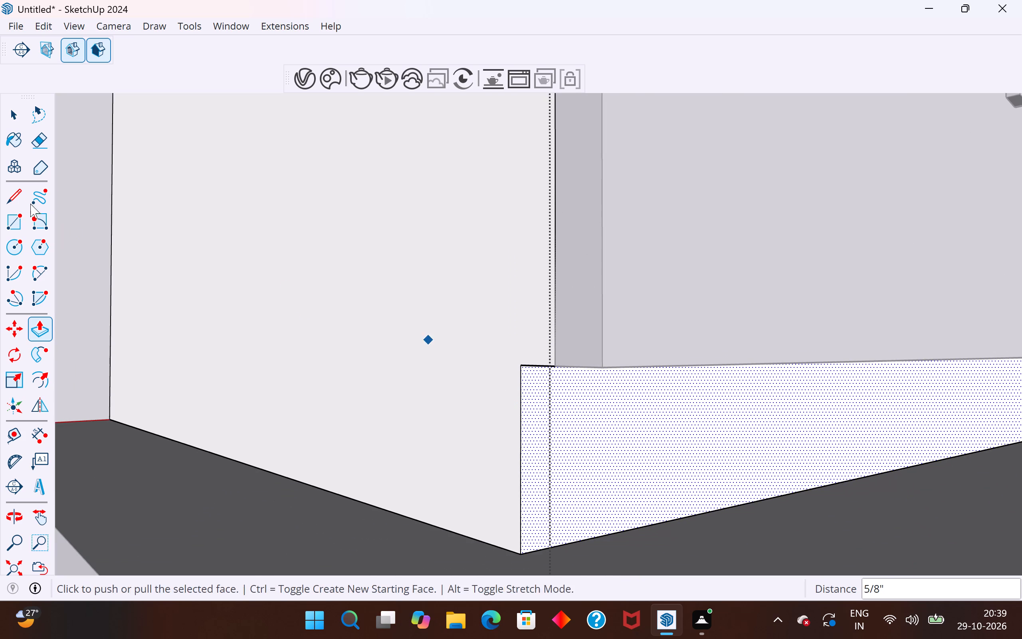
click(10, 118)
scroll(448, 360, down, 18)
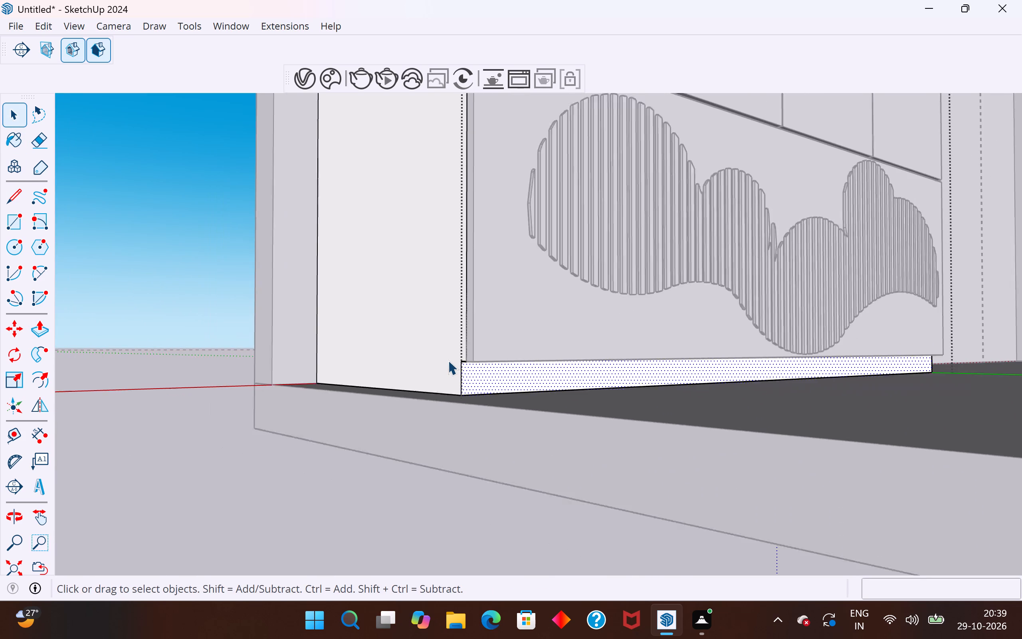
click(394, 477)
Examine the wardrobe's recessed plinth and overall front beside the bedroom reference image.
scroll(298, 538, down, 7)
middle_drag(518, 396, 194, 508)
scroll(620, 425, down, 4)
middle_drag(761, 398, 838, 400)
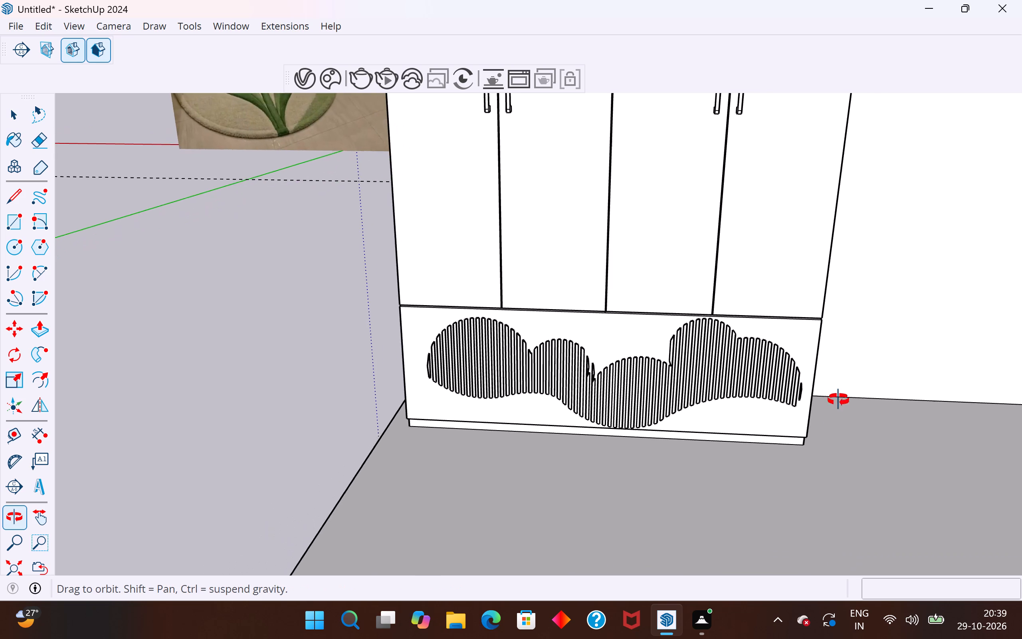
middle_drag(838, 400, 838, 401)
scroll(525, 464, down, 11)
middle_drag(527, 456, 569, 398)
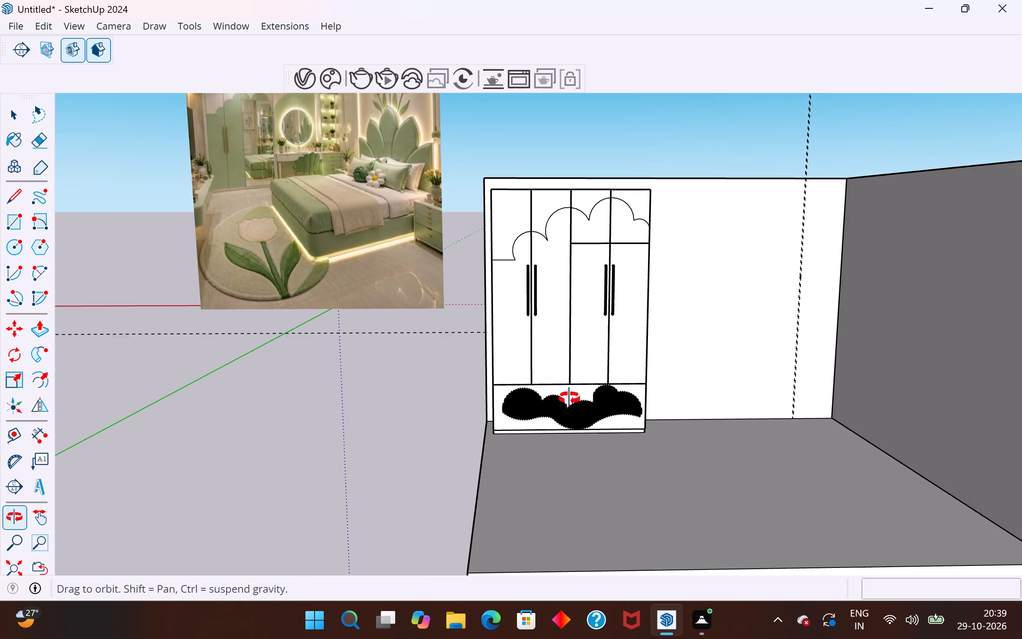
middle_drag(569, 398, 553, 429)
scroll(572, 429, up, 2)
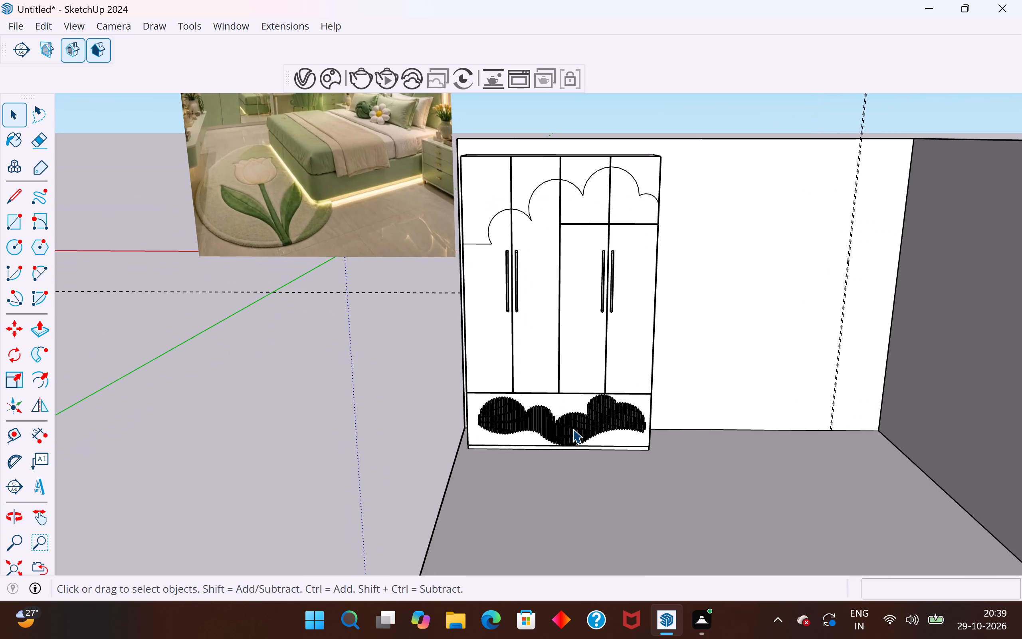
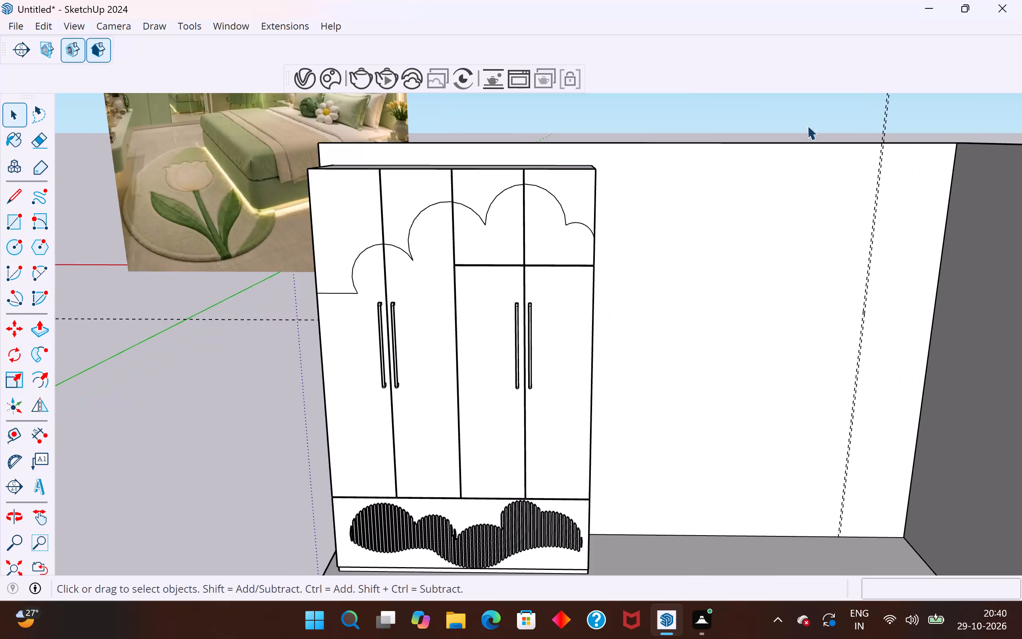
Examine the wardrobe wall, the empty wall beside it, and the bedroom reference image's vanity and shelf area.
scroll(473, 264, down, 4)
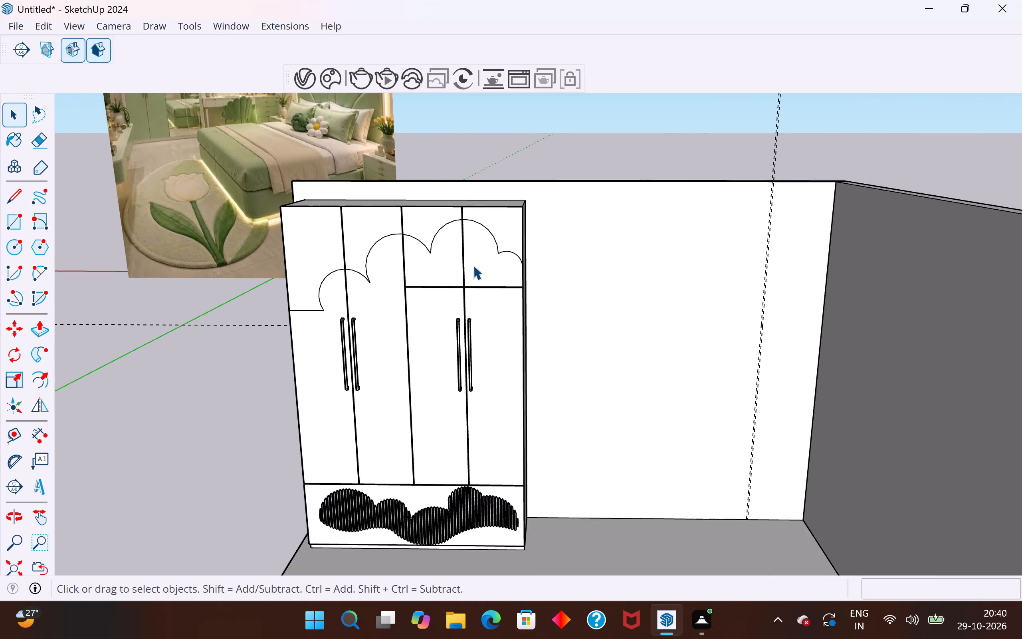
scroll(471, 277, down, 4)
middle_drag(495, 326, 531, 236)
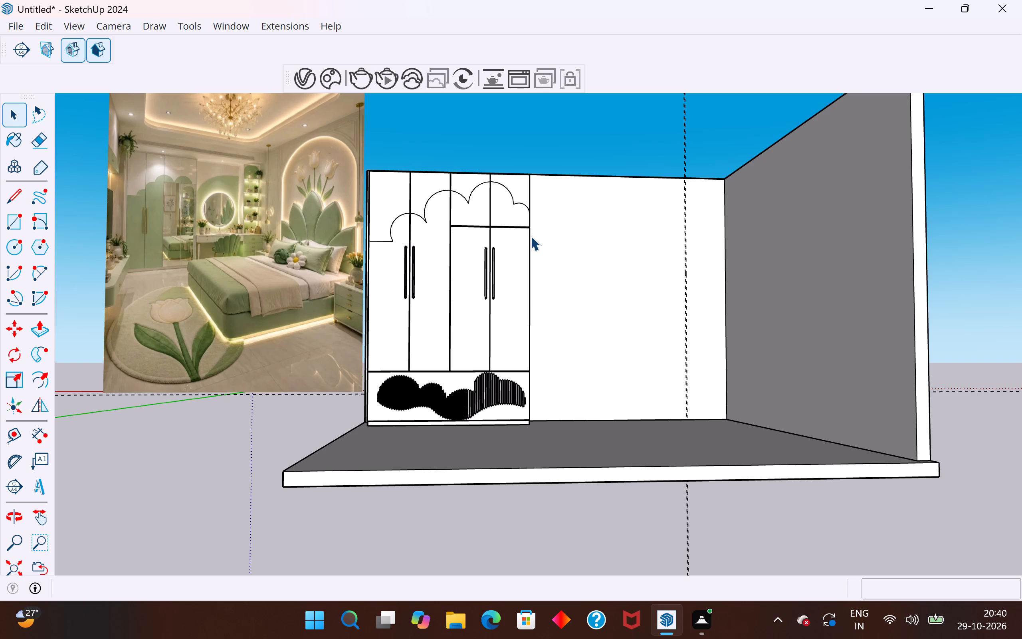
middle_drag(651, 276, 651, 362)
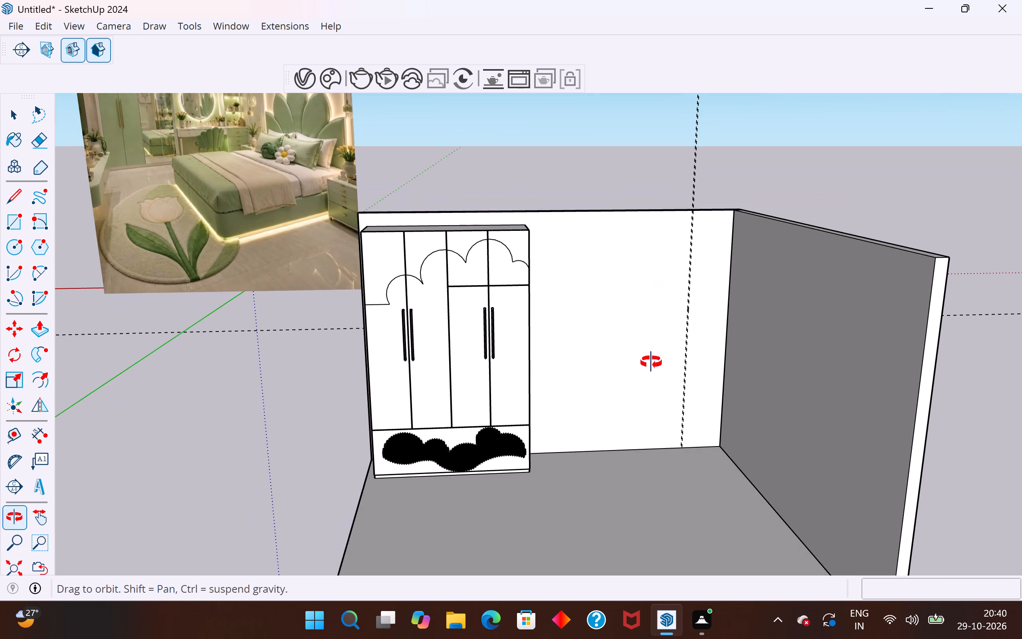
middle_drag(651, 362, 671, 357)
scroll(257, 349, down, 6)
scroll(207, 139, up, 8)
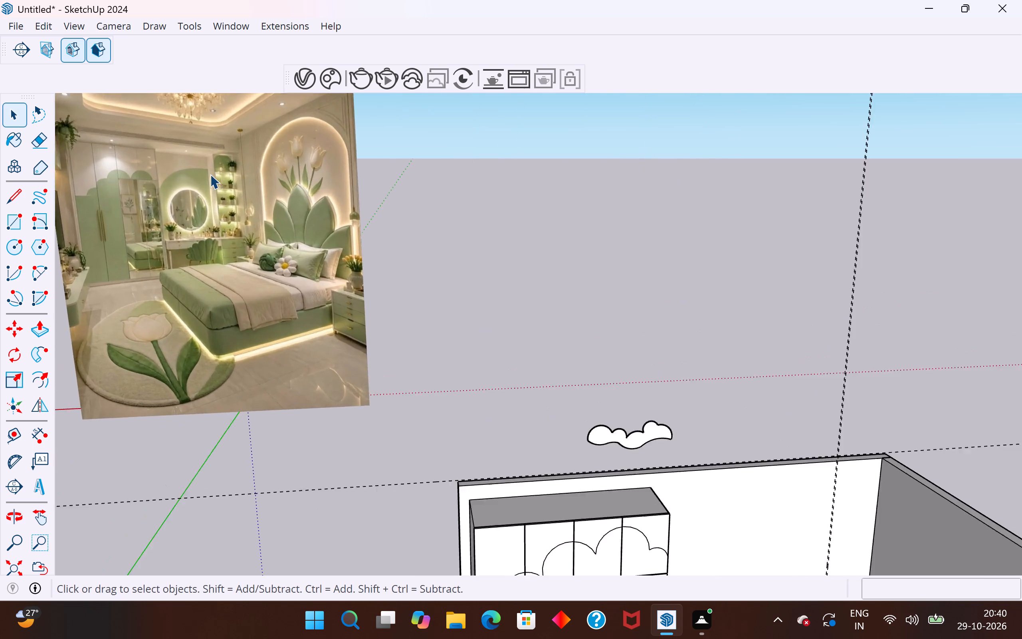
scroll(210, 174, up, 12)
scroll(194, 231, down, 14)
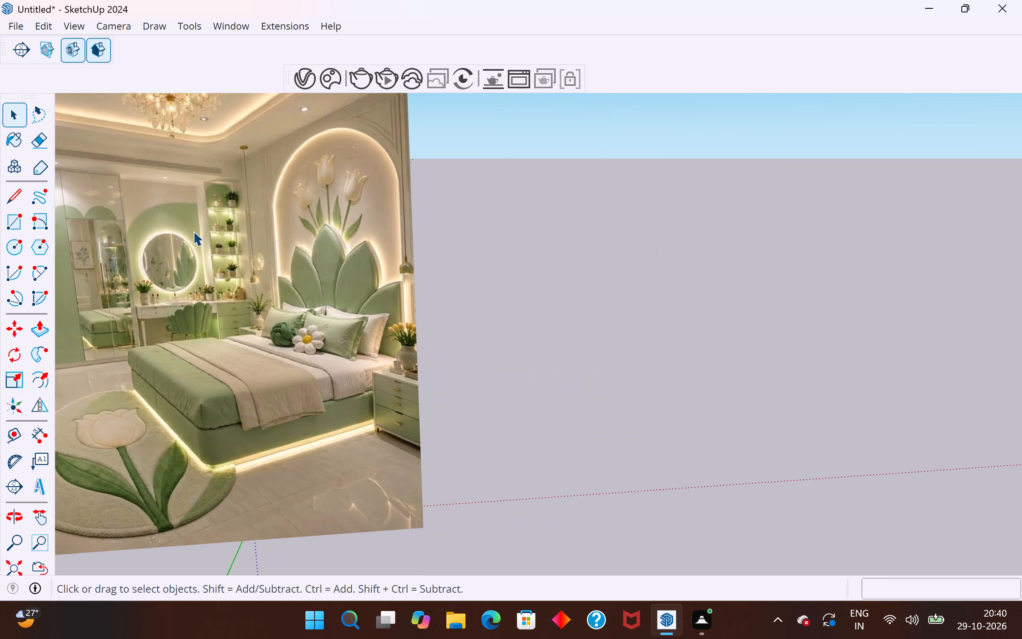
scroll(193, 231, down, 2)
scroll(422, 228, down, 6)
scroll(596, 516, up, 5)
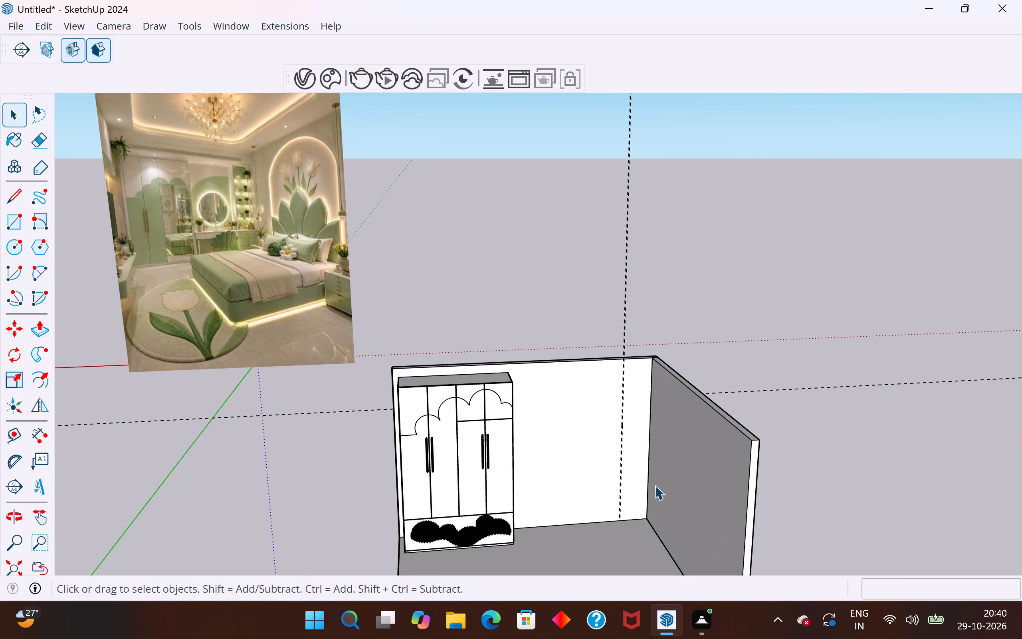
scroll(649, 476, up, 4)
scroll(597, 446, down, 3)
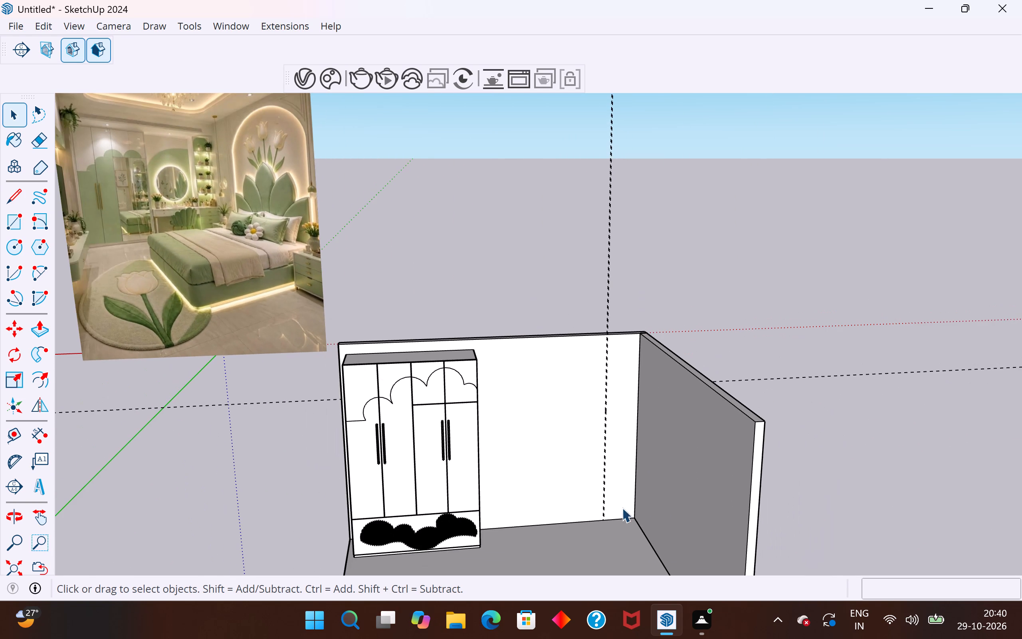
scroll(625, 512, up, 3)
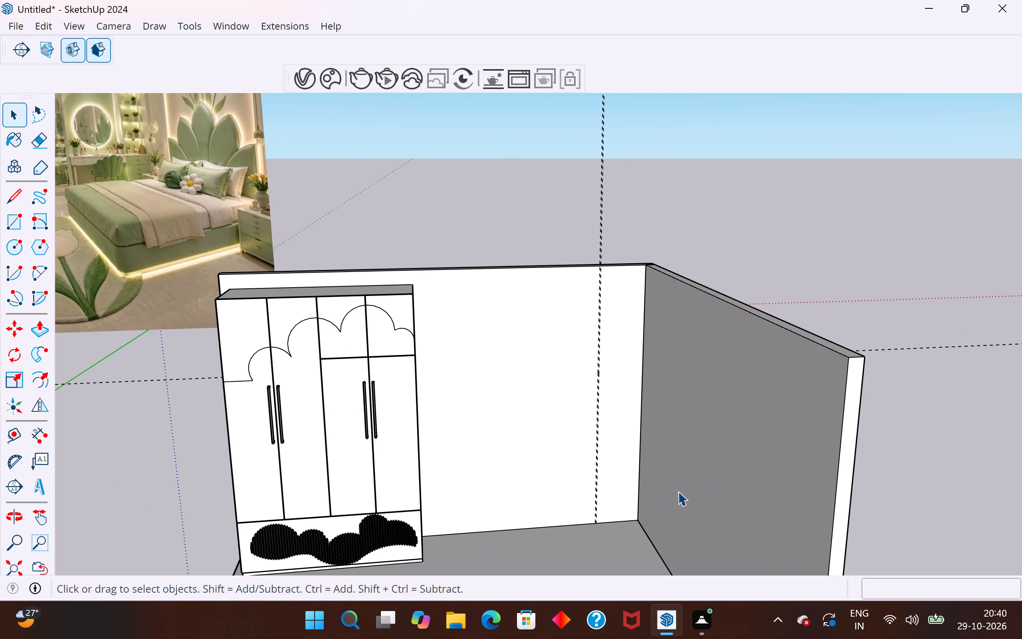
Draw a 1' 8" by 10' rectangle on the back wall, from the vertical guide's top to the room corner at floor level.
scroll(678, 491, down, 1)
scroll(704, 472, down, 3)
middle_drag(704, 472, 647, 420)
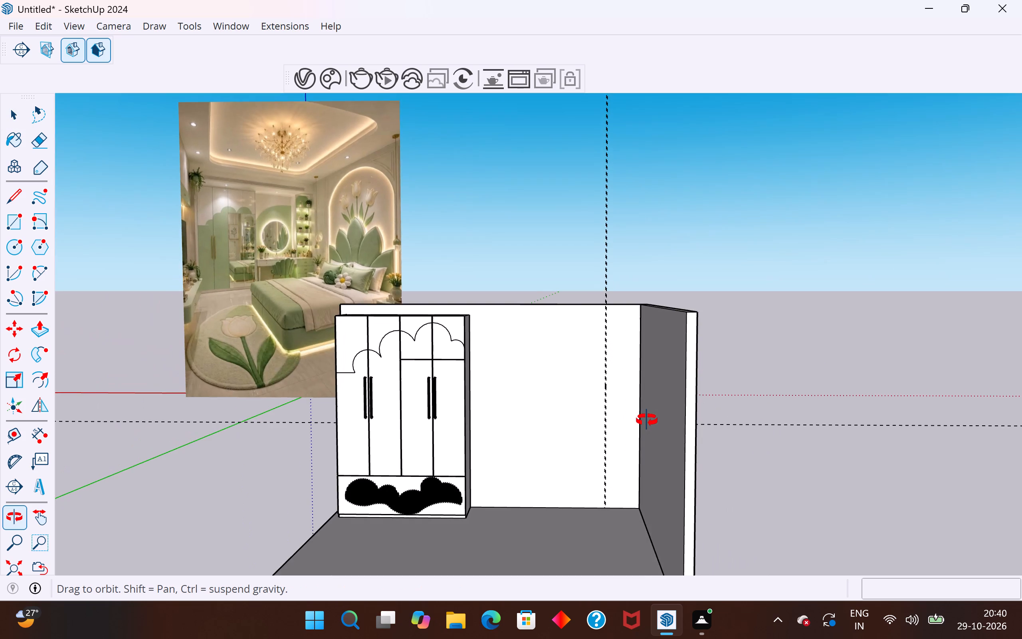
middle_drag(647, 420, 657, 425)
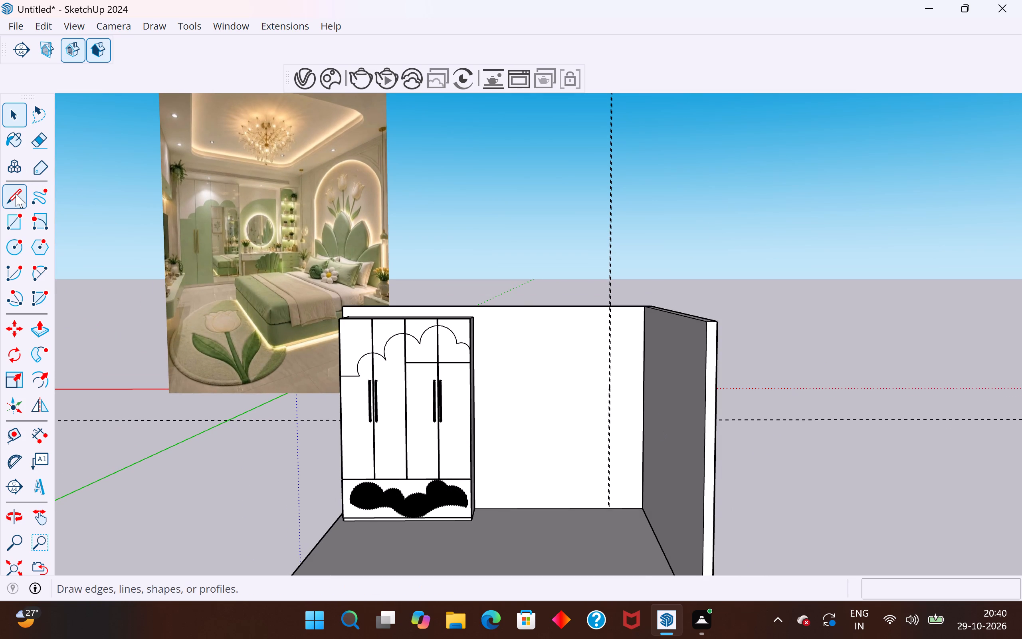
click(20, 224)
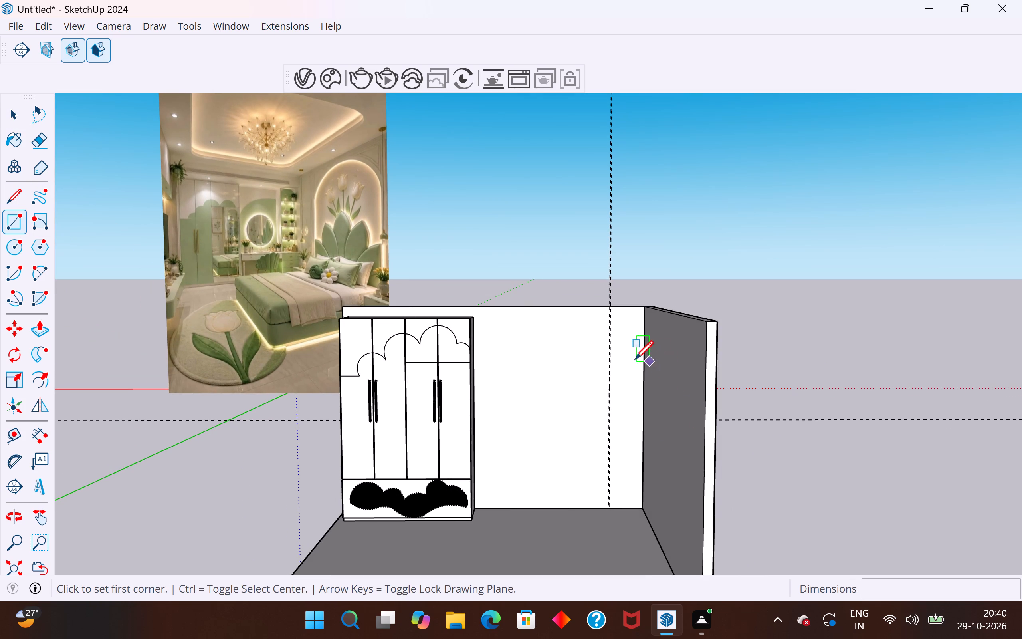
scroll(625, 357, up, 4)
scroll(614, 322, up, 4)
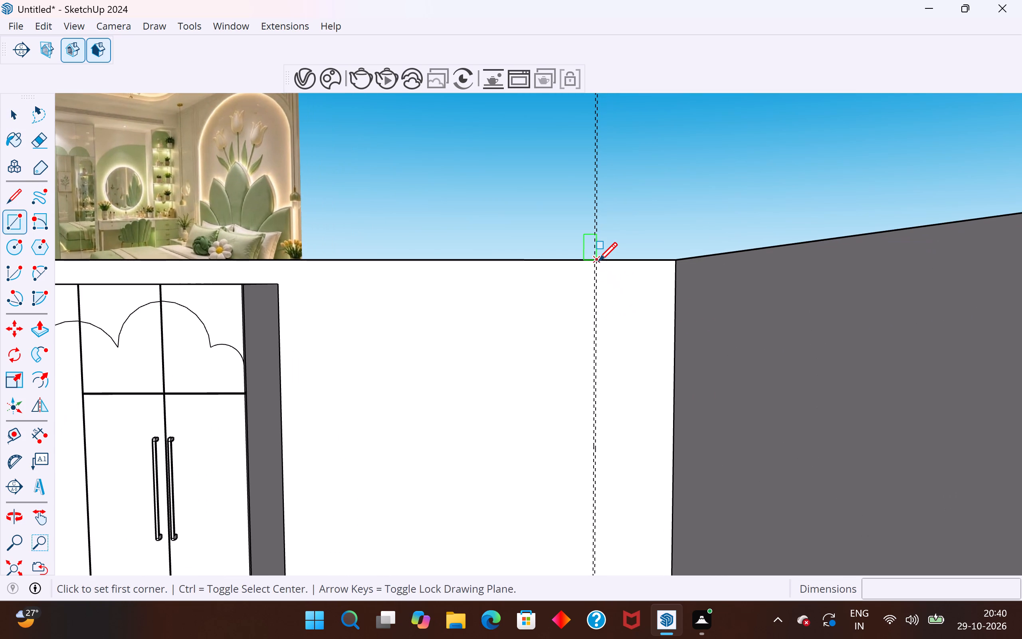
click(598, 261)
scroll(598, 261, down, 5)
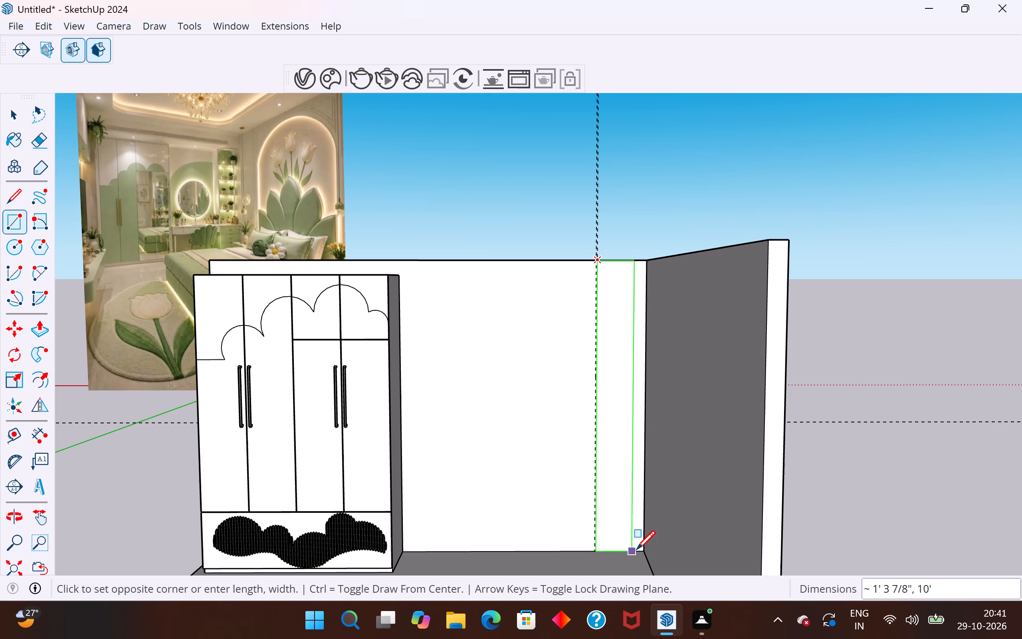
click(642, 553)
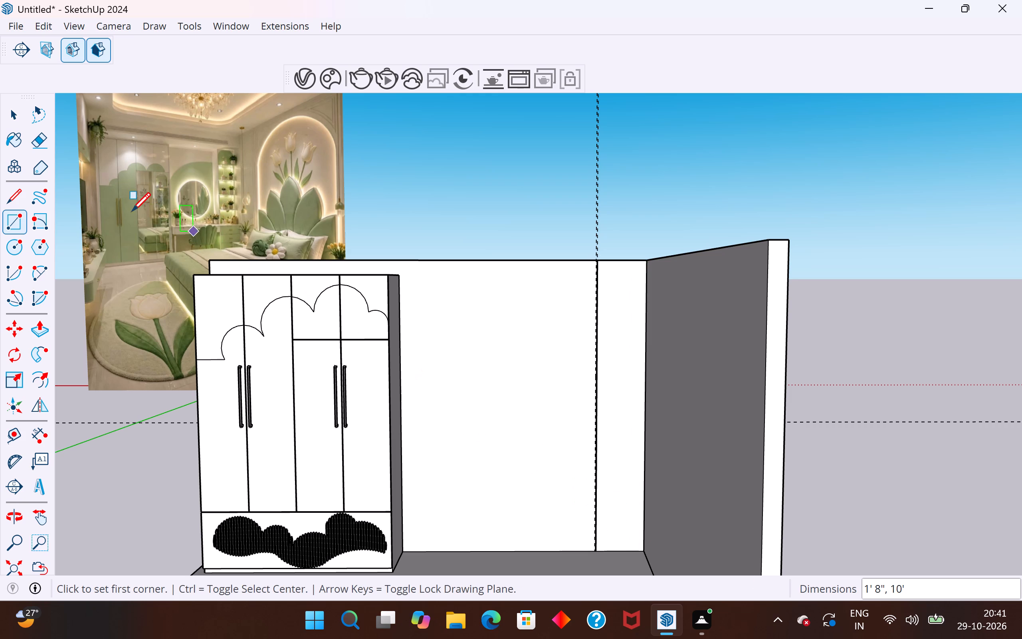
click(15, 109)
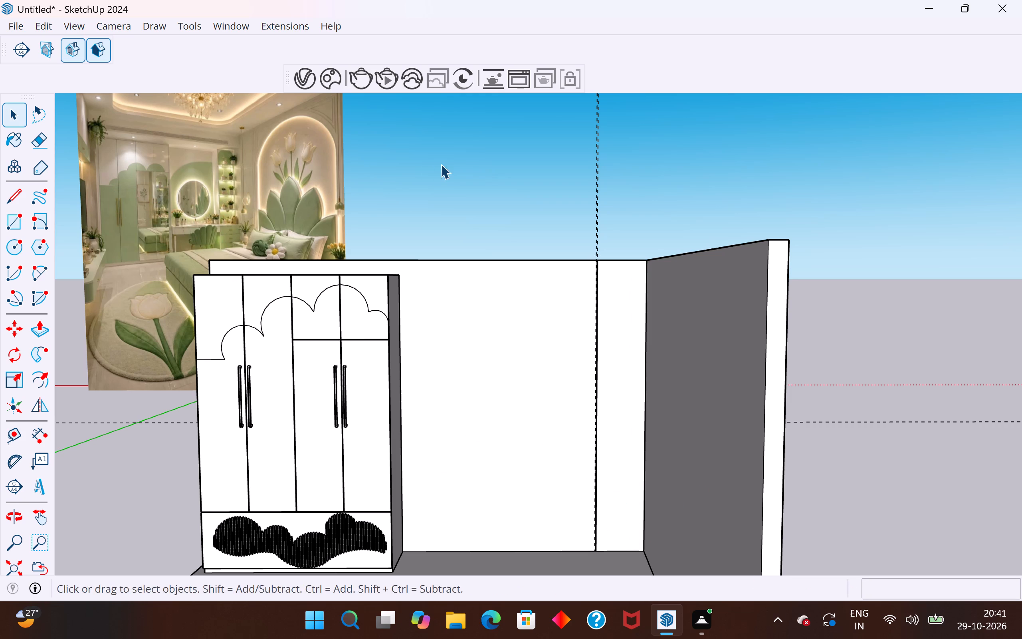
click(441, 164)
Copy the top edge of the narrow corner rectangle straight down to its base at floor level.
middle_drag(537, 292, 562, 371)
scroll(709, 320, down, 3)
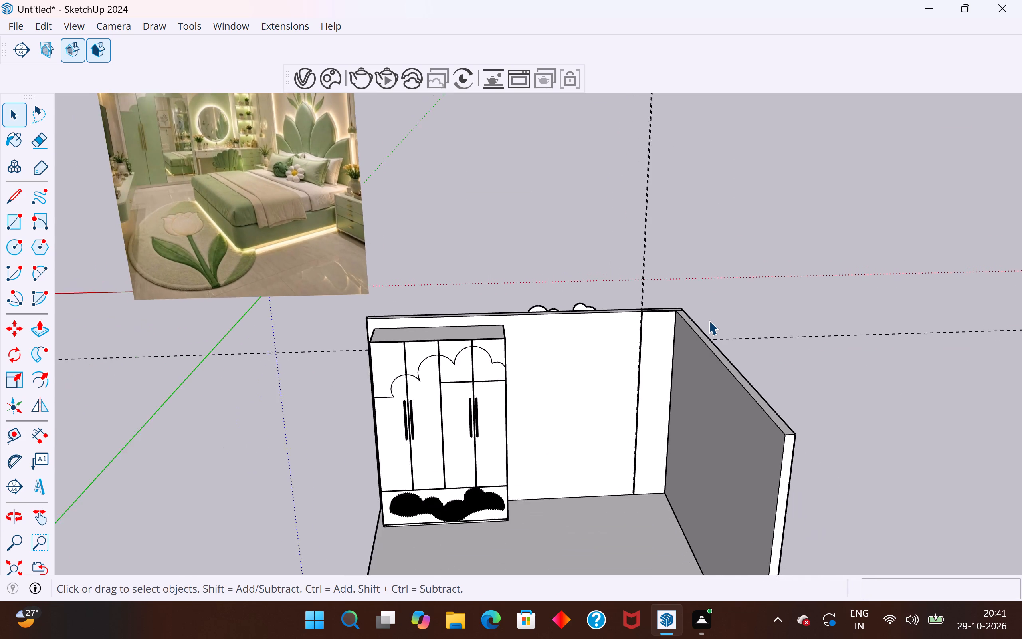
scroll(709, 320, down, 2)
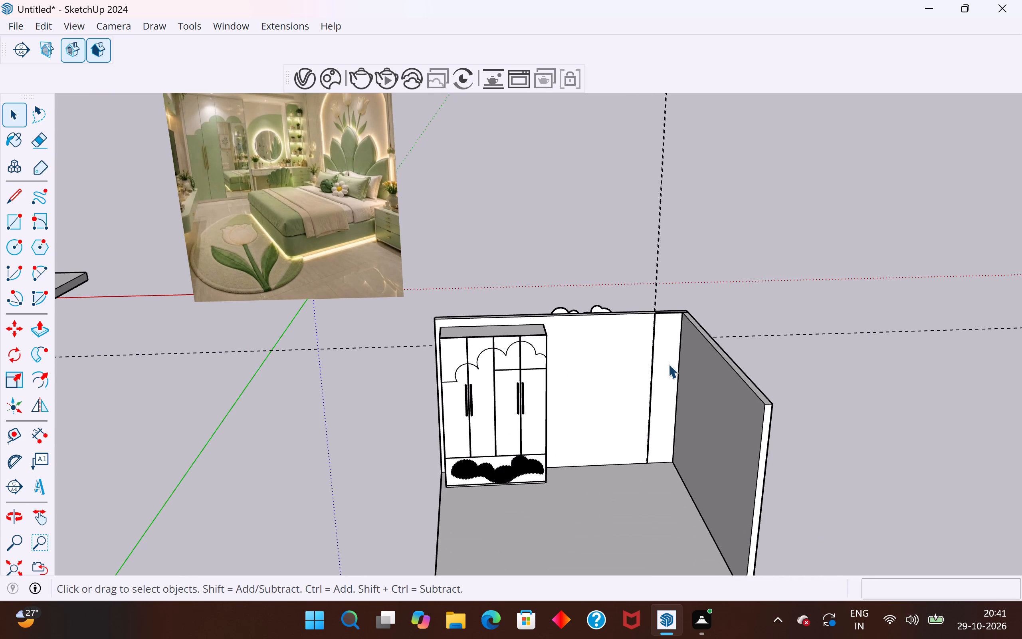
scroll(664, 332, up, 9)
click(681, 290)
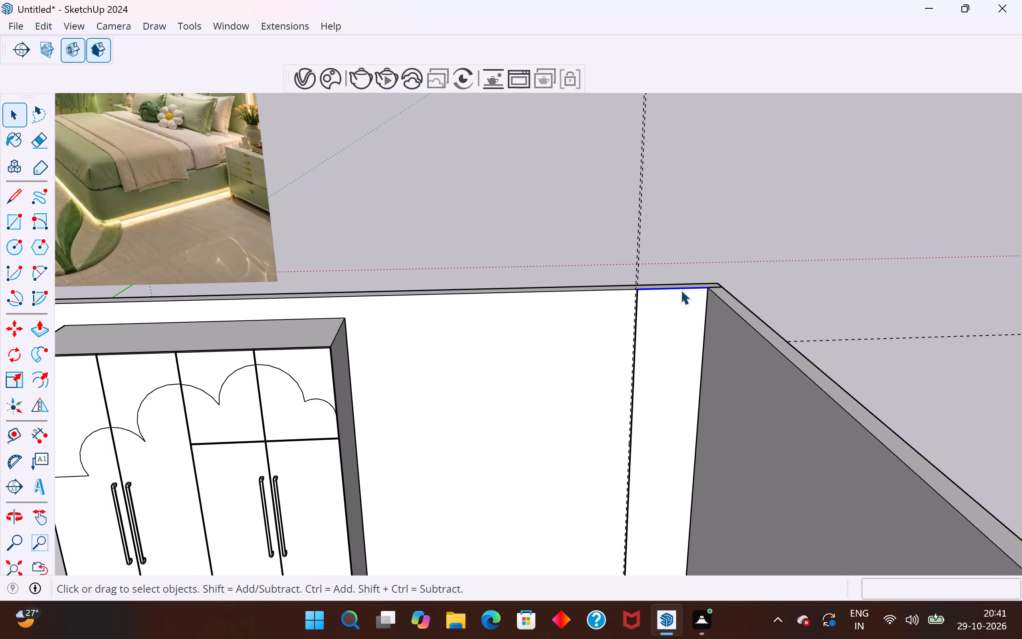
key(m)
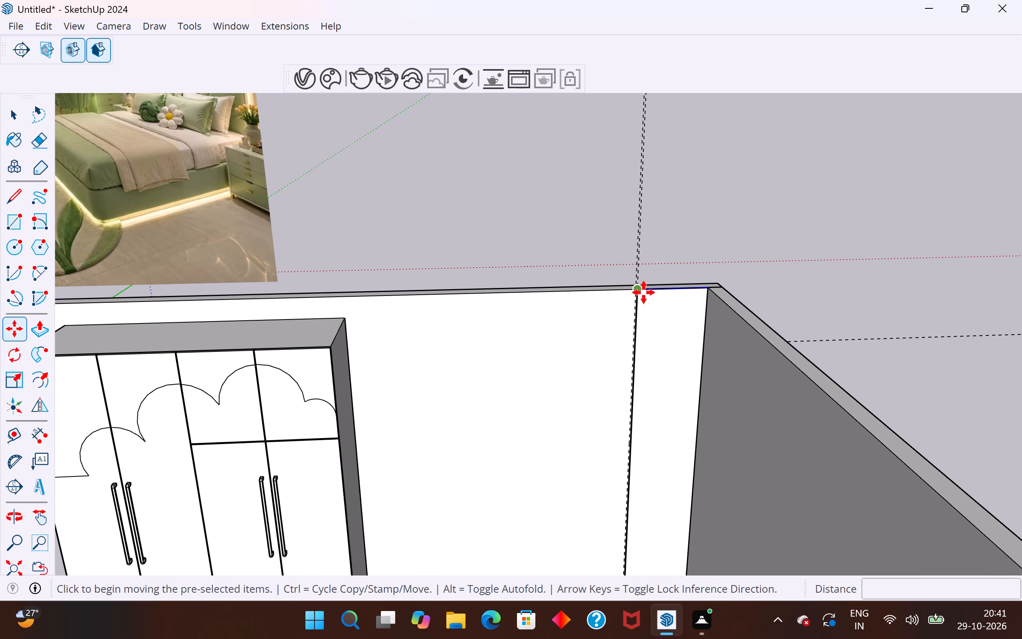
ctrl+click(644, 292)
scroll(644, 292, down, 11)
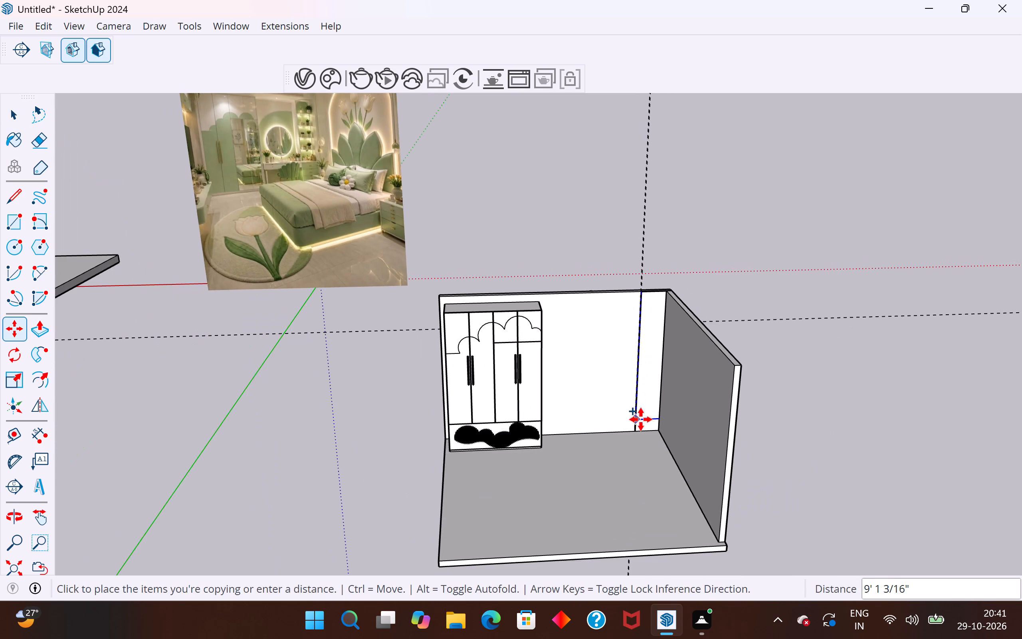
scroll(641, 419, up, 20)
scroll(641, 419, up, 2)
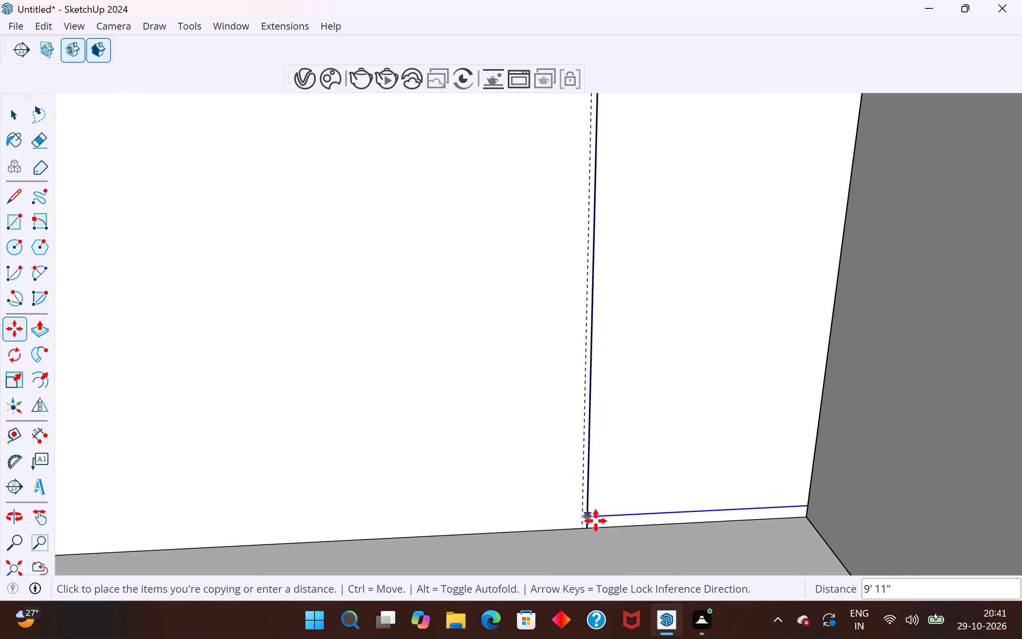
click(596, 525)
Divide the distance between the original and copied edges with 4/ to form four equal shelf bays.
scroll(596, 525, down, 15)
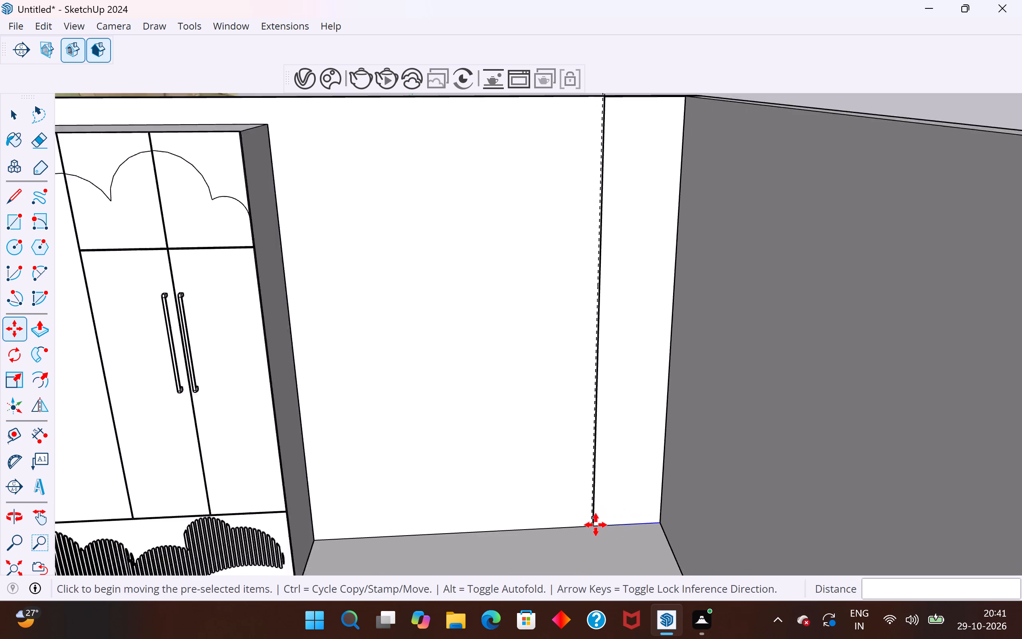
scroll(596, 525, down, 10)
middle_drag(596, 525, 609, 503)
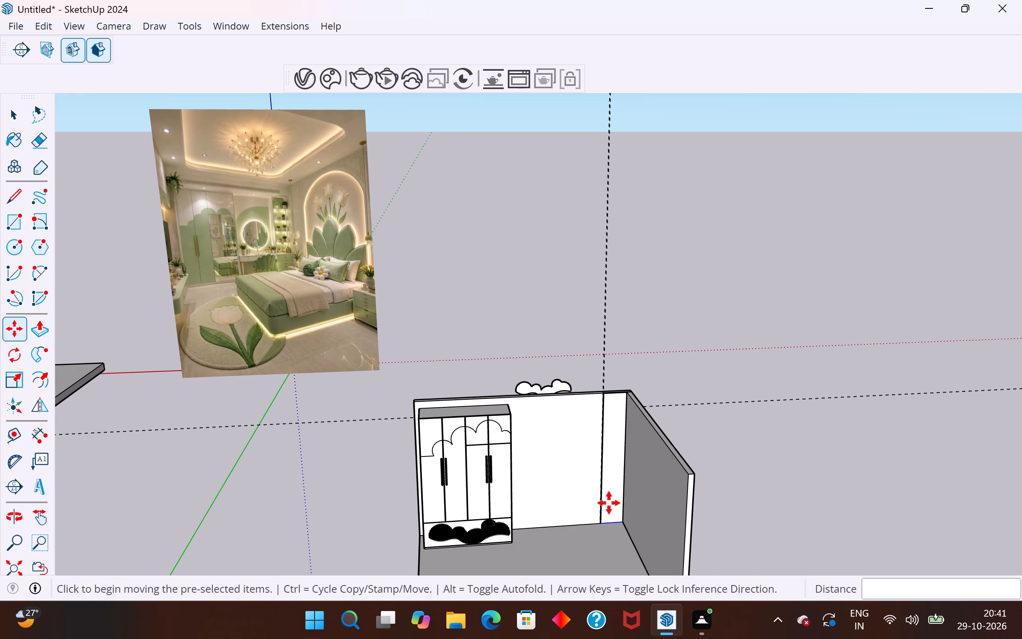
text(4/)
key(Return)
click(12, 118)
click(495, 288)
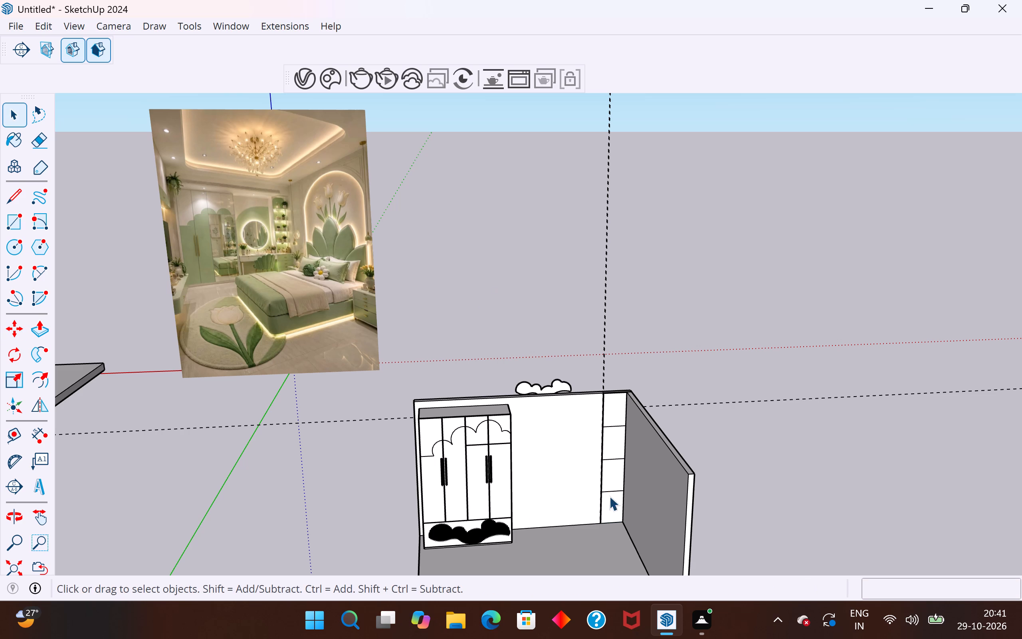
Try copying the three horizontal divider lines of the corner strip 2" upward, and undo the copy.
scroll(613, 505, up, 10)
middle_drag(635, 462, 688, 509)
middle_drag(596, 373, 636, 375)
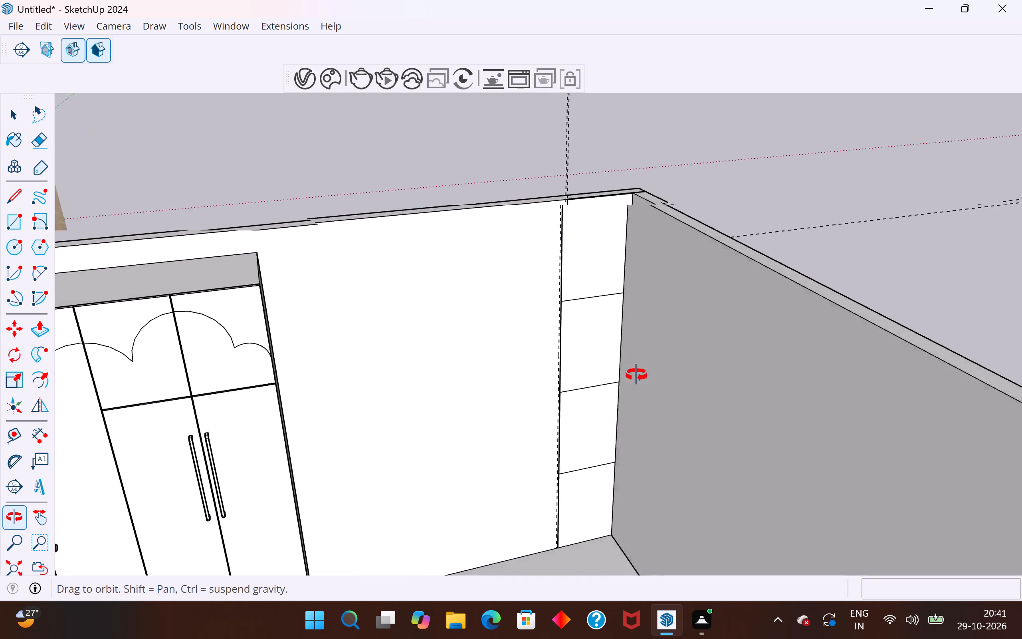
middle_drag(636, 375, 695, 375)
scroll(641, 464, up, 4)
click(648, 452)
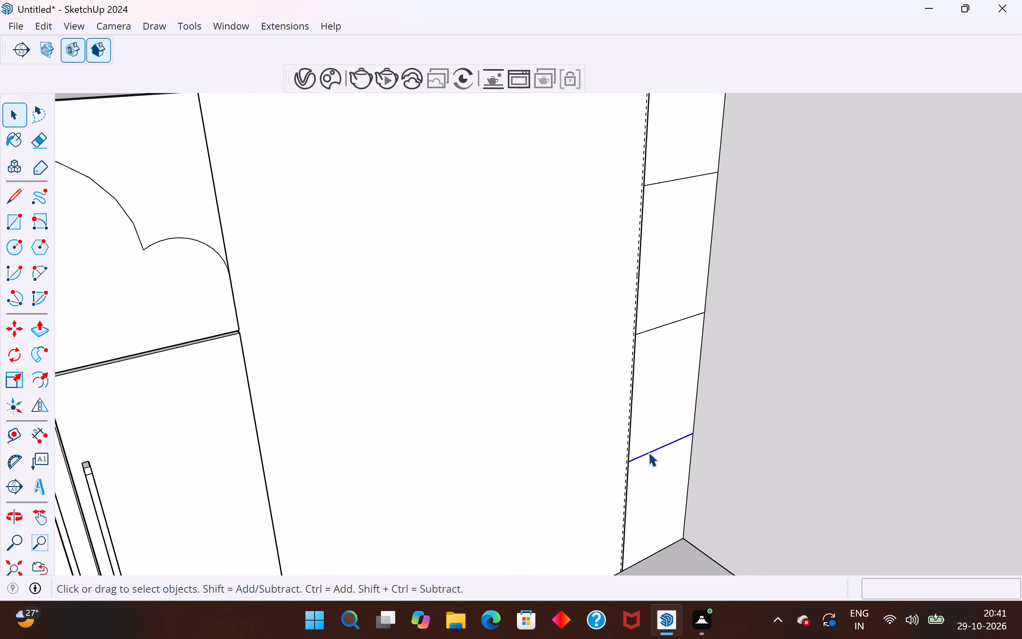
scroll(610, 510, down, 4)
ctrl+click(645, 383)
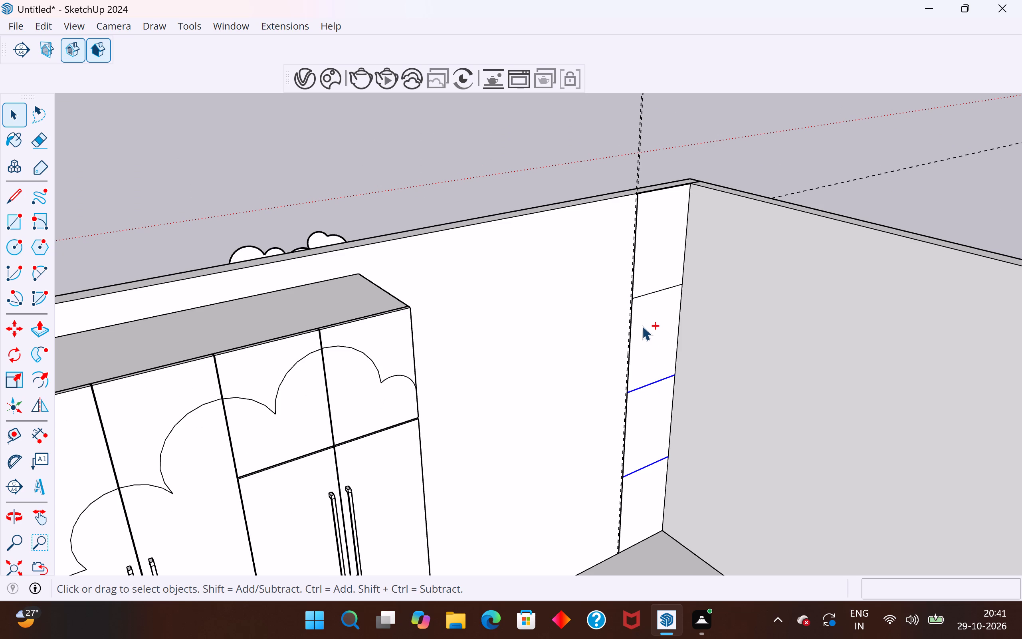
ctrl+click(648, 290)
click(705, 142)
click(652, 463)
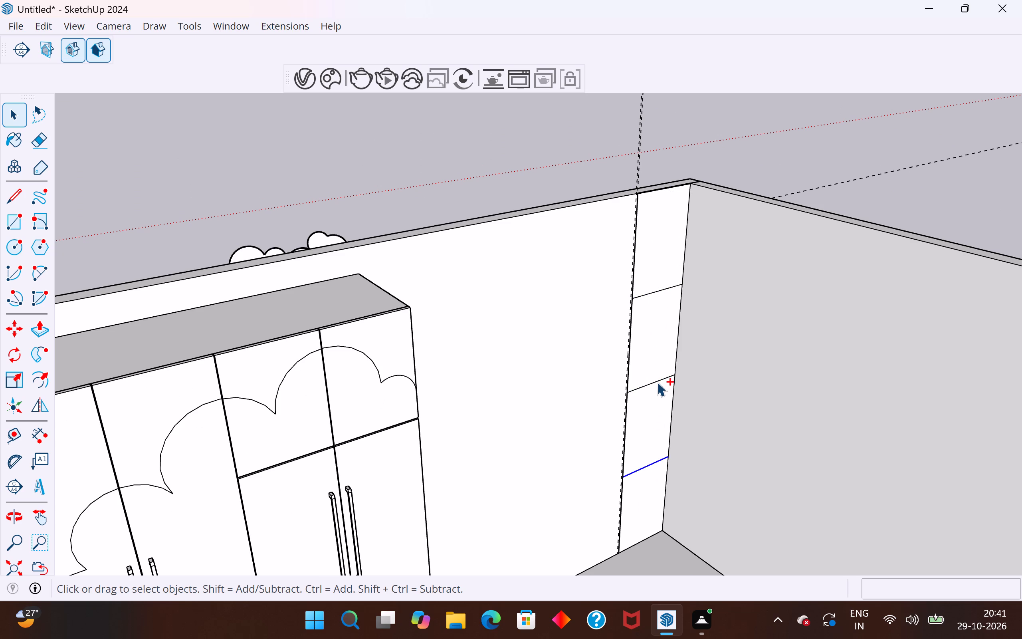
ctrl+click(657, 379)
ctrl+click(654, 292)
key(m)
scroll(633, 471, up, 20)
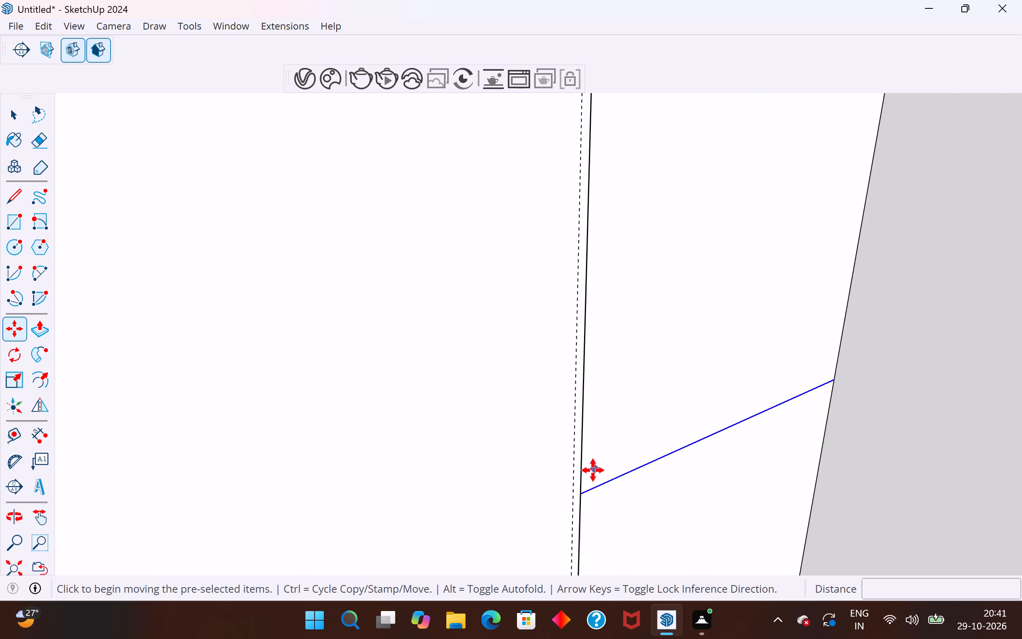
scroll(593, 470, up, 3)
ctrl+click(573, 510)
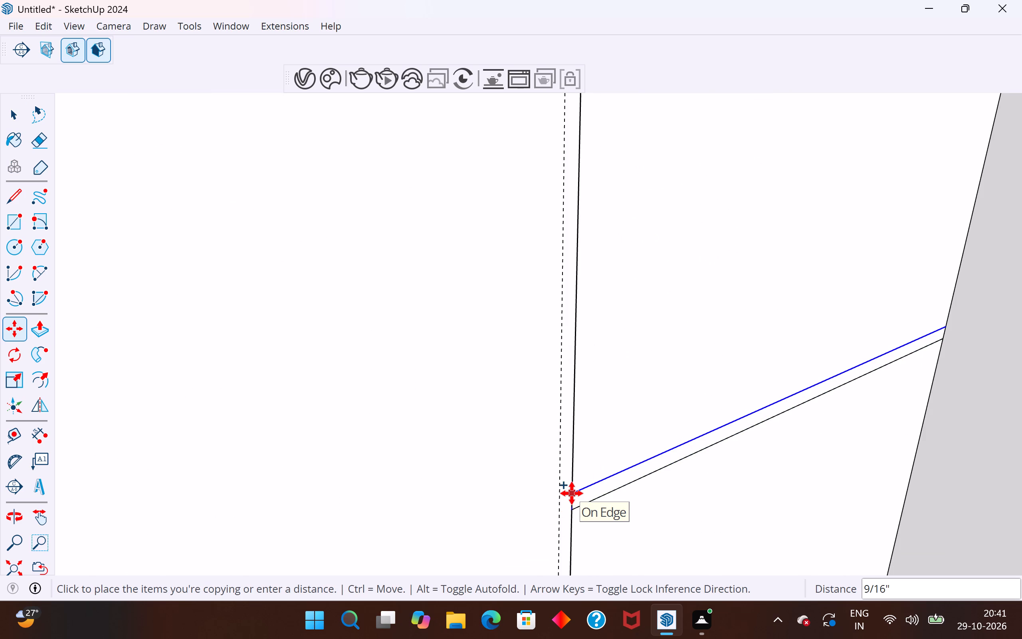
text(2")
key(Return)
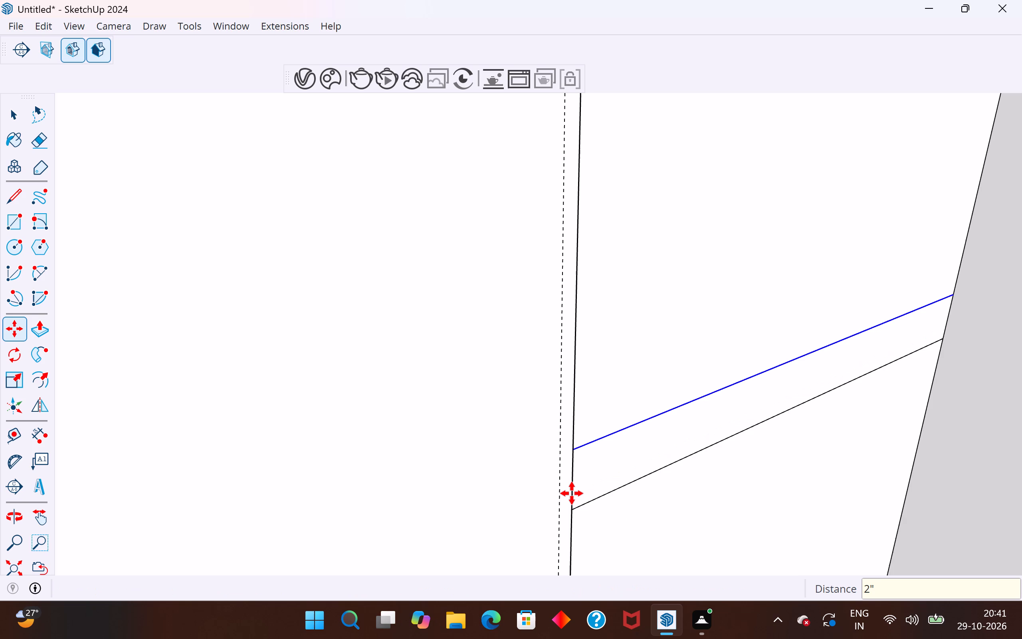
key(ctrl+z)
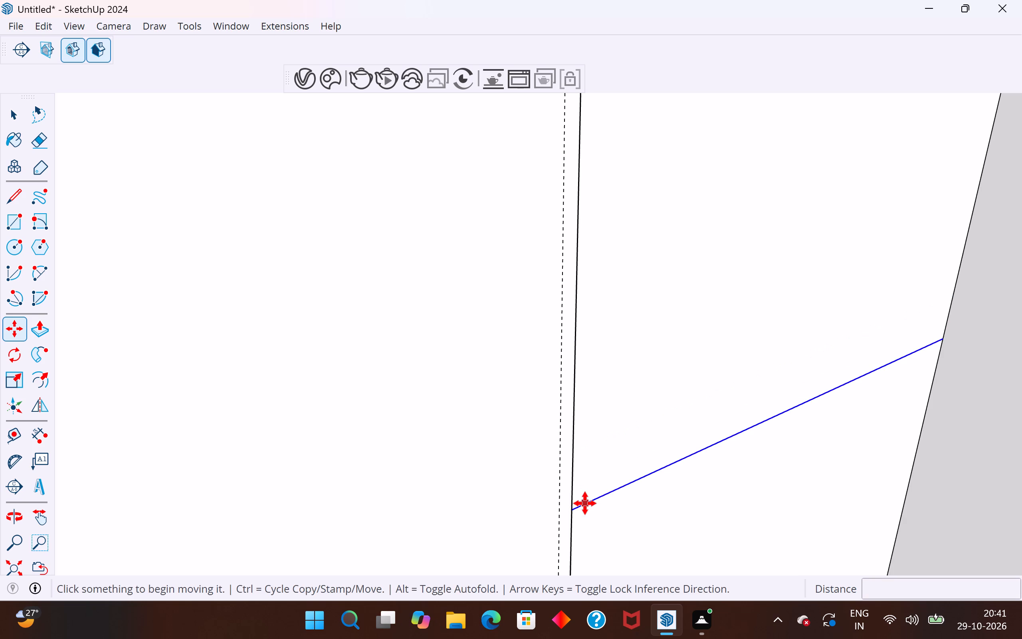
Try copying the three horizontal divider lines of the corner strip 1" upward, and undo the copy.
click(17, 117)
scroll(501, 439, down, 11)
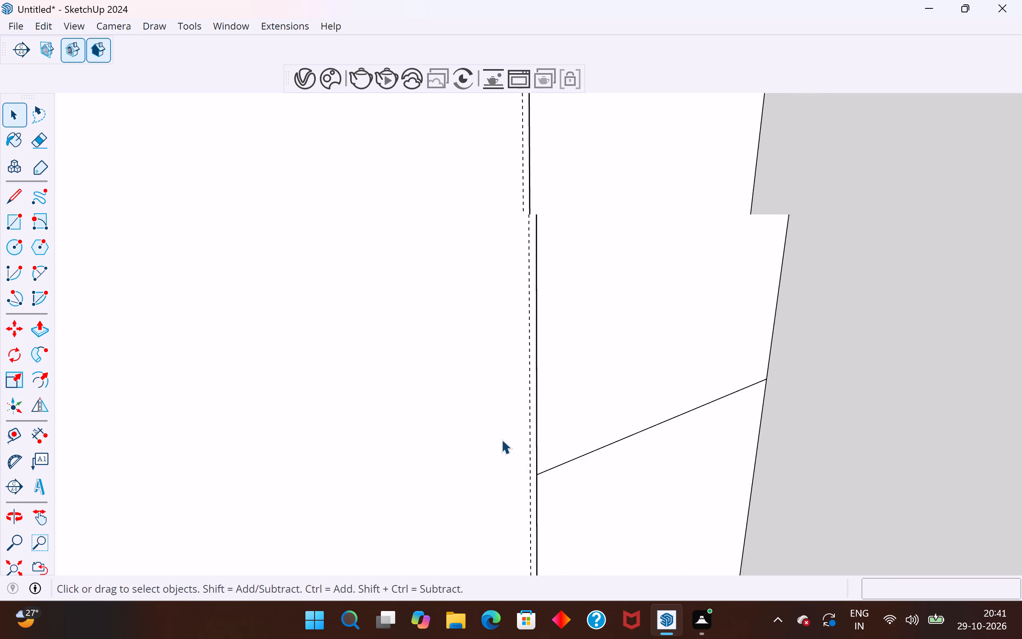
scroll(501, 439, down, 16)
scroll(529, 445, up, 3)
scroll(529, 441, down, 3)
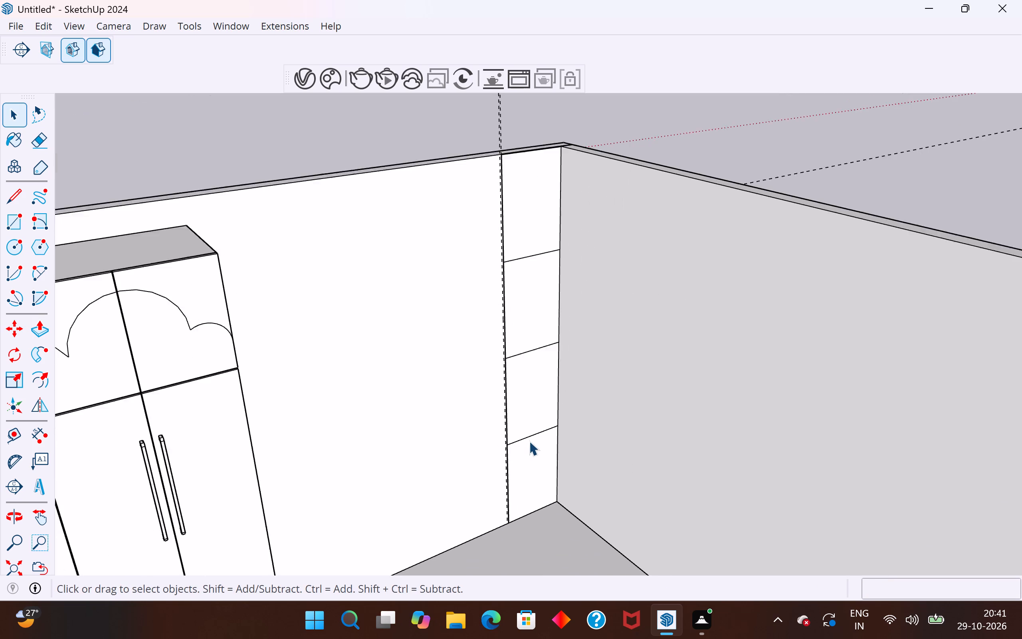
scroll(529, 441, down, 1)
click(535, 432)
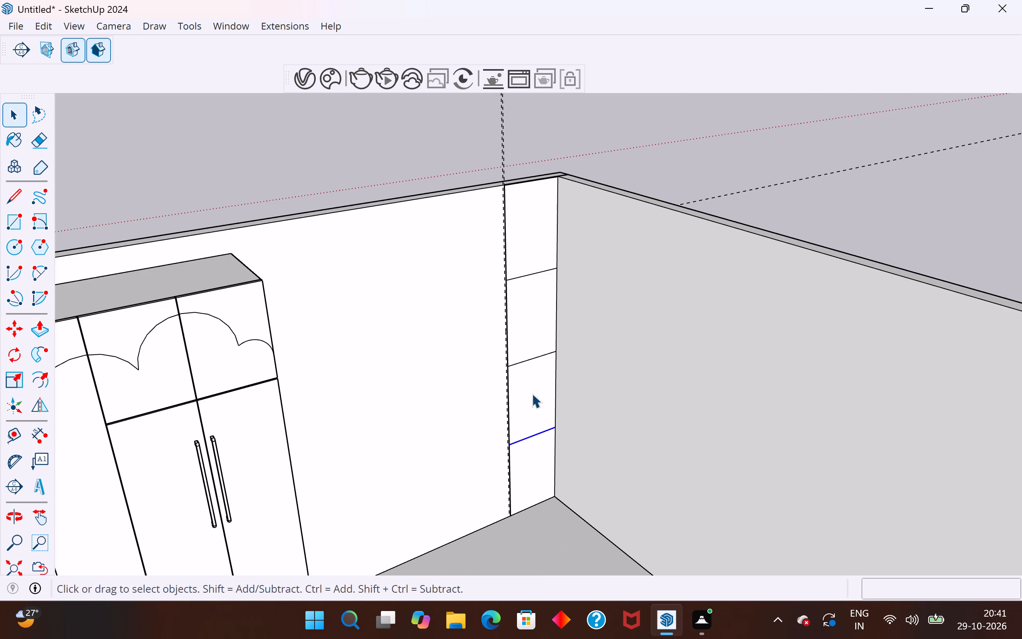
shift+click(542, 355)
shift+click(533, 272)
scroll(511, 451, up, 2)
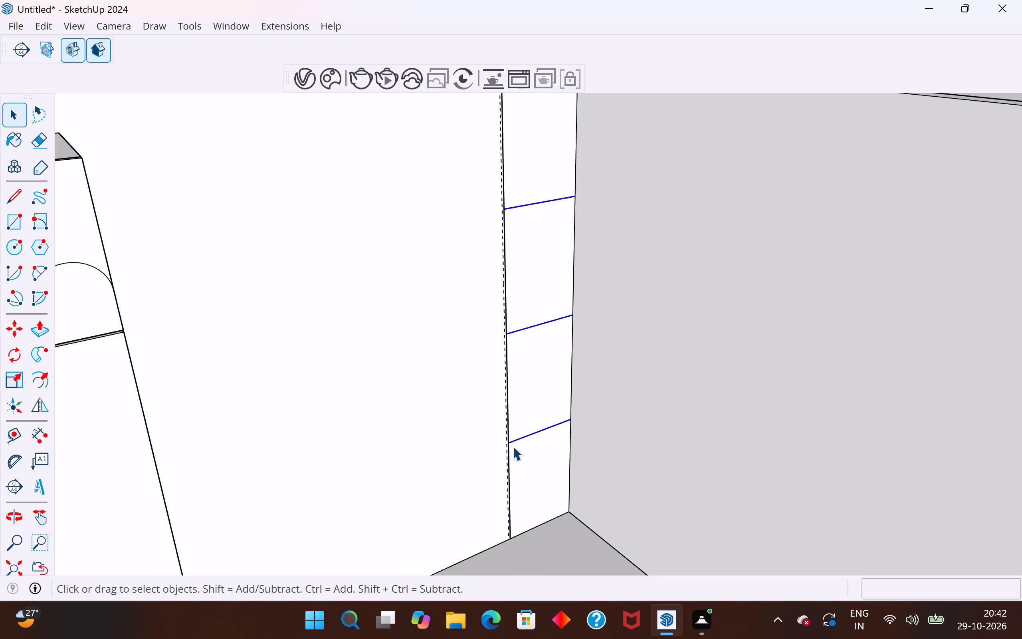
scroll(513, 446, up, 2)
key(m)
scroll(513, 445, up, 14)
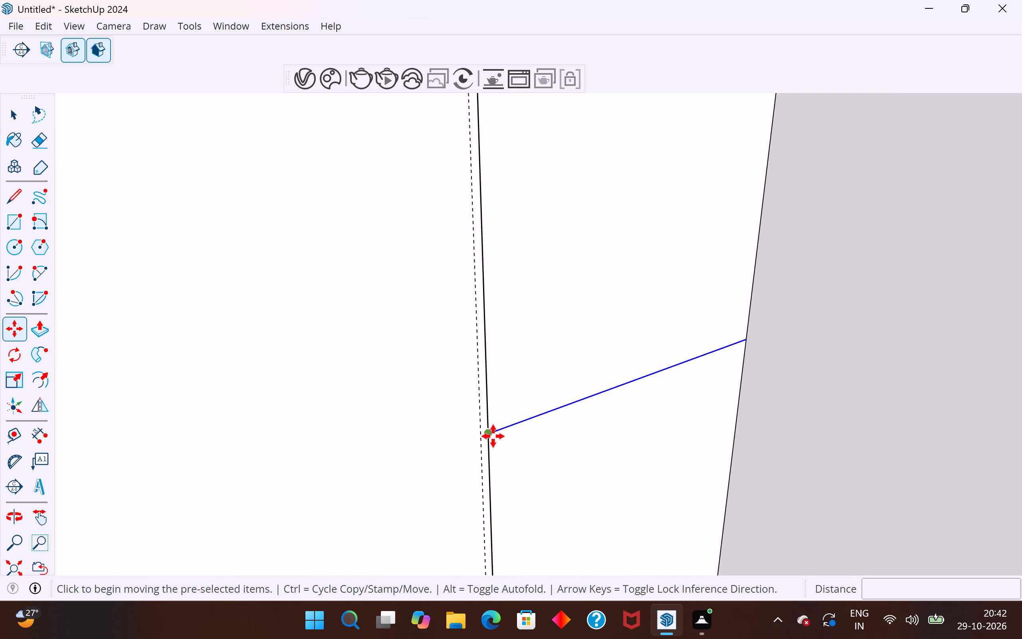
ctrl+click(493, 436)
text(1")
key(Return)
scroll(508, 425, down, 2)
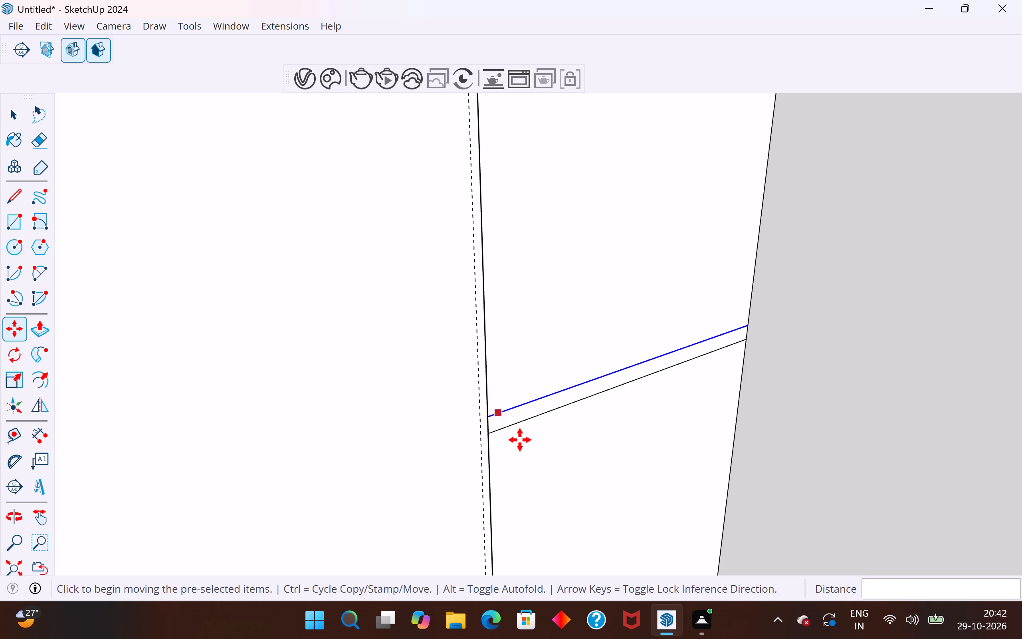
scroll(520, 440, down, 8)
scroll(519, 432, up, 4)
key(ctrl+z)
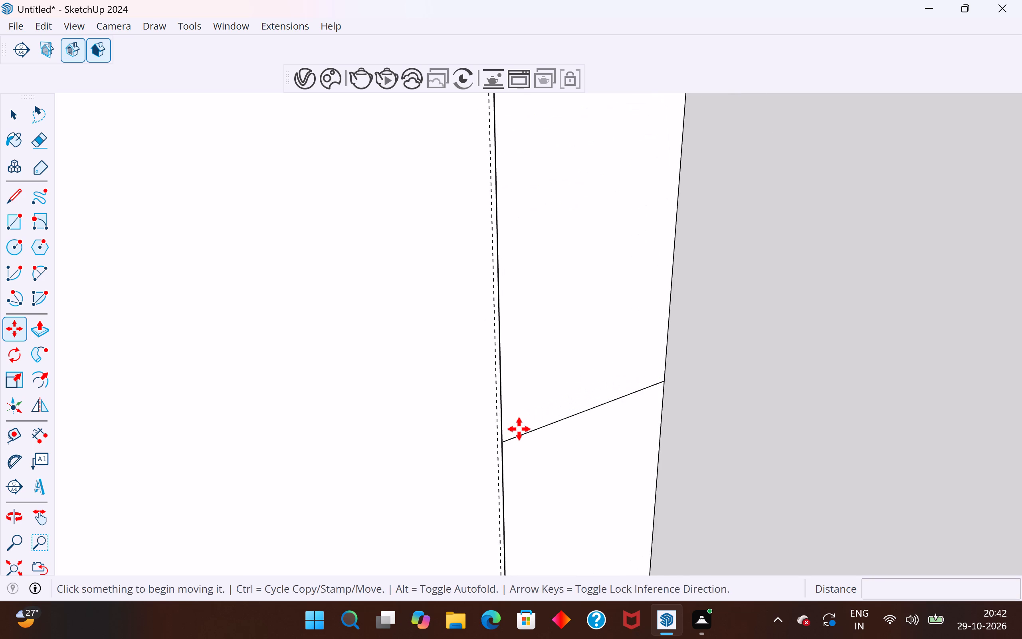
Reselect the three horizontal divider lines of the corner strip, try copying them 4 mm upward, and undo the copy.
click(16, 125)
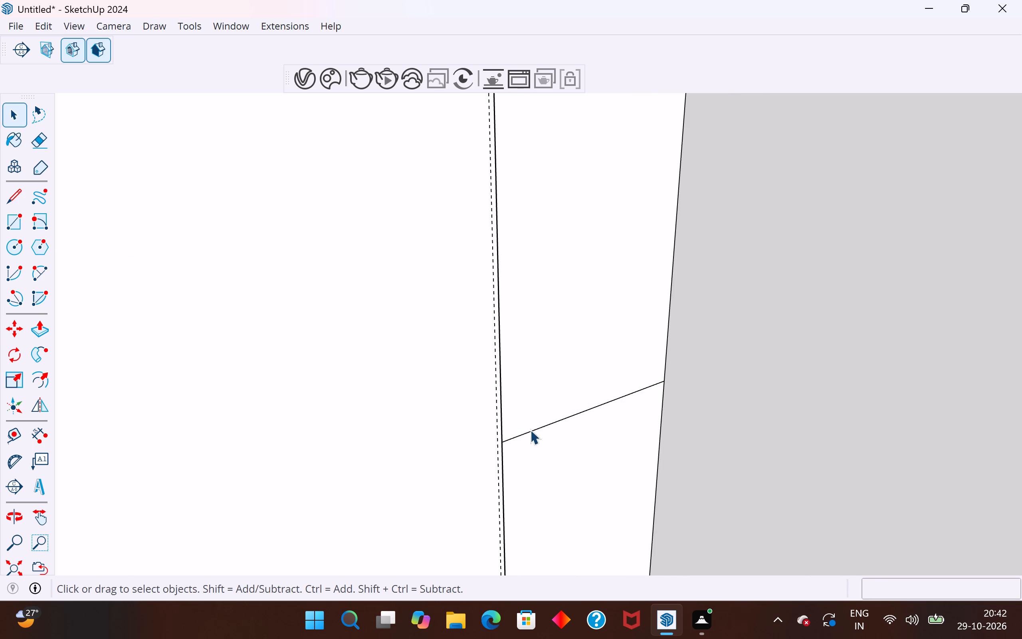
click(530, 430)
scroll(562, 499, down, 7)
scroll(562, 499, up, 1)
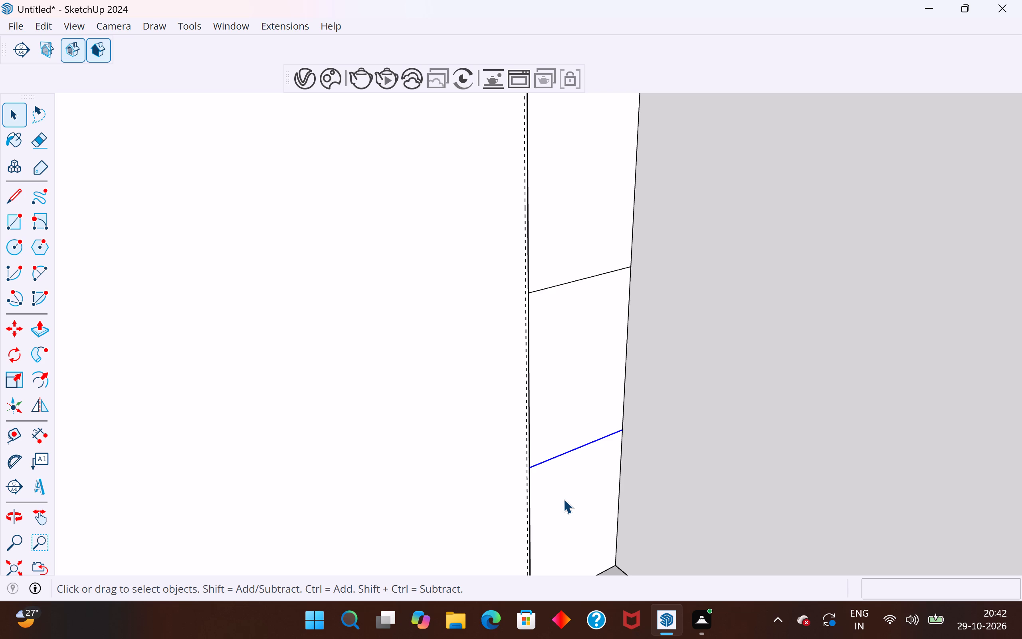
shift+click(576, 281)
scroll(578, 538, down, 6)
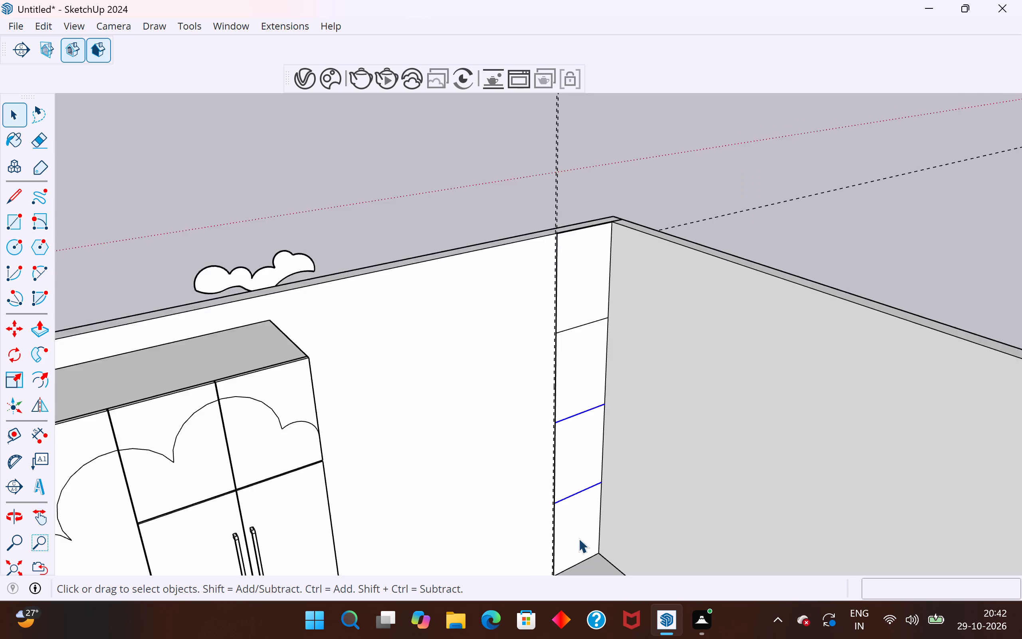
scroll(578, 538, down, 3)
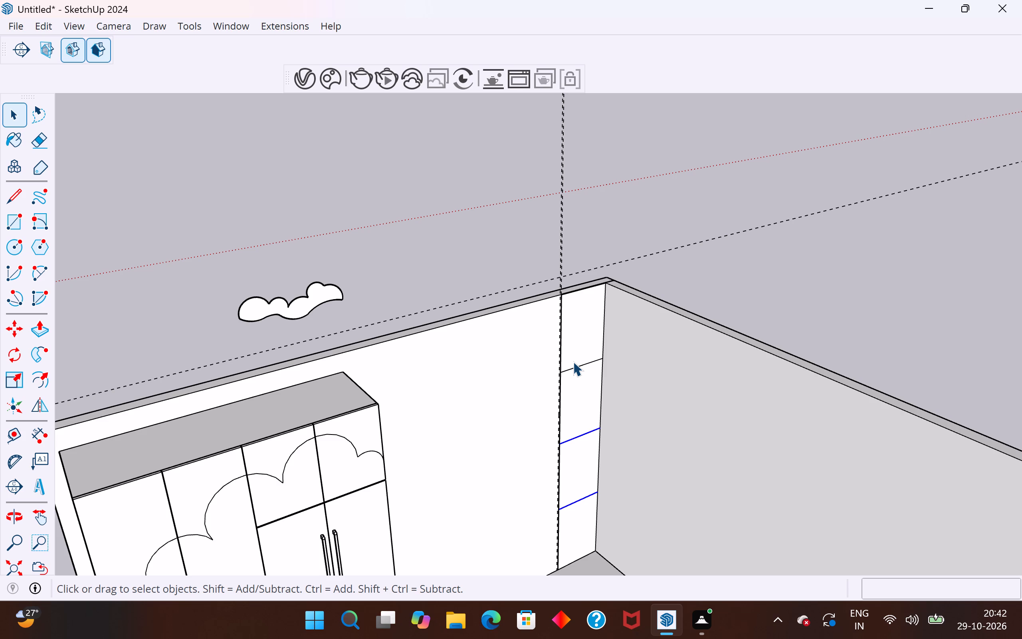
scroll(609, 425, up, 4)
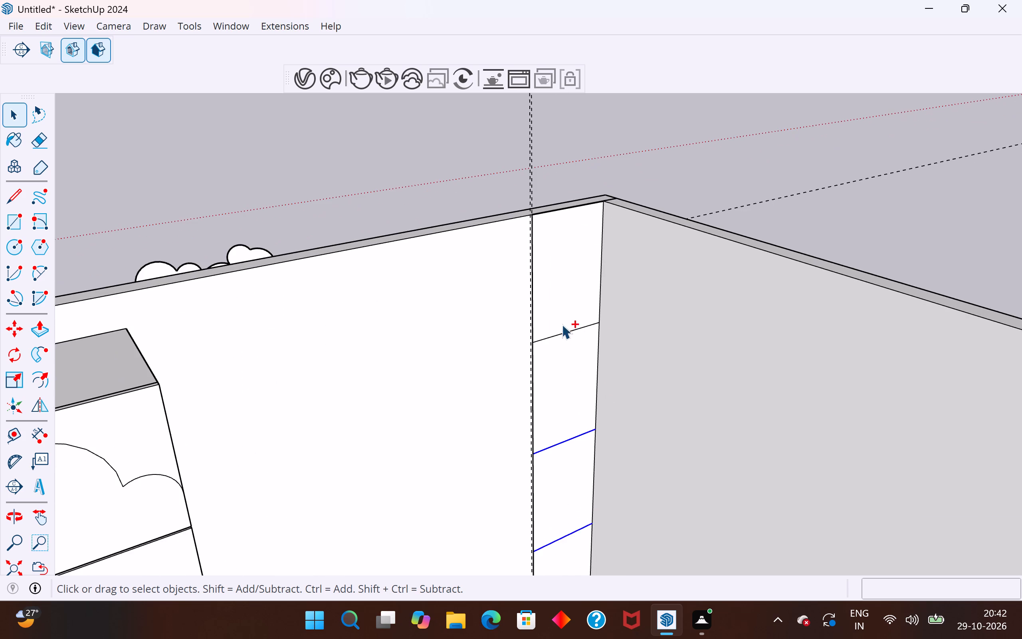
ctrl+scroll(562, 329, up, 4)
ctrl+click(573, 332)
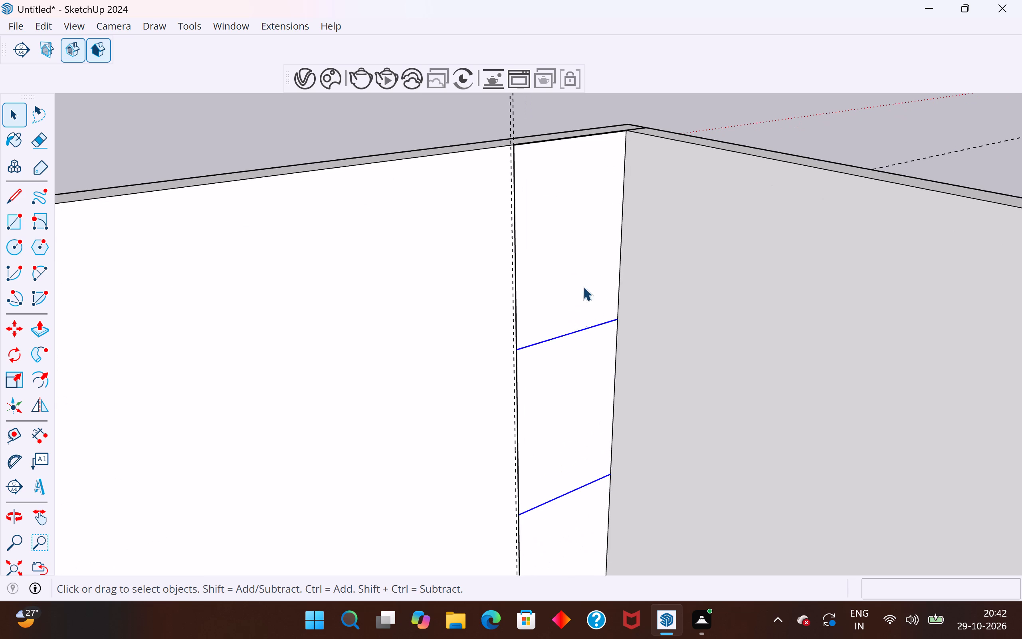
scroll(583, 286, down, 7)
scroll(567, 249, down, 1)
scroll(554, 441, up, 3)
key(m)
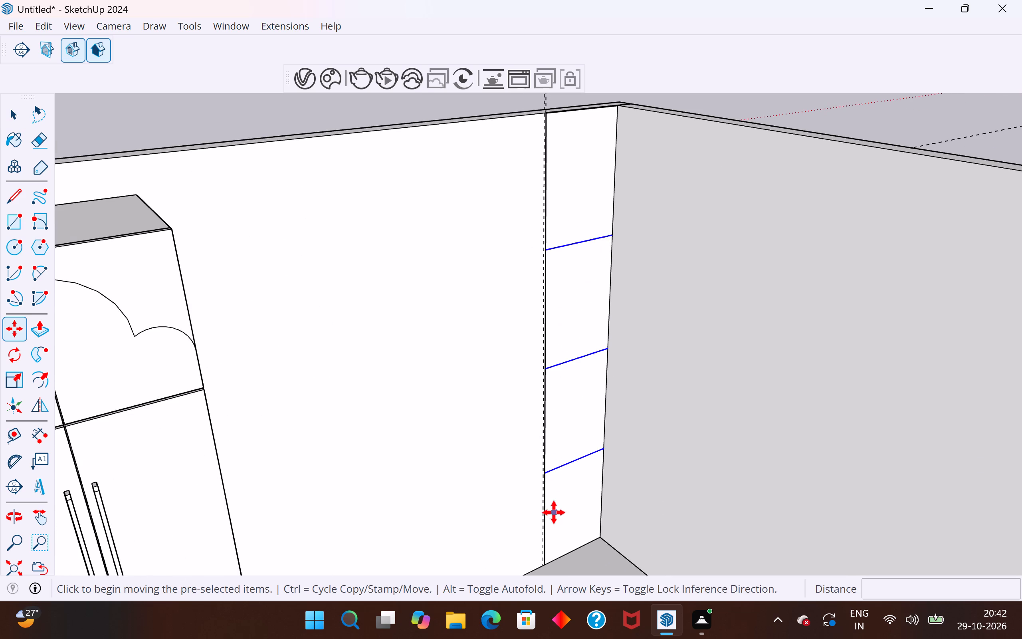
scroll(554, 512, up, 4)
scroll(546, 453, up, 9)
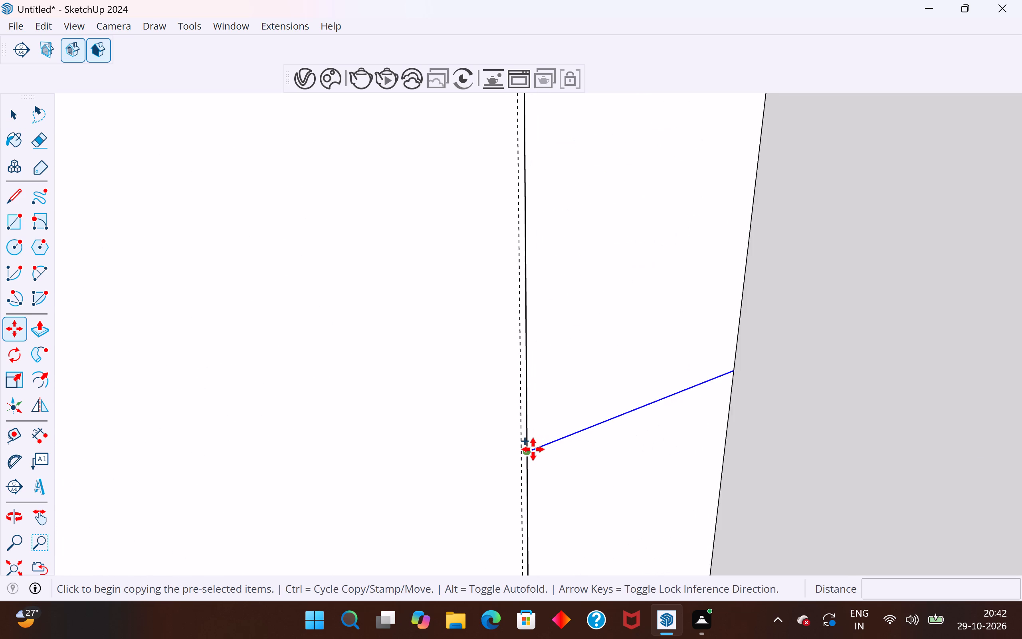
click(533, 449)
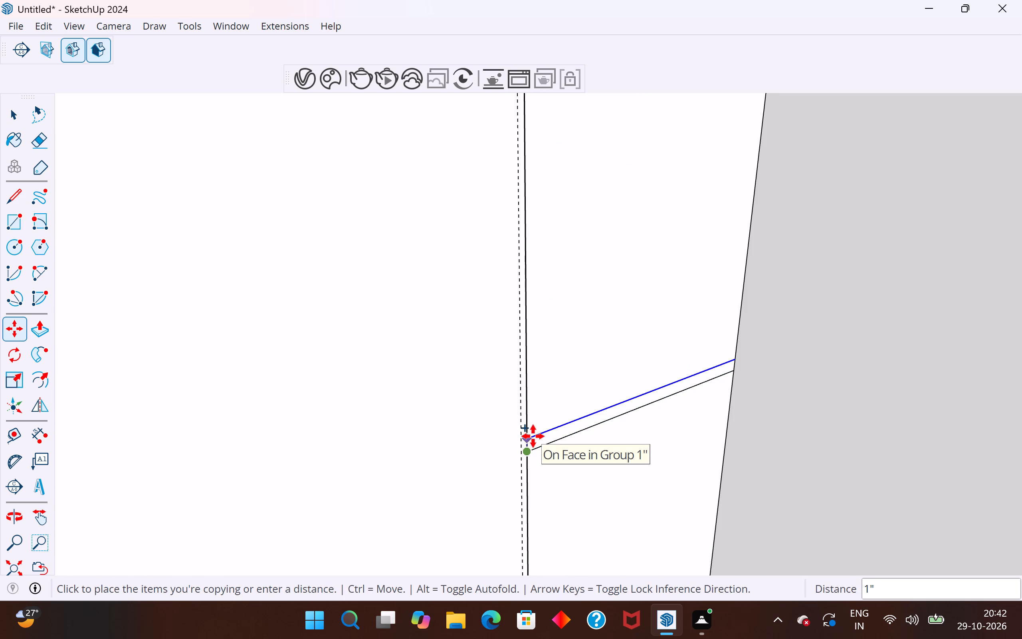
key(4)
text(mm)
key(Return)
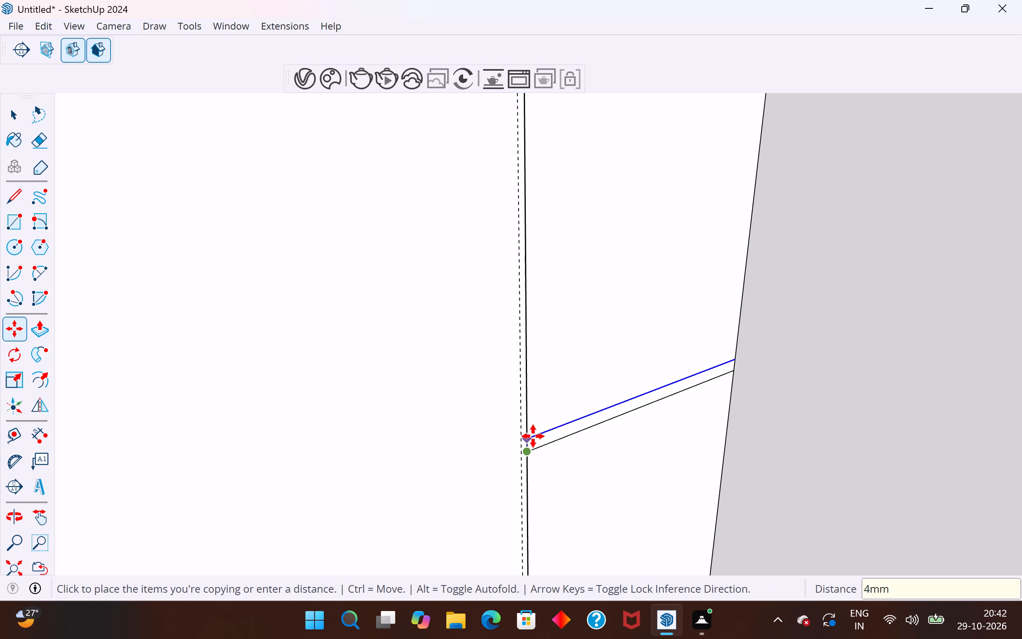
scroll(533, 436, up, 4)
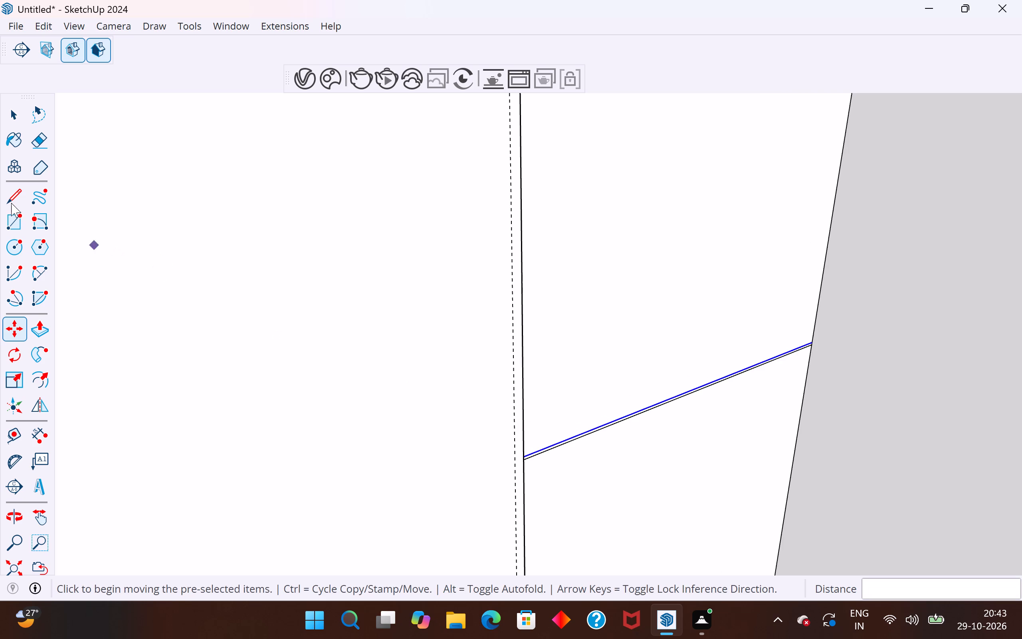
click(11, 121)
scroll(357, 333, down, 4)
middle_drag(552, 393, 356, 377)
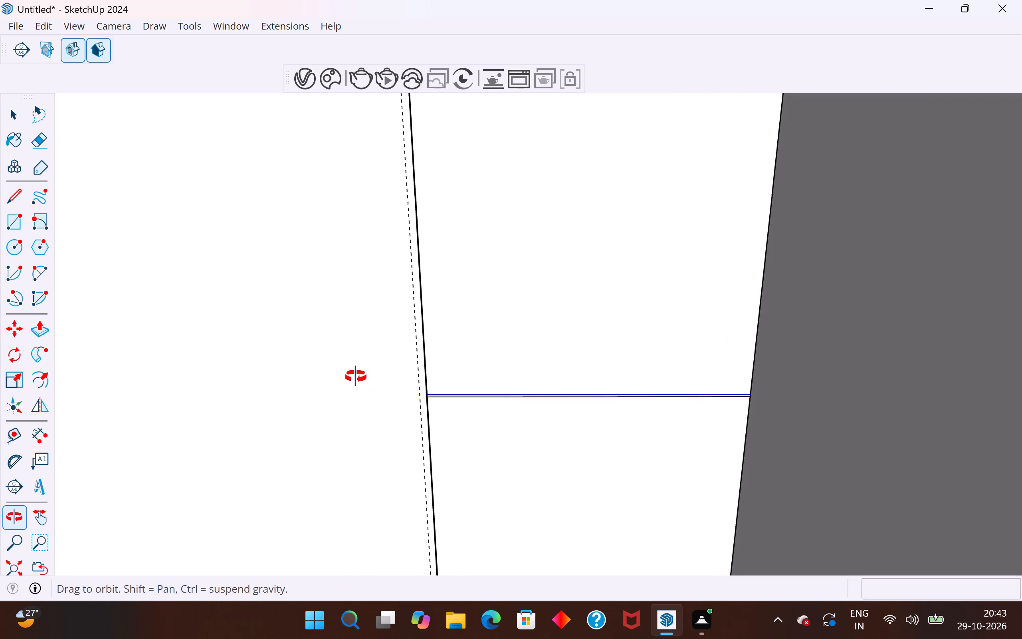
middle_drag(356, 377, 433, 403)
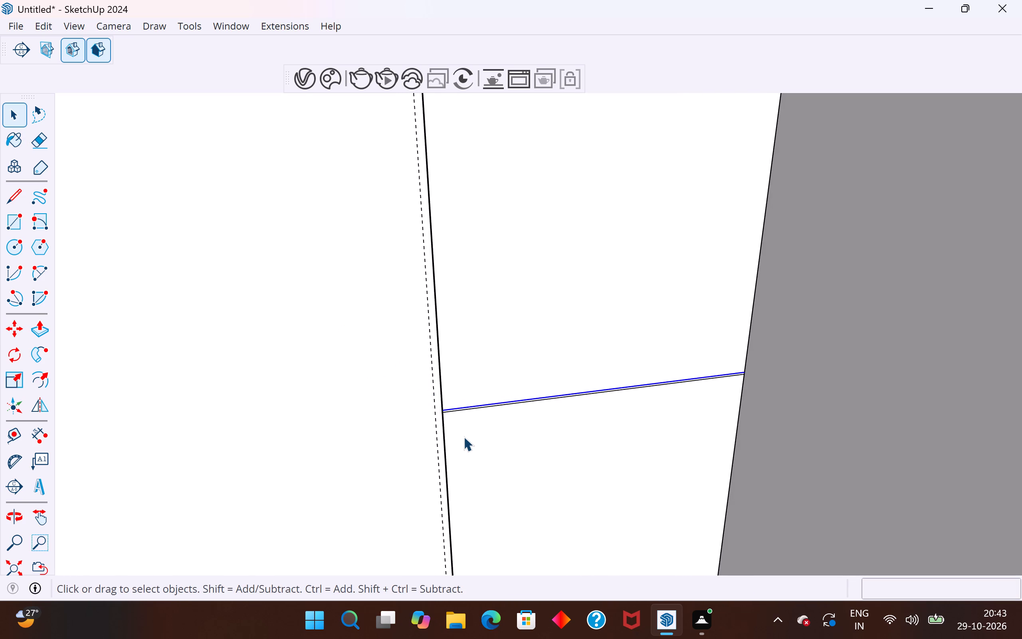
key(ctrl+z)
Select the three horizontal divider lines of the corner strip and copy them 5 mm upward.
click(475, 405)
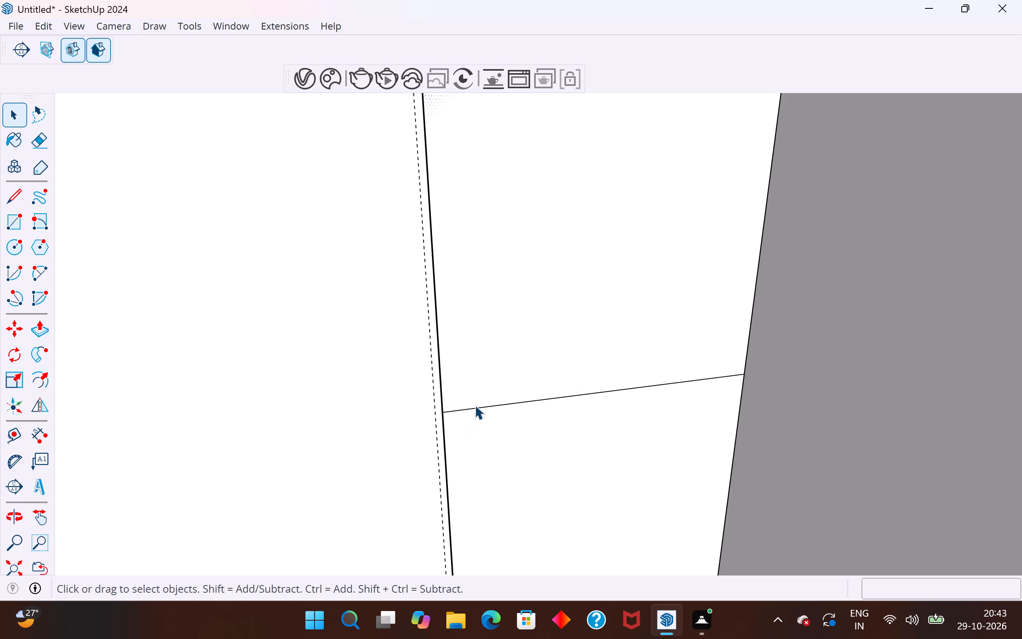
scroll(503, 454, down, 2)
scroll(503, 409, up, 3)
click(514, 413)
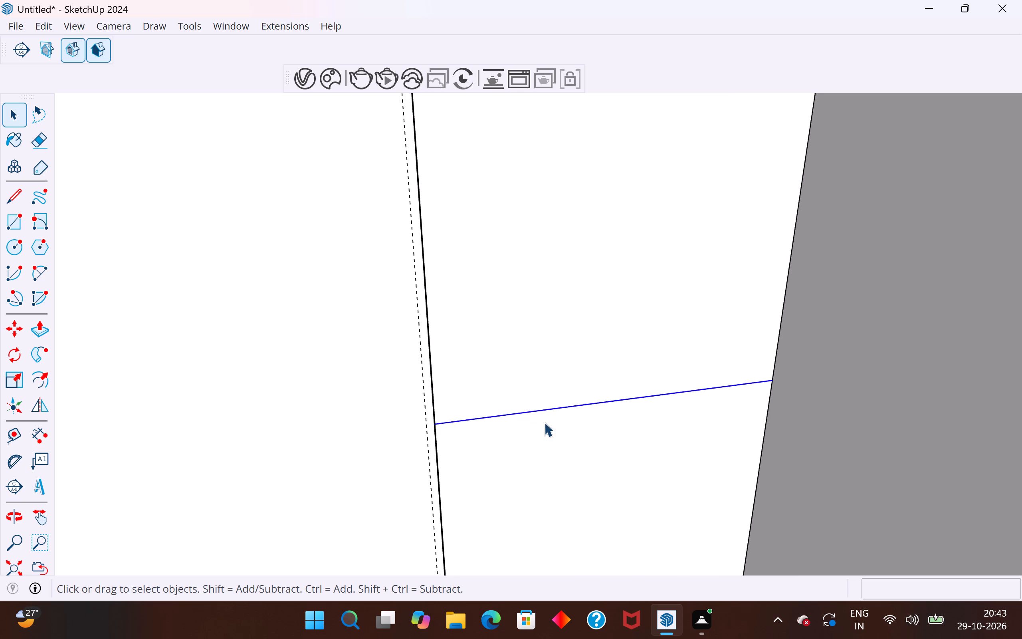
scroll(544, 422, down, 16)
middle_drag(534, 431, 614, 449)
scroll(575, 460, down, 4)
scroll(561, 362, up, 3)
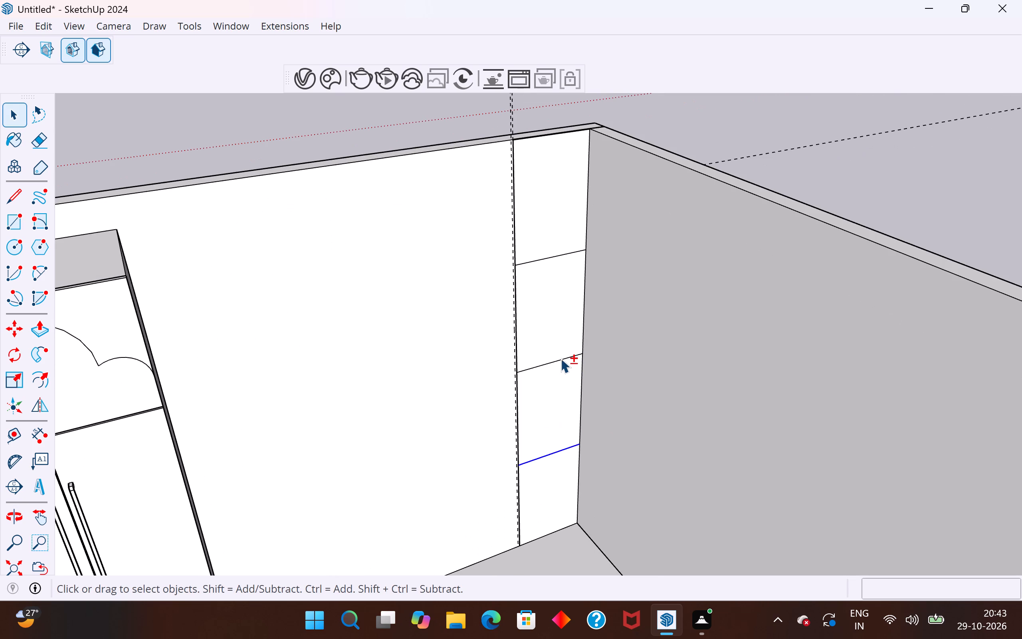
shift+click(561, 358)
shift+click(553, 257)
scroll(483, 378, down, 3)
scroll(539, 473, up, 12)
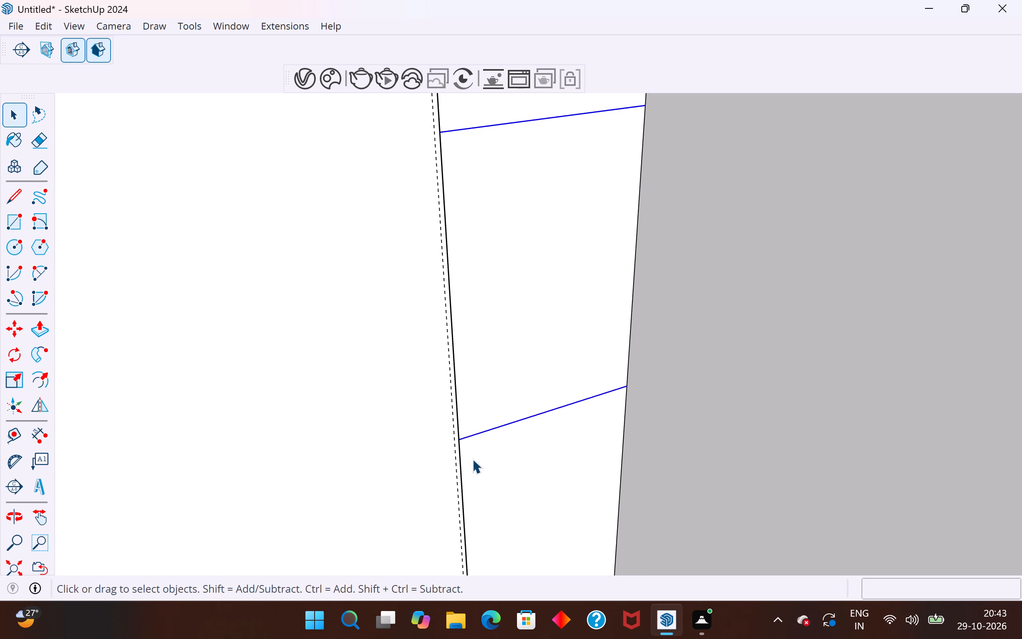
key(m)
ctrl+click(464, 440)
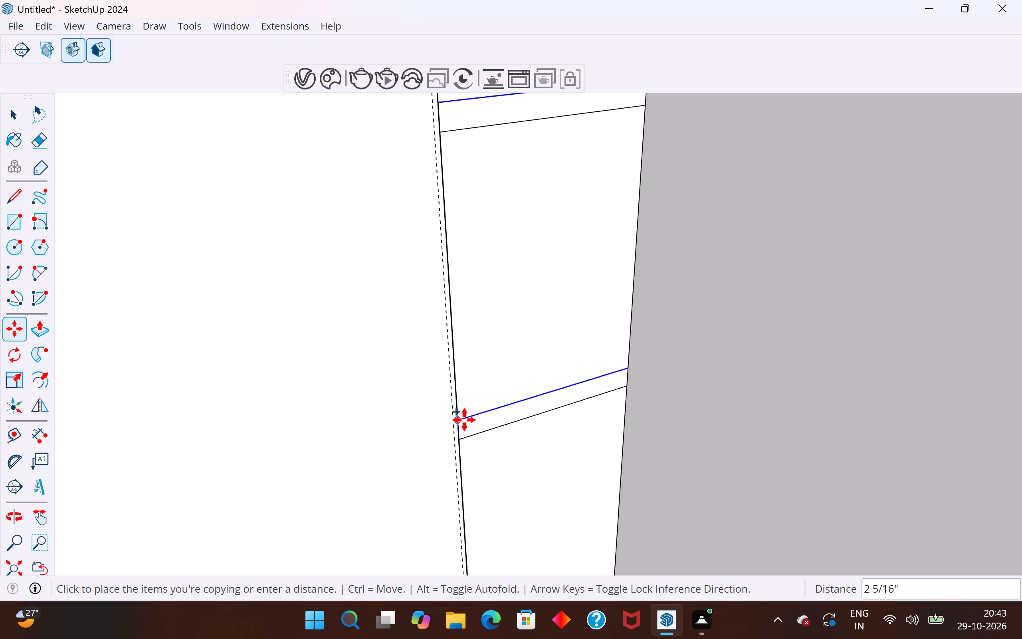
key(5)
text(mm)
key(Return)
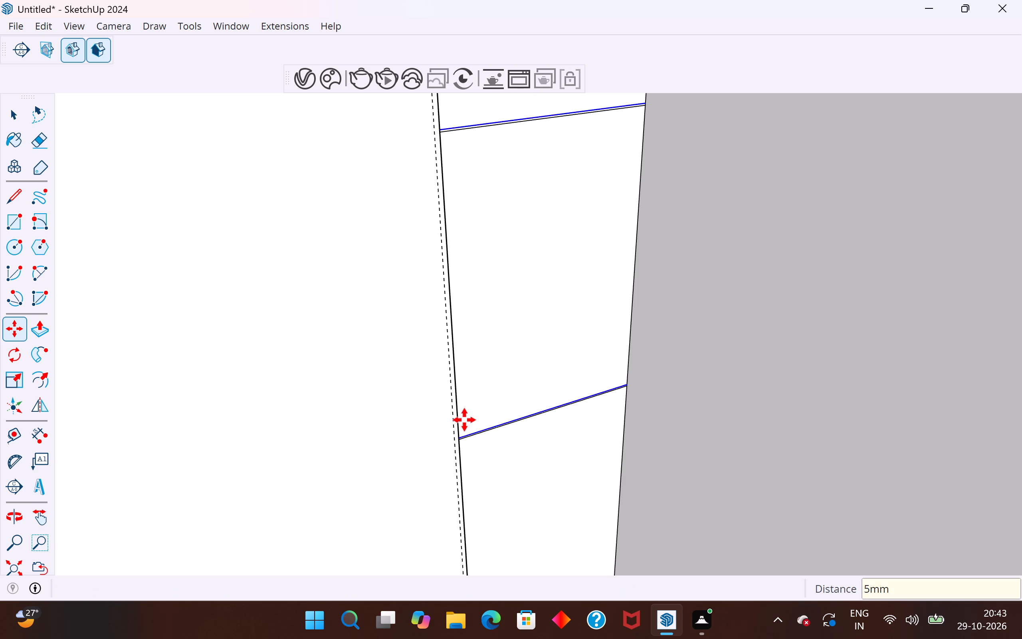
Move the three copied divider lines a further 5 mm upward to thicken the shelf boards of the corner strip.
scroll(463, 430, up, 6)
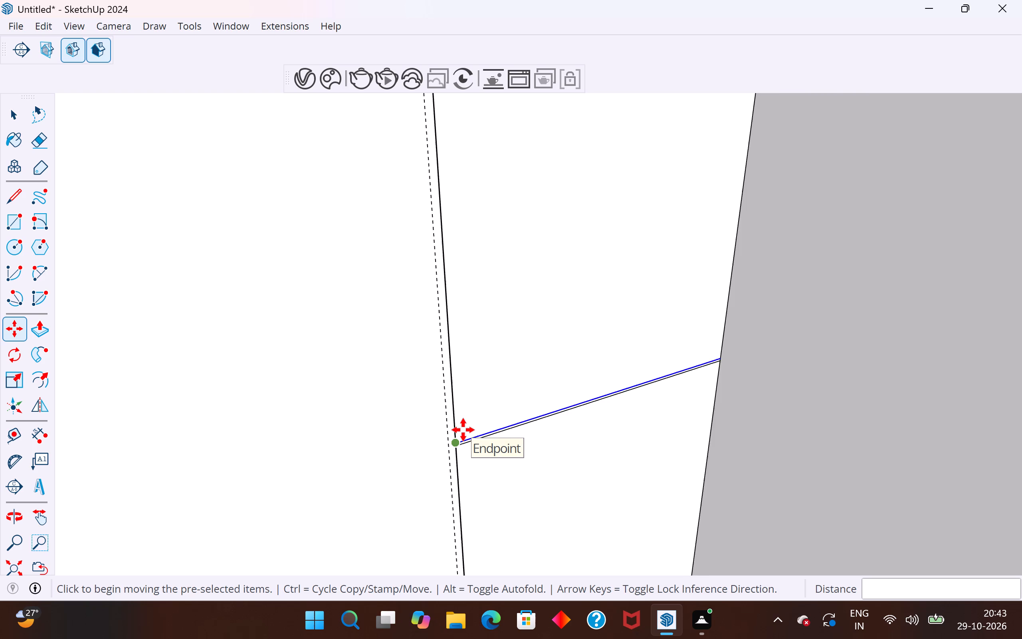
scroll(463, 430, up, 4)
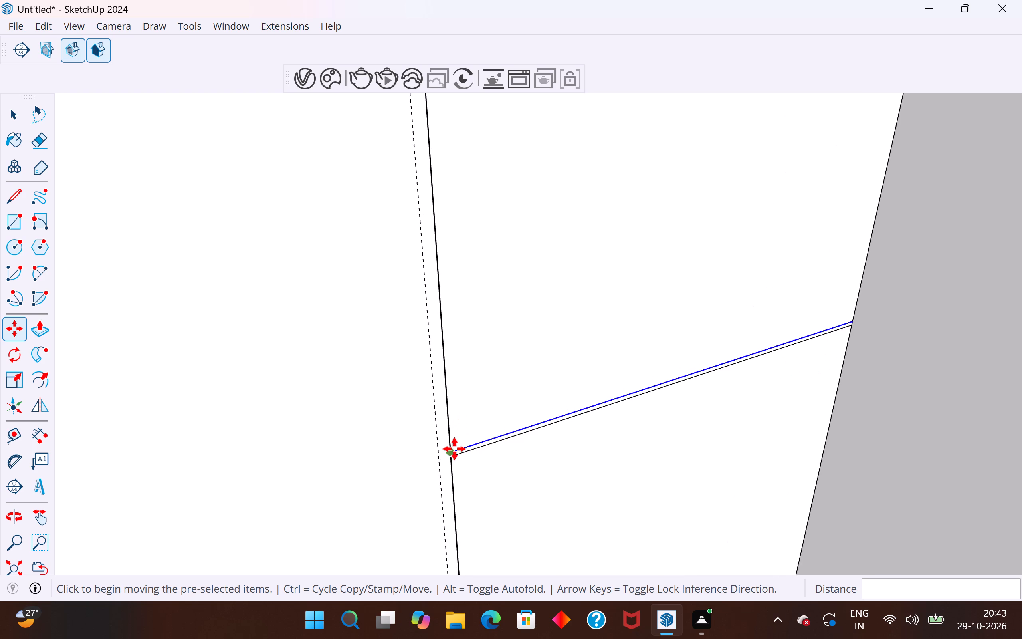
scroll(454, 449, up, 3)
click(449, 453)
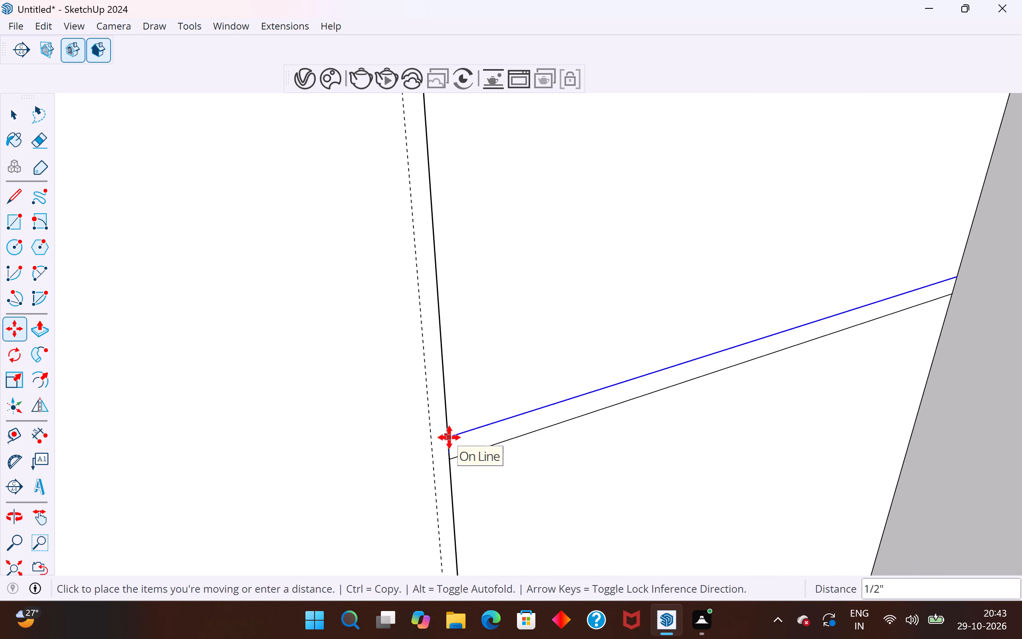
text(5mm)
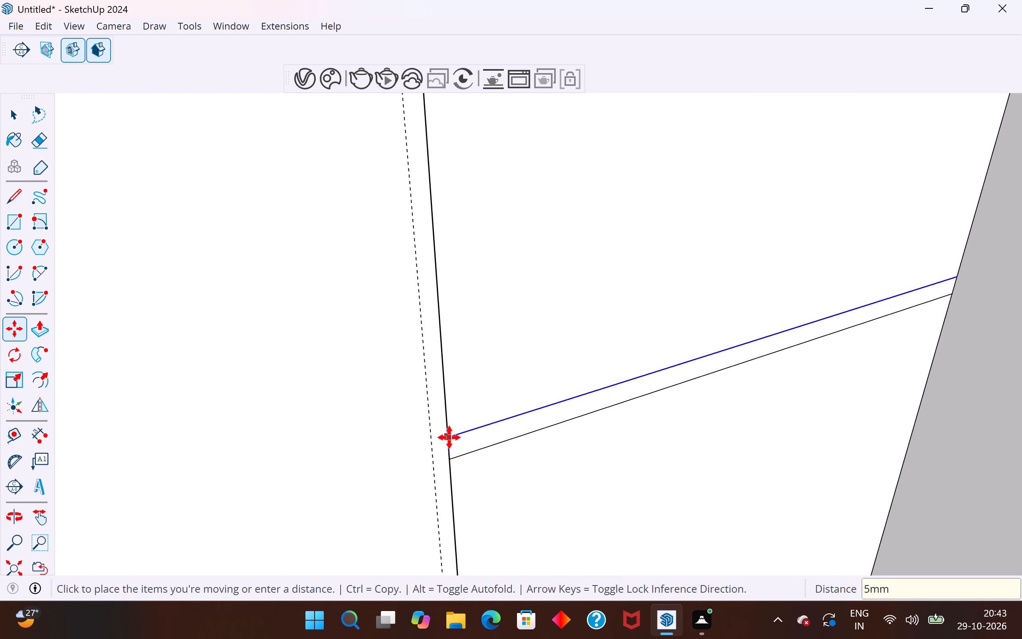
key(Return)
scroll(449, 437, down, 18)
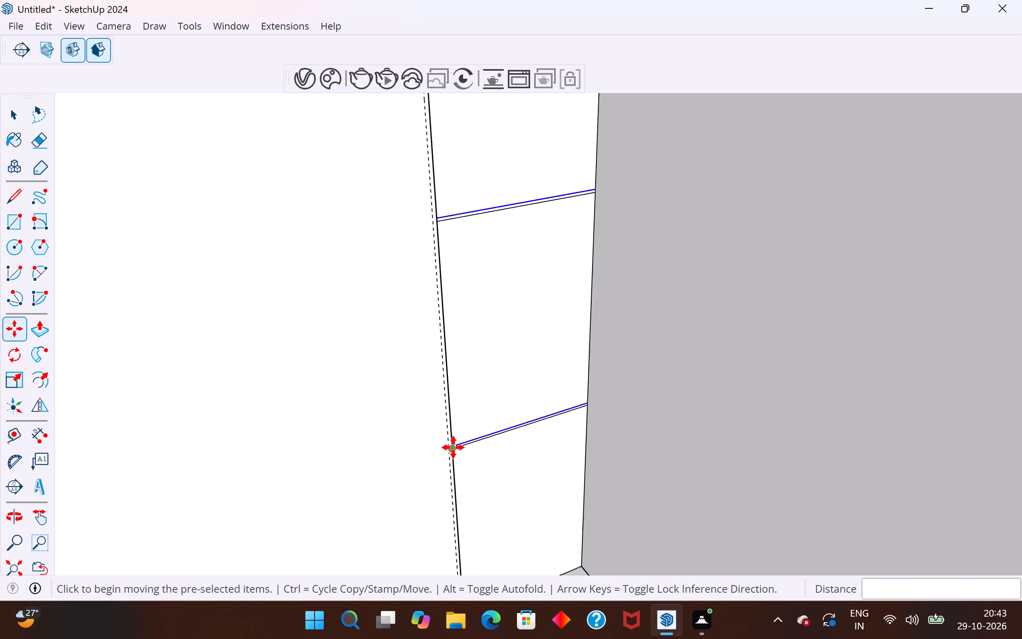
scroll(453, 447, down, 2)
click(19, 121)
scroll(527, 312, down, 11)
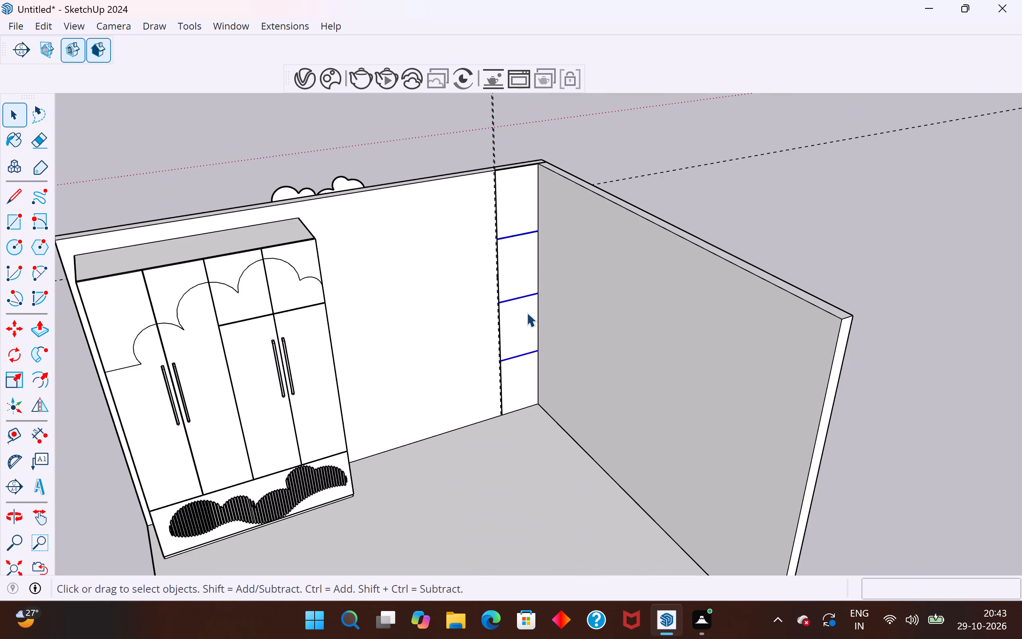
middle_drag(510, 364, 469, 388)
scroll(495, 250, up, 18)
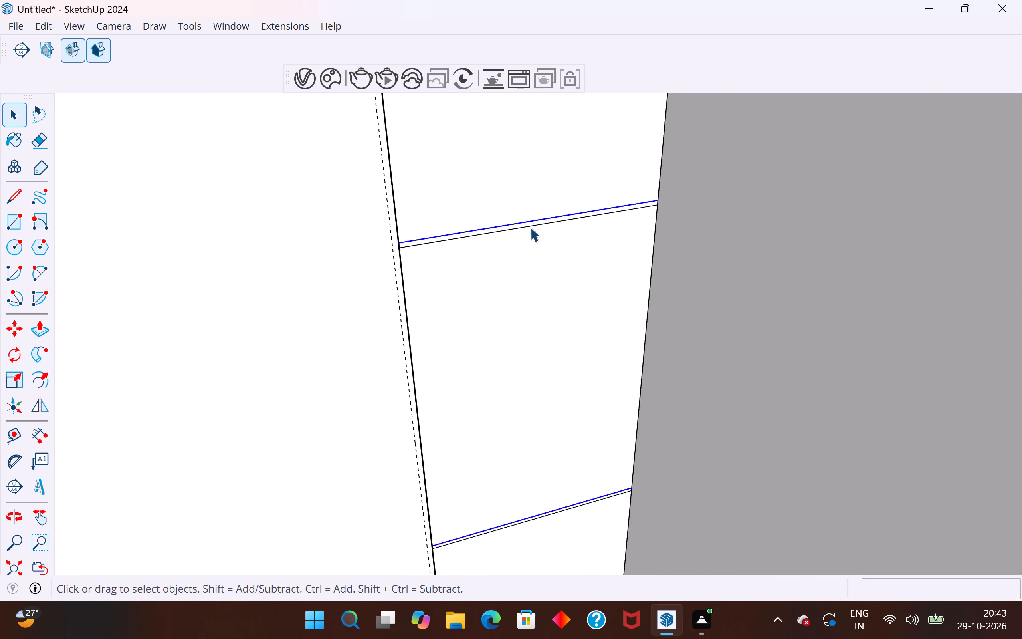
Push/Pull the top shelf strip of the corner unit outward by 1' to form a shelf board.
scroll(530, 227, up, 3)
click(532, 223)
scroll(532, 223, up, 4)
scroll(600, 248, down, 11)
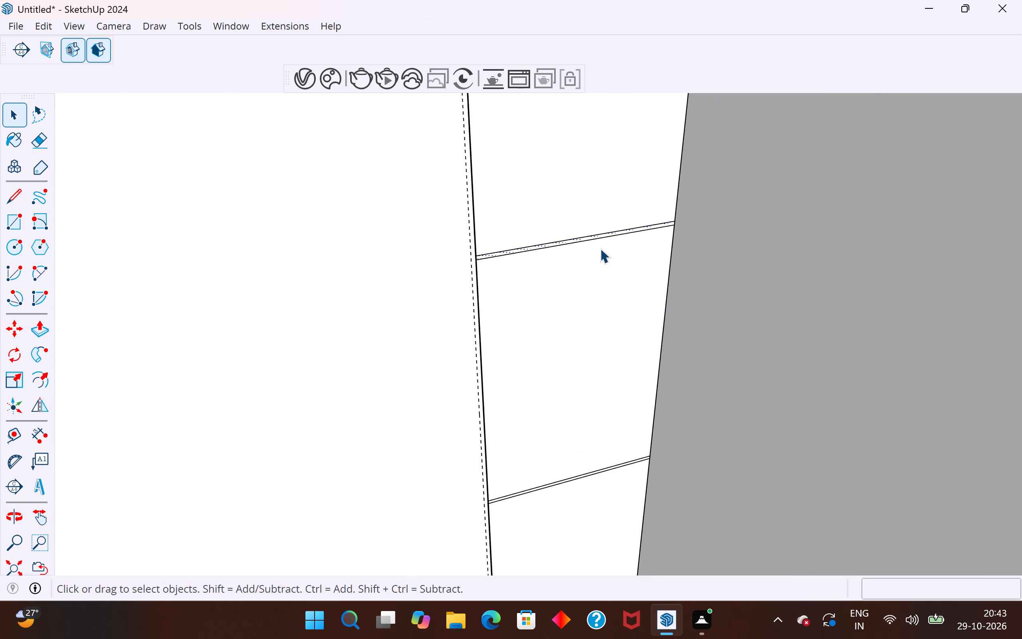
scroll(600, 248, down, 5)
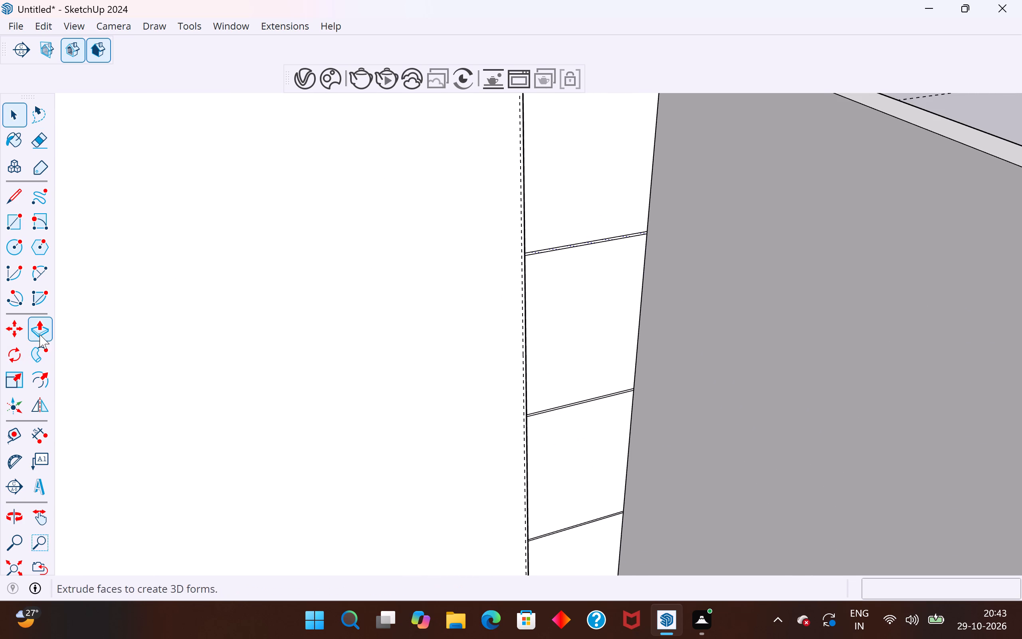
click(40, 334)
click(526, 254)
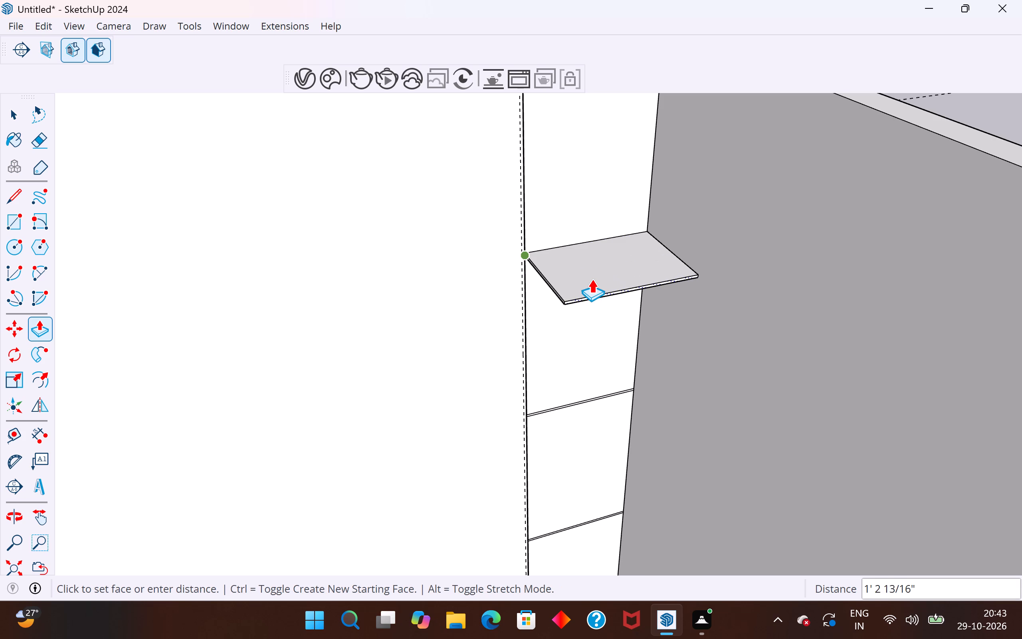
middle_drag(717, 250, 547, 266)
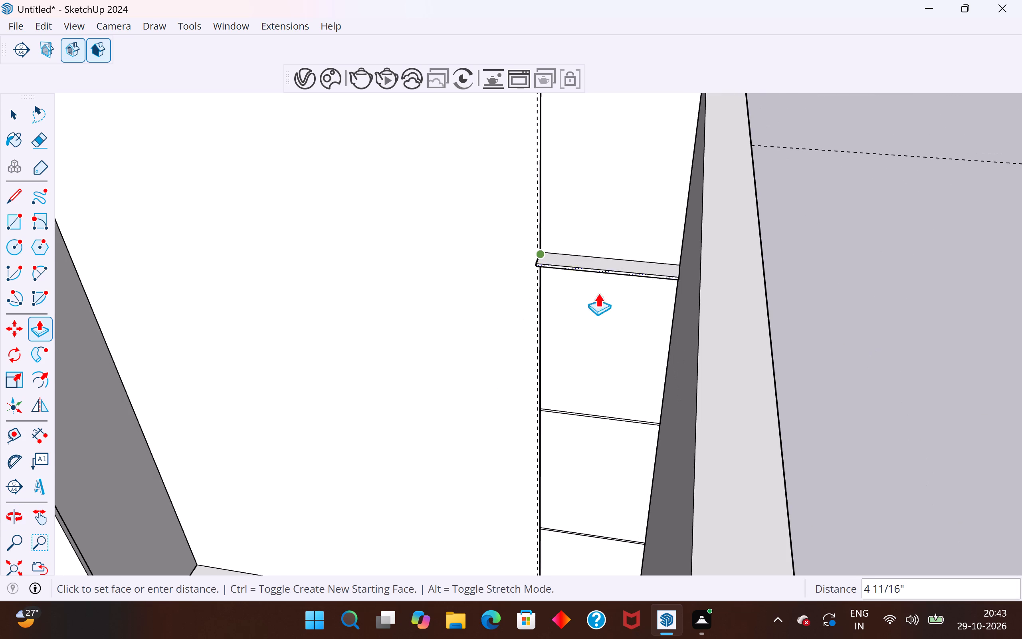
text(1')
key(Return)
Extrude the corner unit's middle shelf strip by the same 1' distance, undoing the stray extrusion of a neighbouring face.
scroll(585, 433, up, 2)
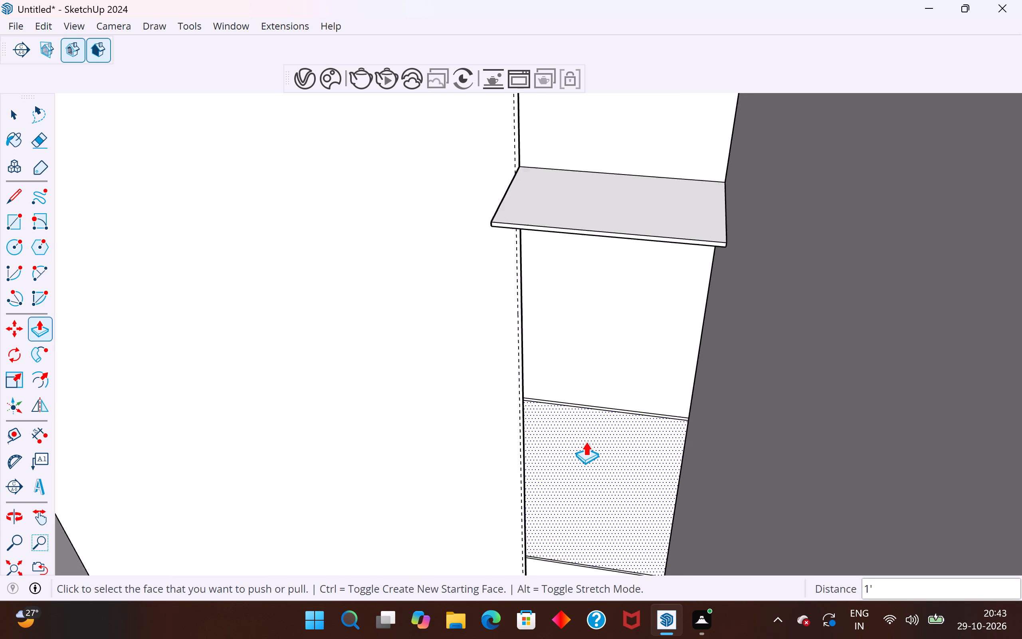
scroll(586, 441, up, 17)
double_click(614, 397)
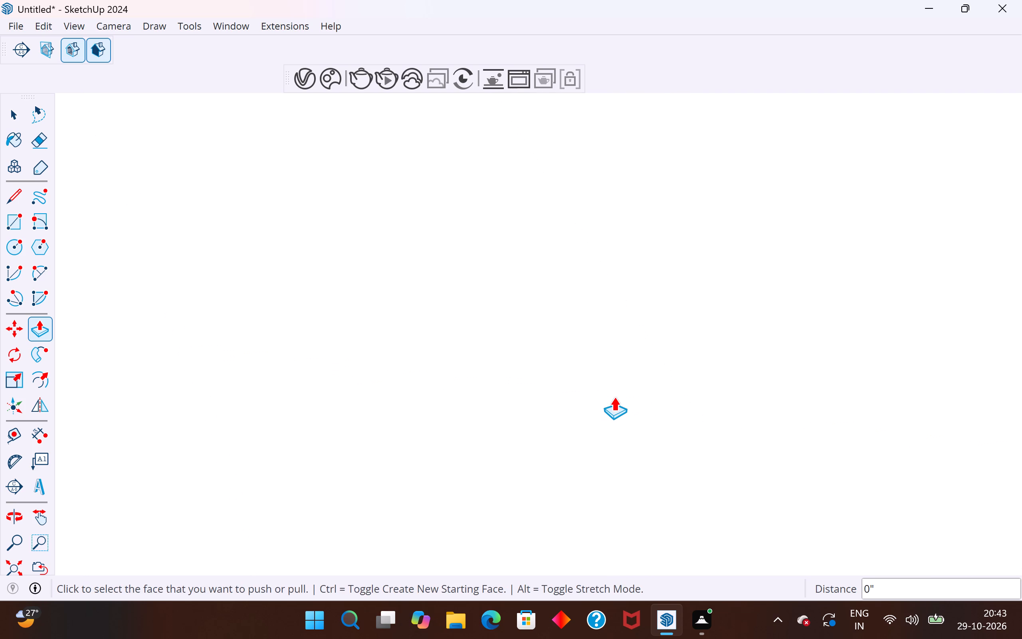
key(ctrl+z)
scroll(614, 397, up, 5)
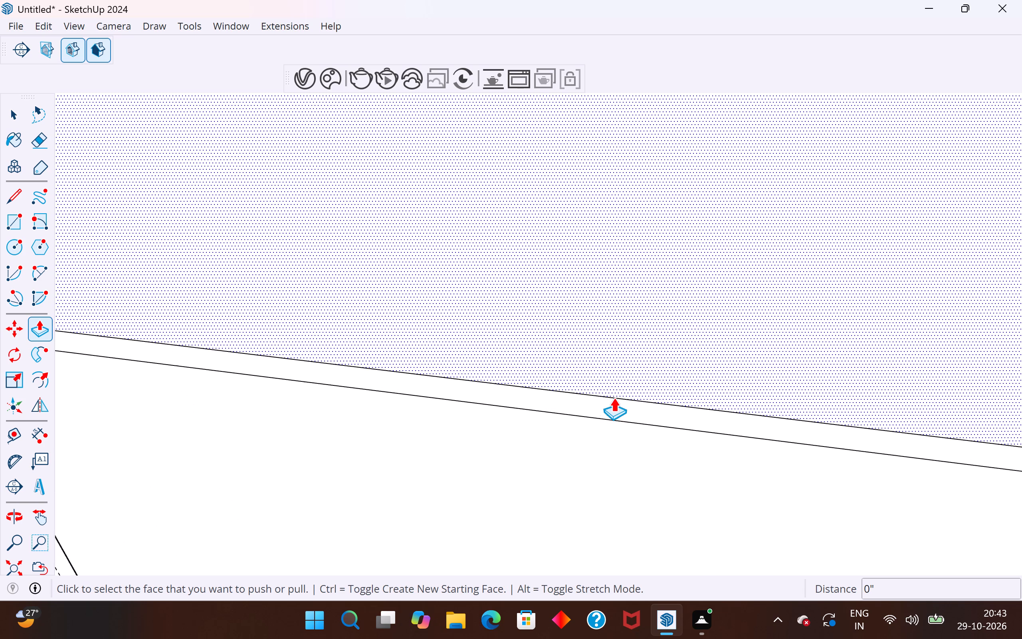
scroll(614, 397, up, 2)
double_click(620, 407)
scroll(652, 384, down, 15)
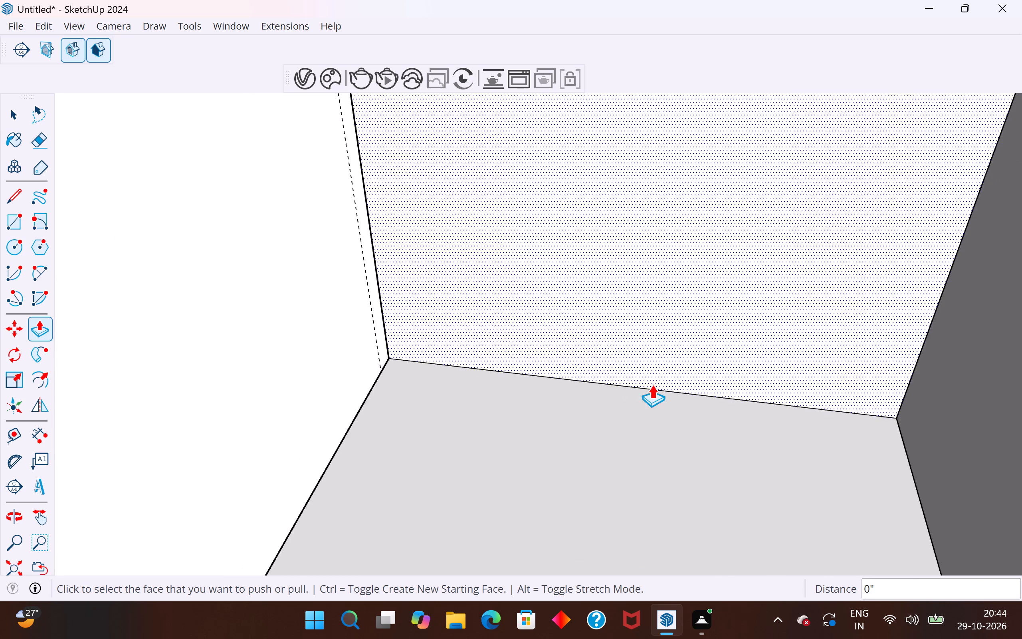
Extrude the corner unit's bottom shelf strip by the same 1' distance and clear the selection.
scroll(652, 384, down, 20)
scroll(652, 384, down, 7)
scroll(646, 446, up, 7)
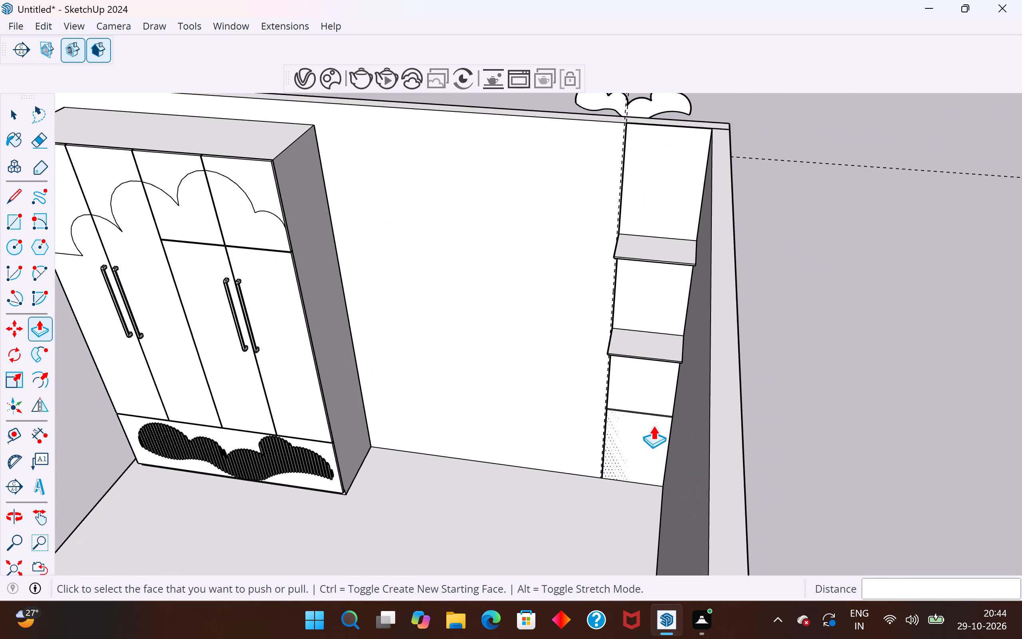
scroll(649, 422, up, 20)
scroll(649, 422, up, 6)
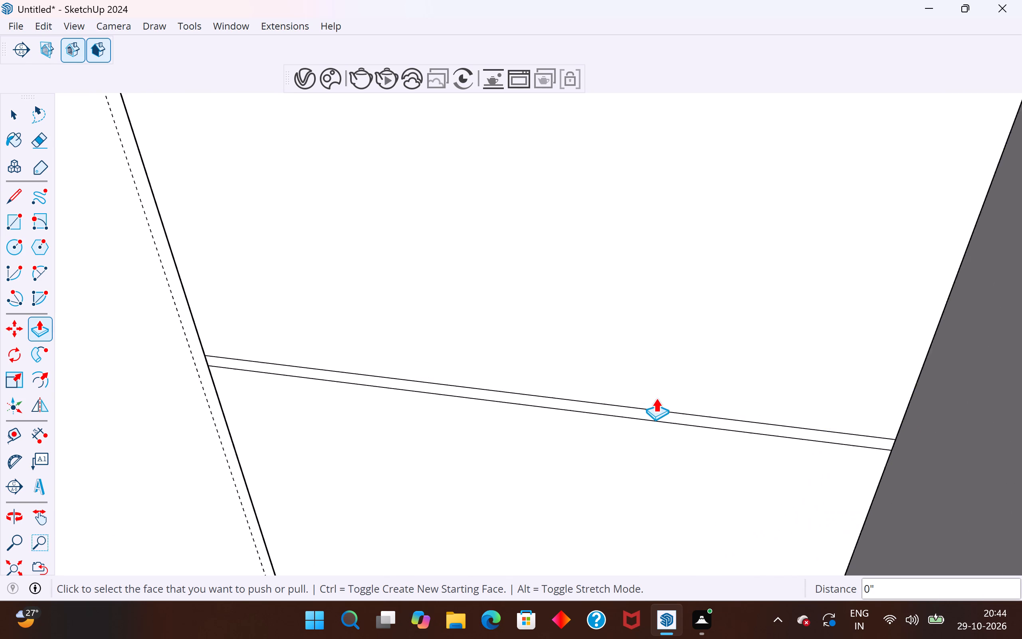
scroll(656, 398, up, 5)
double_click(650, 423)
scroll(693, 401, down, 12)
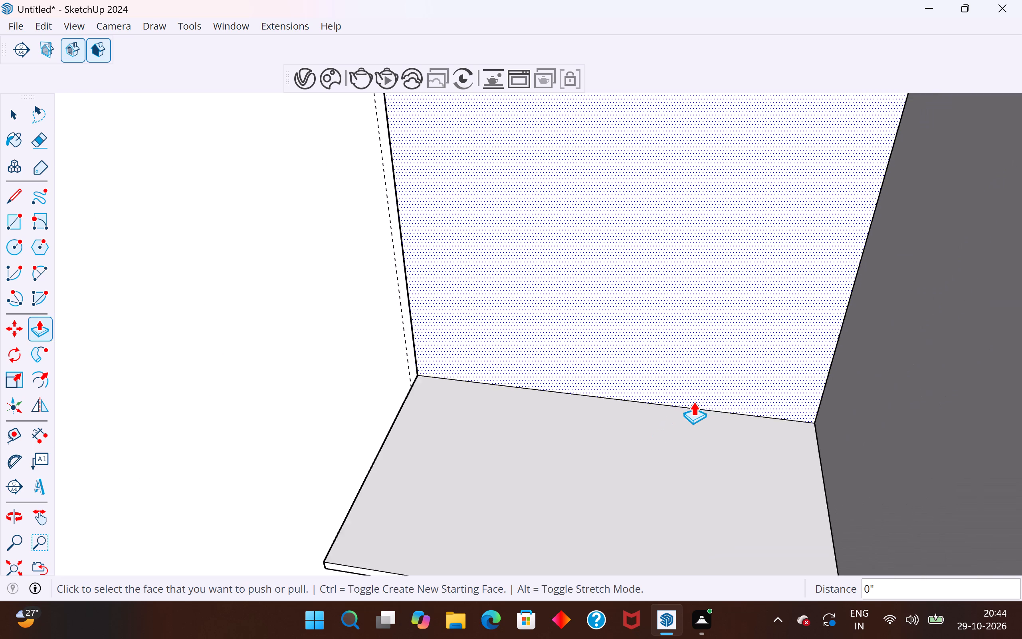
scroll(693, 401, down, 15)
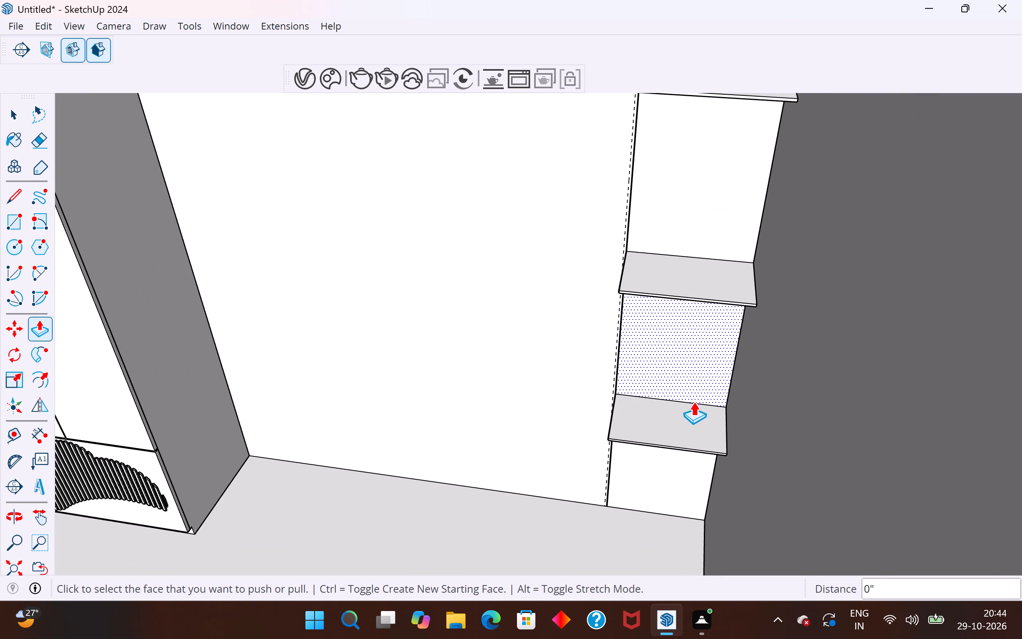
scroll(545, 522, down, 6)
scroll(638, 391, down, 5)
click(20, 113)
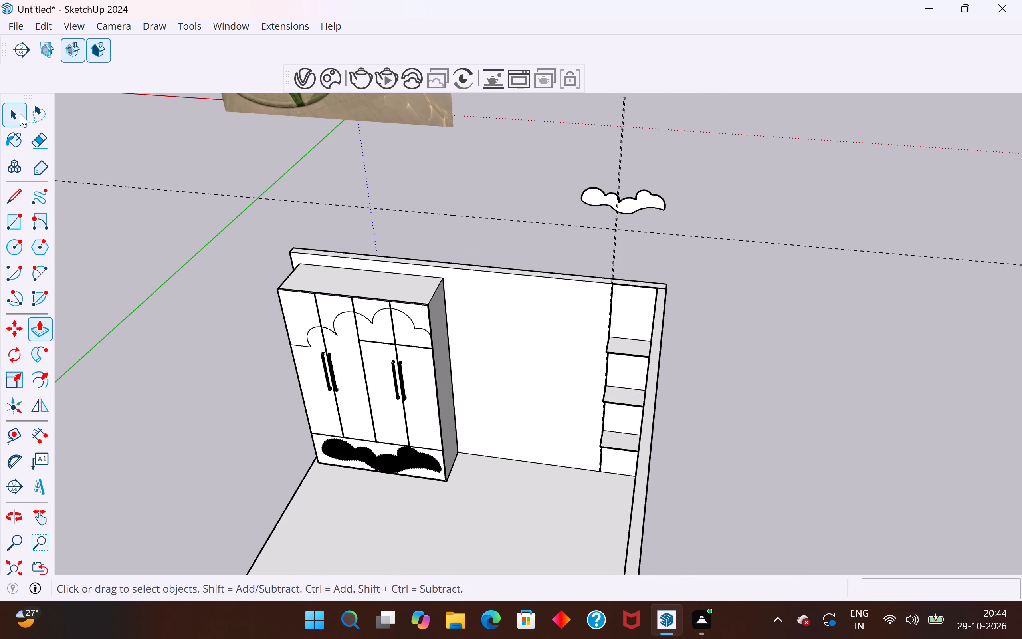
click(105, 284)
Examine the three corner shelf boards from several angles and compare them with the corner shelving in the reference image.
middle_drag(515, 368, 720, 390)
scroll(720, 390, down, 1)
scroll(725, 343, up, 4)
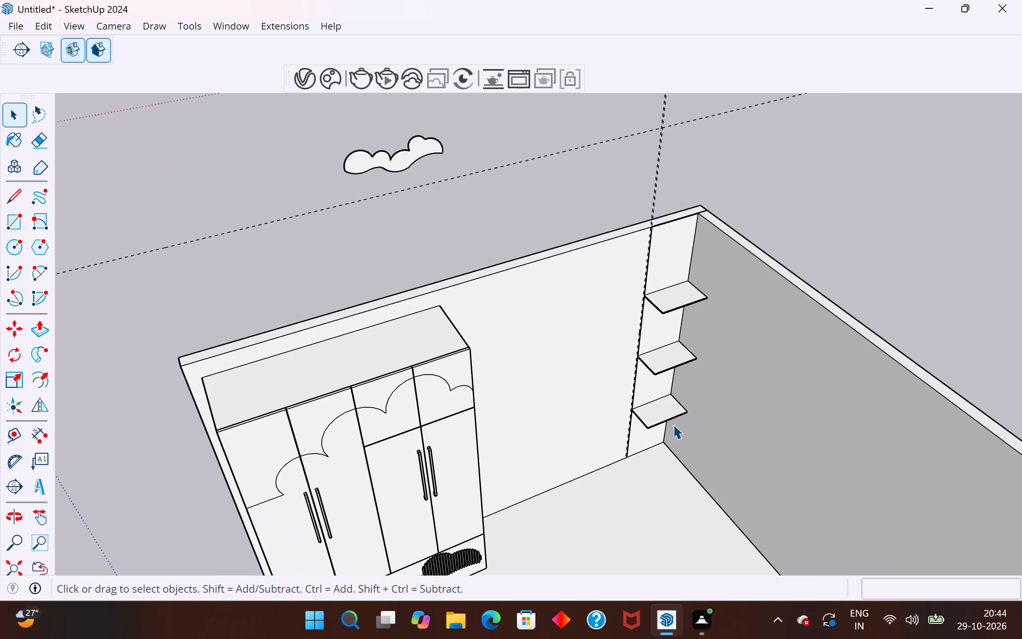
middle_drag(673, 425, 648, 379)
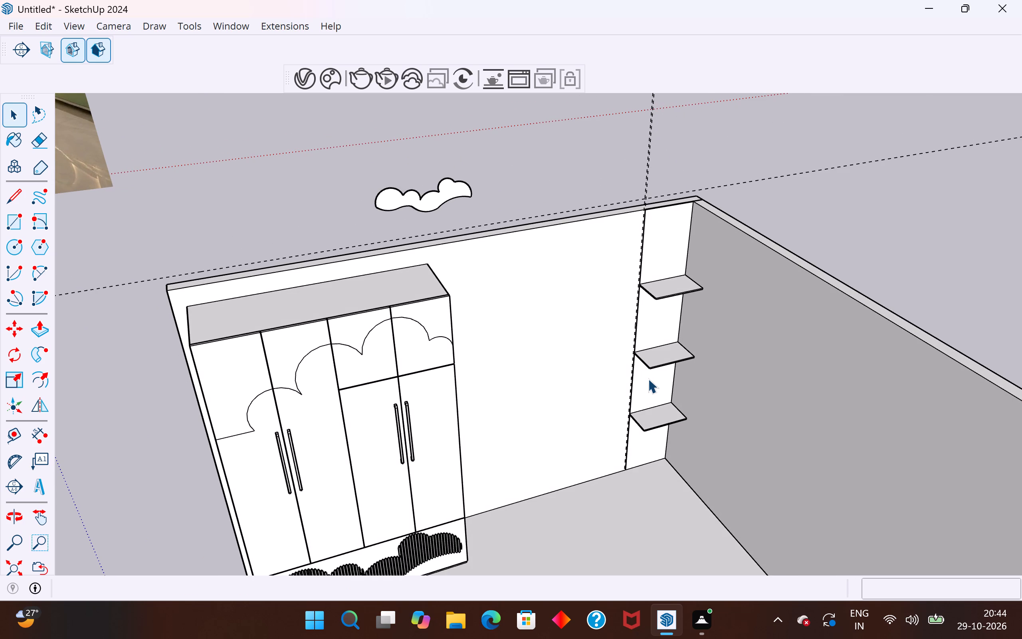
click(518, 151)
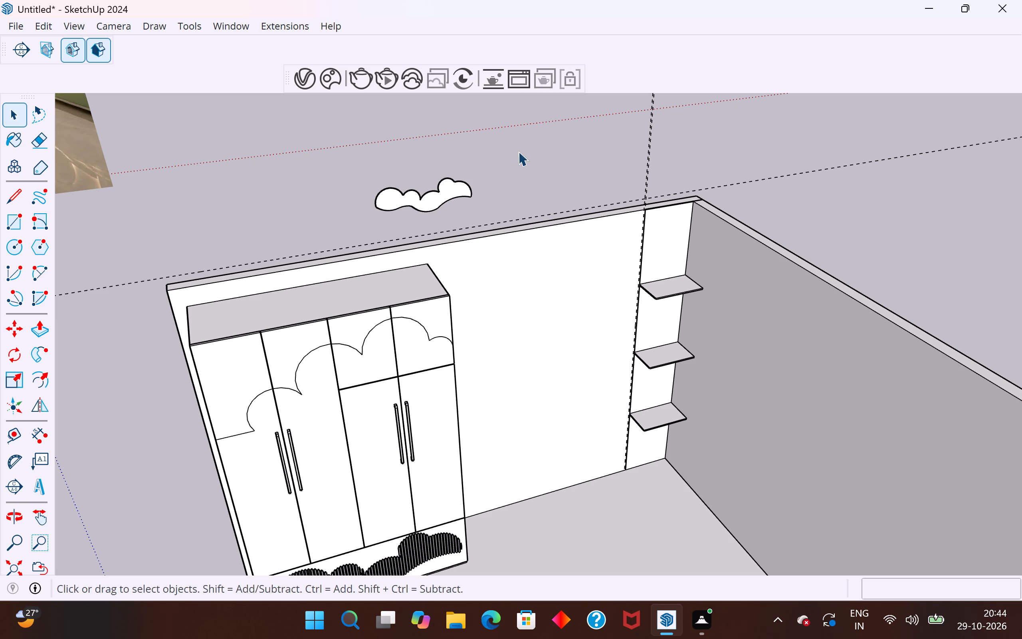
scroll(566, 183, down, 5)
middle_drag(553, 278, 621, 264)
scroll(561, 351, down, 6)
middle_drag(585, 323, 572, 299)
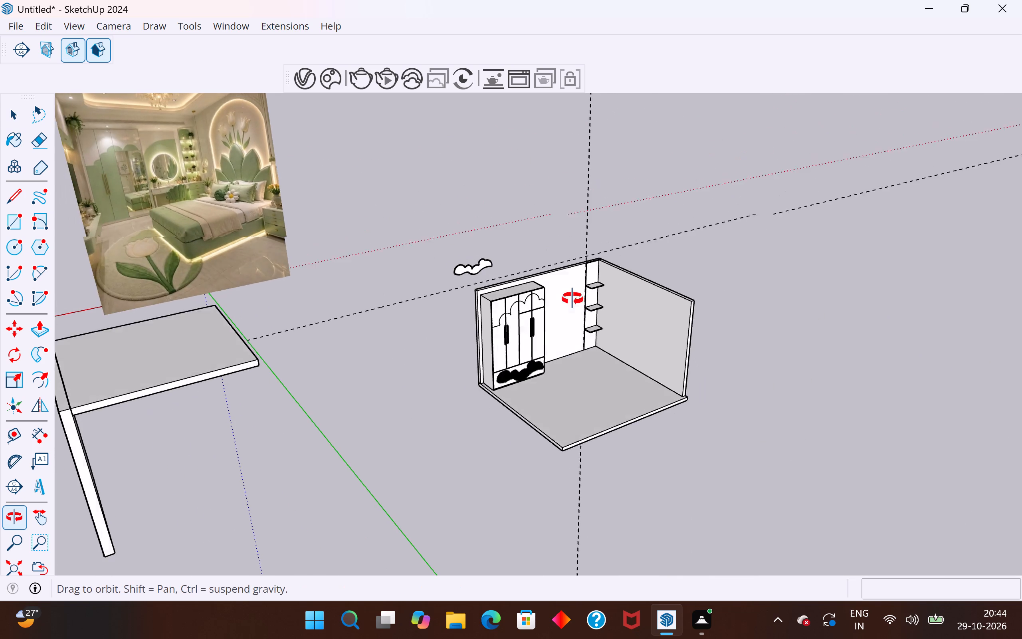
middle_drag(572, 299, 492, 278)
scroll(574, 306, up, 4)
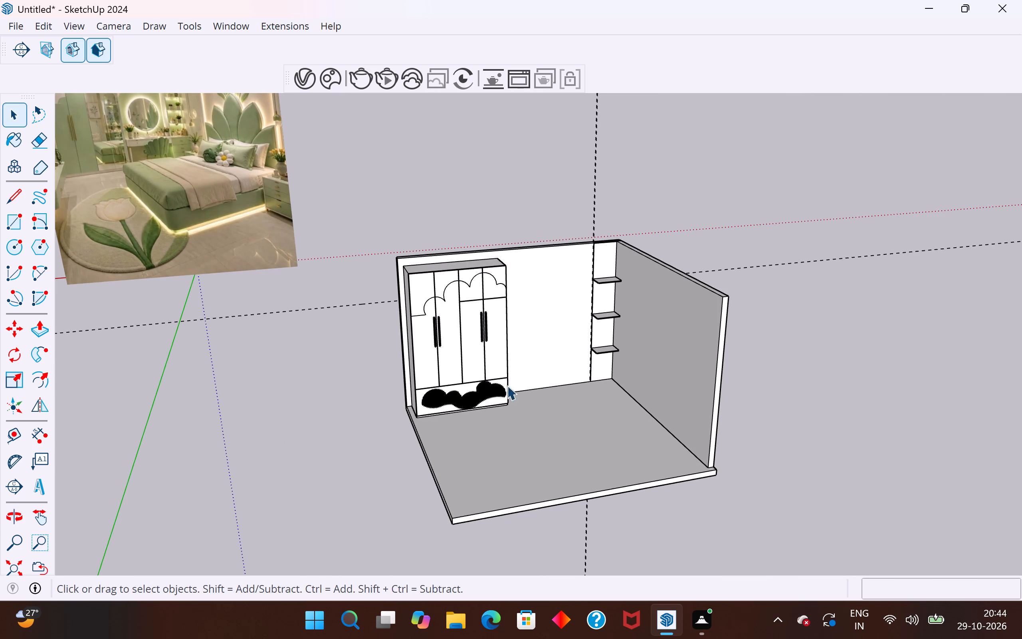
scroll(560, 417, down, 5)
scroll(282, 163, up, 3)
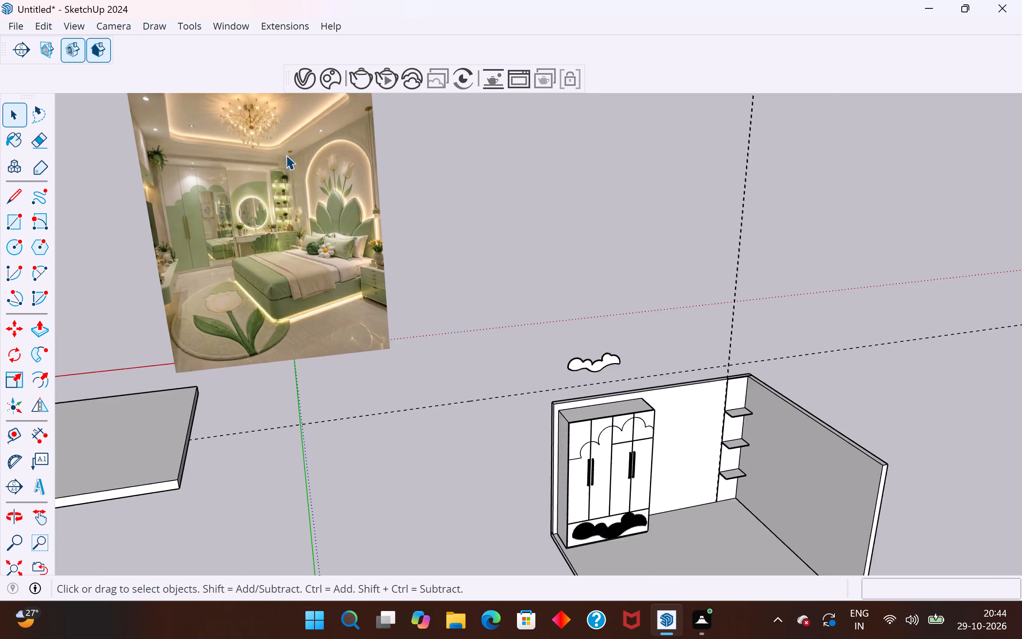
scroll(286, 155, up, 17)
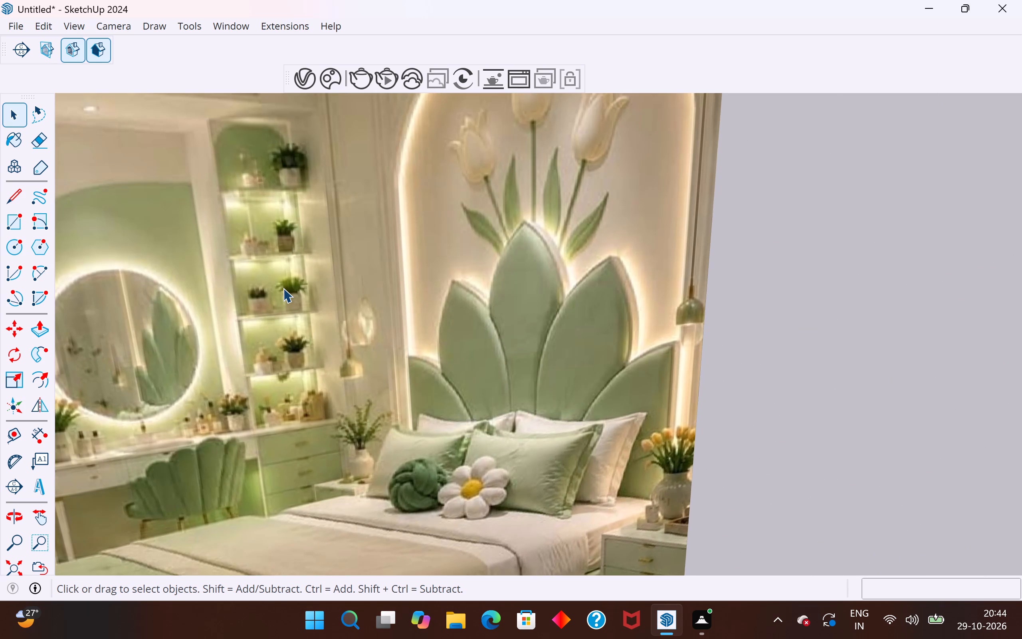
scroll(283, 288, down, 18)
scroll(272, 295, down, 6)
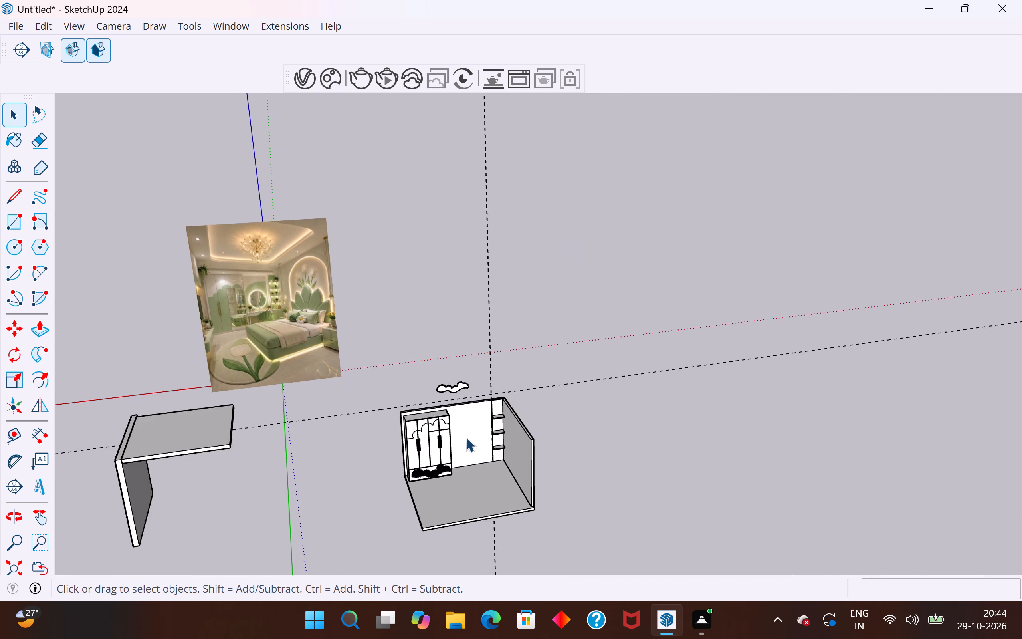
Extend the front face of the top corner shelf board outward by 6" with Push/Pull.
scroll(467, 435, up, 5)
scroll(515, 435, up, 4)
middle_drag(533, 466, 540, 548)
scroll(553, 414, up, 5)
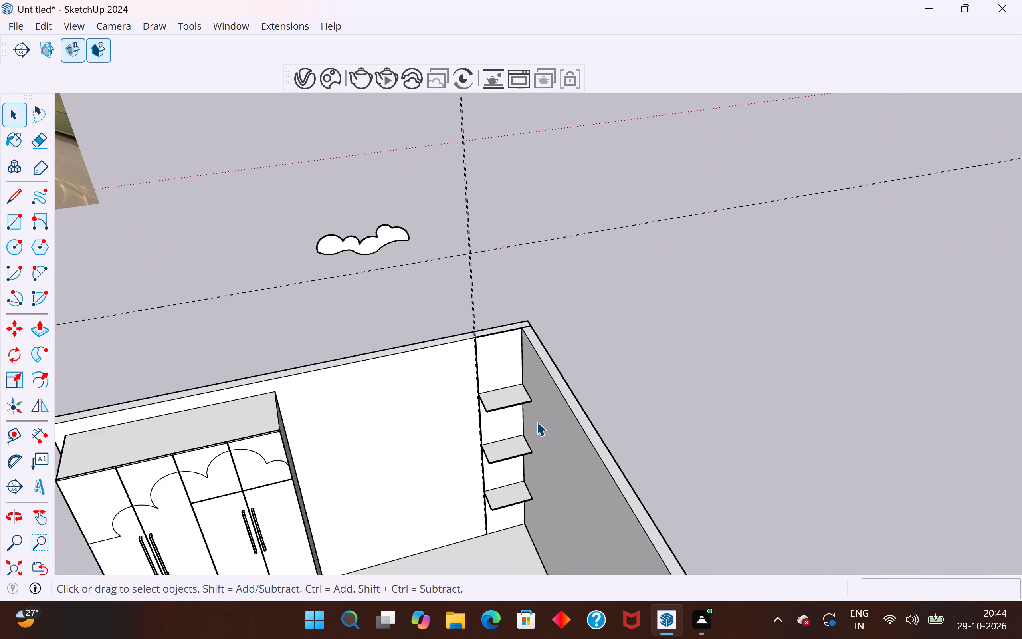
middle_drag(537, 421, 547, 476)
scroll(537, 421, up, 1)
scroll(519, 426, up, 20)
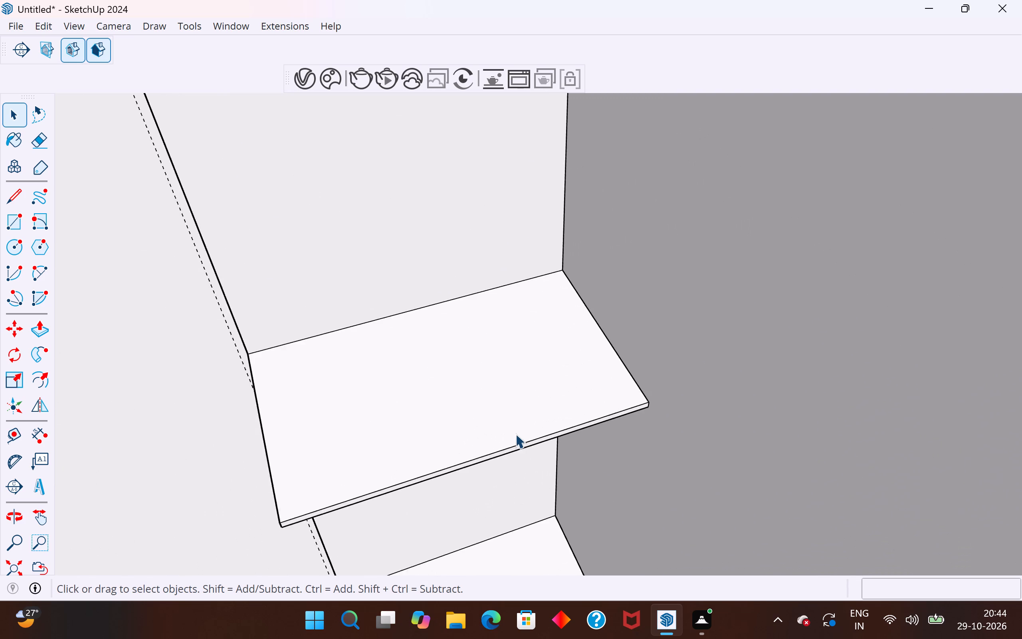
scroll(515, 434, up, 4)
scroll(585, 296, down, 6)
scroll(581, 373, up, 9)
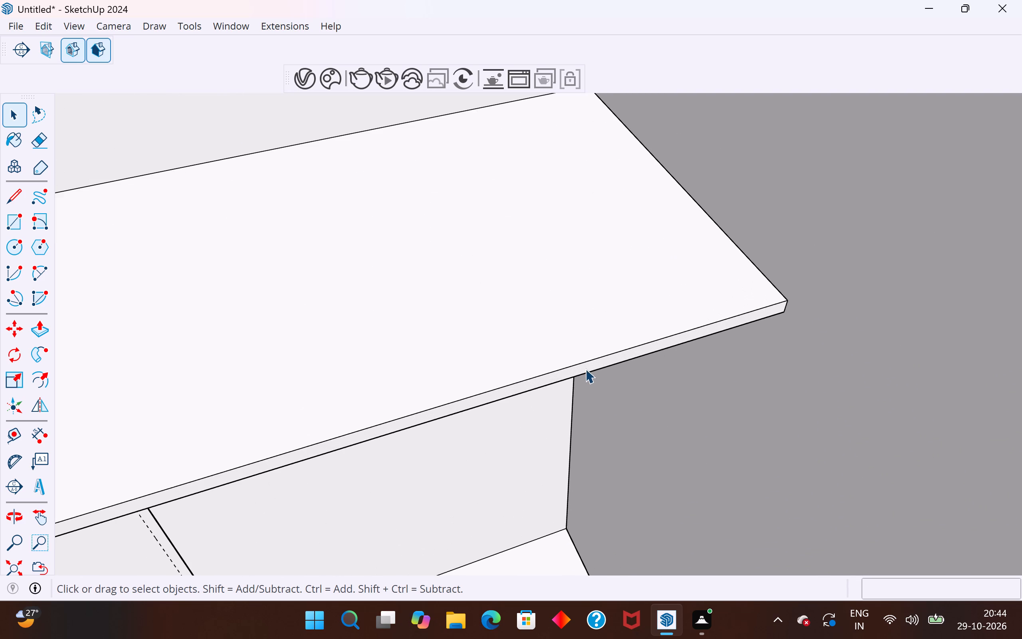
click(587, 367)
scroll(587, 367, down, 5)
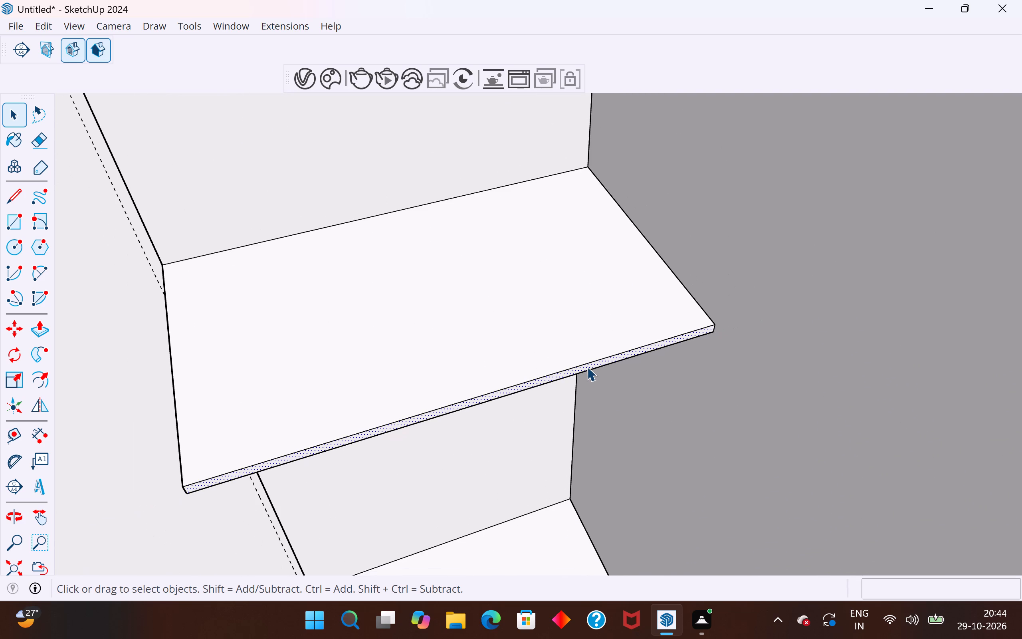
click(45, 323)
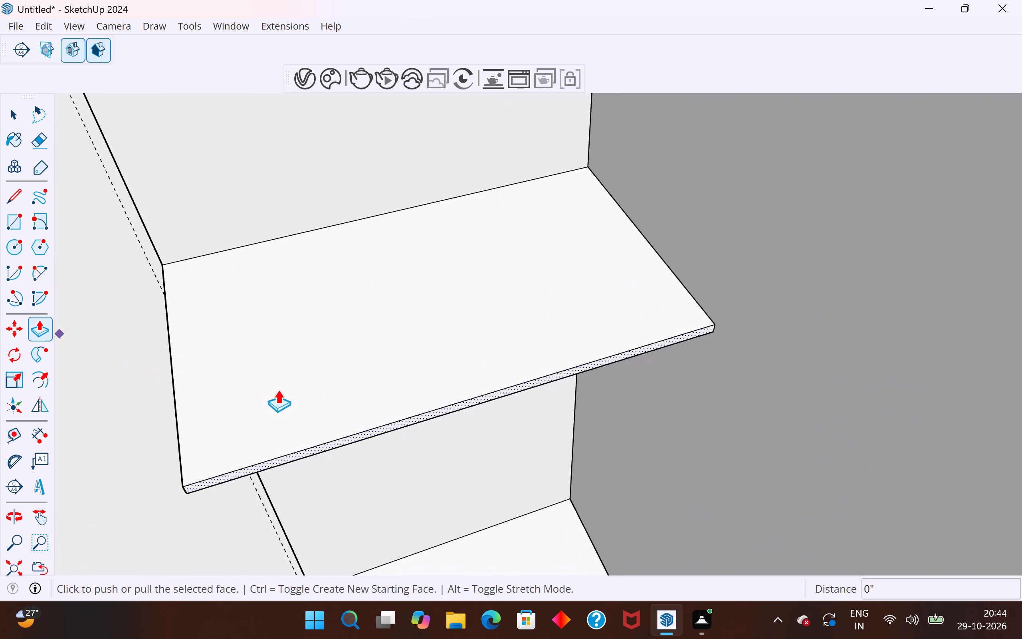
click(667, 343)
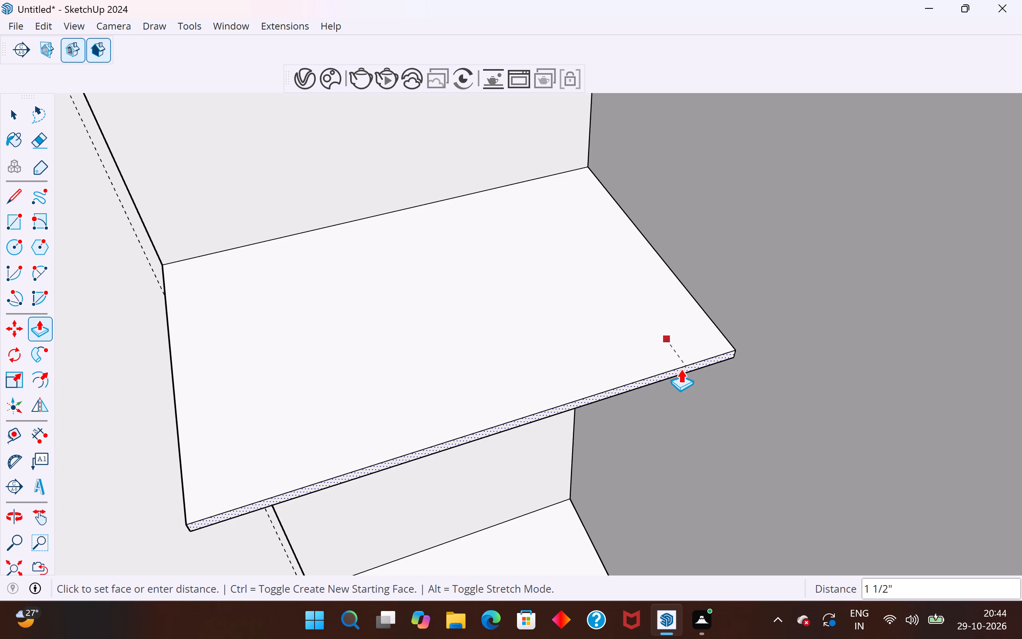
scroll(681, 369, down, 3)
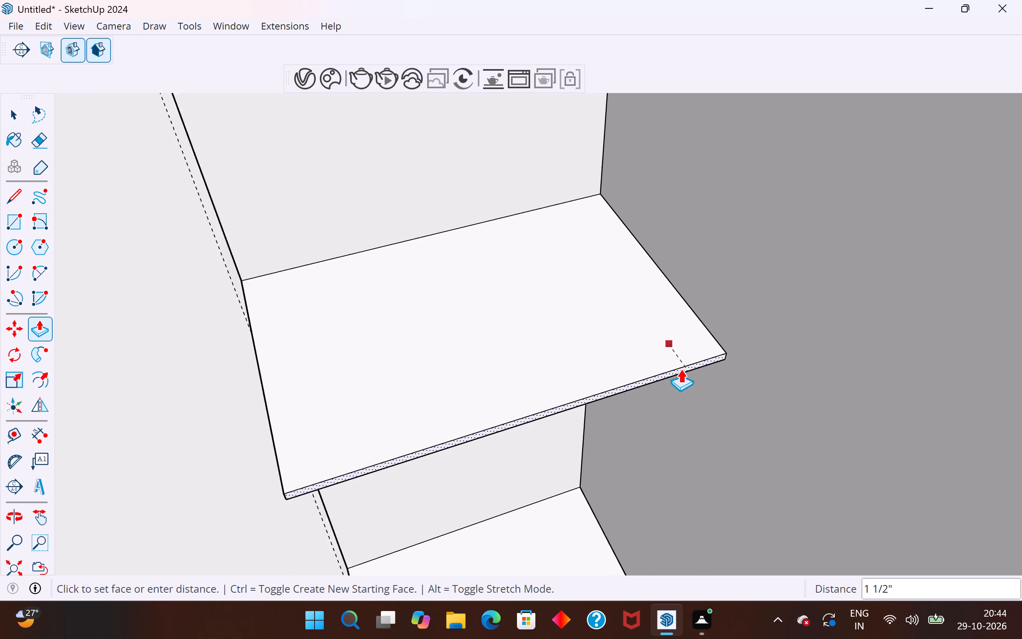
text(6")
key(Return)
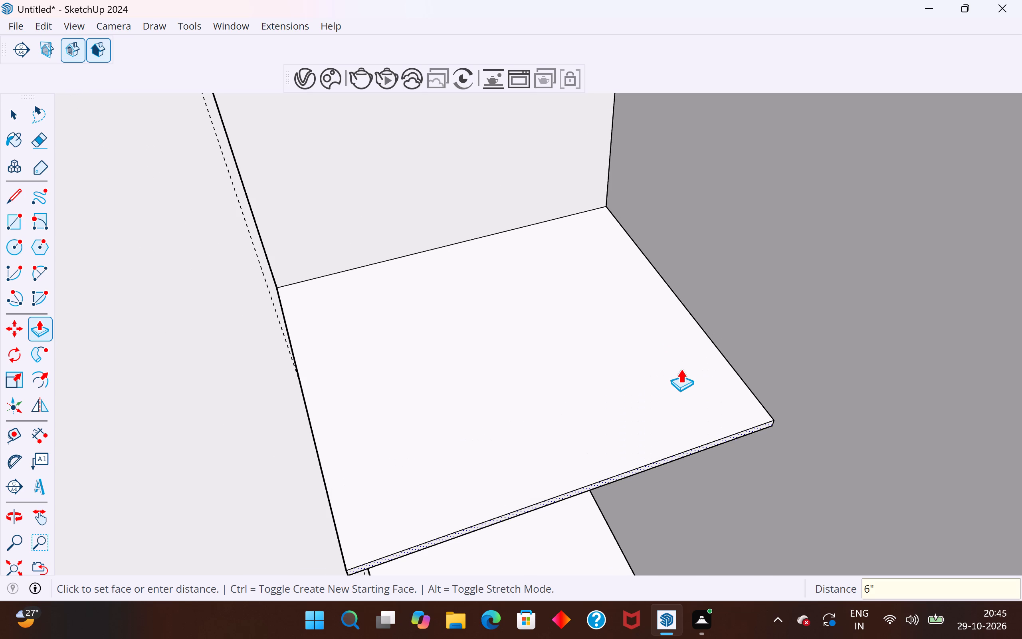
Extend the front face of the middle corner shelf board outward by the same 6" with Push/Pull.
scroll(646, 270, down, 16)
scroll(635, 396, up, 4)
middle_drag(635, 396, 710, 305)
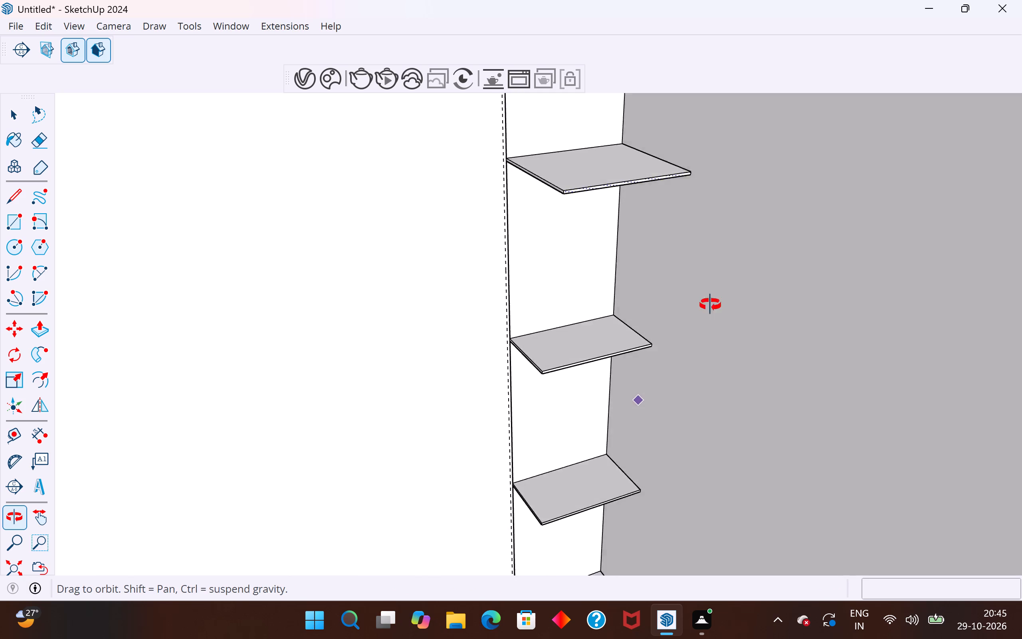
middle_drag(710, 305, 746, 312)
scroll(606, 348, down, 11)
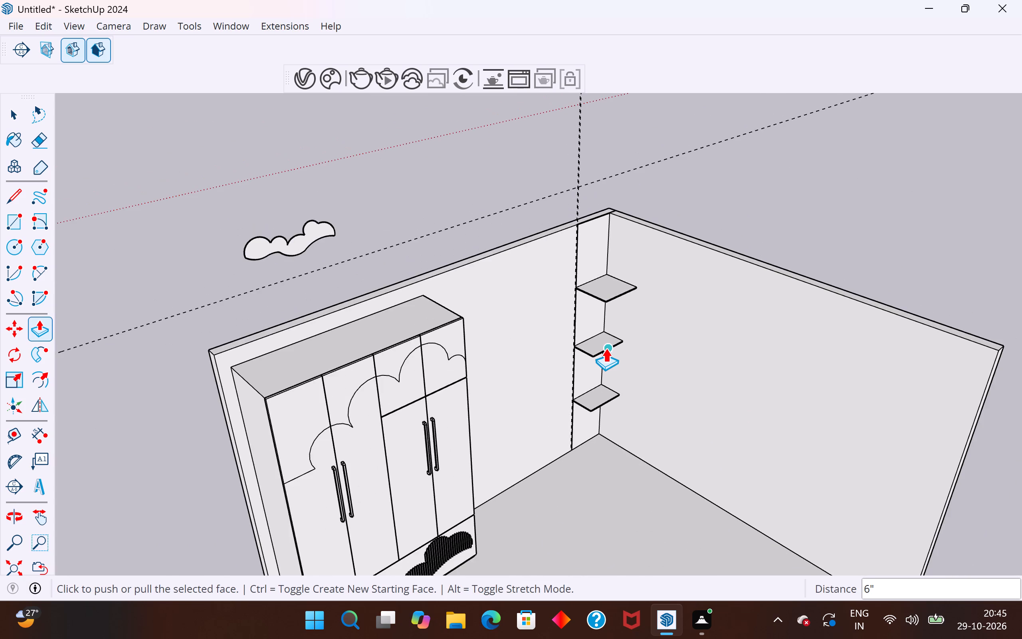
scroll(610, 346, up, 20)
scroll(610, 346, up, 9)
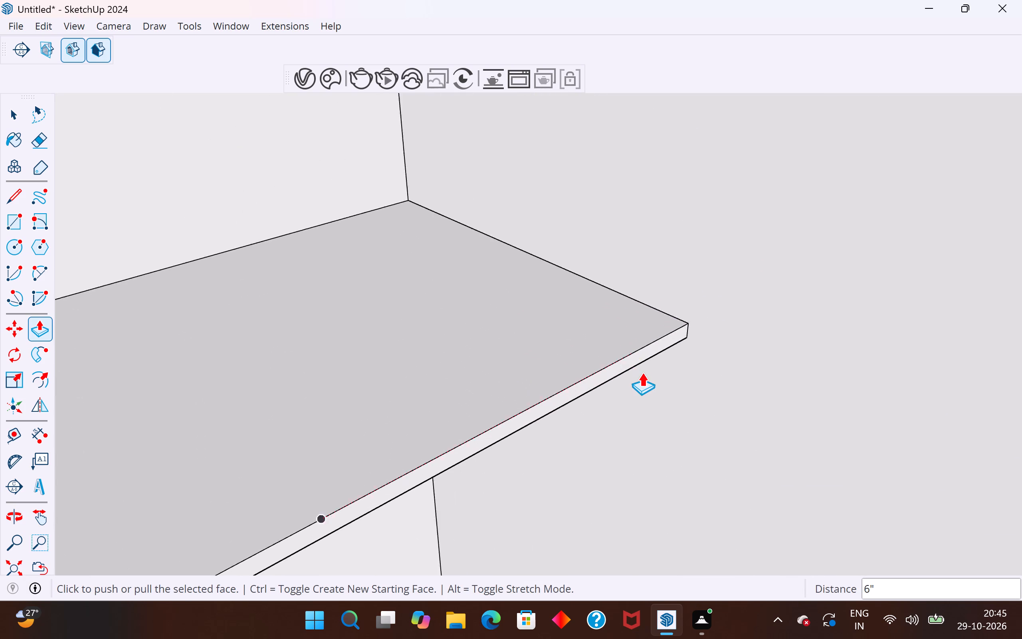
scroll(642, 372, up, 6)
click(20, 106)
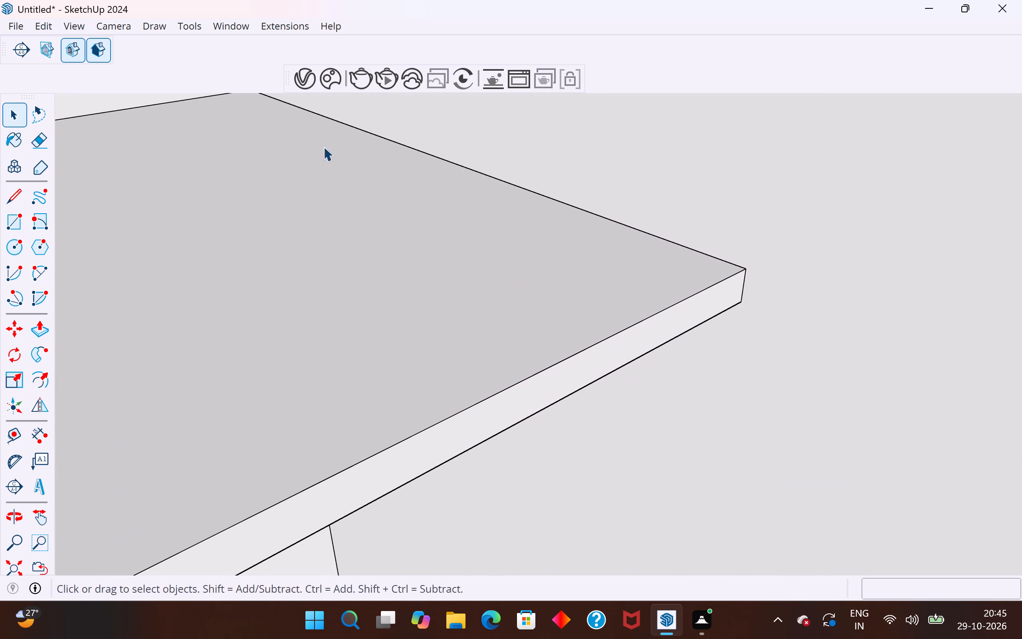
click(48, 328)
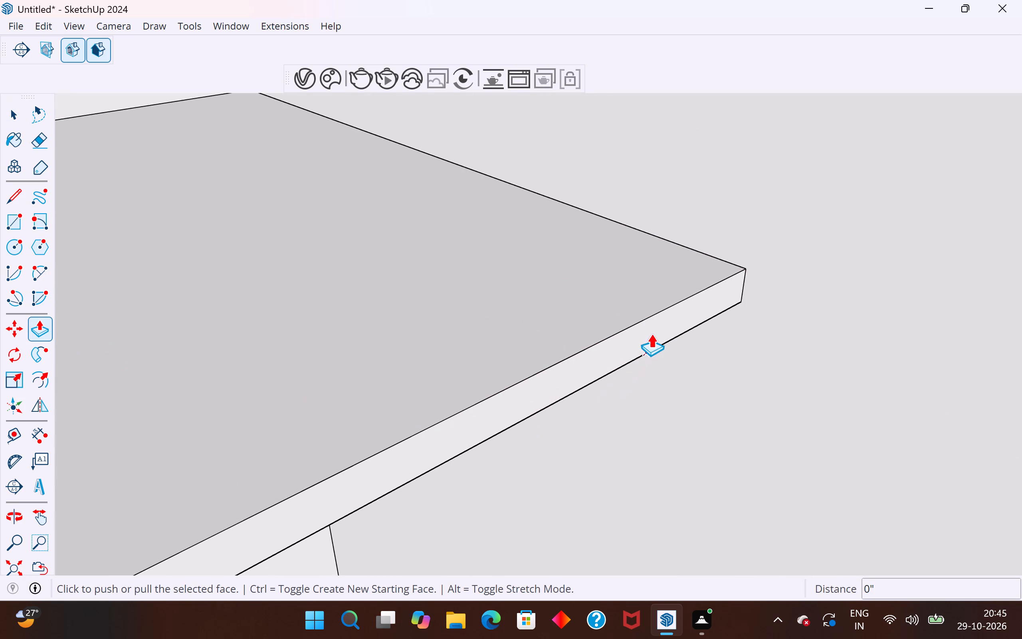
click(20, 112)
click(613, 352)
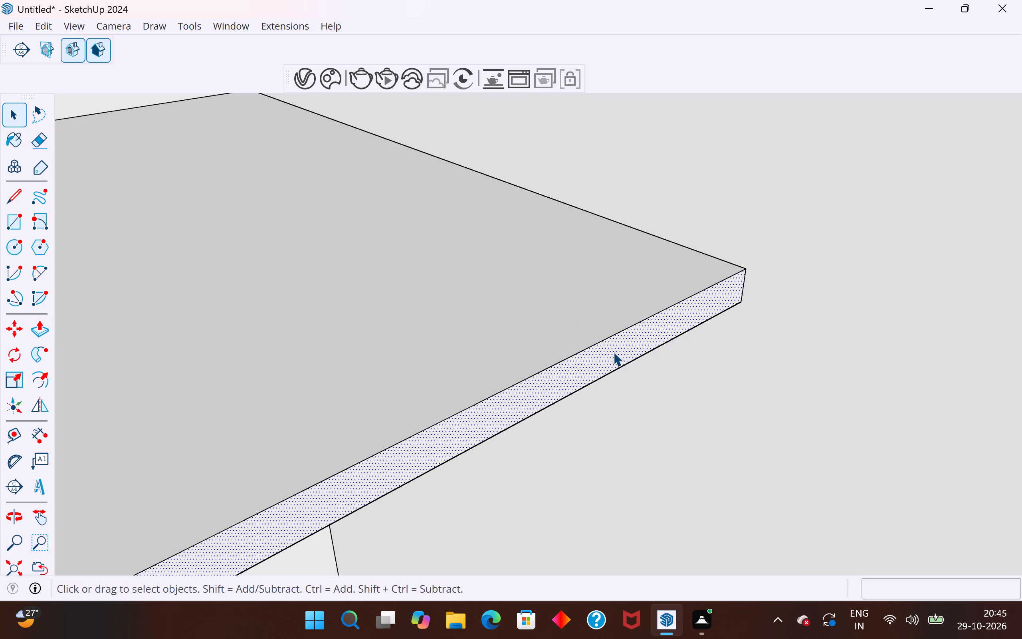
click(41, 330)
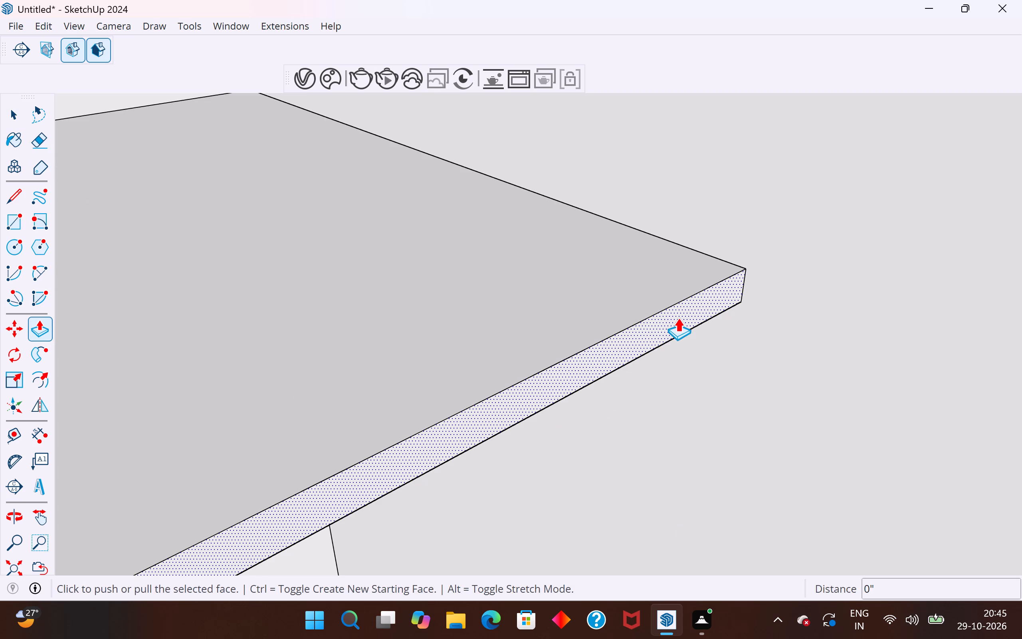
double_click(678, 318)
scroll(636, 177, down, 20)
scroll(636, 177, down, 6)
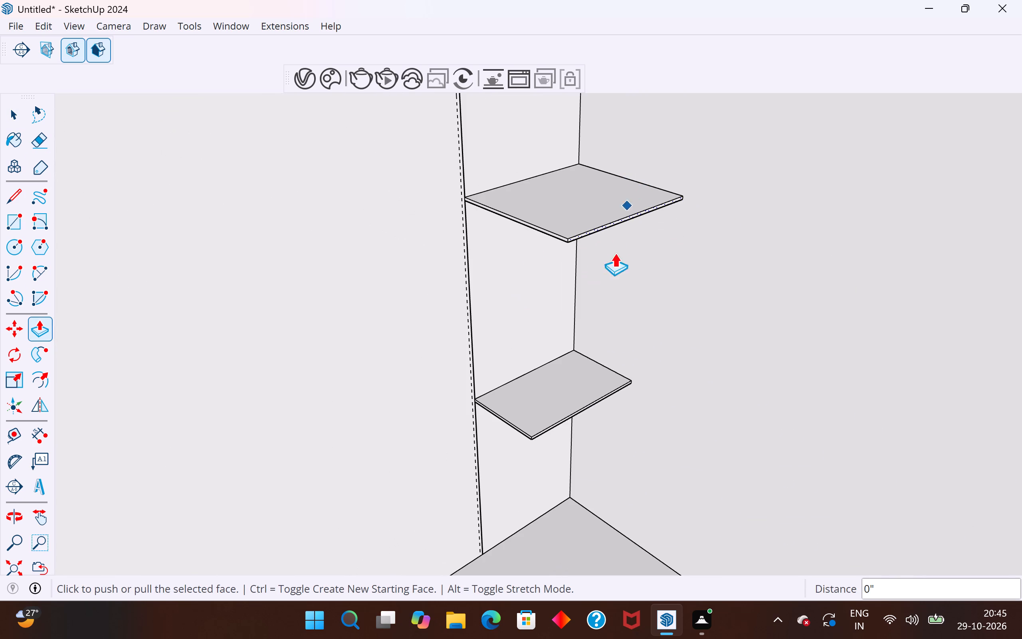
Extend the front face of the bottom corner shelf board by the same 6" and clear the selection.
click(7, 110)
scroll(515, 463, up, 9)
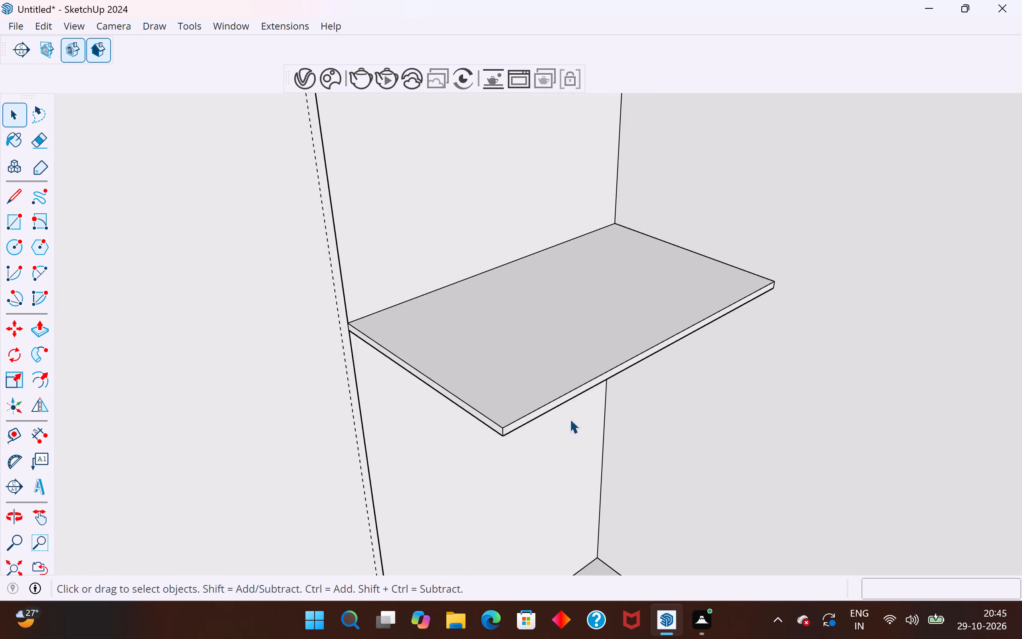
scroll(570, 419, up, 4)
click(609, 331)
click(48, 330)
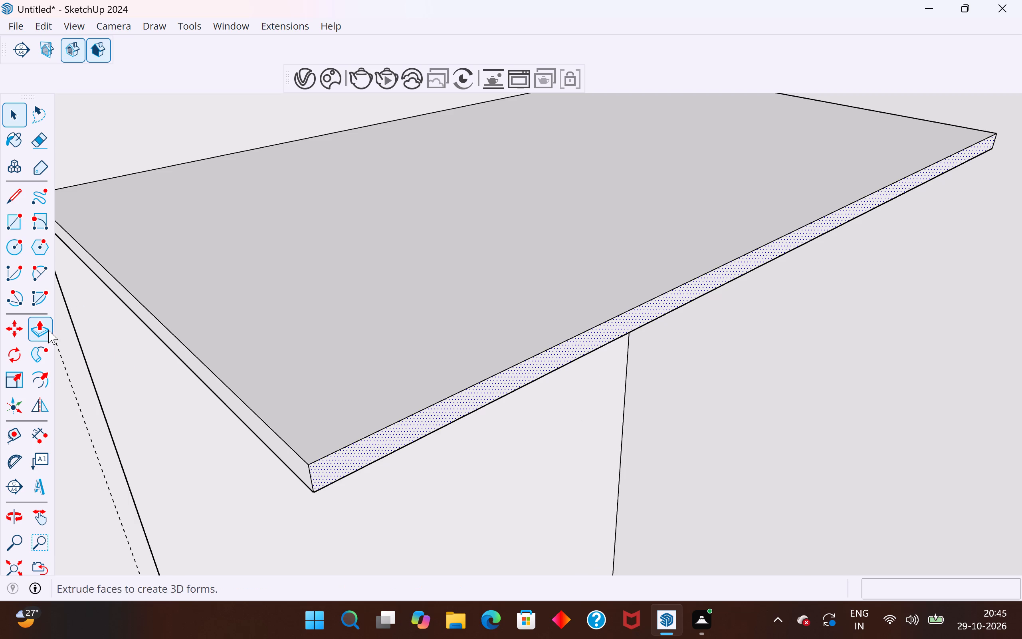
double_click(490, 389)
scroll(502, 365, down, 20)
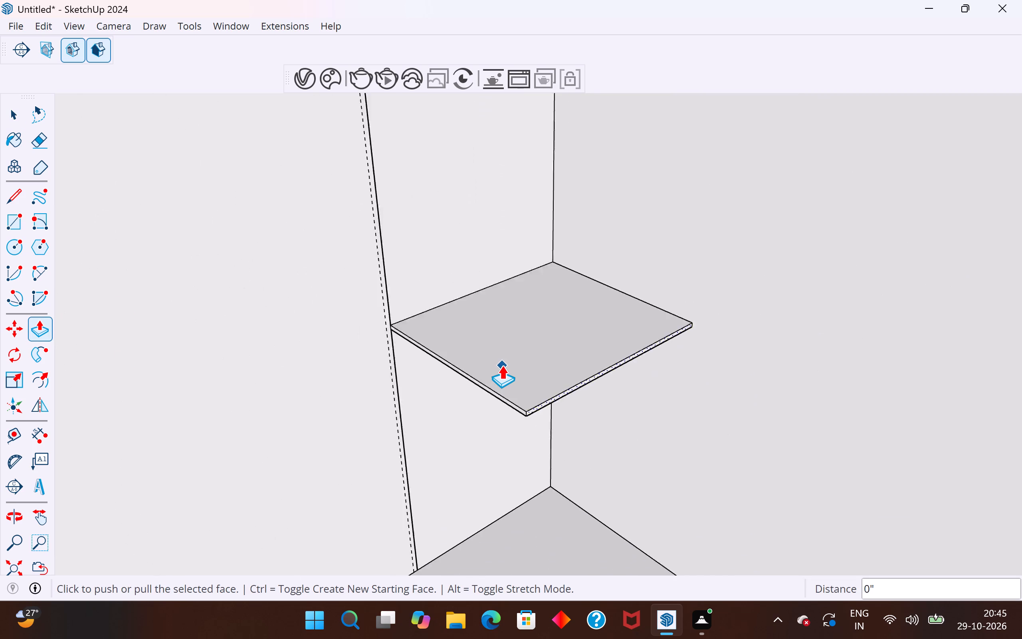
scroll(502, 365, down, 20)
click(22, 115)
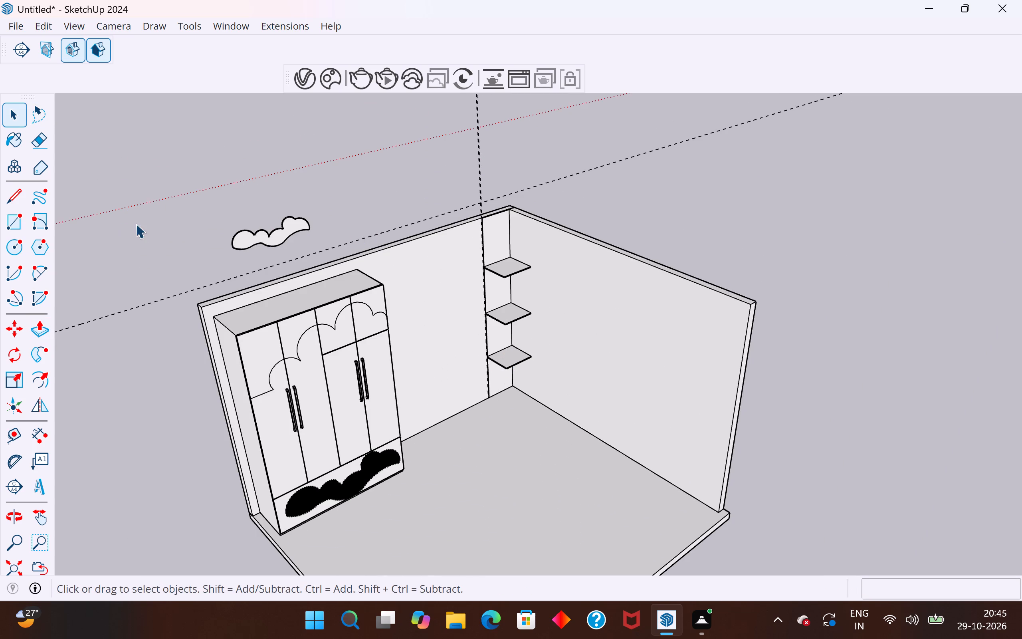
click(136, 224)
Draw a two-point arc between opposite corners of the top corner shelf board's upper face, bulging about 5 5/8" toward its free corner.
click(37, 299)
scroll(674, 232, up, 8)
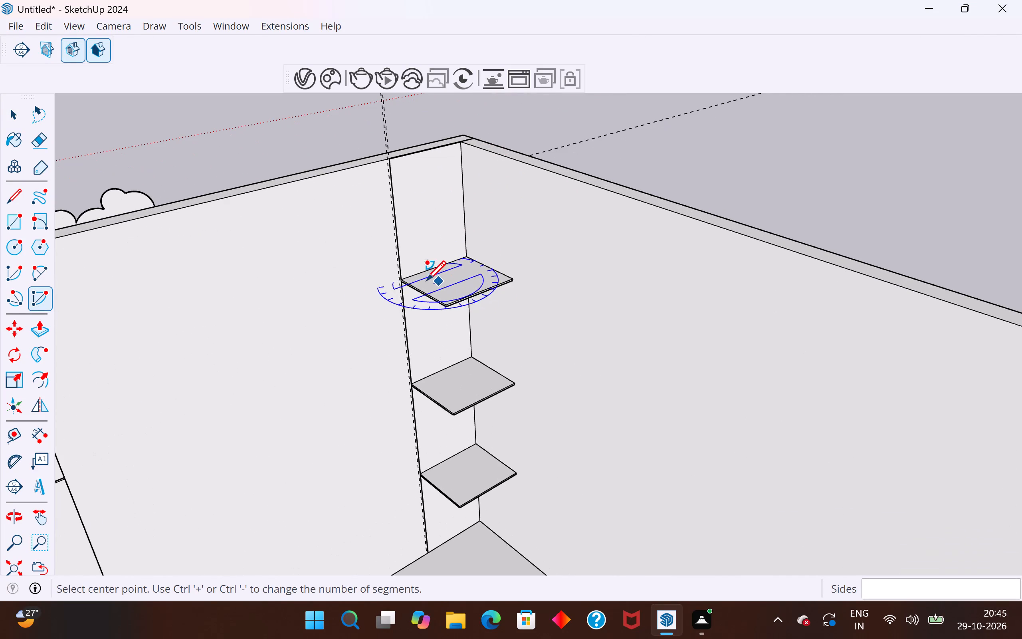
click(29, 269)
scroll(450, 232, up, 4)
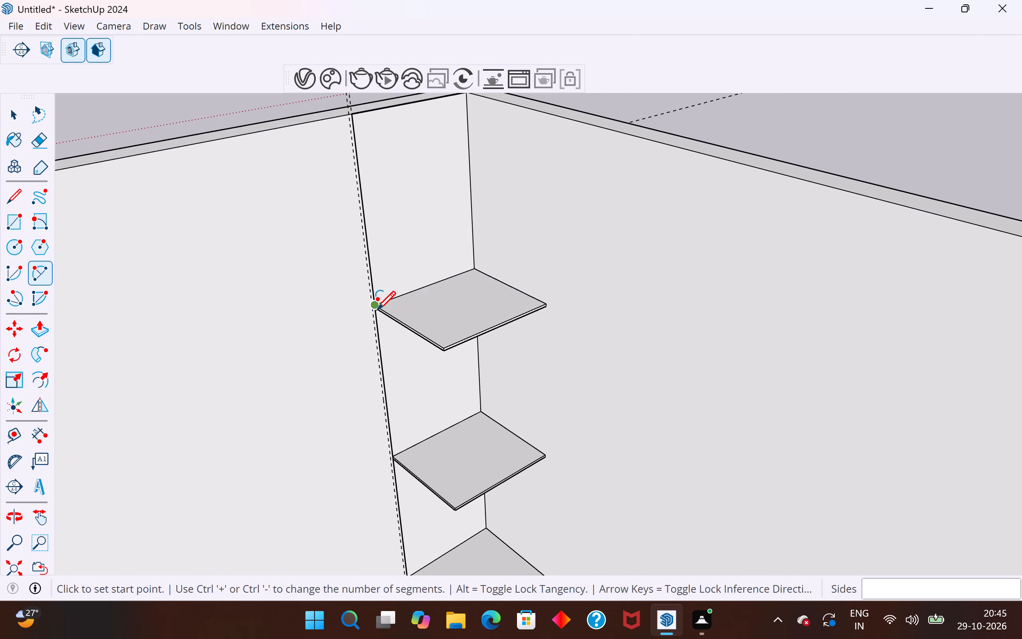
scroll(377, 302, up, 12)
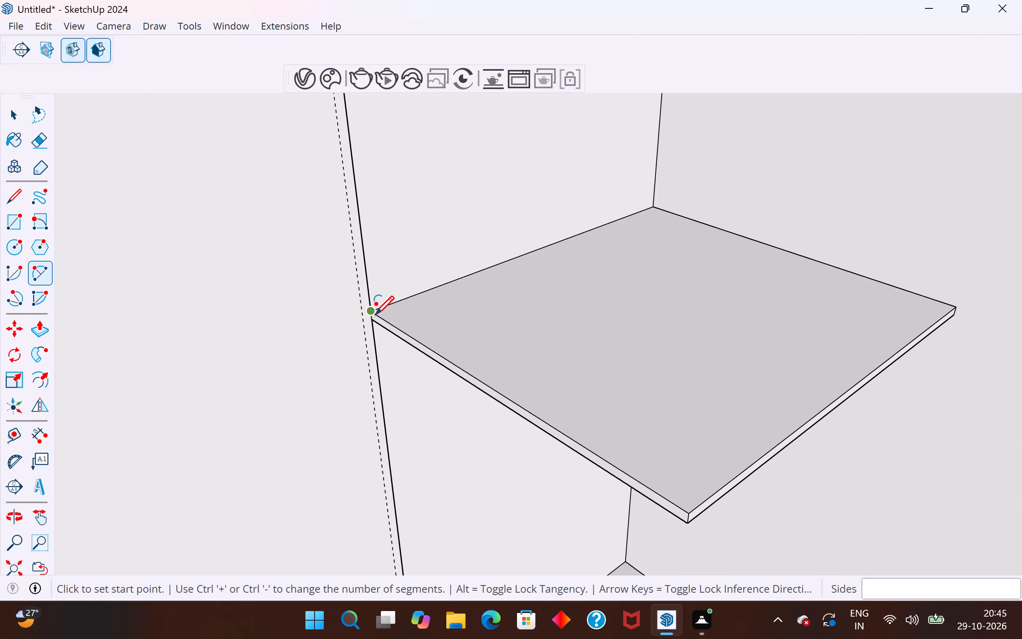
click(375, 314)
click(951, 301)
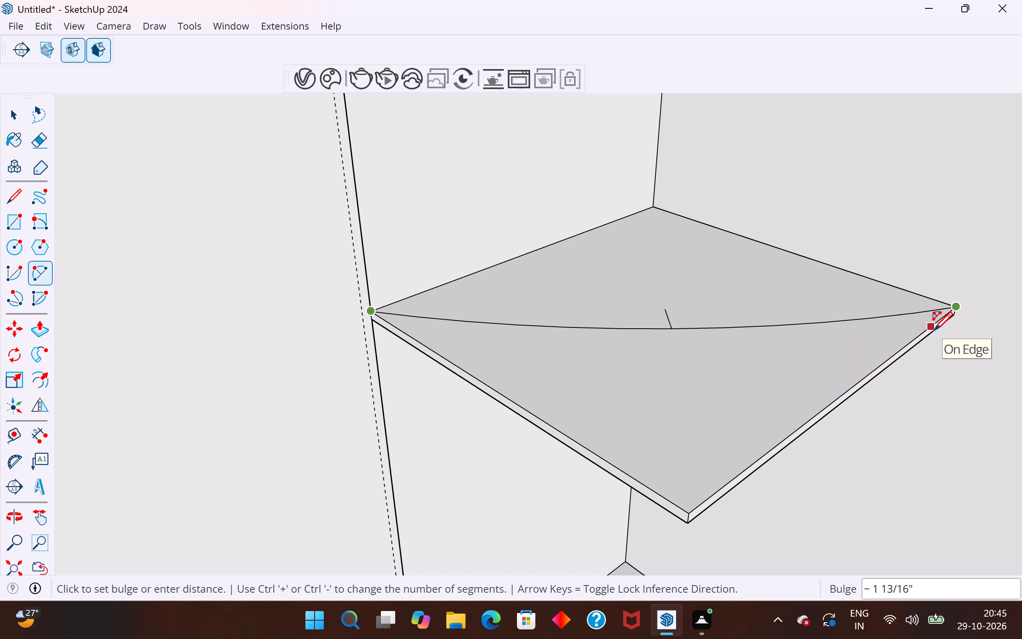
scroll(934, 330, up, 7)
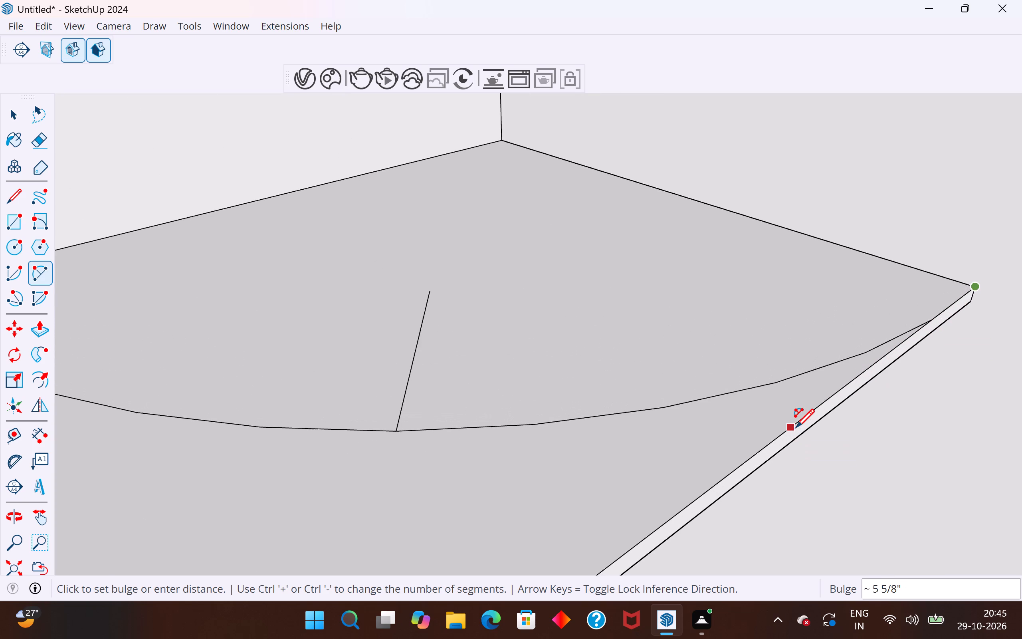
click(796, 430)
scroll(848, 264, down, 10)
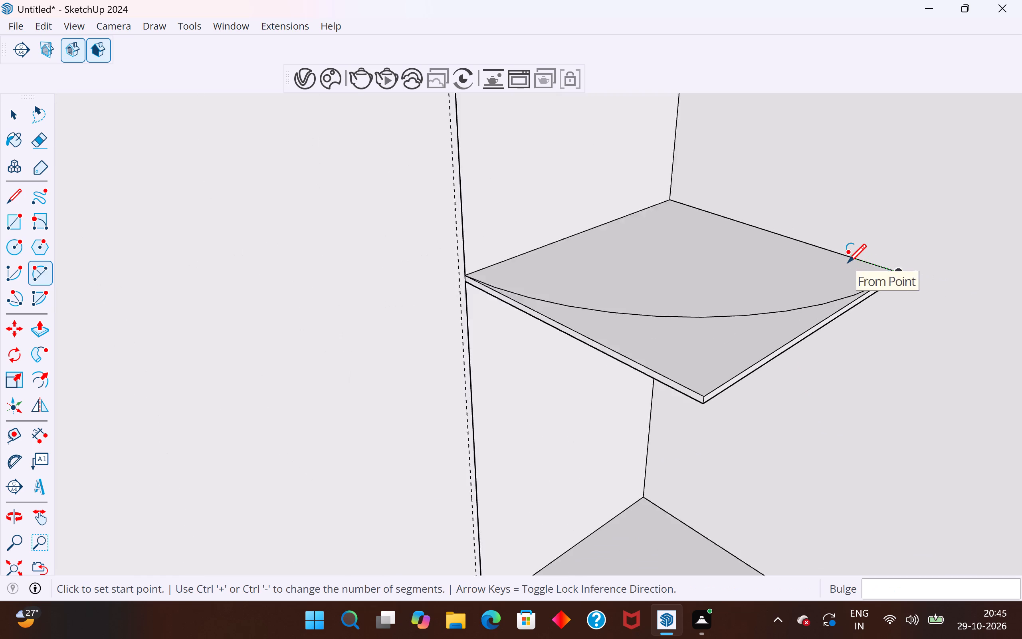
scroll(848, 262, down, 2)
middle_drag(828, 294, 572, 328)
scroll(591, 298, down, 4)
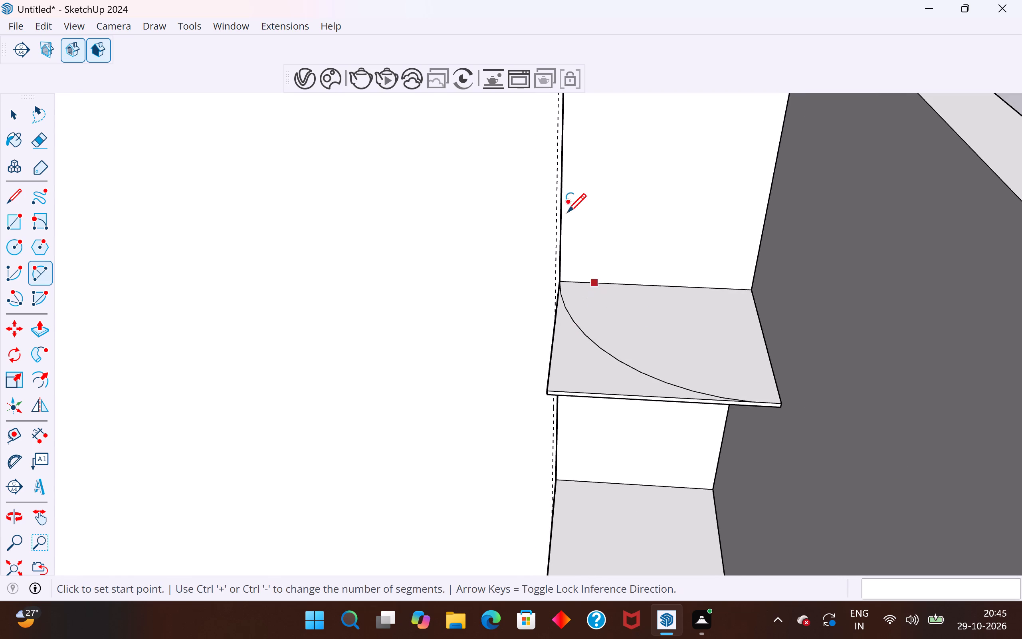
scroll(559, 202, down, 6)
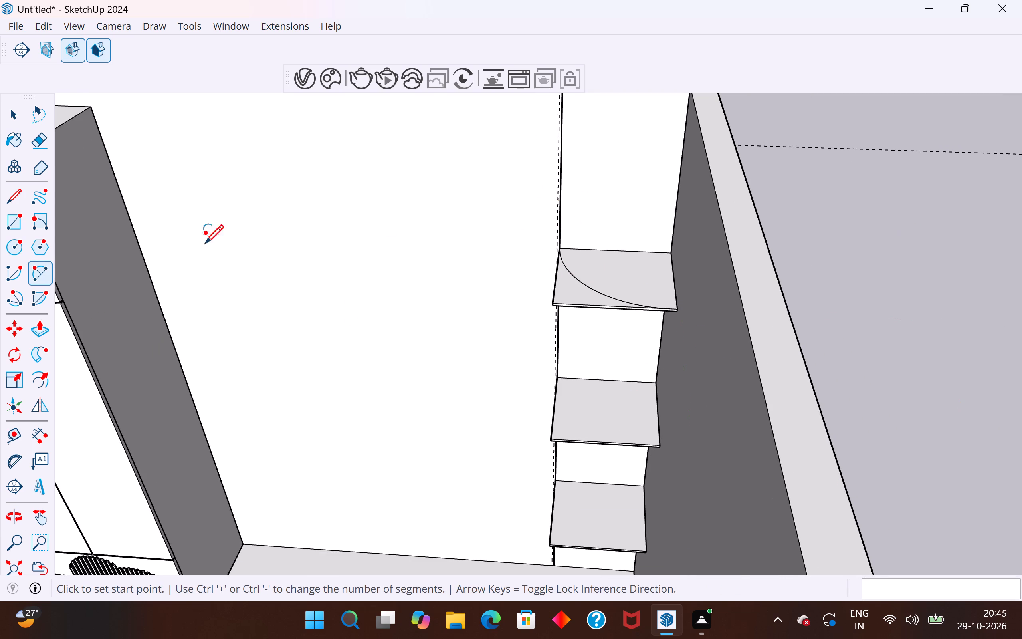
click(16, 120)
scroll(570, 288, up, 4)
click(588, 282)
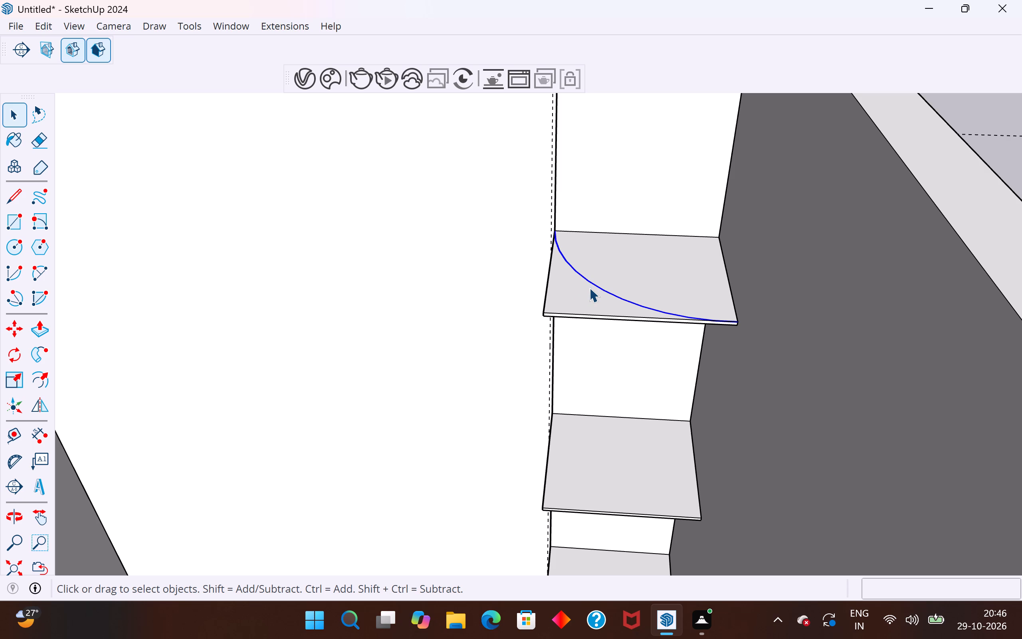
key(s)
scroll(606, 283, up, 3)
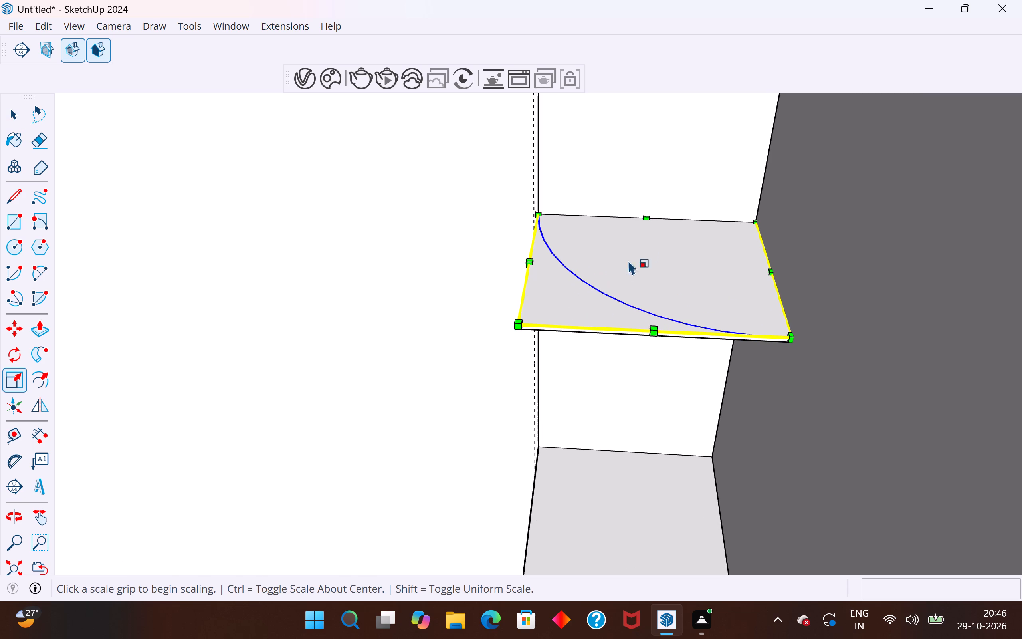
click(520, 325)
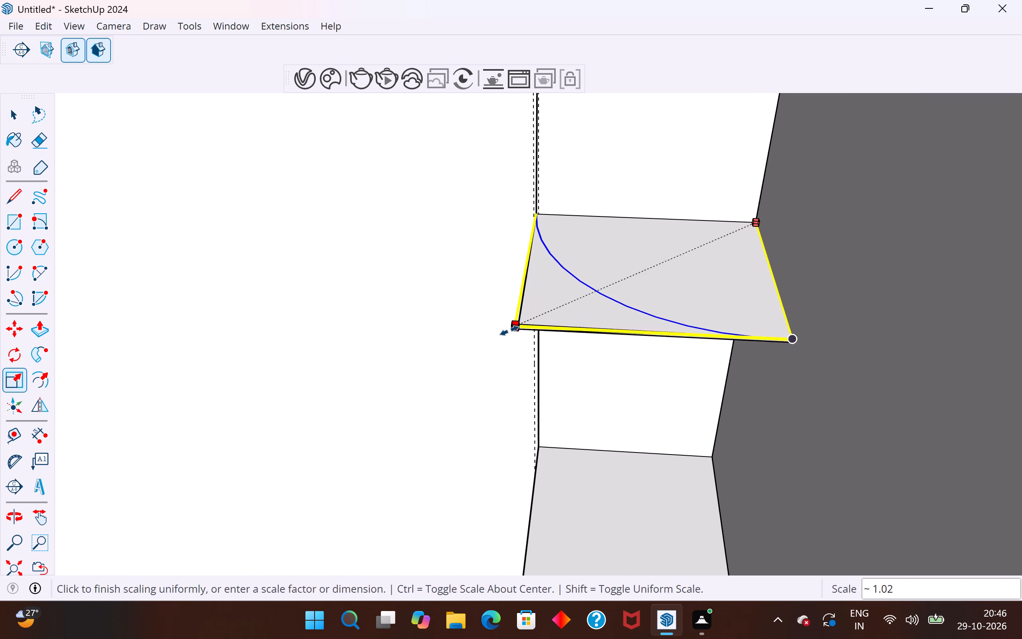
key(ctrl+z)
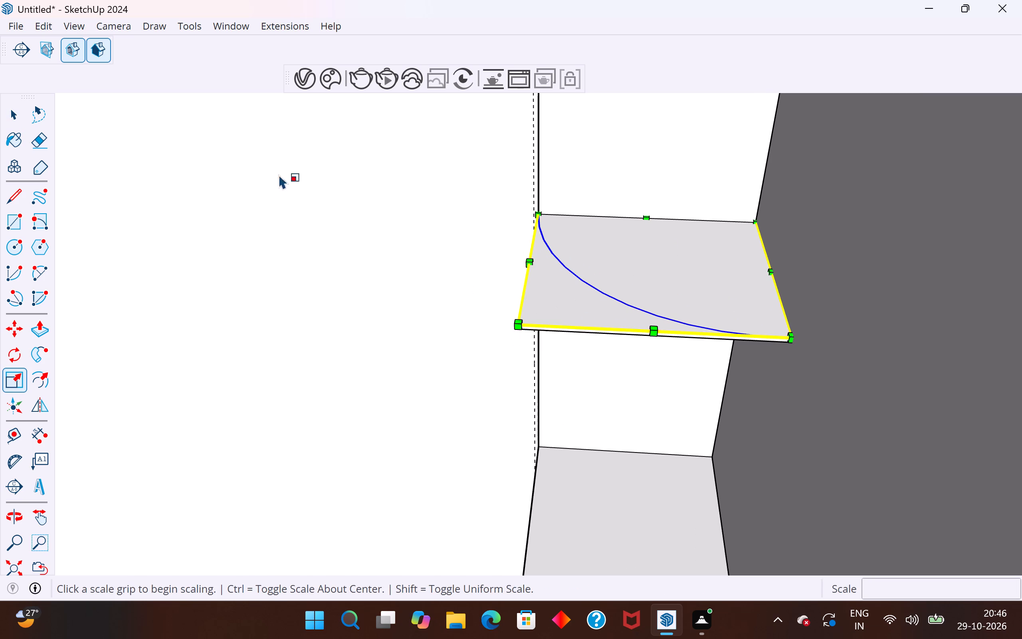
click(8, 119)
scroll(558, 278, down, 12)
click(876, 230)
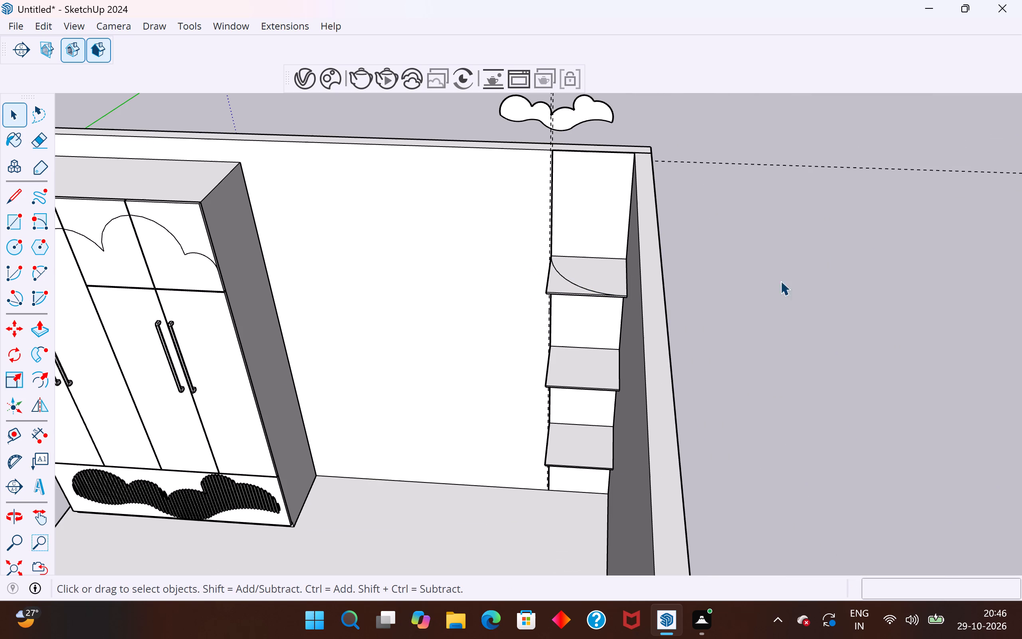
Copy the top shelf board's arc straight down onto the matching corner of the middle shelf board.
click(566, 280)
key(m)
scroll(562, 289, up, 12)
click(534, 201)
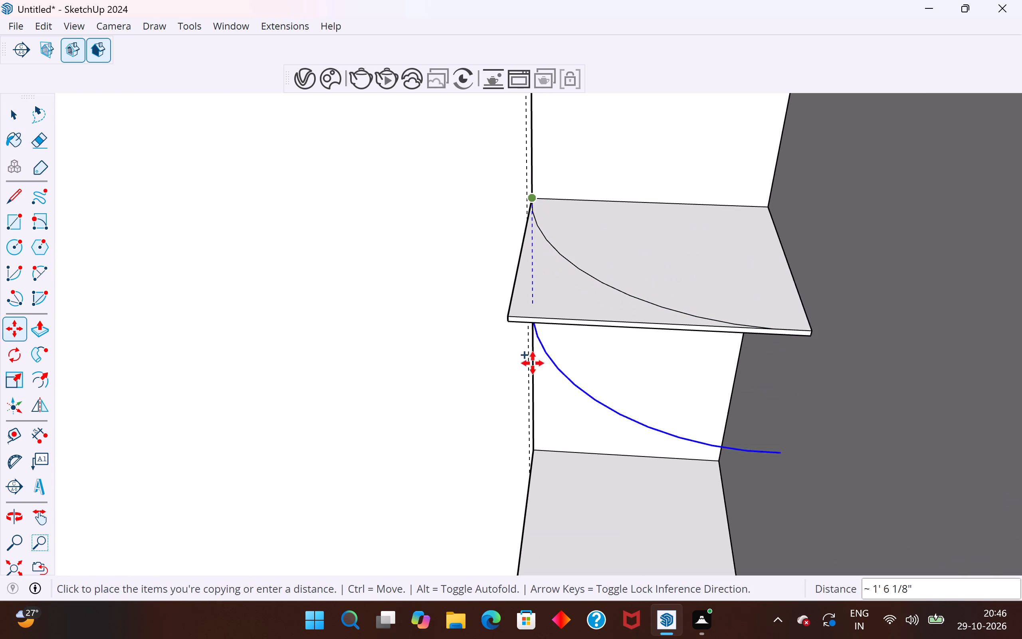
click(536, 445)
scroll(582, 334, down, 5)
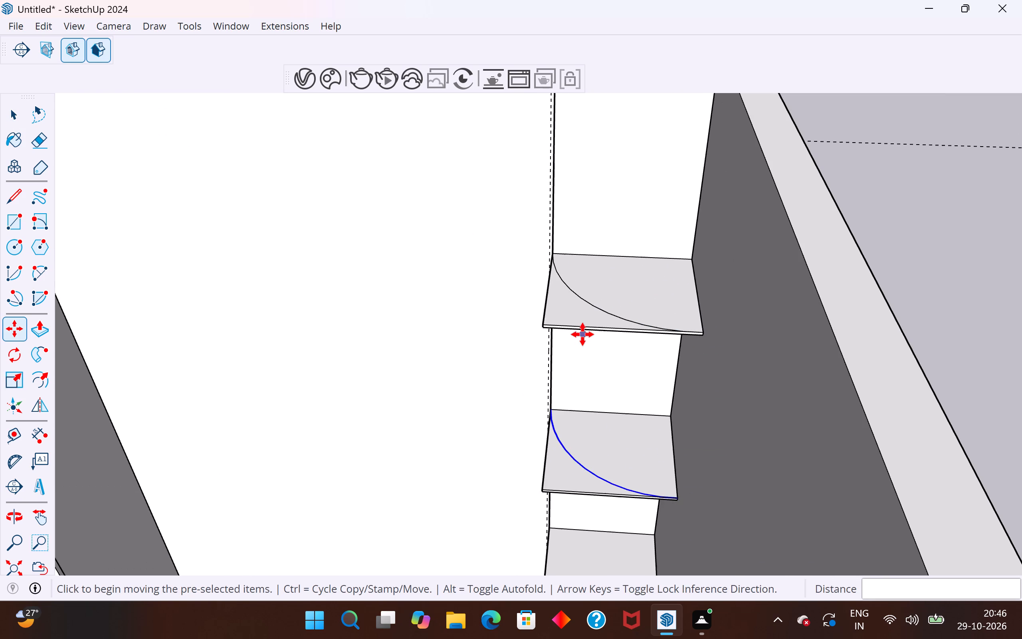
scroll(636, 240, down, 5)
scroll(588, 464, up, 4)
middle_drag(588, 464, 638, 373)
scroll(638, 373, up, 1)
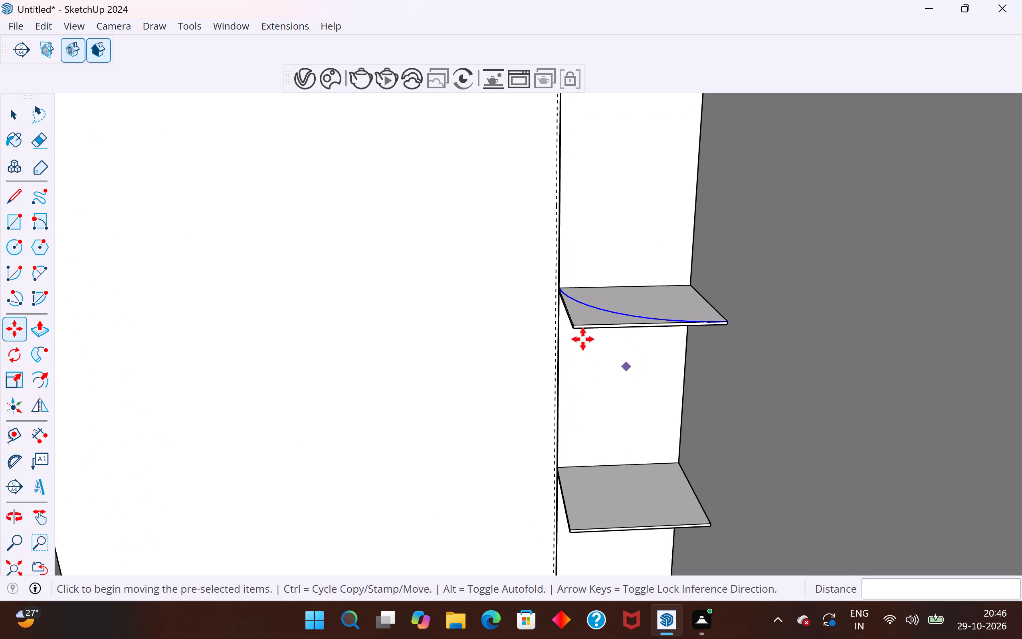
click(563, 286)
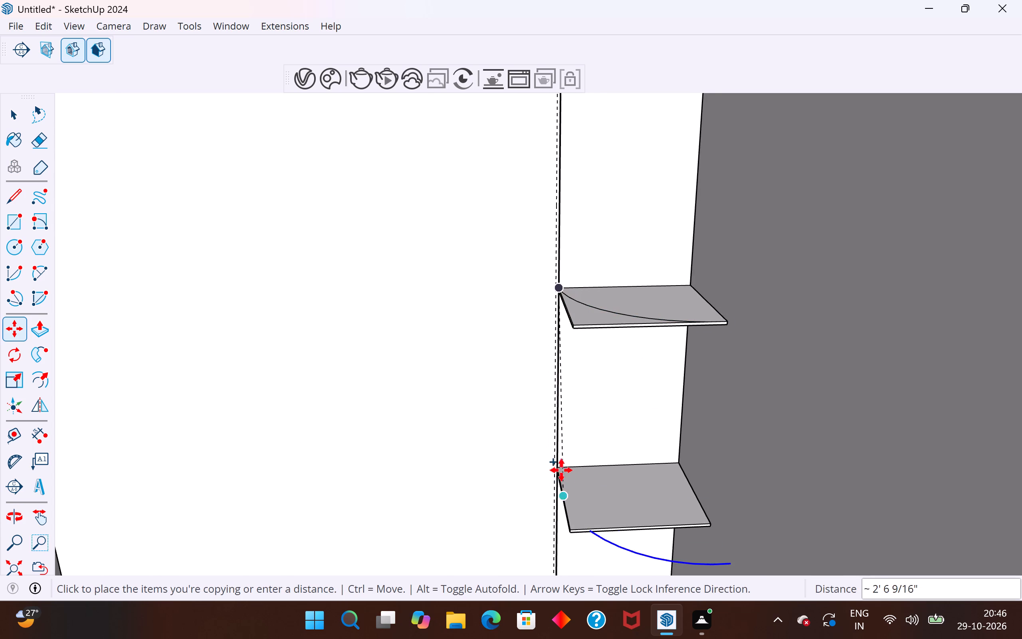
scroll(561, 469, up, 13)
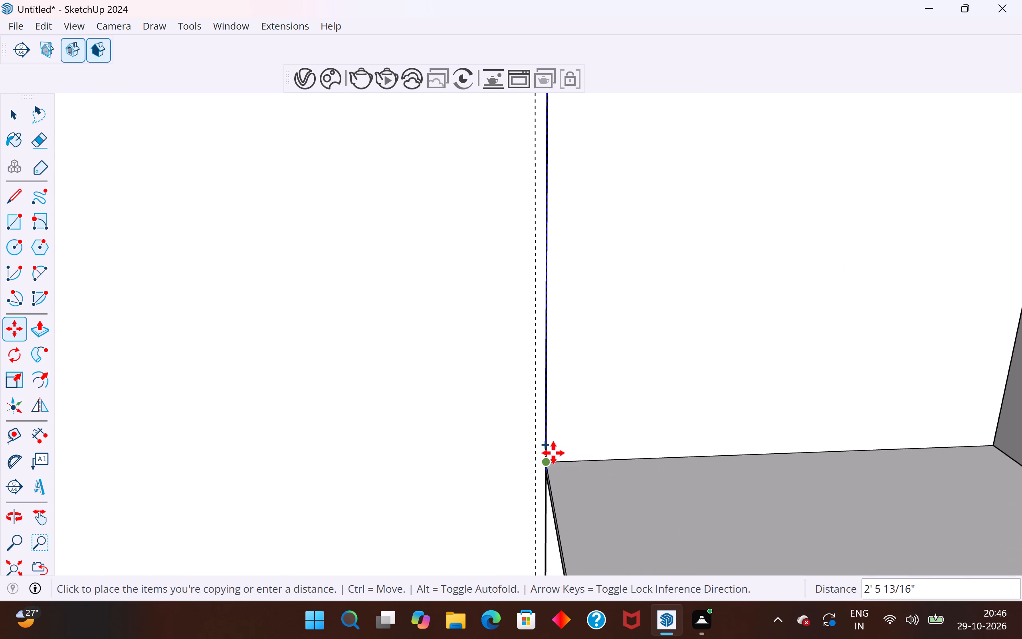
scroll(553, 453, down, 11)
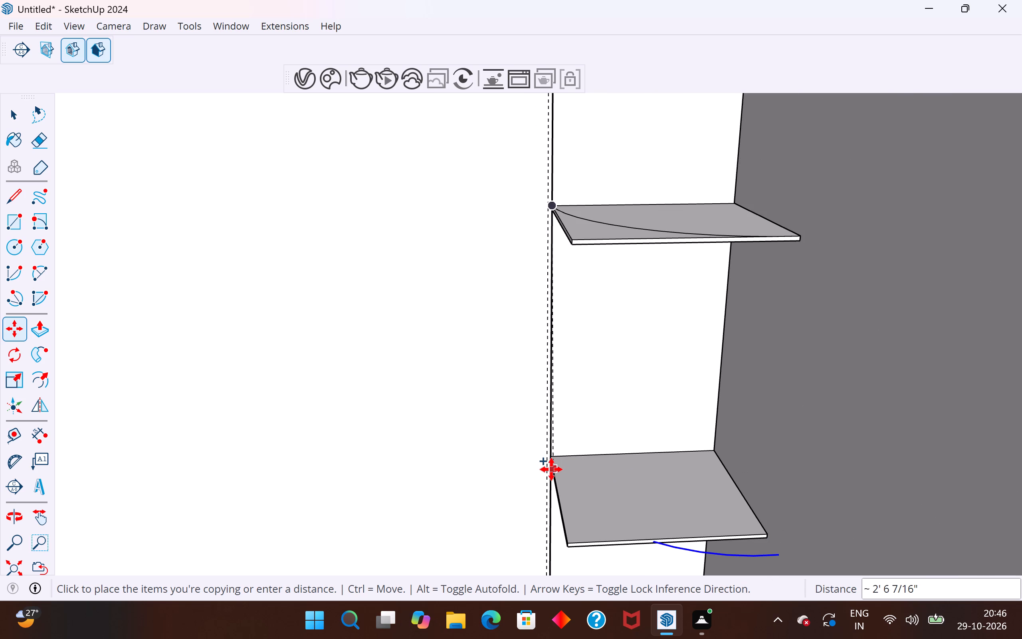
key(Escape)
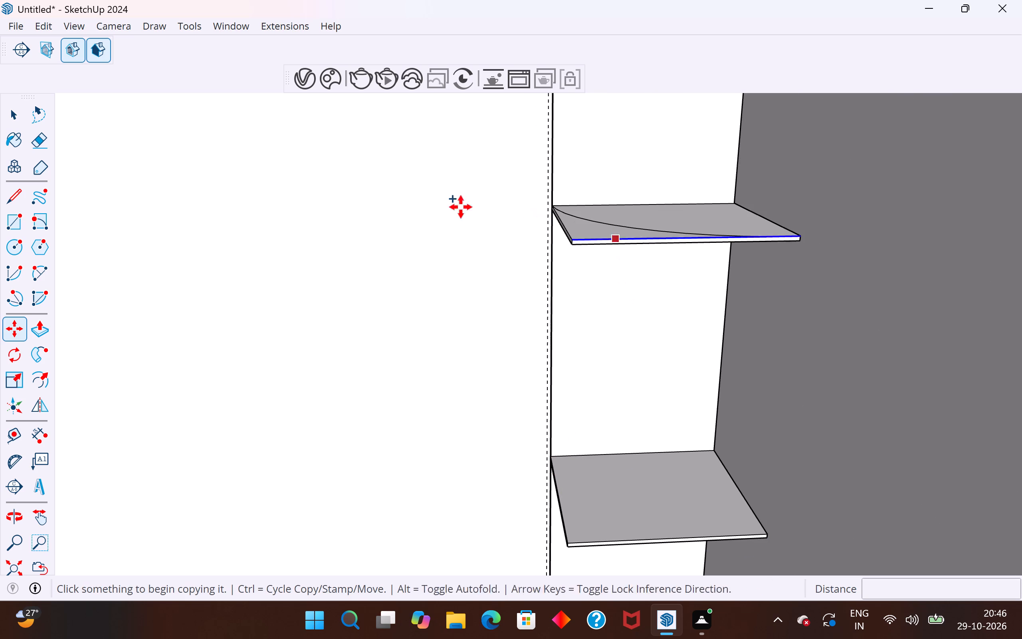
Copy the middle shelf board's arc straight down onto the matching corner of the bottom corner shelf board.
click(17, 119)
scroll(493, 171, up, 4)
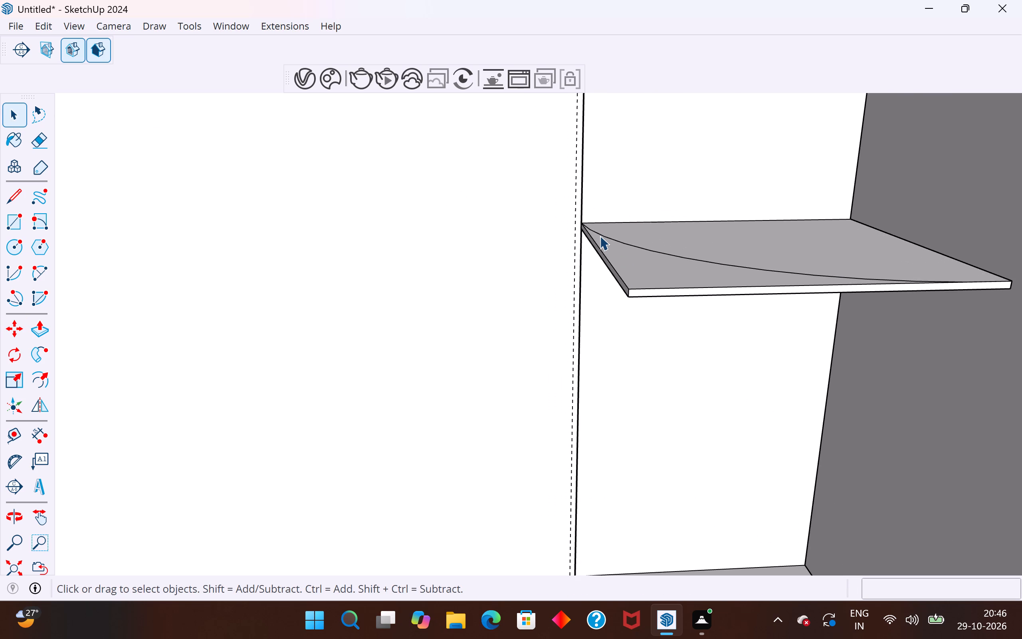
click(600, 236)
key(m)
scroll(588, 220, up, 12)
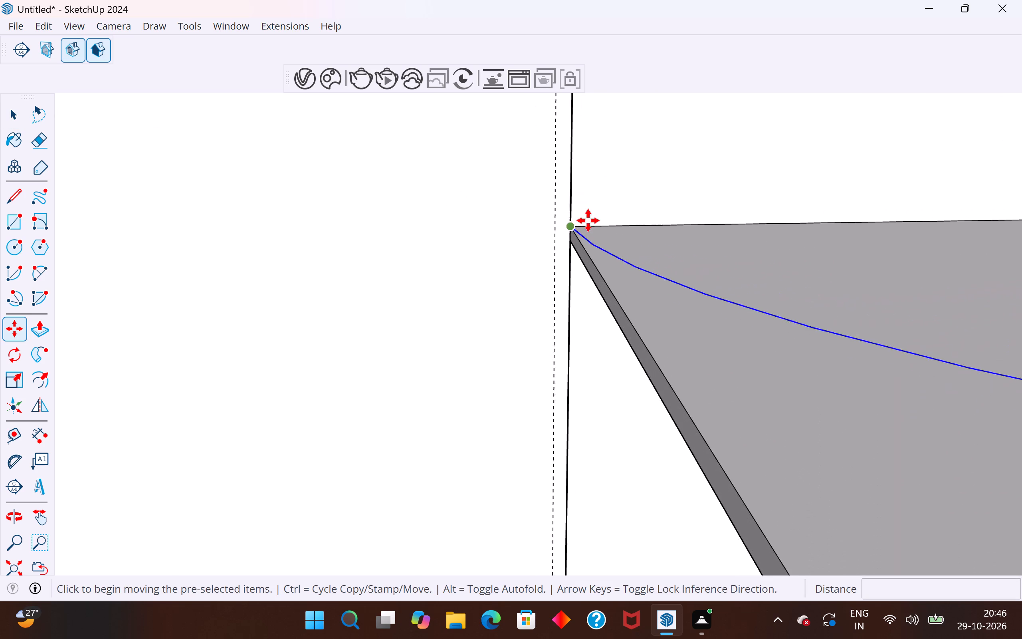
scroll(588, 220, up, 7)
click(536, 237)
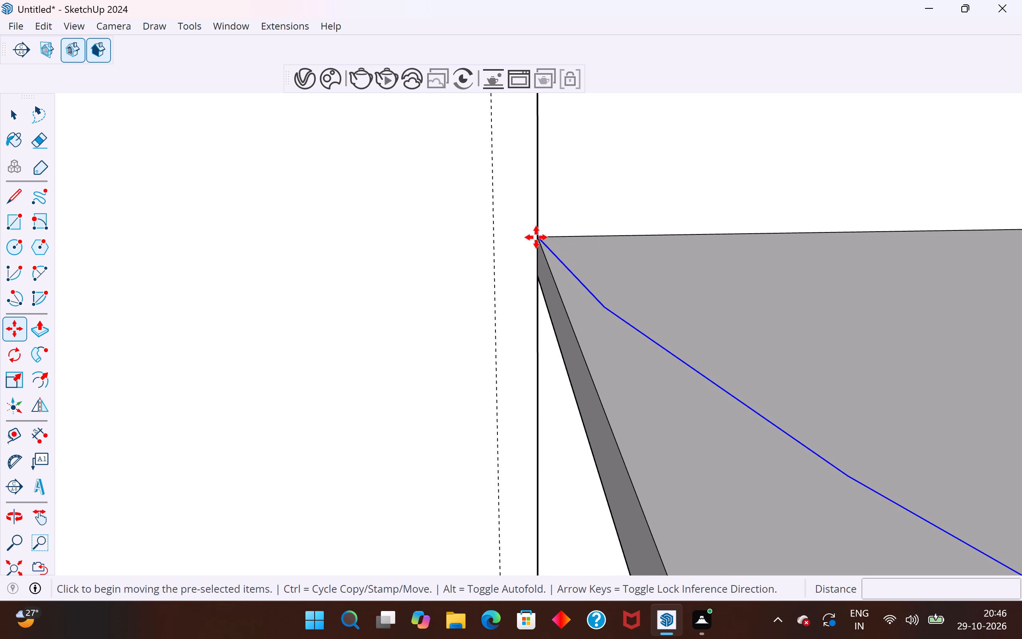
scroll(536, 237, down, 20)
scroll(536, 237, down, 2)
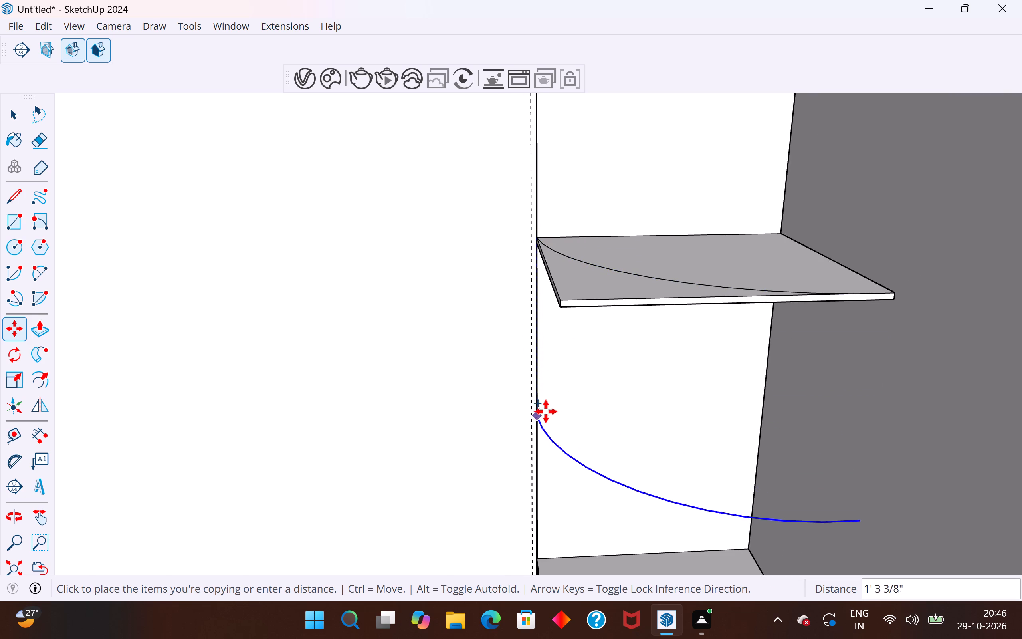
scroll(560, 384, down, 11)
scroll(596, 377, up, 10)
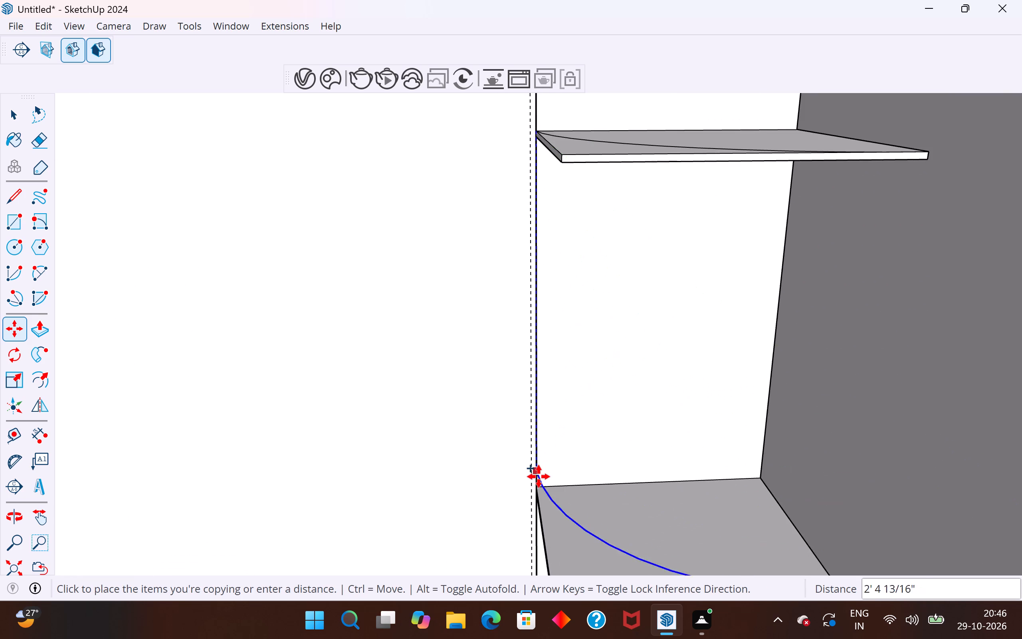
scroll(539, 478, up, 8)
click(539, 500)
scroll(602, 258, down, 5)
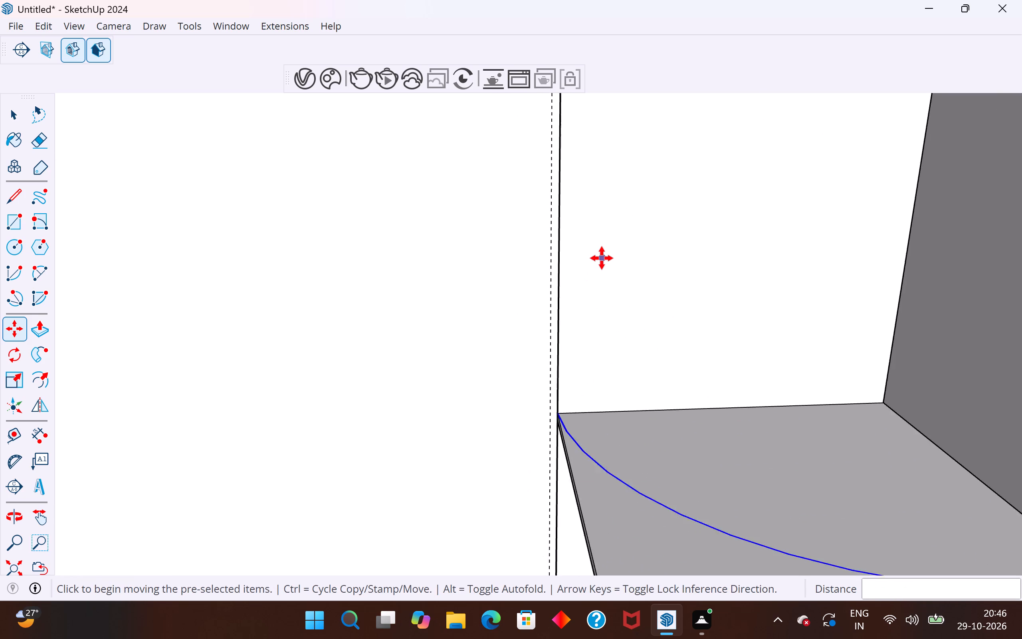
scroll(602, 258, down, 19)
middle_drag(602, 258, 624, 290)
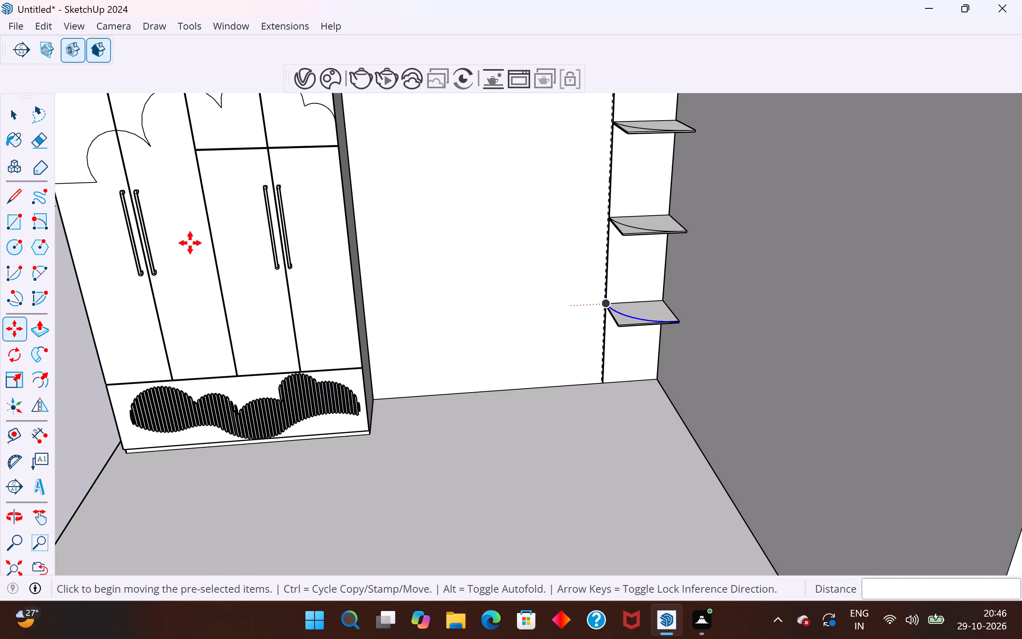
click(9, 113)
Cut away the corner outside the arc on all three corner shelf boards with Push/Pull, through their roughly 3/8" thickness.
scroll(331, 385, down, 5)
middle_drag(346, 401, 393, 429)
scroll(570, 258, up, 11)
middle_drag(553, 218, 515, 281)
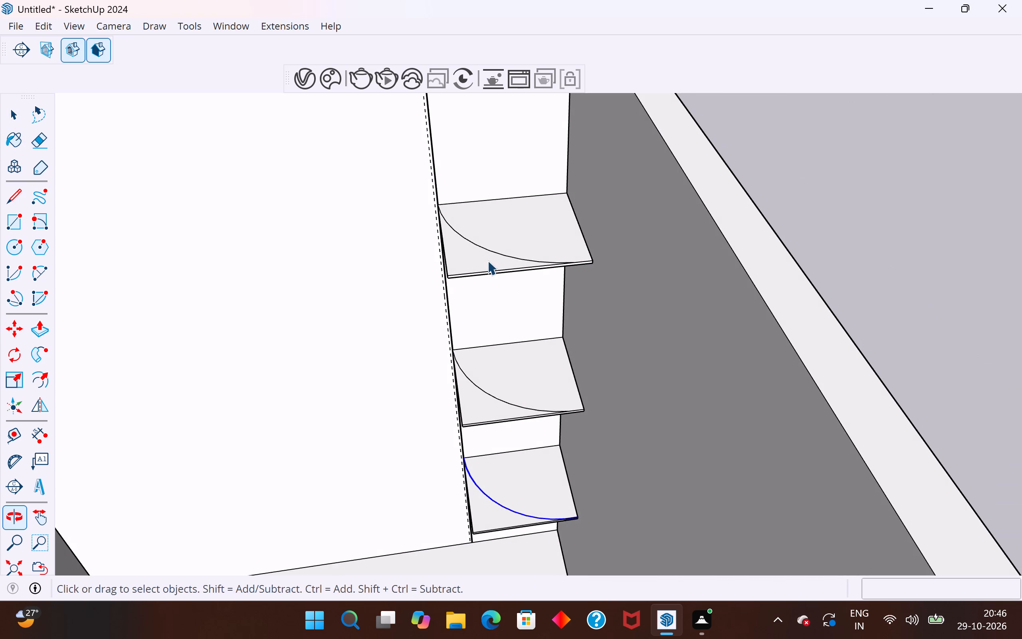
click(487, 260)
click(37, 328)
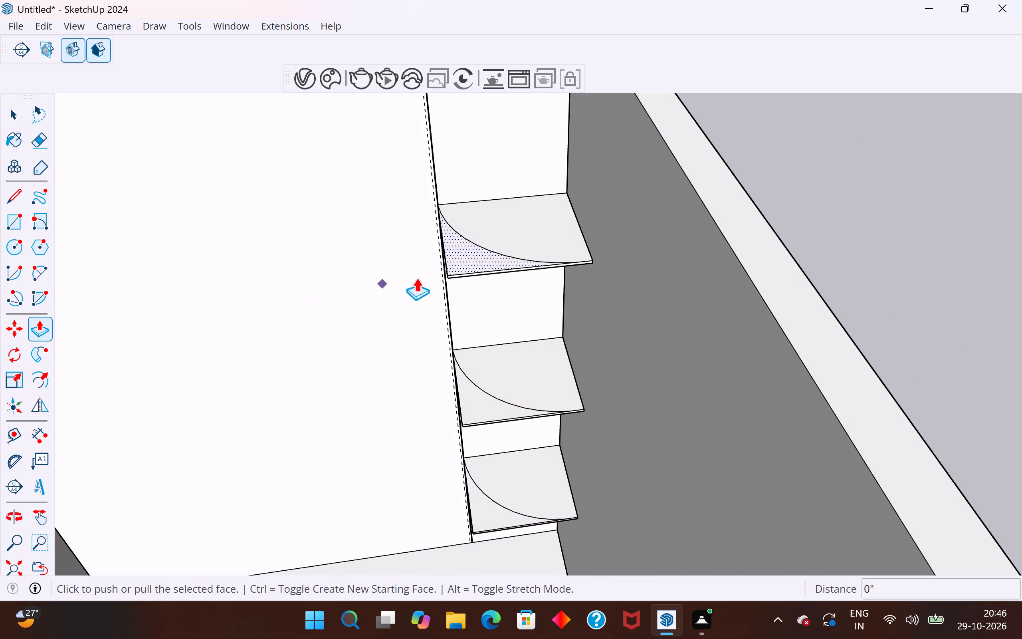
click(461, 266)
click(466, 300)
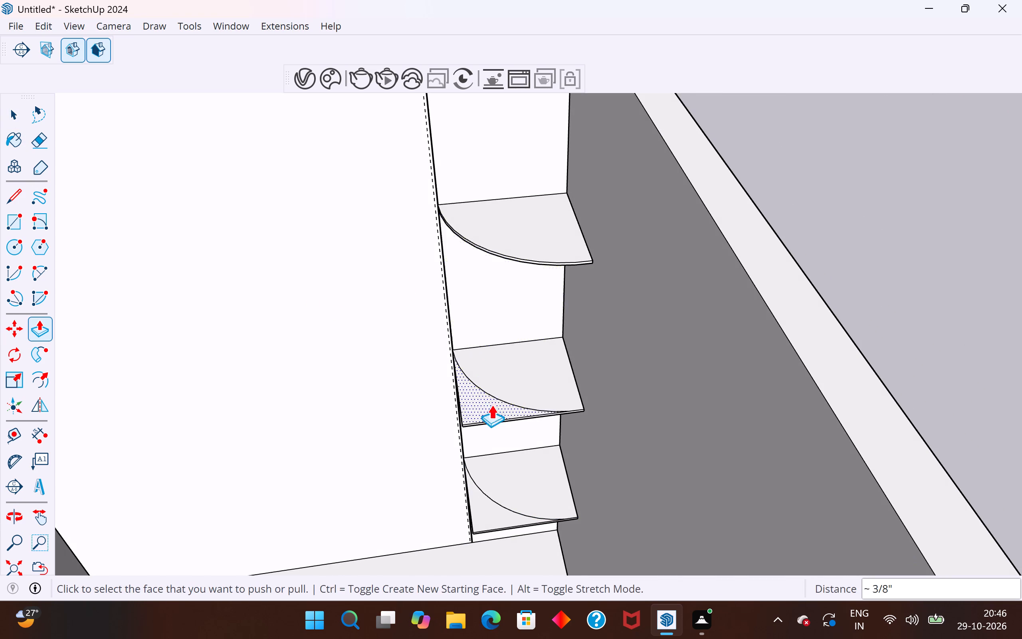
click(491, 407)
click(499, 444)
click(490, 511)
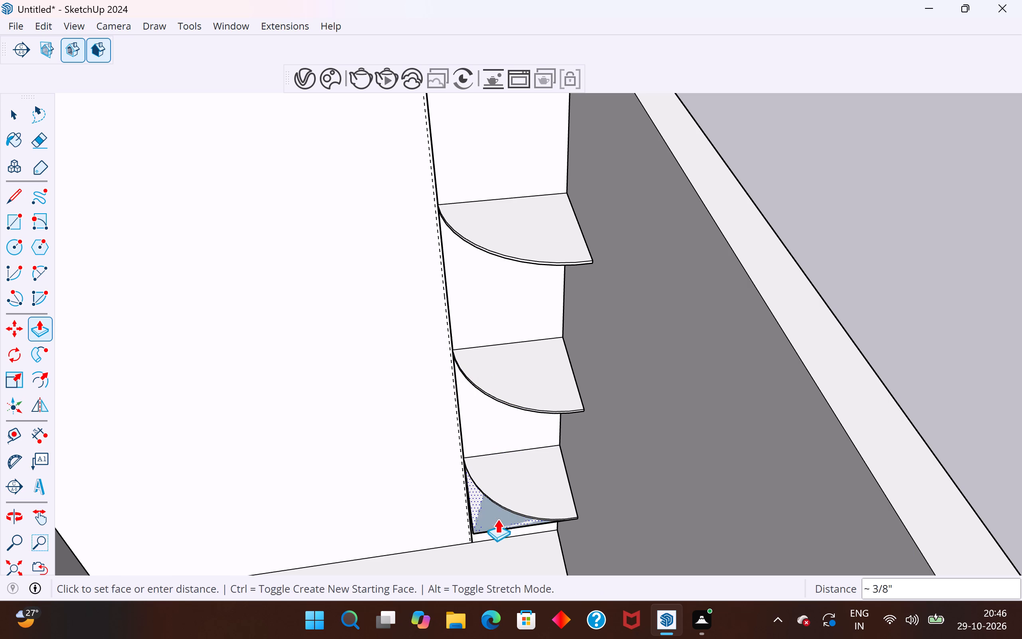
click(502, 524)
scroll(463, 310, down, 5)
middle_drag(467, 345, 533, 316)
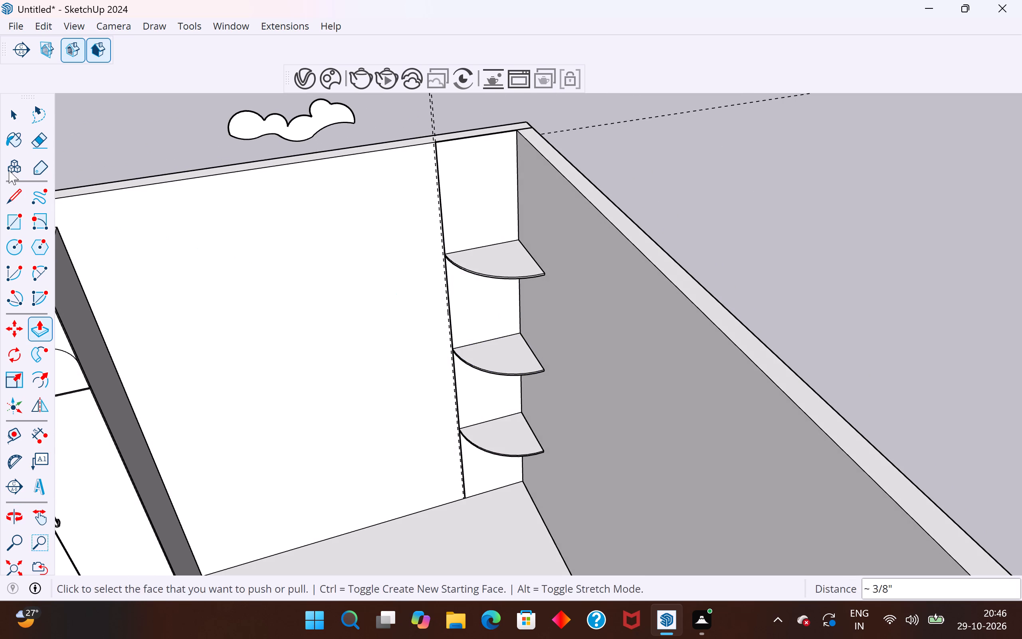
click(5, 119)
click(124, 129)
Compare the corner shelf unit with the shelves in the bedroom reference image.
scroll(578, 226, down, 5)
middle_drag(609, 286, 476, 325)
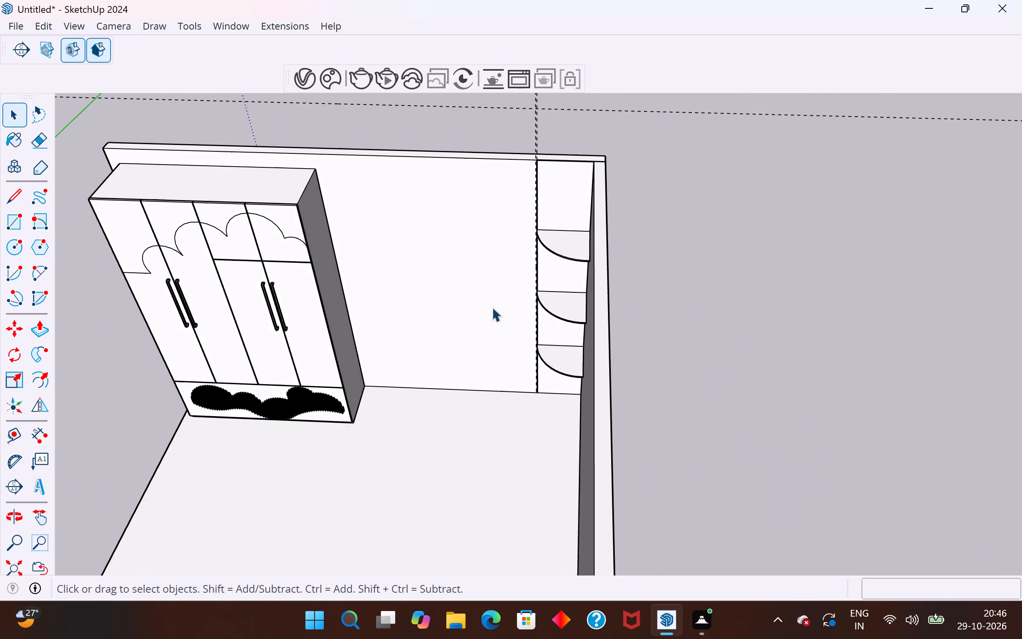
scroll(555, 258, up, 4)
scroll(806, 279, down, 10)
middle_drag(802, 280, 883, 177)
scroll(565, 470, down, 6)
scroll(375, 138, up, 6)
middle_drag(339, 186, 404, 206)
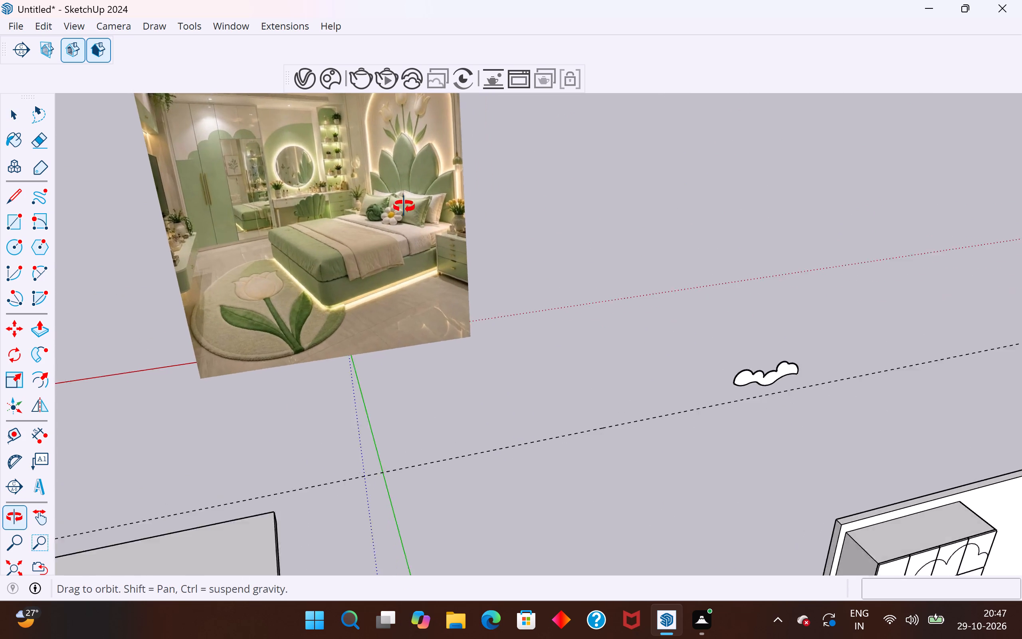
middle_drag(404, 206, 445, 195)
scroll(221, 379, down, 6)
middle_drag(531, 456, 429, 365)
scroll(560, 451, up, 3)
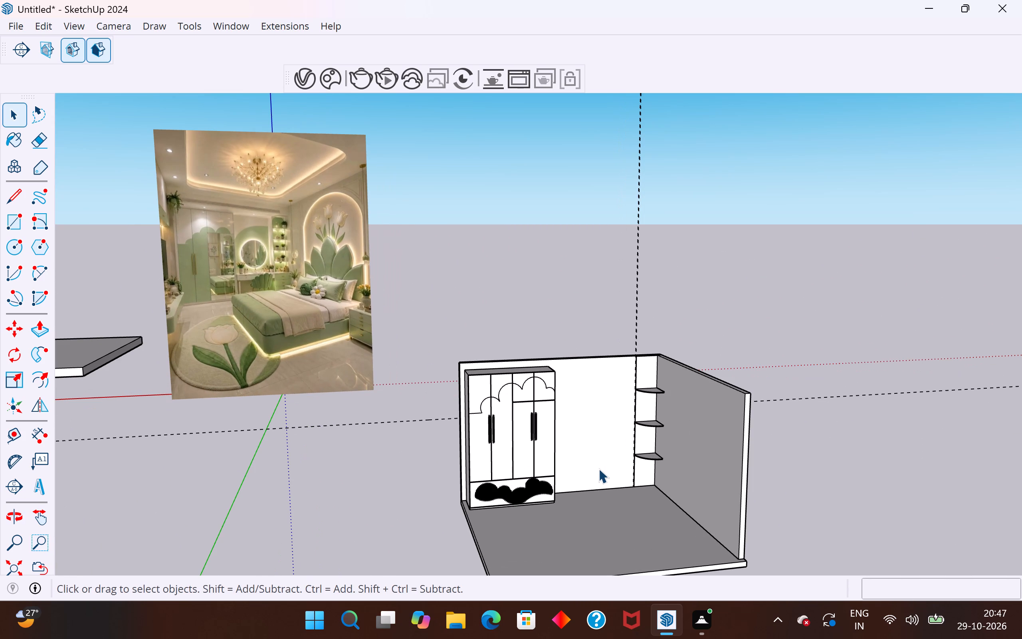
middle_drag(605, 468, 581, 502)
scroll(596, 477, up, 1)
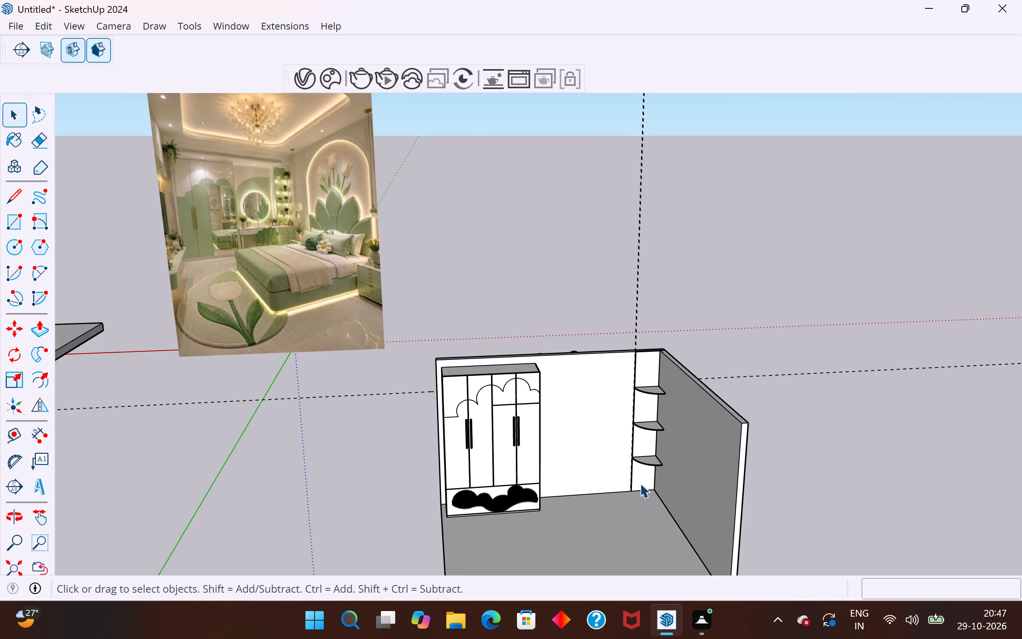
scroll(642, 474, up, 2)
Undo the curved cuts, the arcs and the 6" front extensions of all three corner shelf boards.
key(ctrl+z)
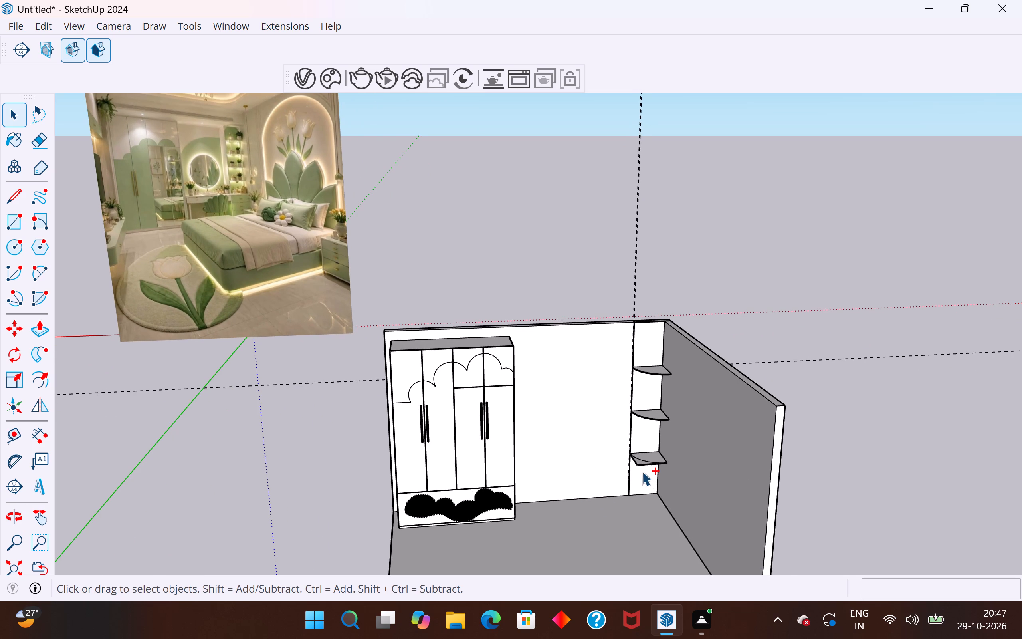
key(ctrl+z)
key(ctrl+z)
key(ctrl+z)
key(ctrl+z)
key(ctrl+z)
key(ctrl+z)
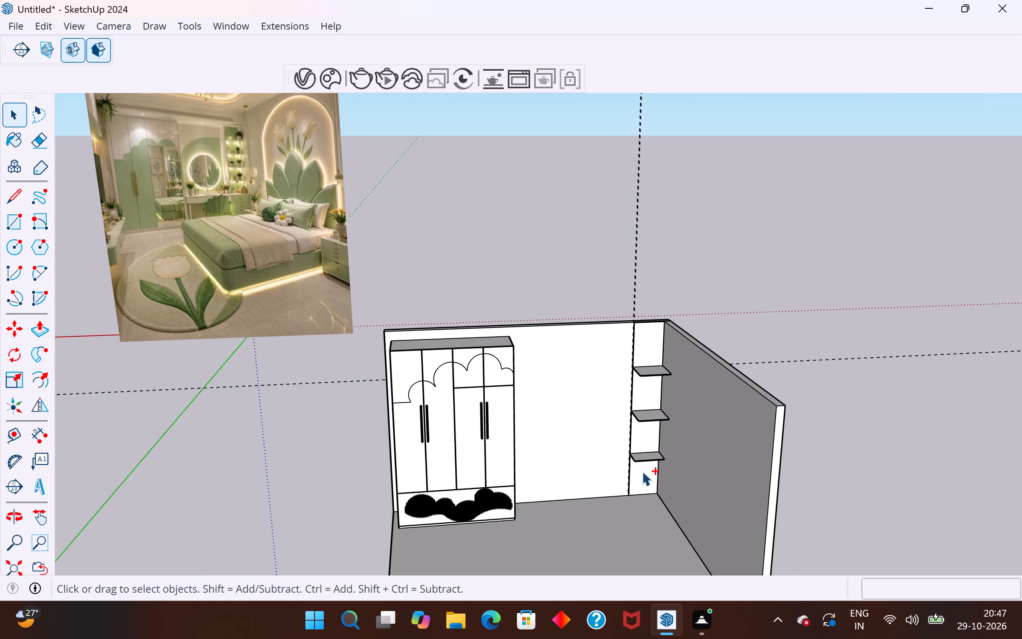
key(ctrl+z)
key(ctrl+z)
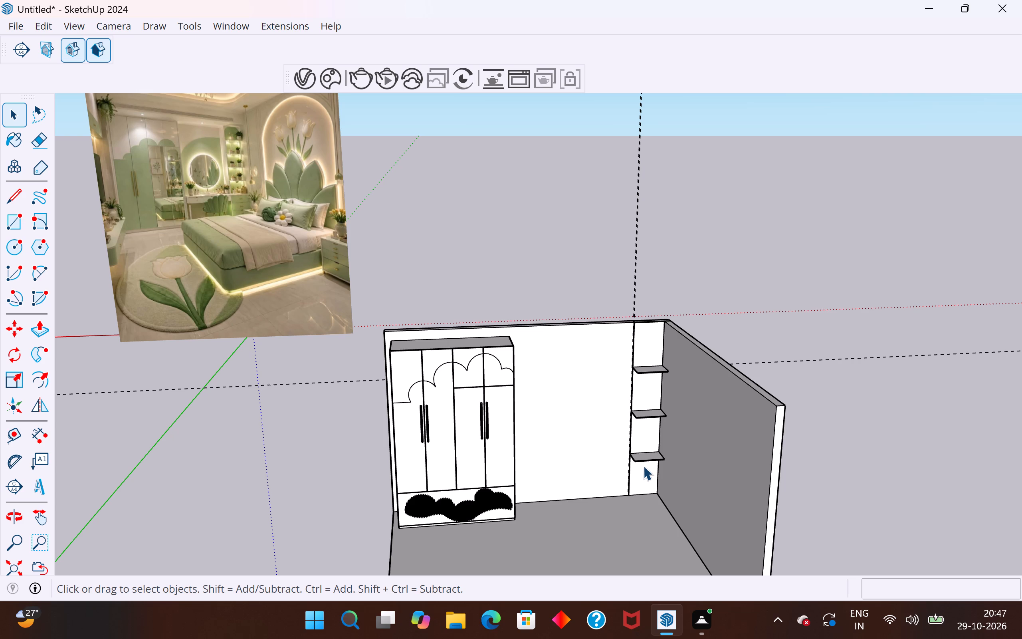
Draw a 1' 8" by about 2' 6 3/8" vertical rectangle from the bottom shelf board's front corner down to the floor at the side wall.
scroll(643, 449, up, 3)
middle_drag(645, 445, 644, 452)
click(12, 222)
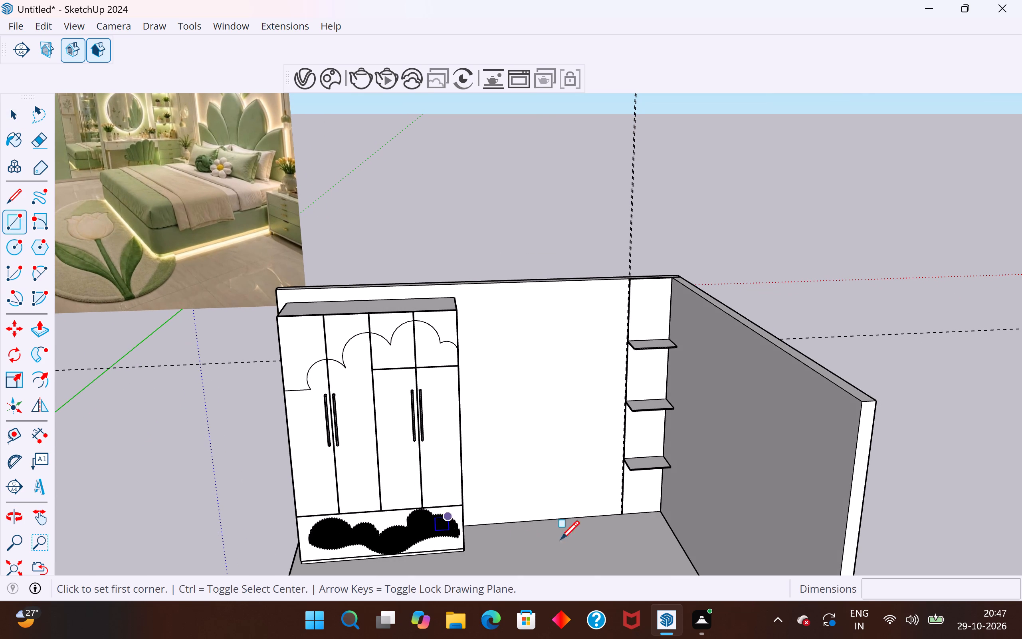
click(629, 468)
scroll(661, 530, up, 3)
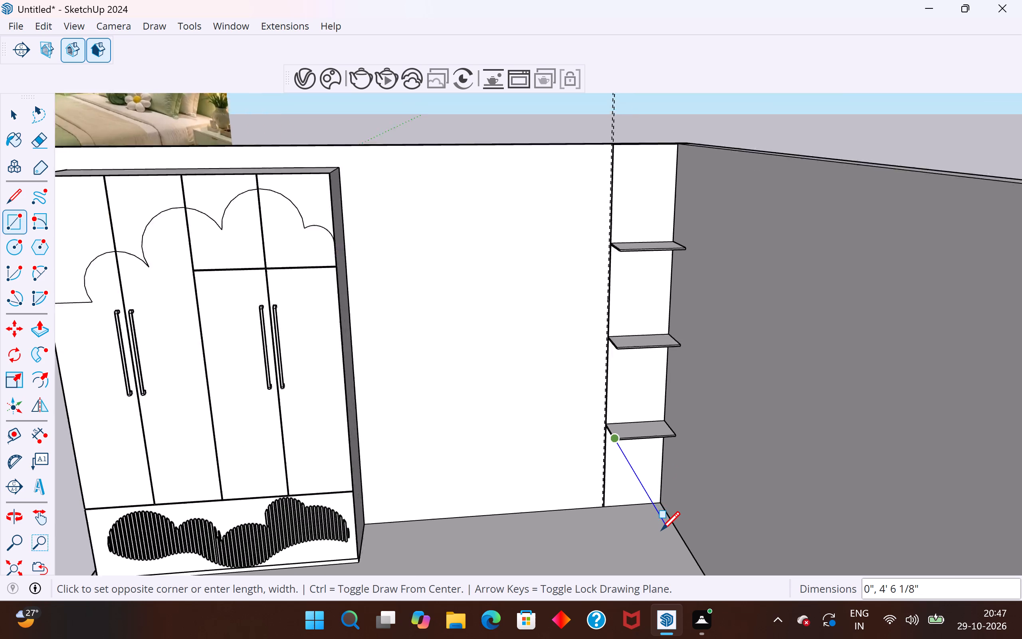
scroll(661, 530, up, 5)
click(671, 507)
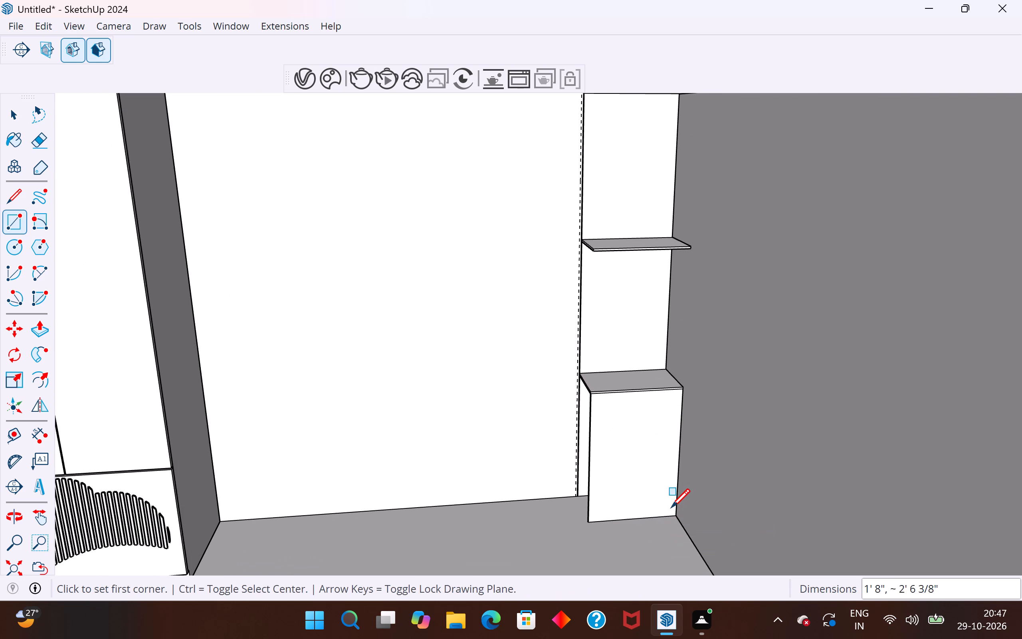
Close the open side below the bottom shelf with a rectangle about 2' 6 3/8" by 1', from its back corner to the front panel's floor corner.
middle_drag(517, 421, 619, 454)
scroll(636, 638, down, 5)
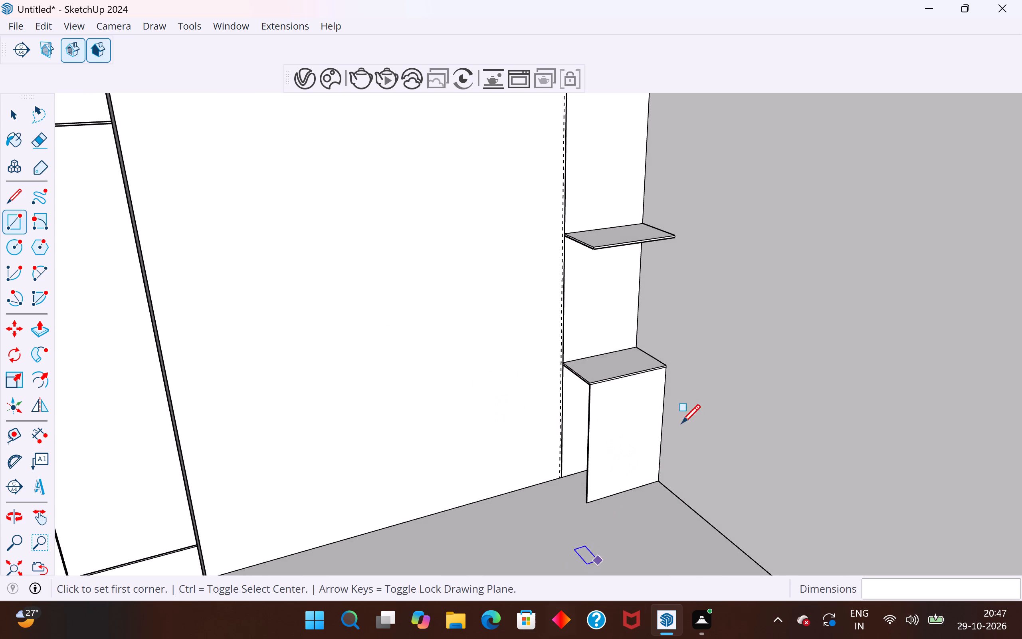
scroll(618, 431, down, 4)
scroll(593, 421, up, 8)
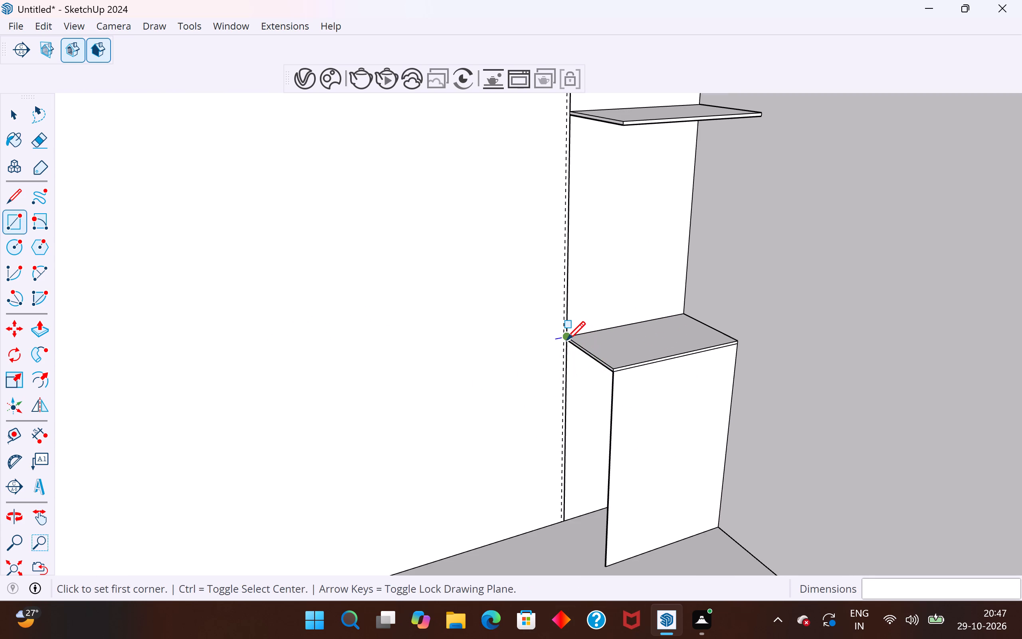
click(566, 340)
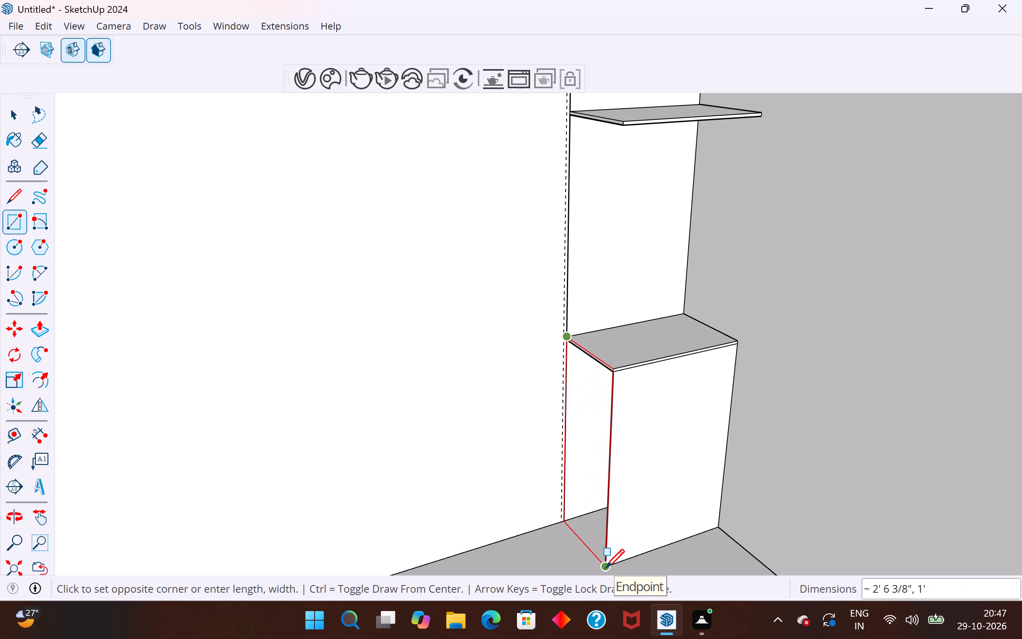
click(606, 568)
scroll(473, 335, down, 19)
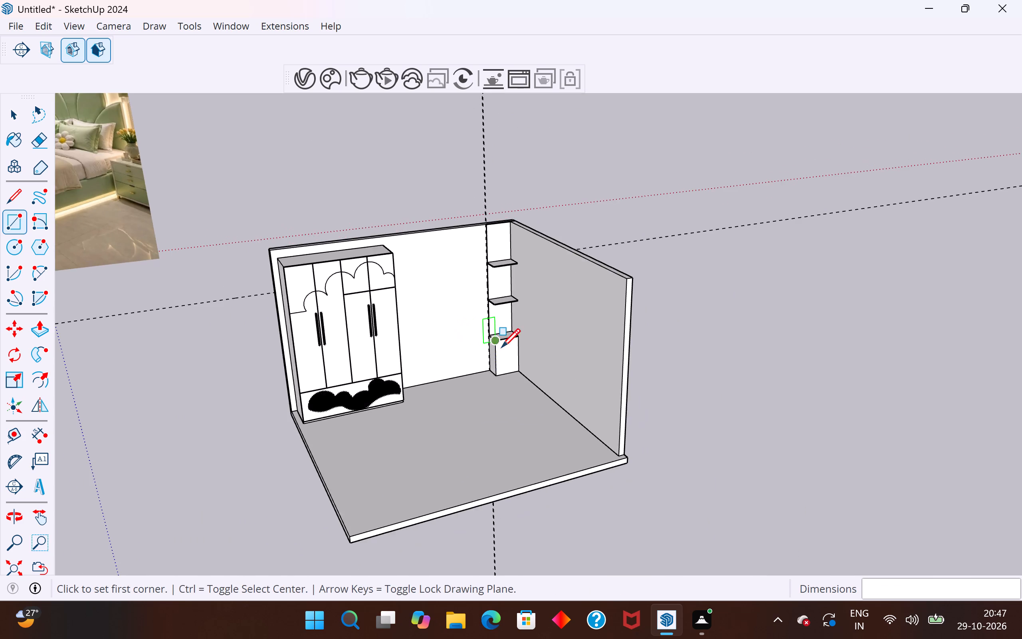
middle_drag(501, 347, 370, 314)
click(14, 122)
click(166, 376)
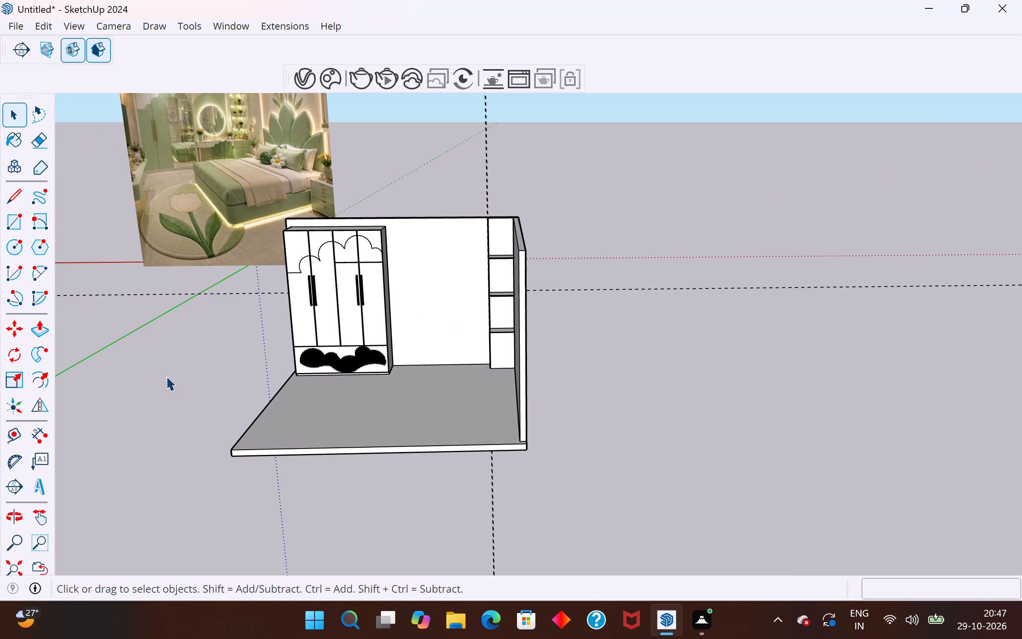
Examine the dressing table and the cabinet below the shelves in the reference image against the modelled corner.
middle_drag(280, 369, 326, 350)
scroll(450, 441, down, 4)
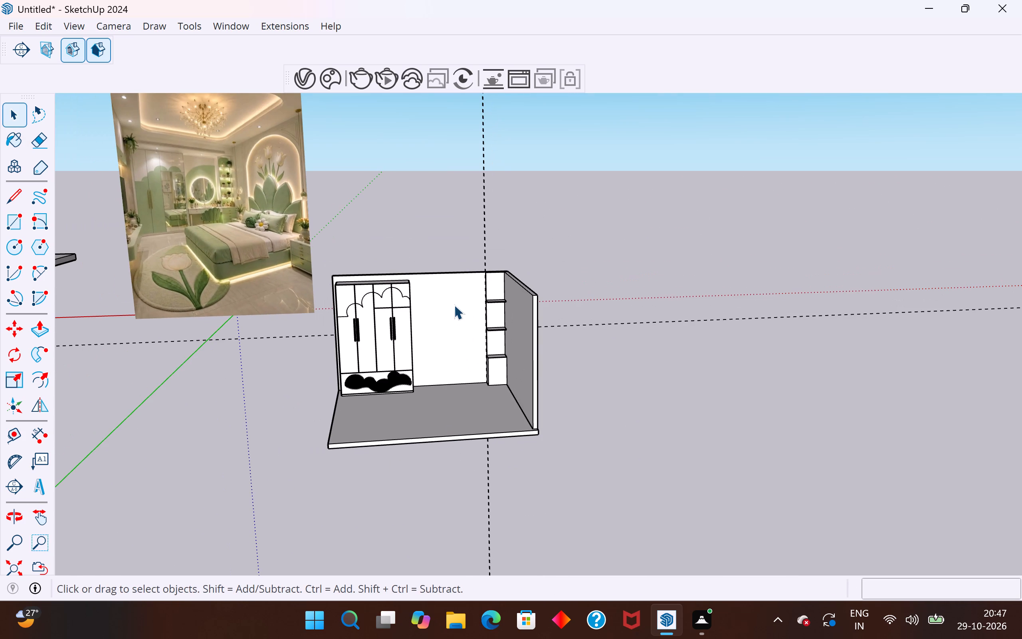
middle_drag(454, 305, 455, 290)
scroll(443, 350, up, 3)
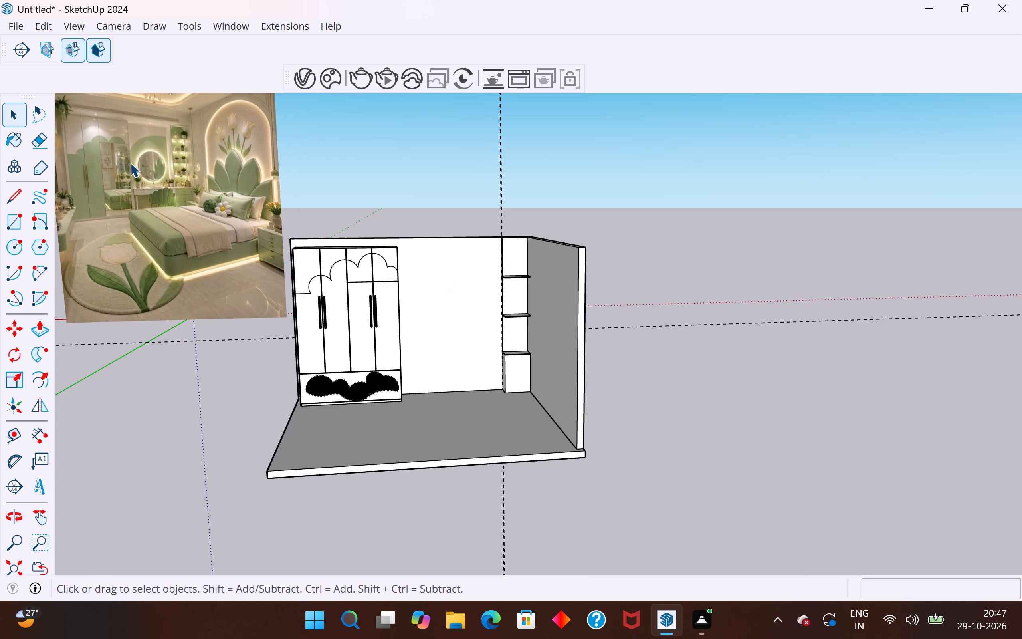
scroll(124, 157, up, 16)
scroll(163, 234, down, 5)
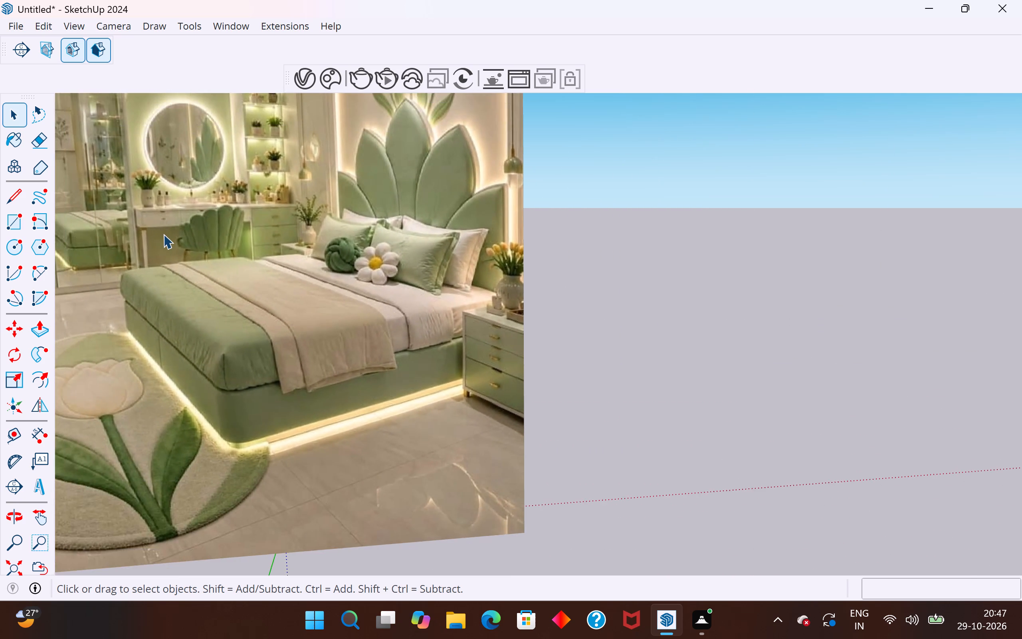
scroll(163, 273, down, 6)
scroll(166, 287, up, 1)
scroll(166, 288, down, 9)
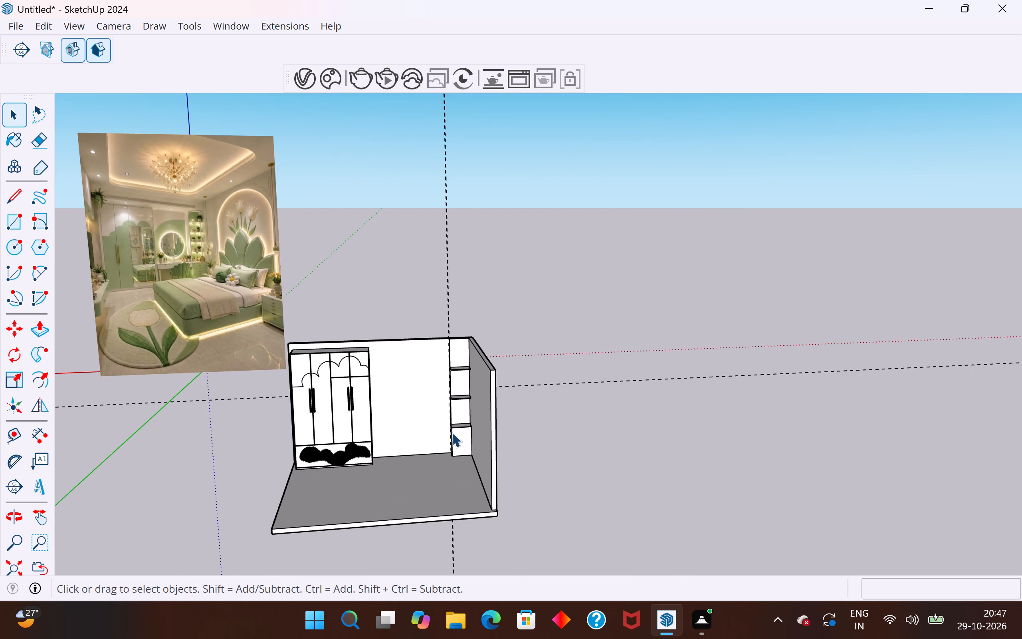
scroll(452, 433, up, 4)
scroll(574, 441, down, 4)
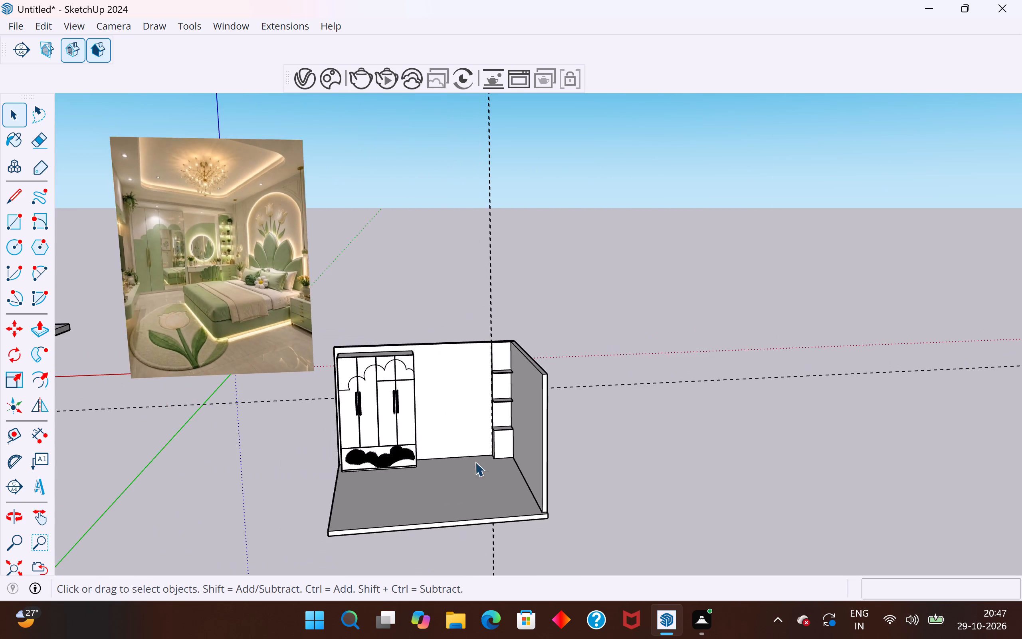
Widen the corner cabinet by pulling its open side face 5 3/8" outward, away from the side wall.
middle_drag(475, 462, 586, 453)
scroll(516, 437, up, 14)
middle_drag(520, 437, 562, 441)
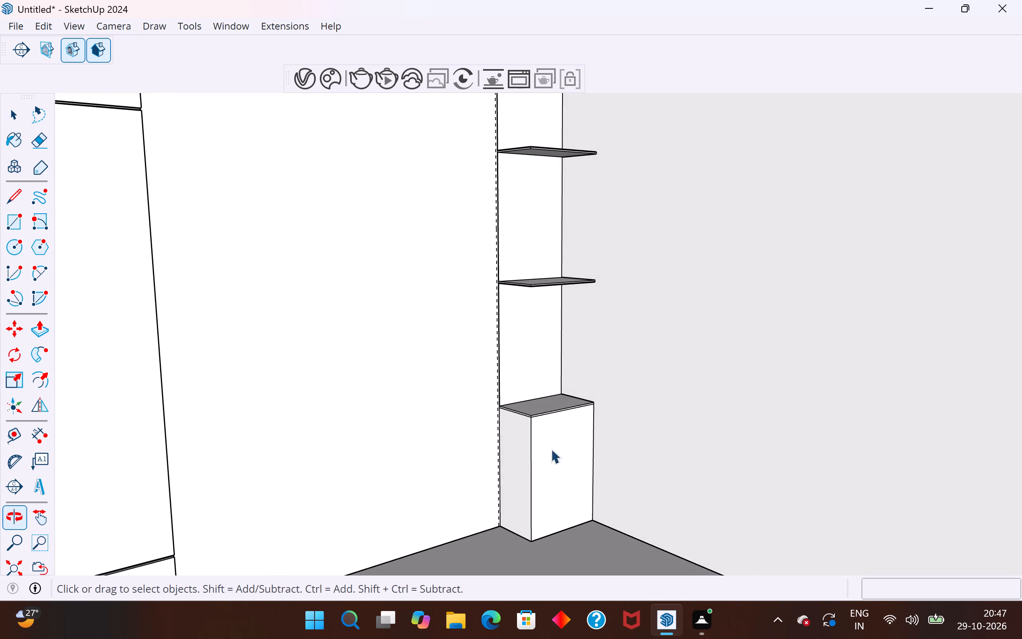
click(519, 450)
click(33, 329)
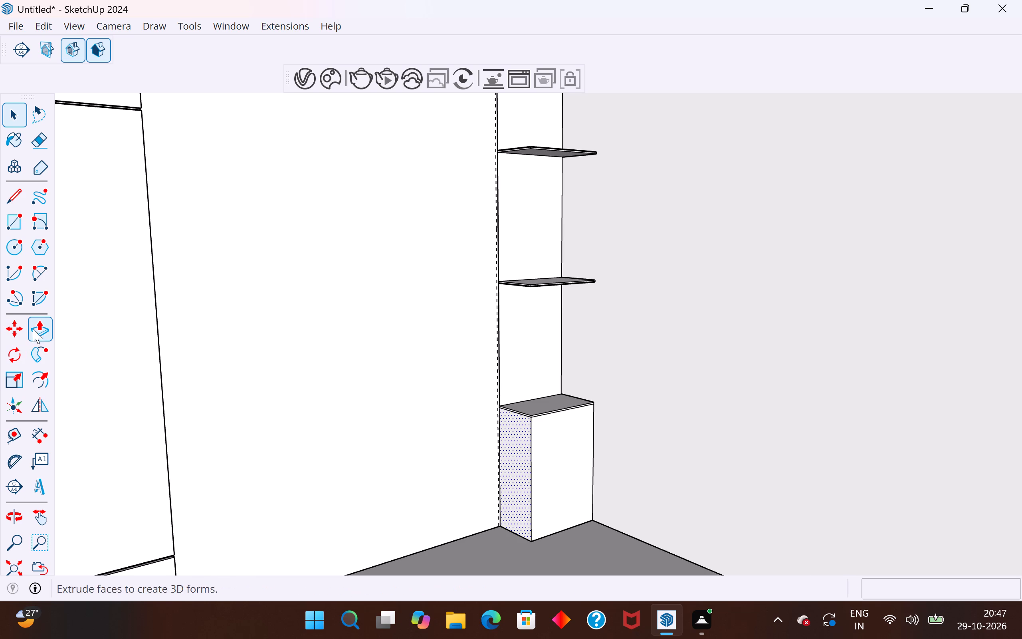
click(512, 446)
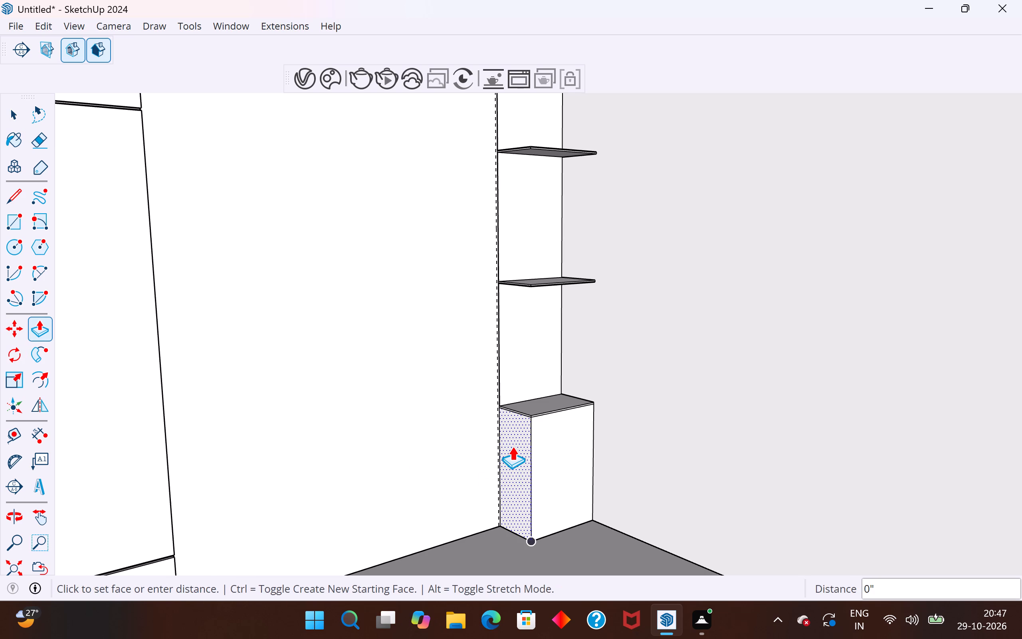
click(512, 450)
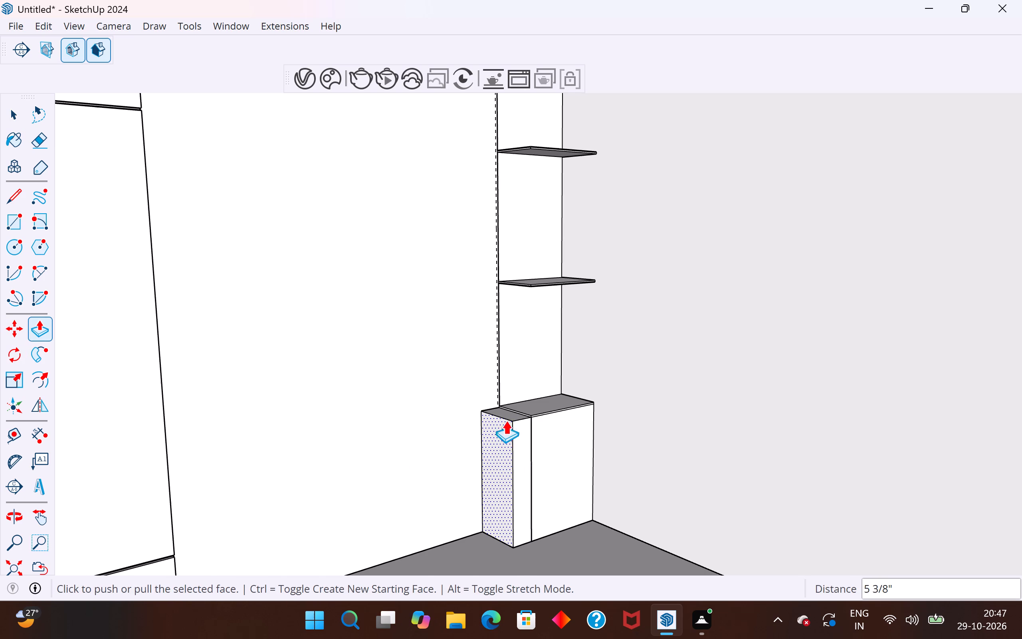
Extend the bottom shelf board's narrow end by the same distance, flush with the widened cabinet's side.
scroll(507, 419, up, 20)
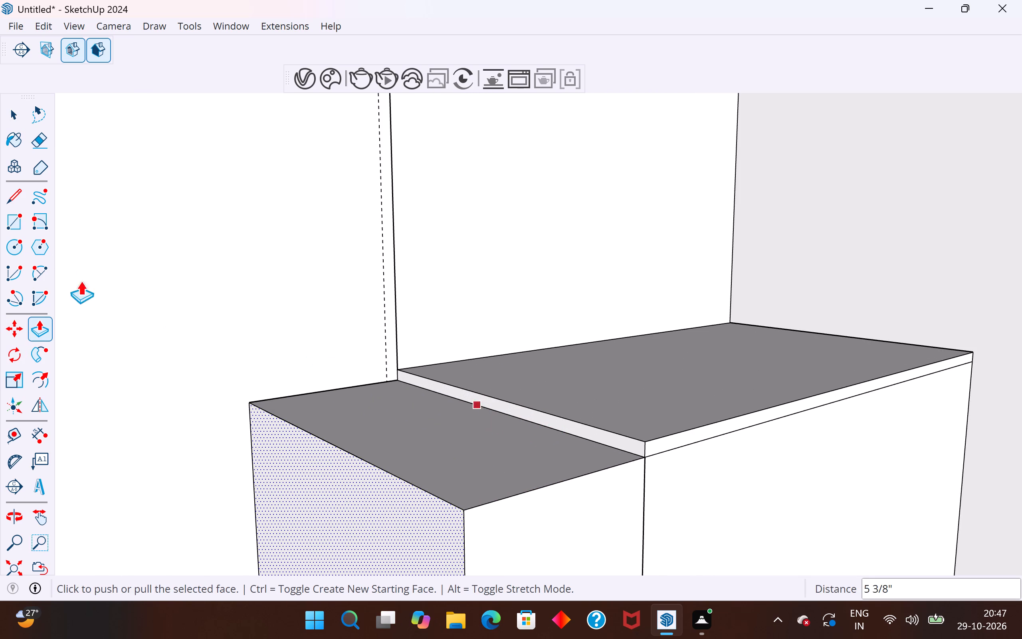
click(11, 117)
click(541, 421)
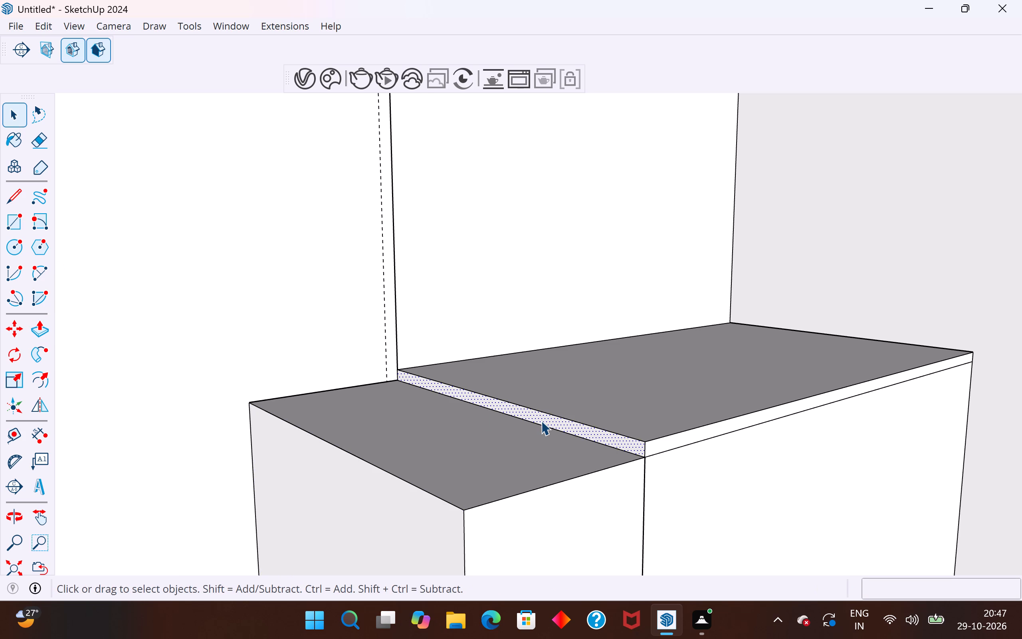
click(42, 333)
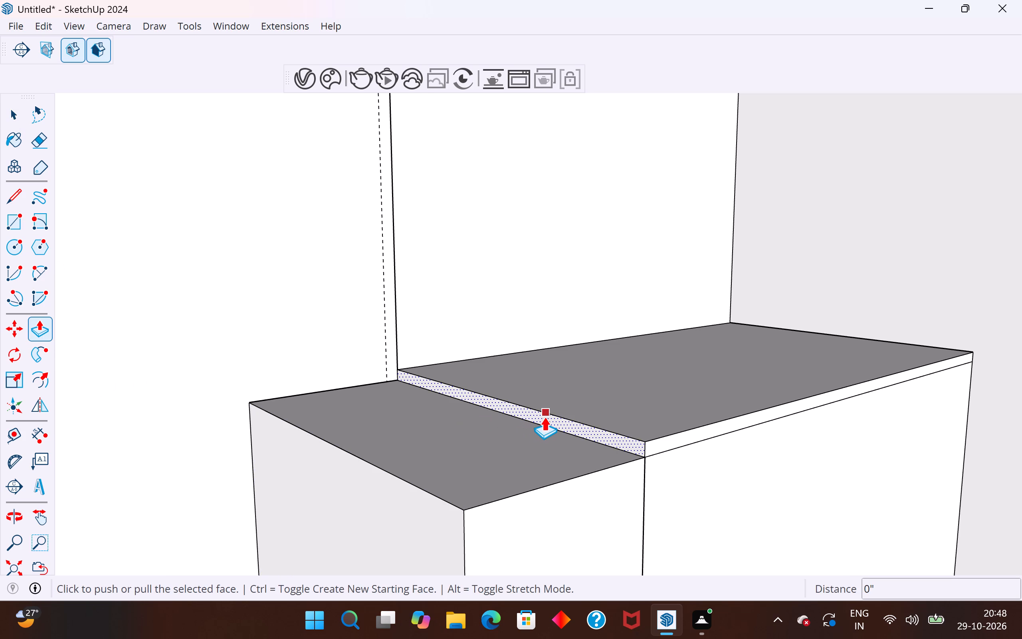
scroll(555, 413, up, 6)
double_click(579, 434)
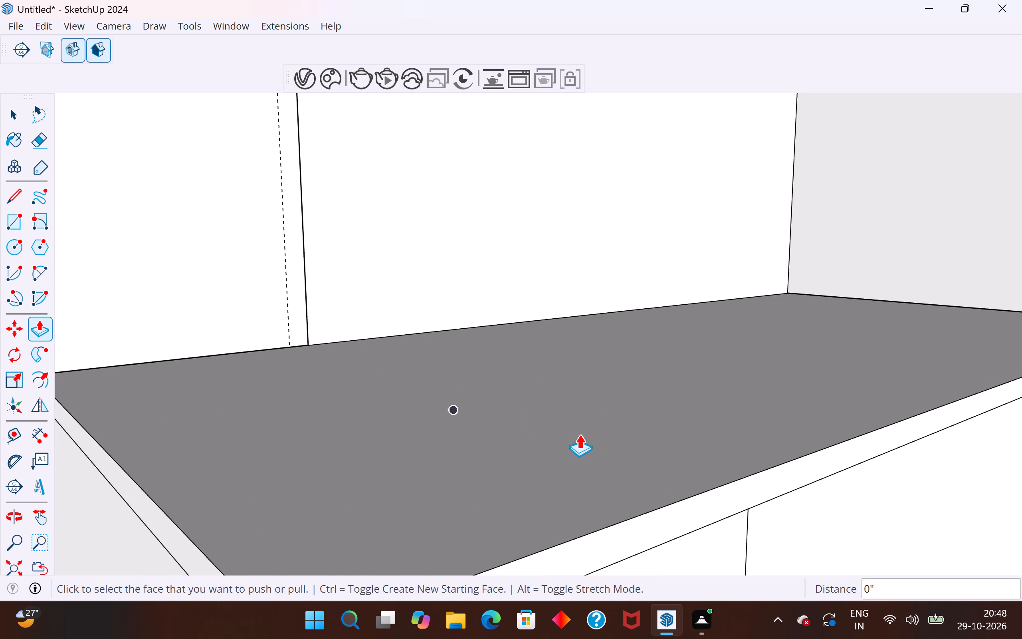
scroll(579, 434, down, 20)
scroll(579, 434, down, 9)
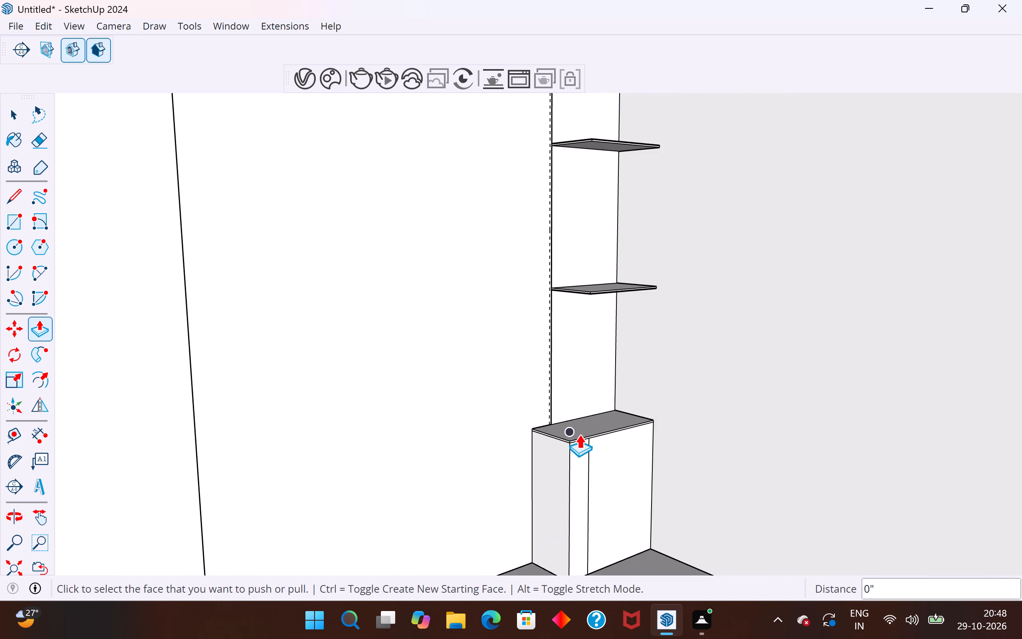
Extend the narrow end of the middle shelf board 5 3/8" to line up with the bottom board.
middle_drag(566, 450, 584, 514)
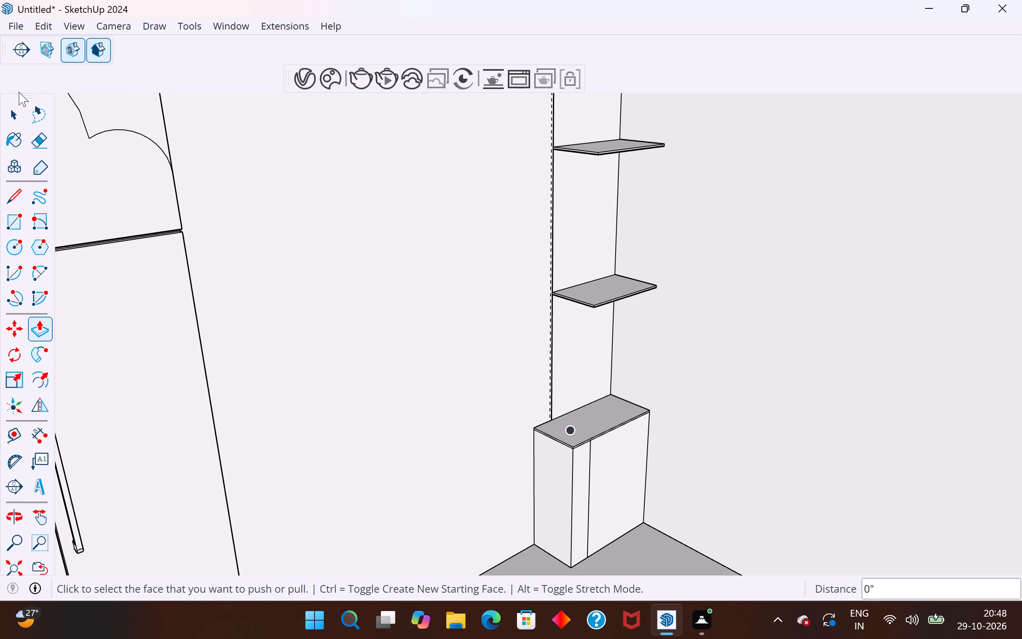
click(18, 120)
scroll(557, 277, up, 11)
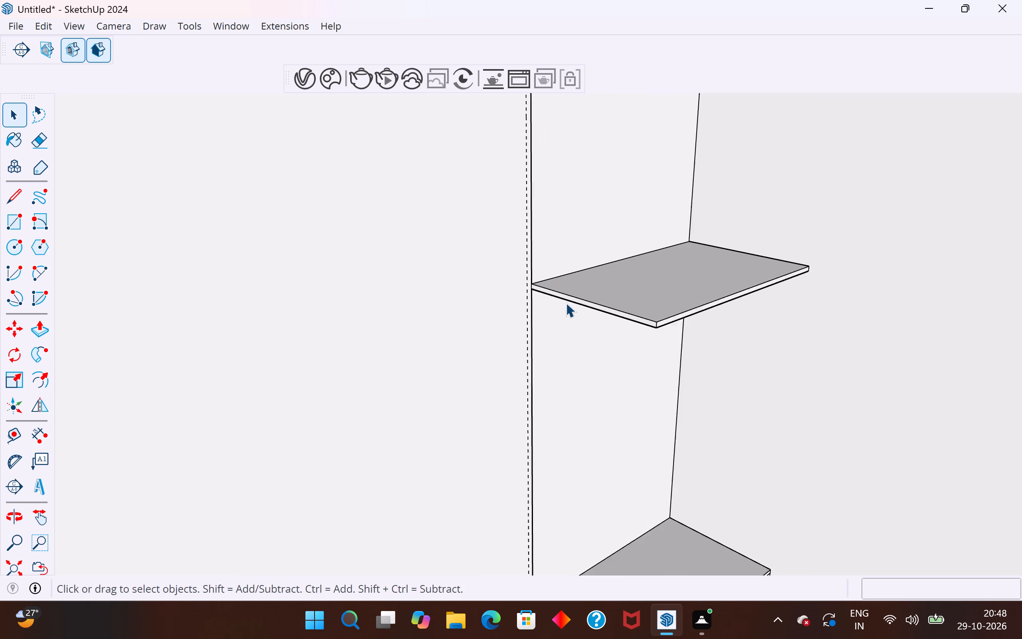
scroll(566, 303, up, 6)
click(573, 296)
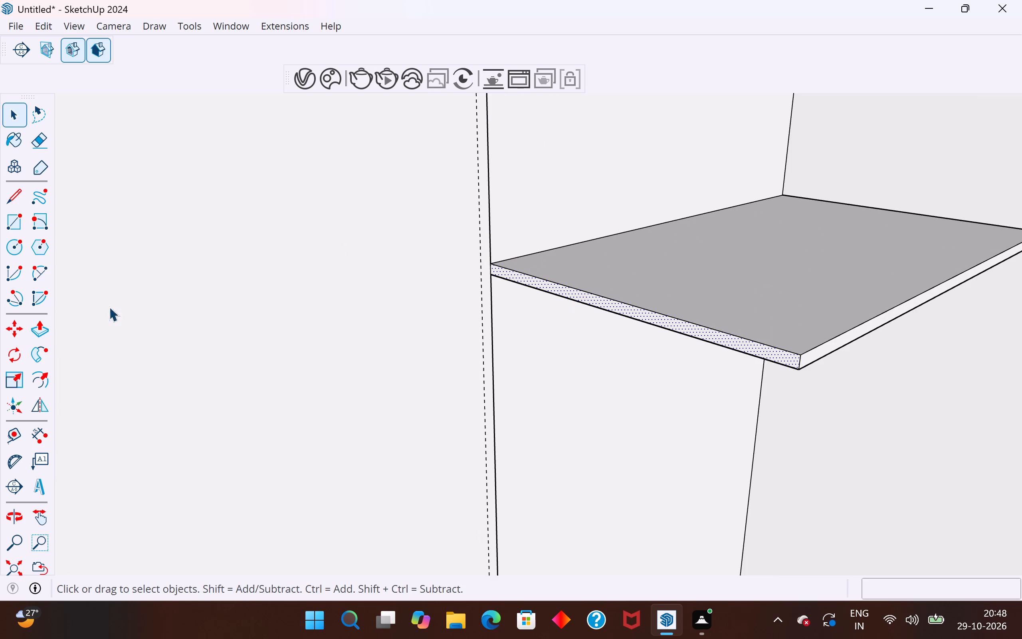
click(38, 332)
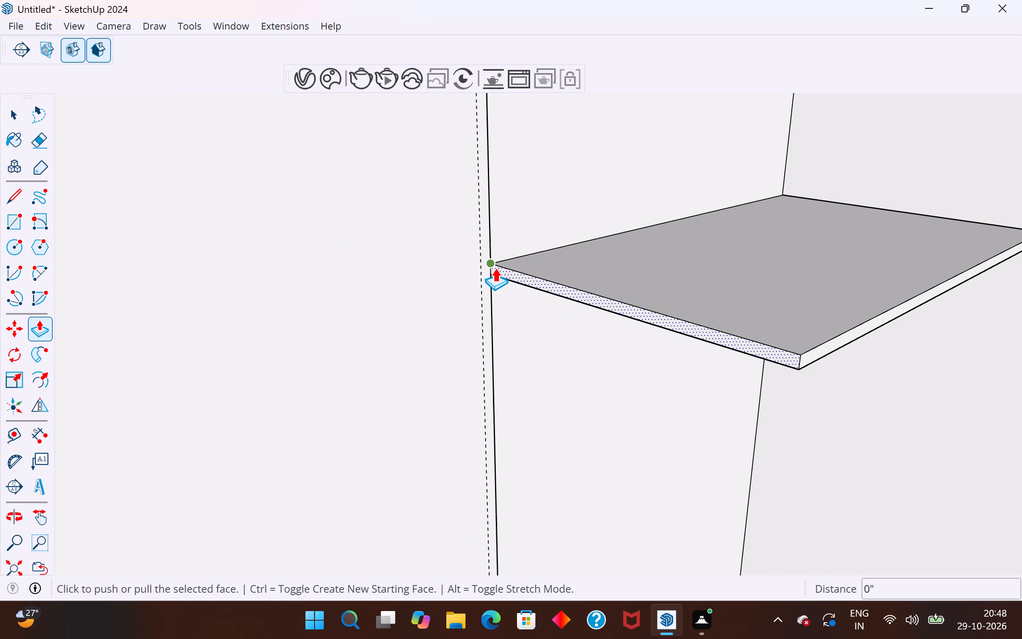
click(495, 268)
scroll(494, 266, down, 16)
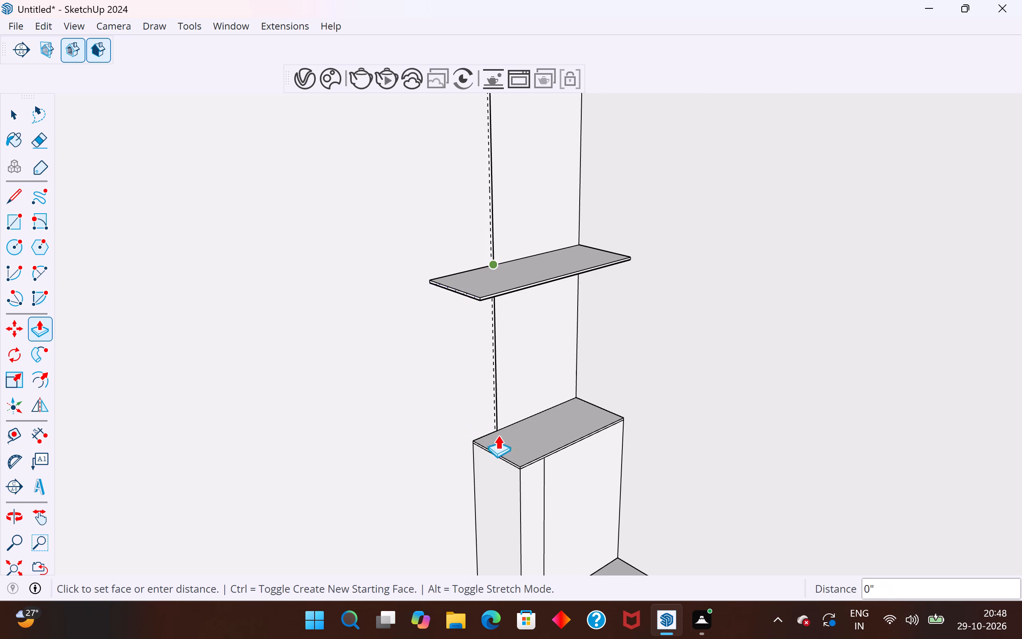
click(509, 465)
scroll(467, 526, down, 4)
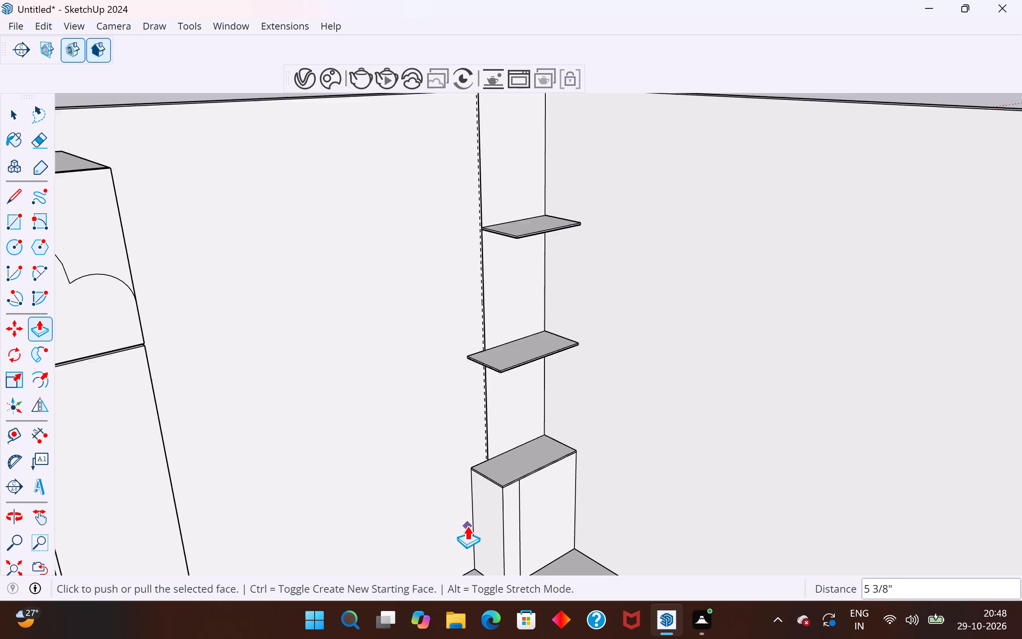
Extend the narrow end of the top shelf board 5 3/8" to line up with the boards below.
scroll(467, 526, down, 3)
click(20, 124)
scroll(495, 423, up, 5)
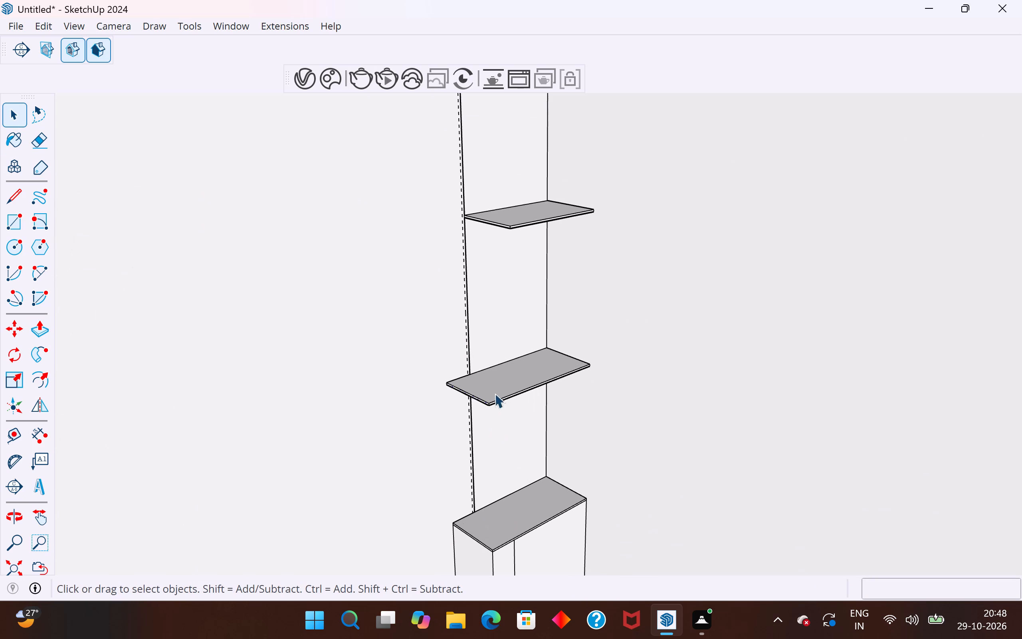
scroll(476, 401, up, 2)
middle_drag(481, 396, 490, 403)
scroll(498, 172, up, 13)
click(492, 218)
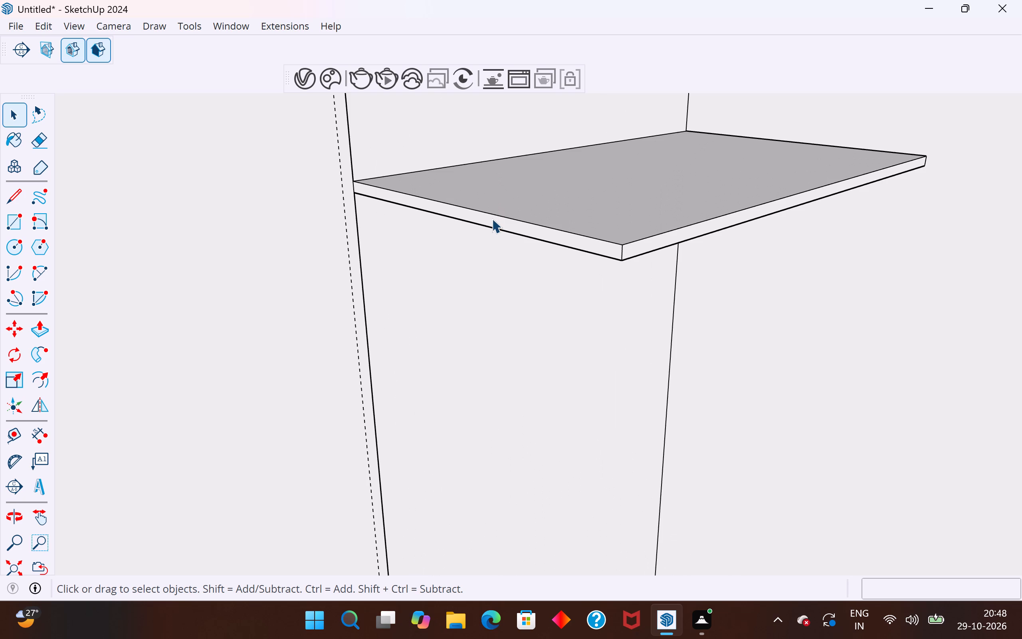
click(29, 332)
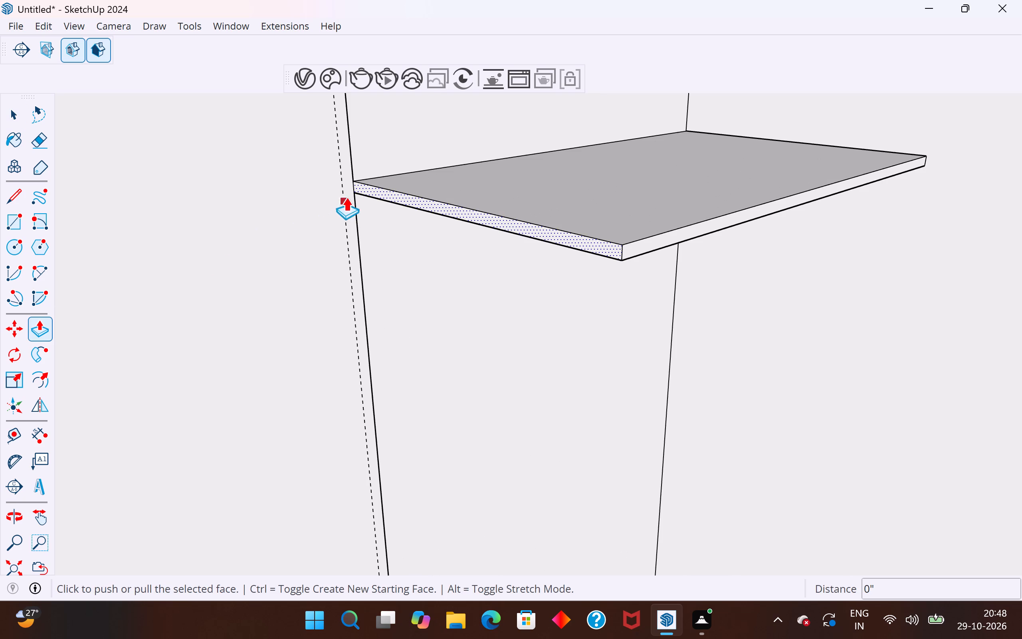
click(357, 187)
scroll(313, 300, down, 10)
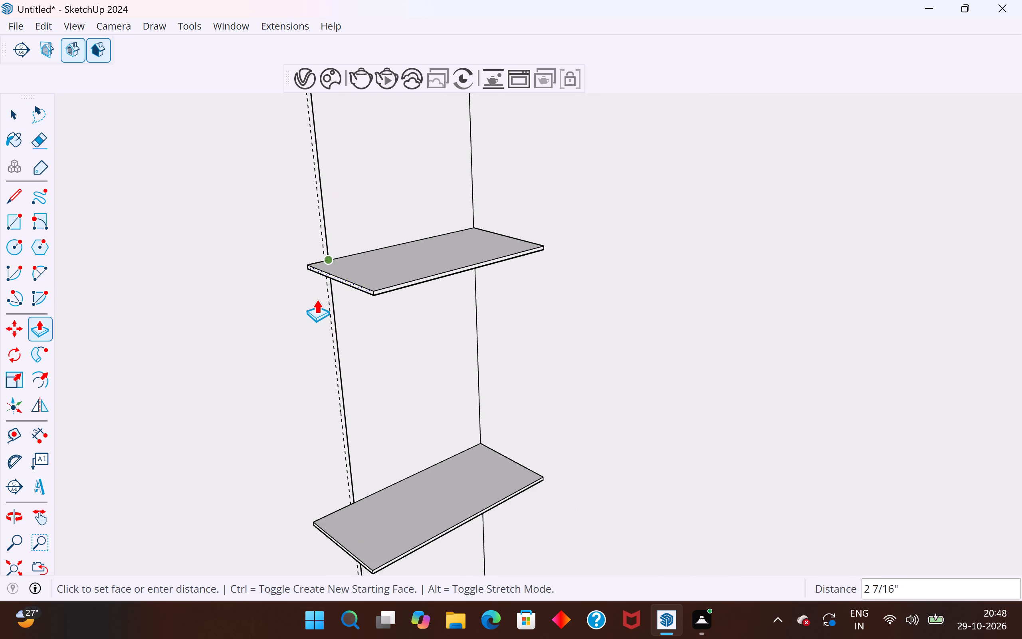
scroll(317, 299, down, 6)
click(318, 455)
scroll(432, 491, down, 5)
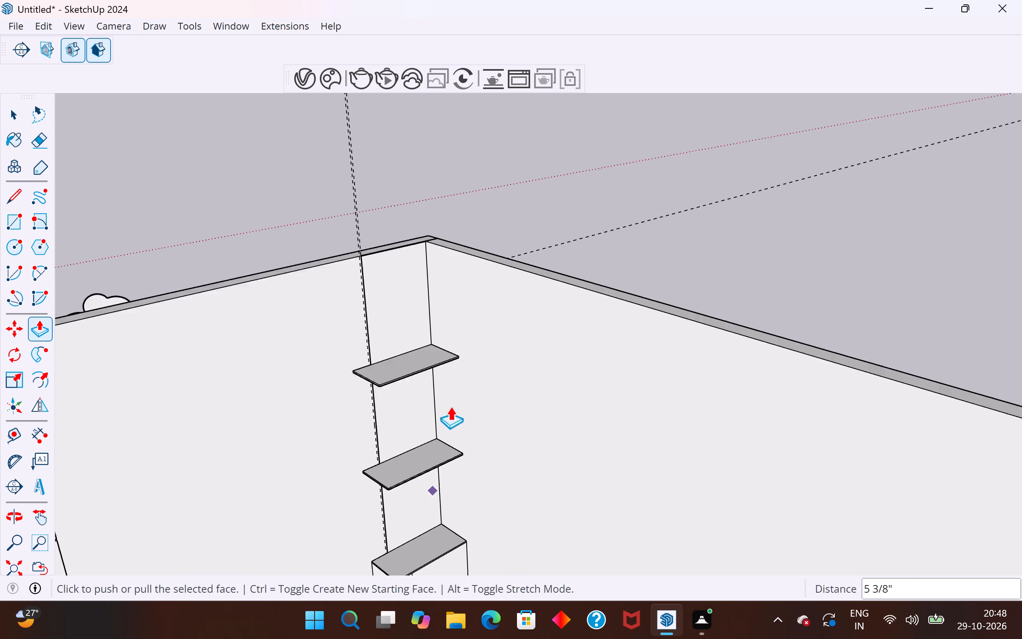
scroll(450, 406, down, 7)
Delete the leftover vertical seam line on the front of the widened corner cabinet.
middle_drag(402, 411, 320, 395)
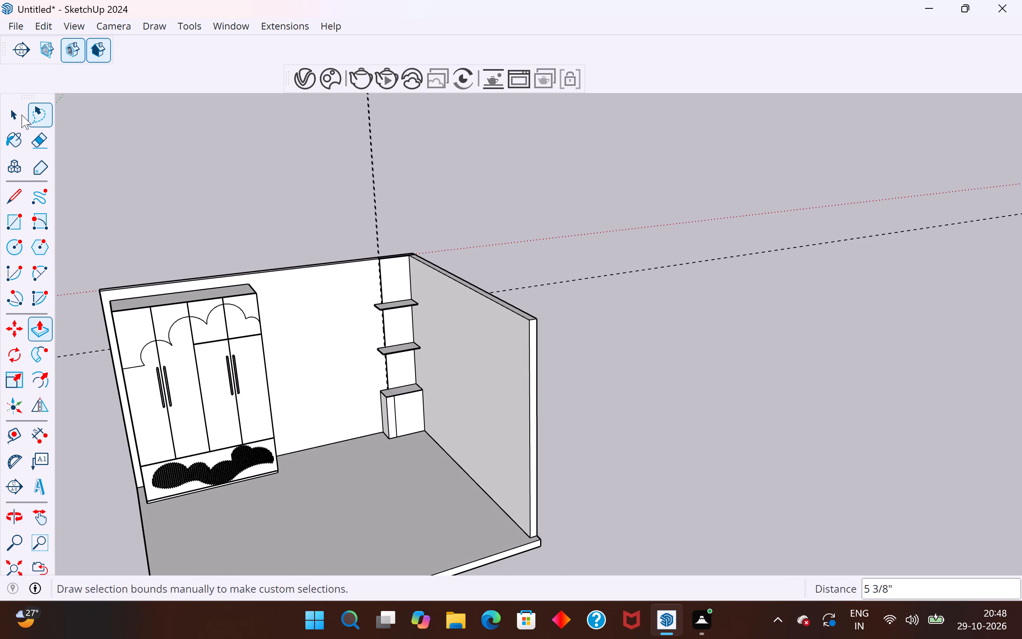
click(20, 115)
scroll(373, 398, up, 4)
click(408, 415)
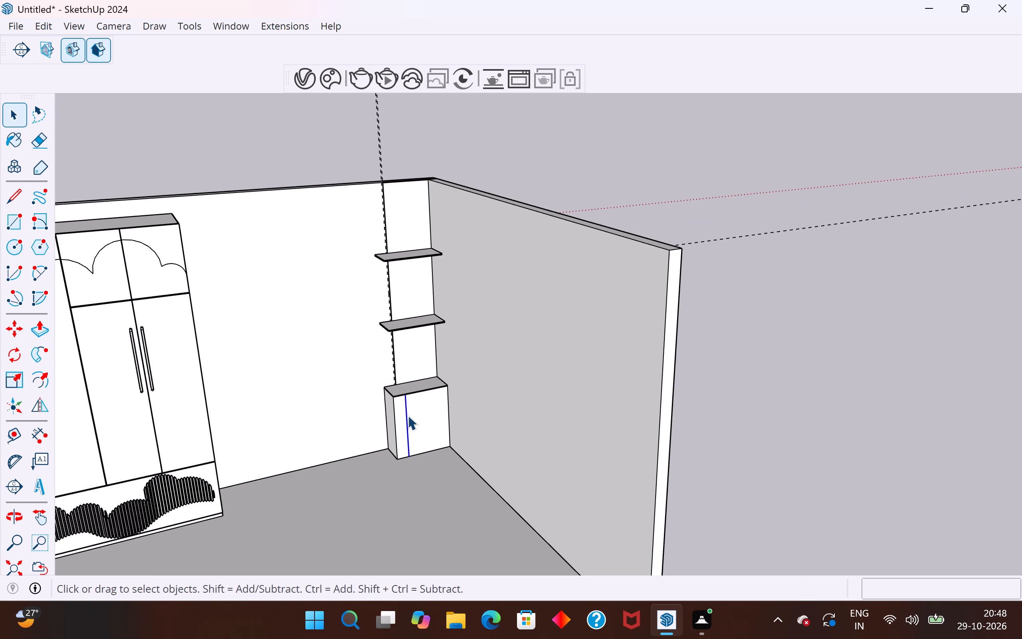
key(Delete)
click(893, 419)
Examine the lit shelf niche beside the dressing table in the reference image against the modelled corner shelves.
scroll(693, 278, down, 5)
middle_drag(591, 373, 491, 309)
scroll(495, 299, down, 1)
scroll(519, 263, up, 3)
scroll(661, 433, down, 6)
scroll(321, 232, up, 4)
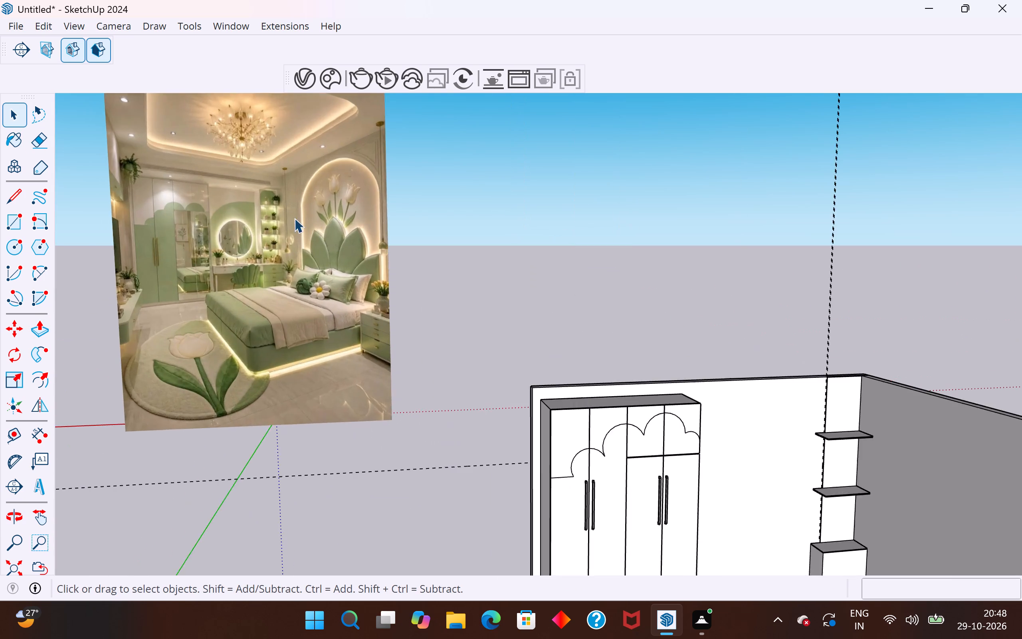
scroll(294, 218, up, 20)
middle_drag(275, 181, 434, 196)
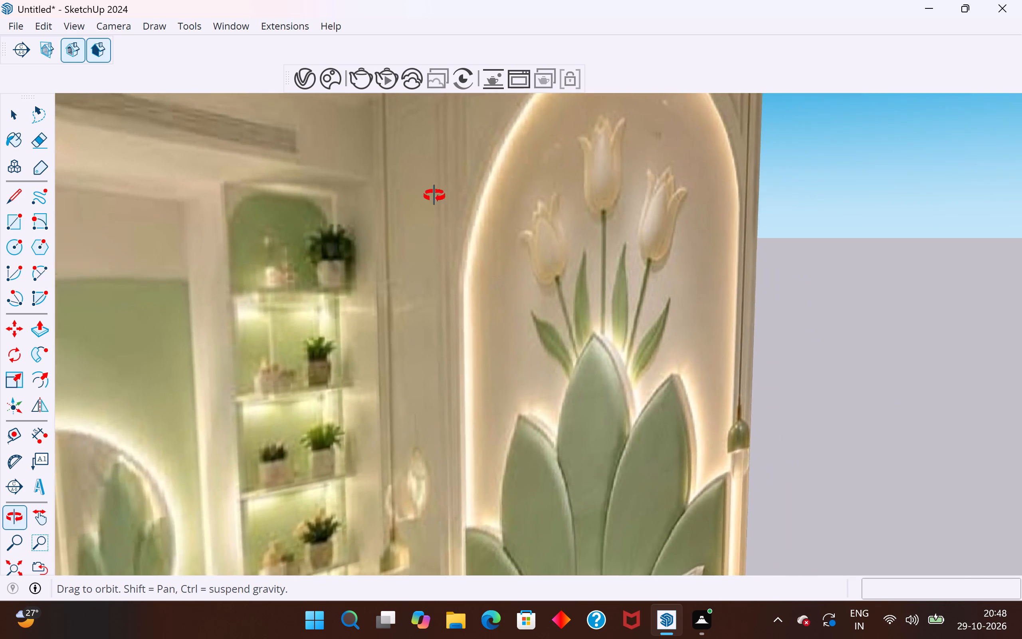
middle_drag(434, 196, 257, 339)
scroll(403, 187, down, 4)
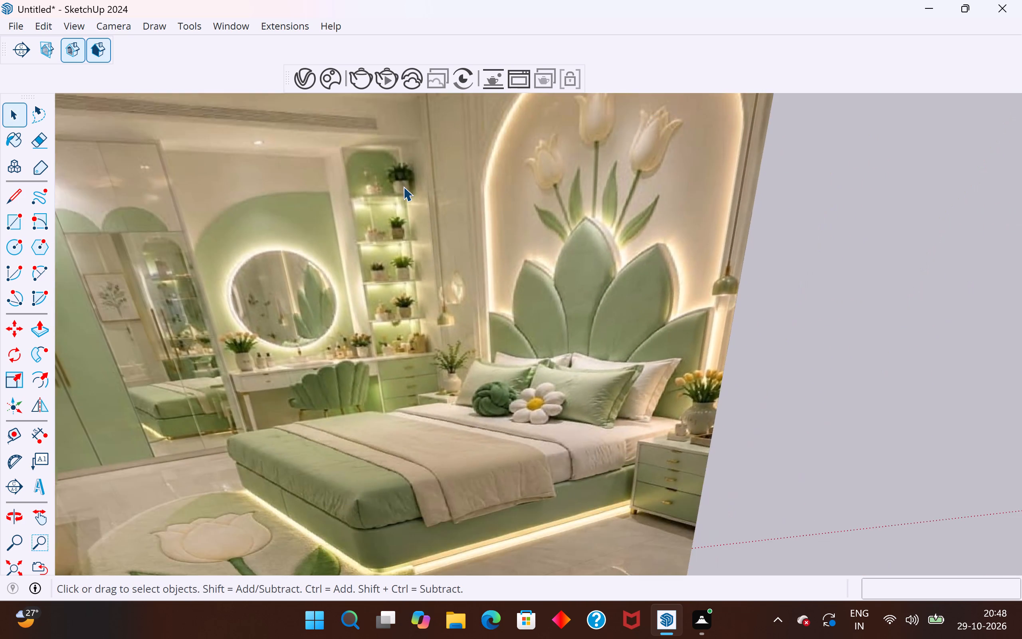
scroll(403, 187, down, 20)
scroll(403, 187, down, 6)
scroll(481, 308, up, 5)
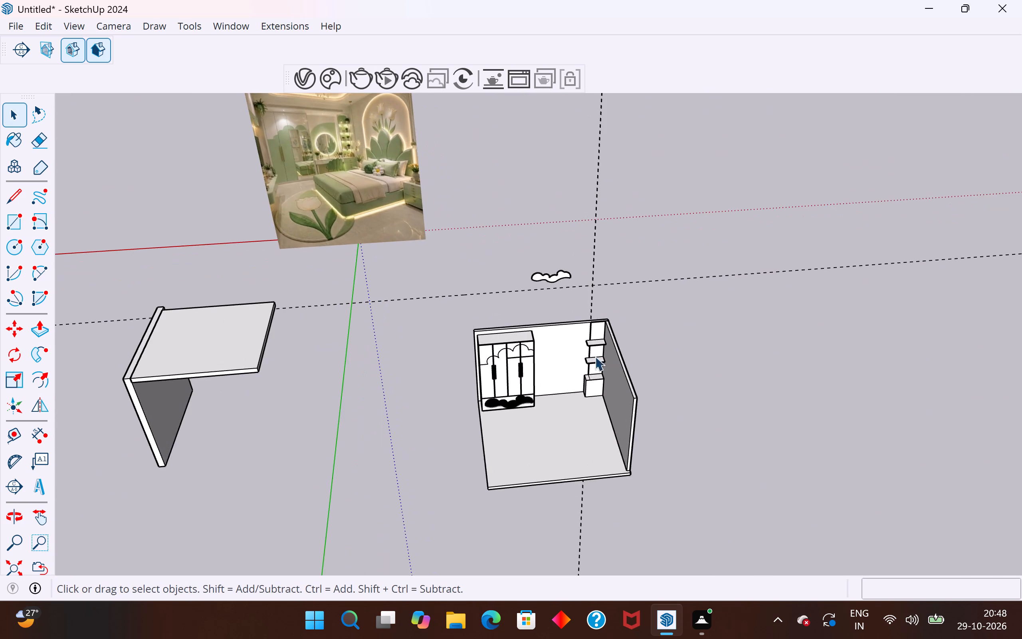
scroll(595, 356, up, 18)
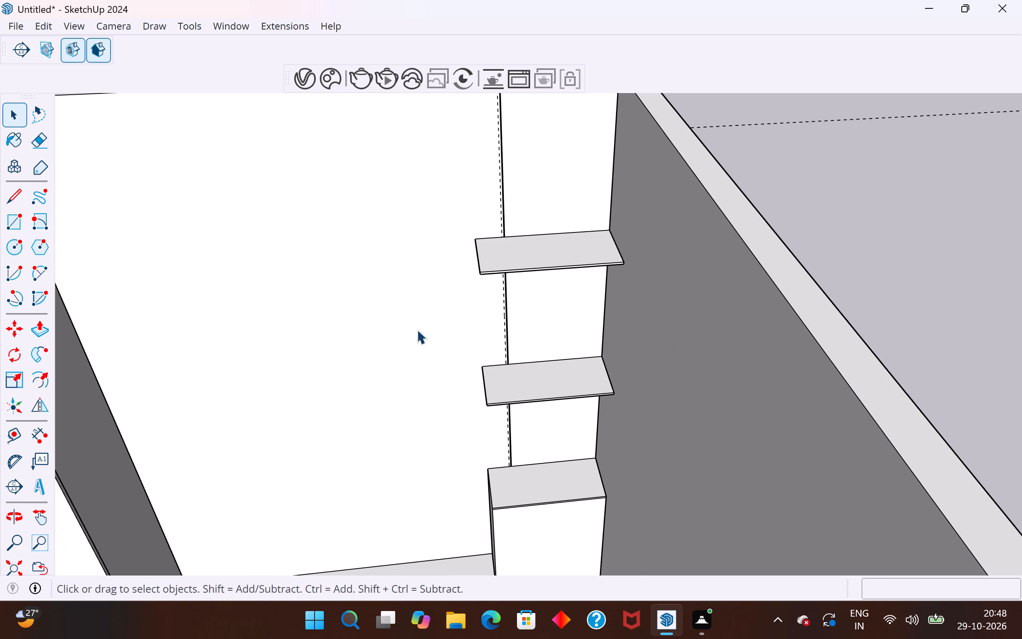
Place a guide on the cabinet top parallel to its side-wall edge, offset about 5/8" from it.
click(16, 196)
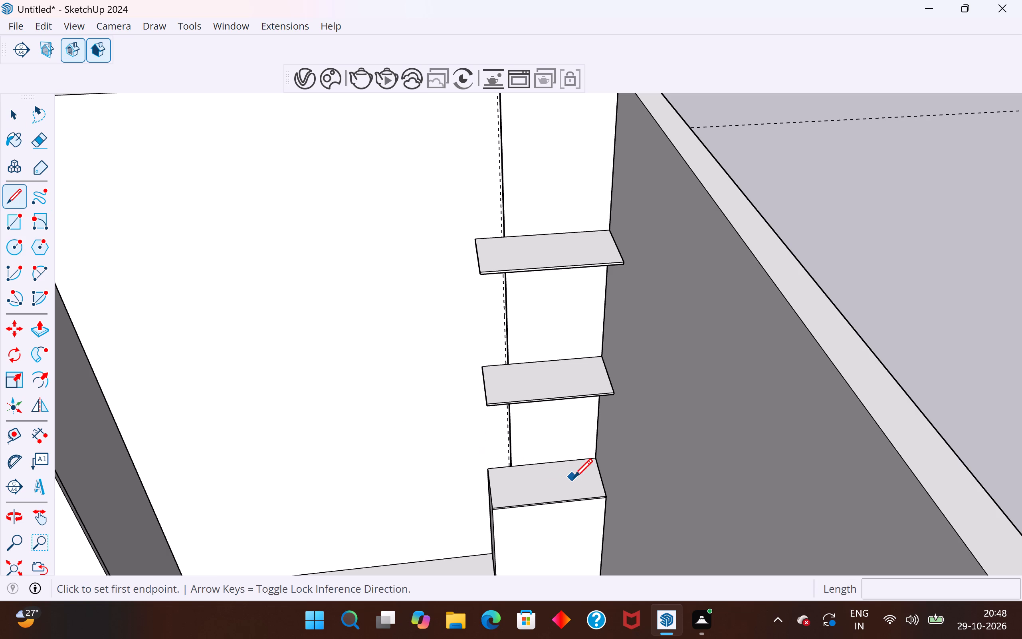
scroll(592, 476, up, 4)
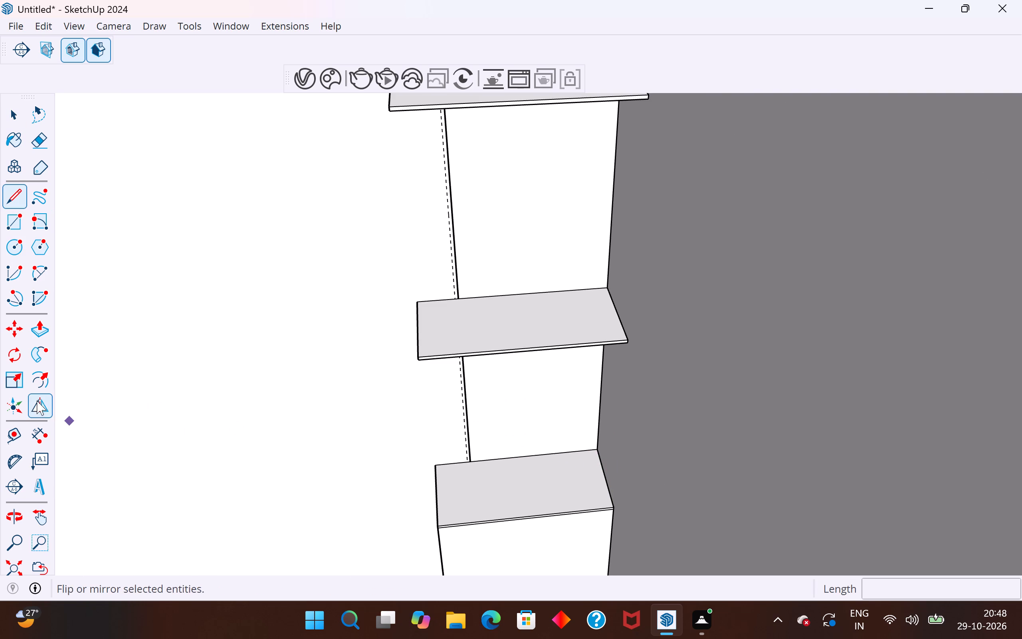
click(18, 432)
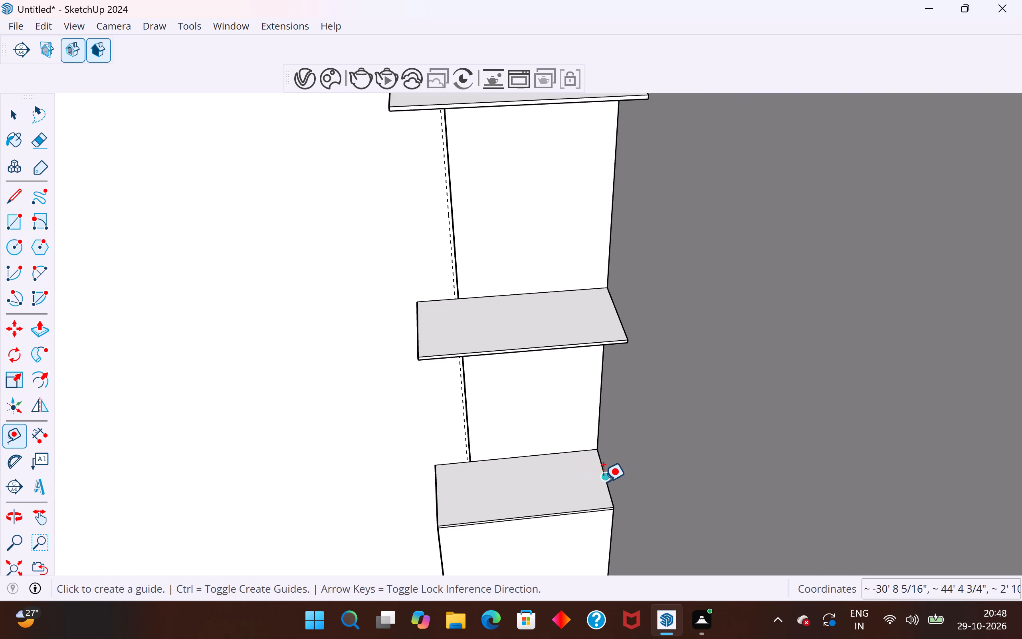
click(603, 482)
scroll(592, 482, up, 9)
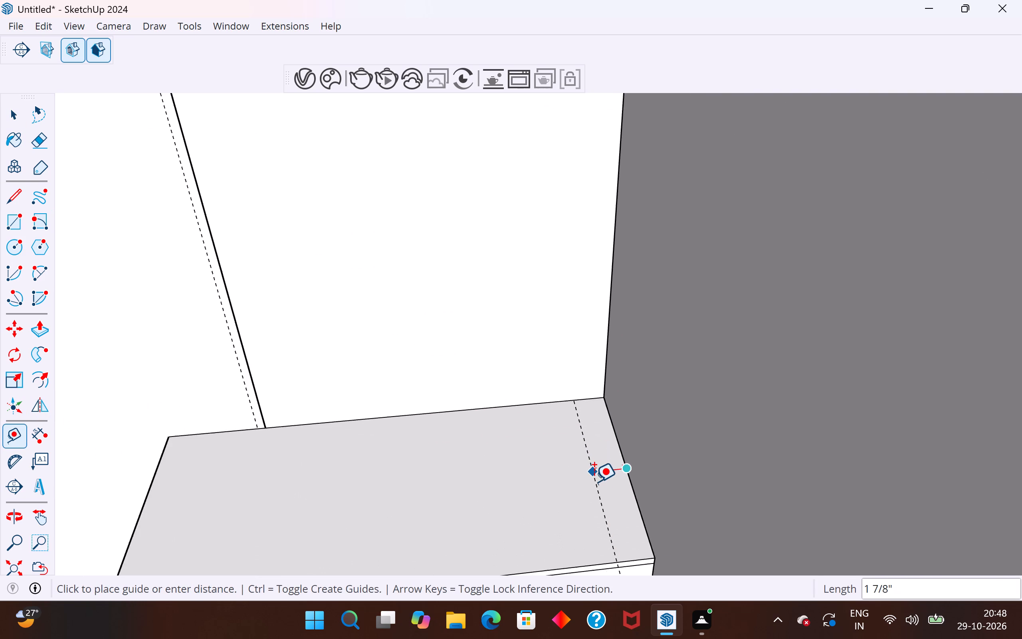
scroll(594, 482, up, 5)
click(628, 481)
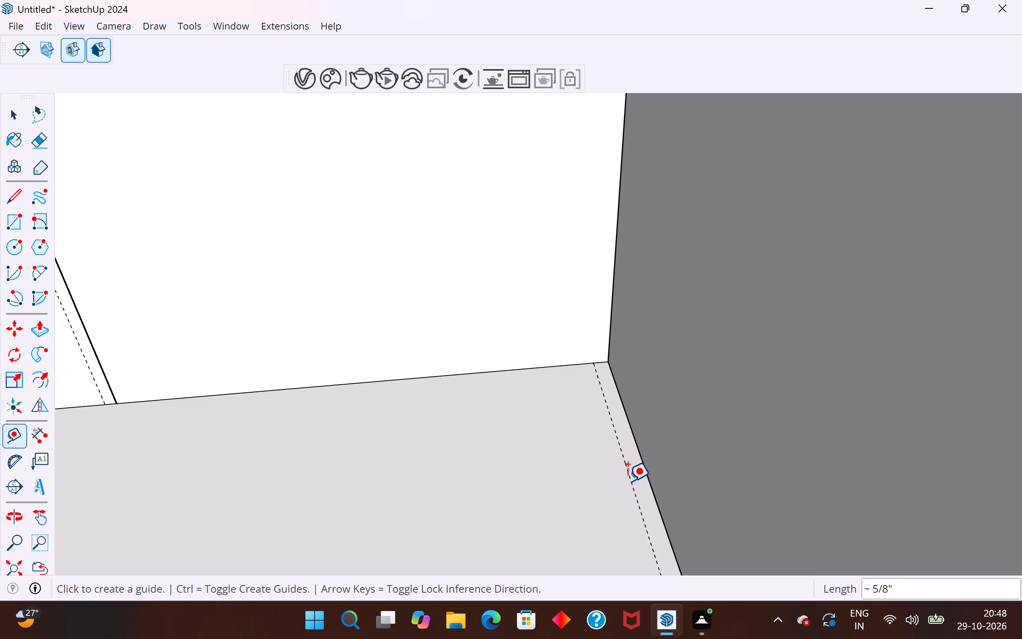
Draw a 1' line along the guide on the cabinet top, splitting off a narrow strip beside the side wall.
click(14, 183)
click(22, 200)
scroll(464, 191, down, 5)
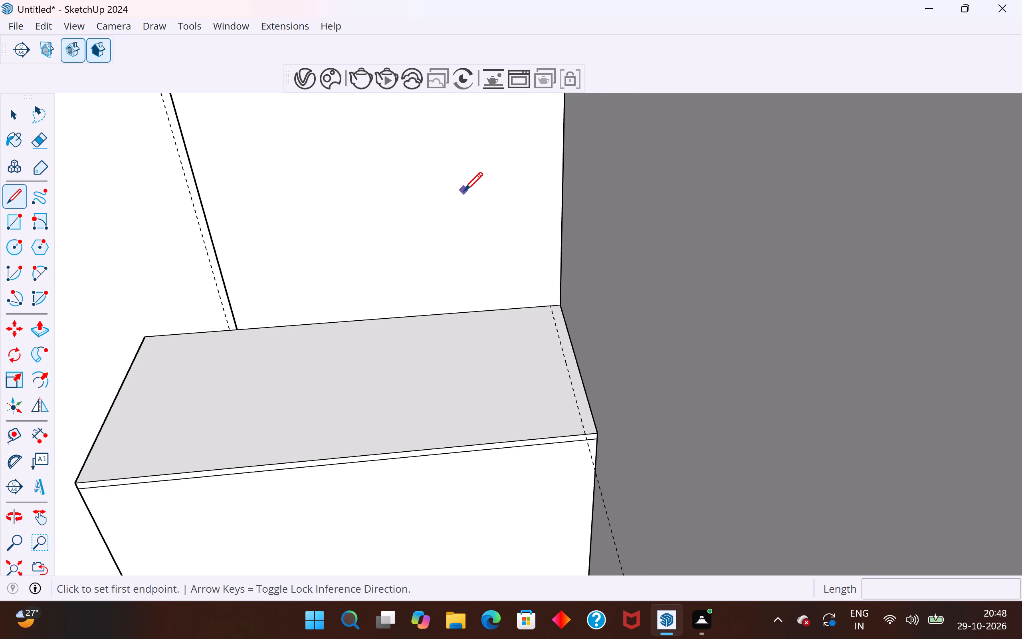
scroll(552, 313, up, 5)
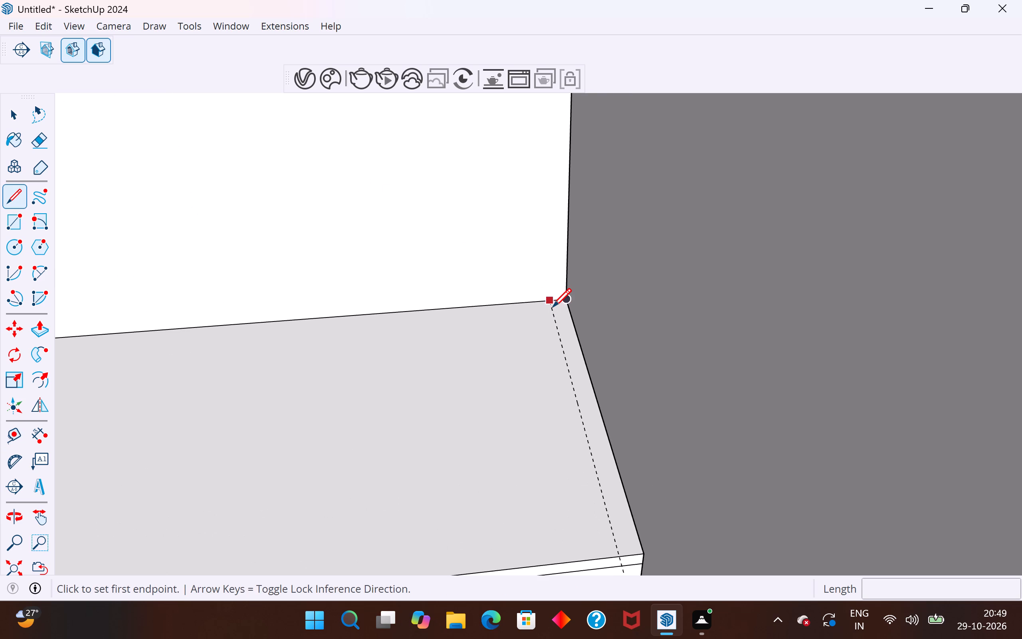
click(553, 306)
scroll(553, 306, down, 5)
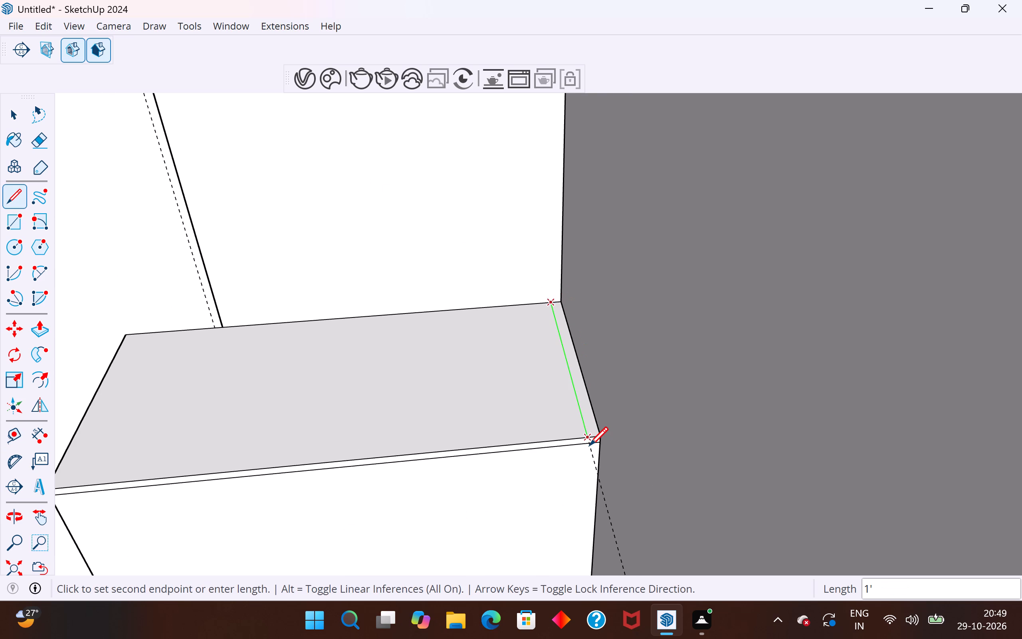
click(588, 445)
Push/Pull the narrow strip on the cabinet top up about 2' 5 5/8" to the underside of the lower shelf.
click(15, 119)
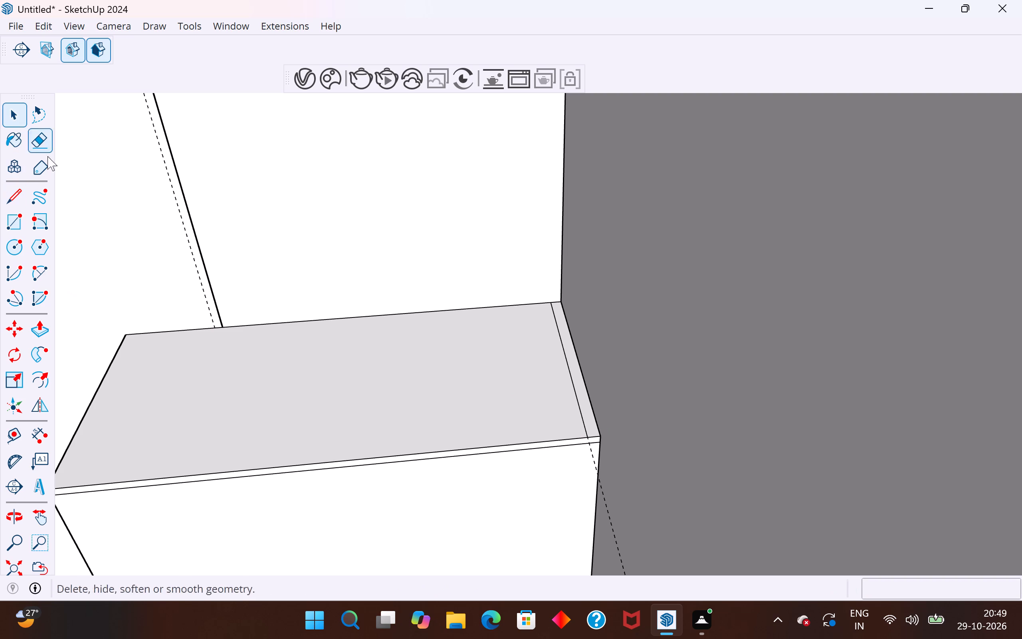
click(571, 352)
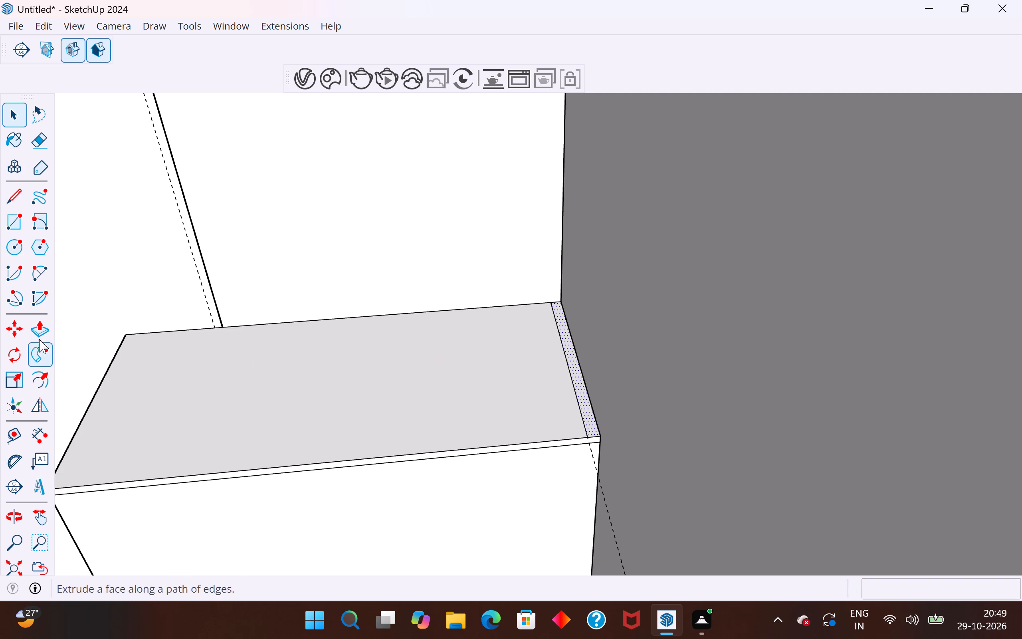
click(39, 330)
click(580, 385)
scroll(563, 385, down, 6)
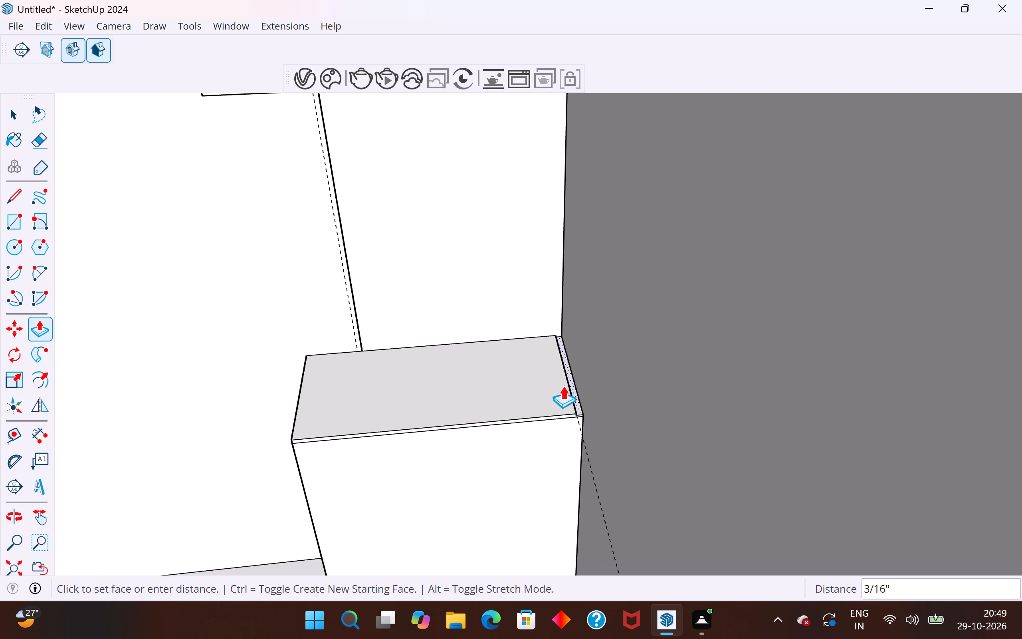
scroll(593, 361, down, 11)
scroll(599, 224, down, 5)
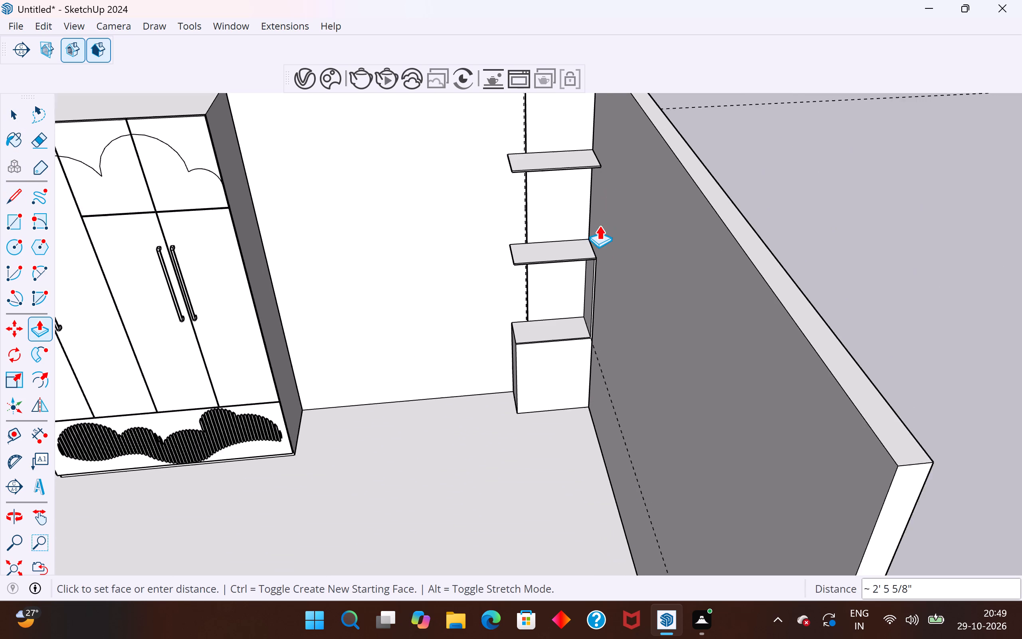
middle_drag(598, 218, 557, 368)
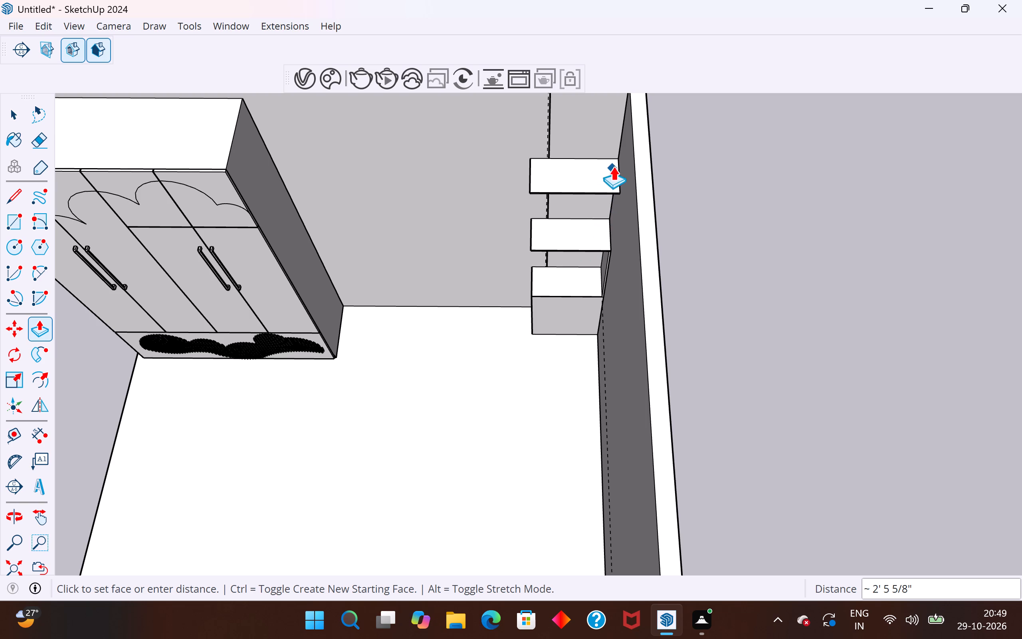
click(616, 230)
Draw lines across the lower shelf's front edge and 1' along its top, continuing the side panel's inner edge to the back wall.
middle_drag(611, 246, 632, 77)
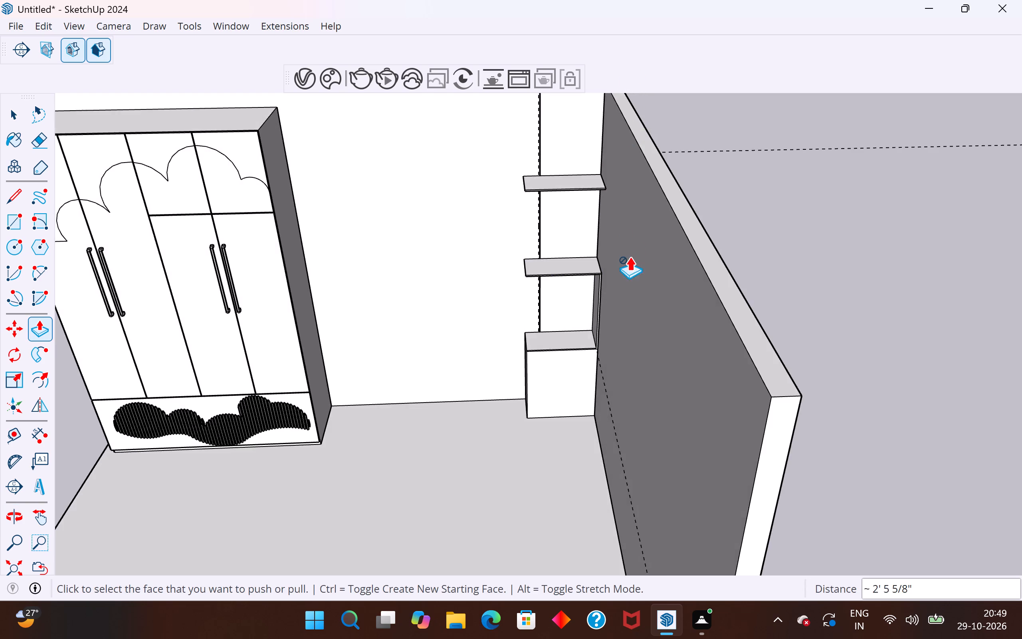
scroll(630, 261, up, 14)
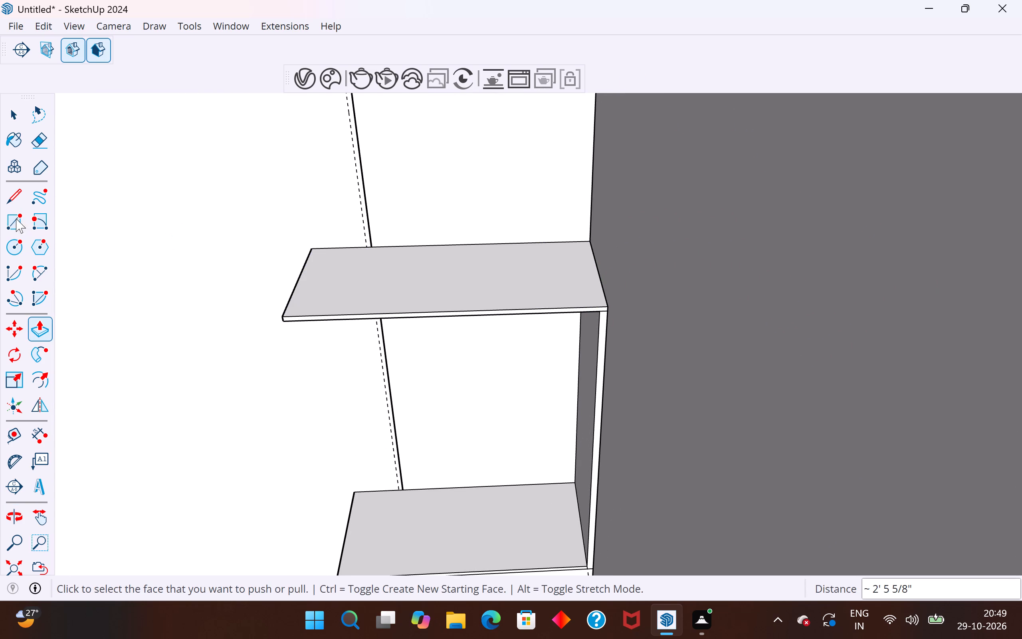
click(16, 196)
scroll(608, 297, up, 10)
scroll(608, 297, down, 1)
scroll(608, 297, up, 4)
click(576, 354)
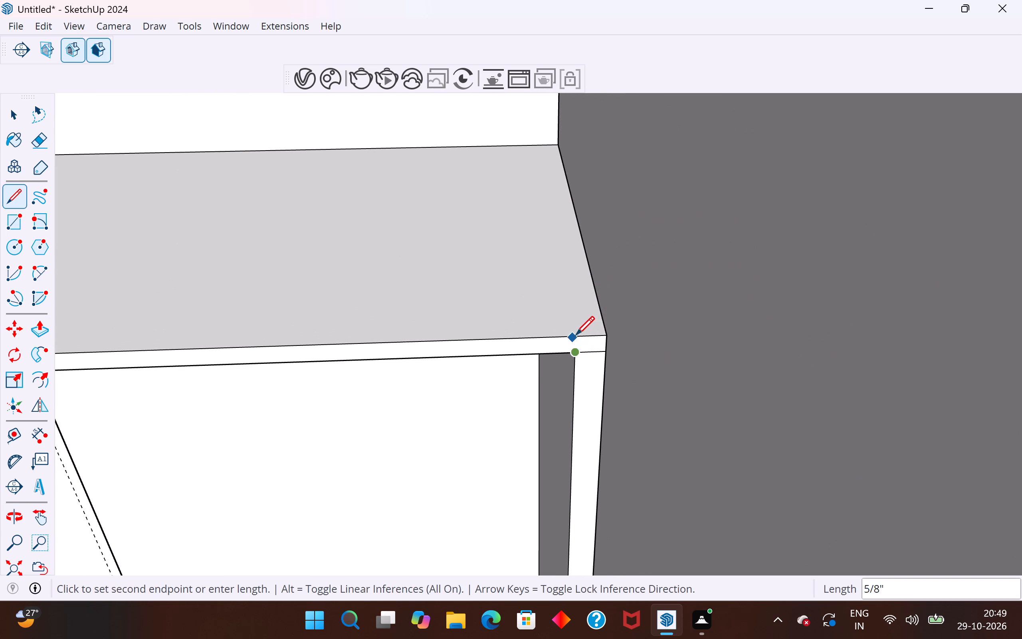
scroll(580, 331, up, 7)
click(575, 339)
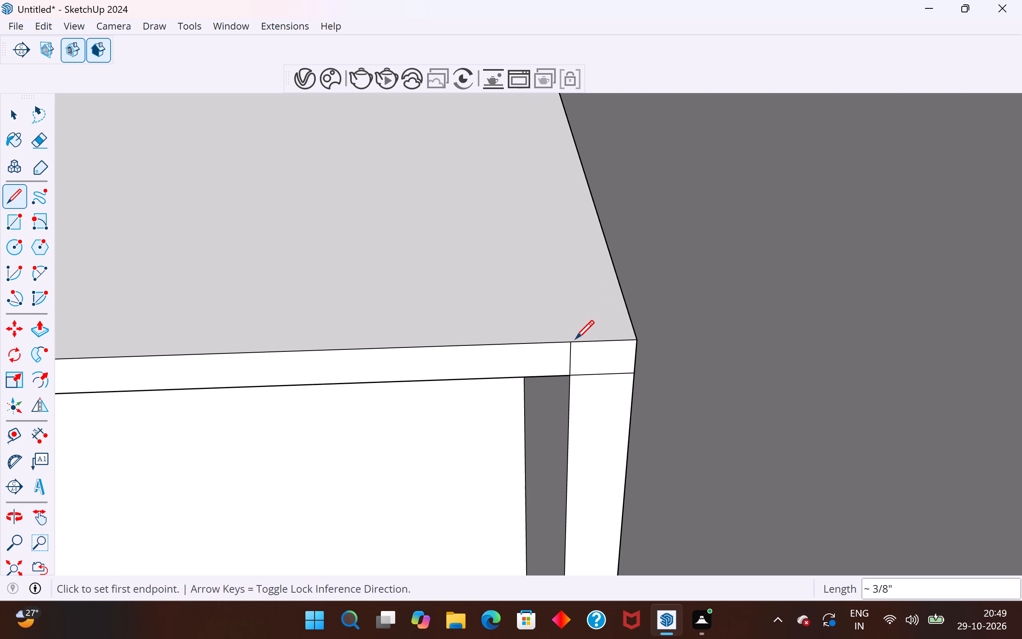
scroll(575, 344, down, 12)
middle_drag(543, 240, 810, 323)
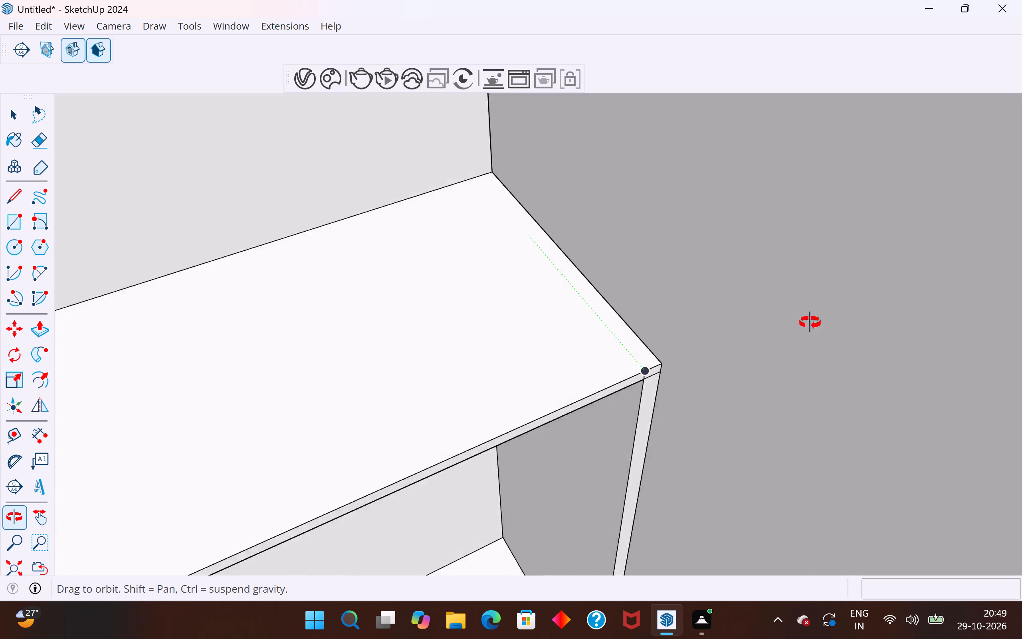
middle_drag(810, 323, 826, 323)
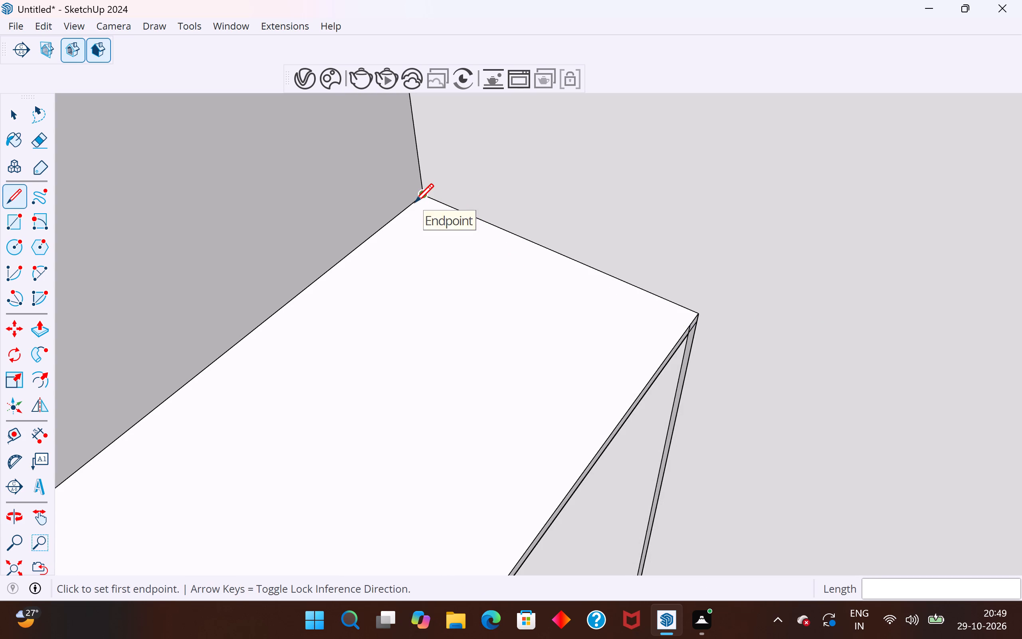
click(687, 325)
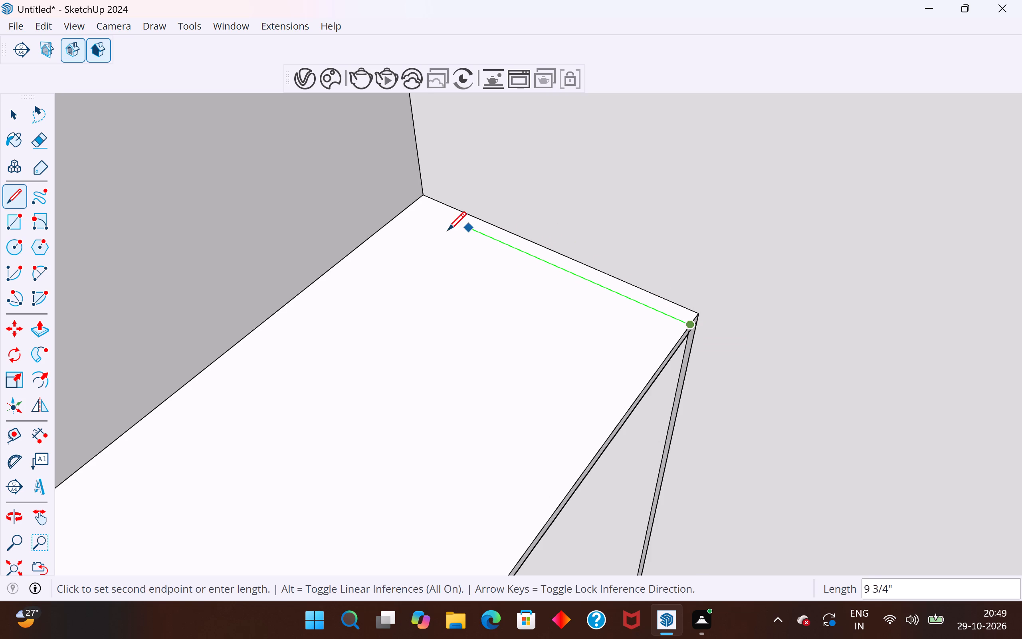
click(411, 204)
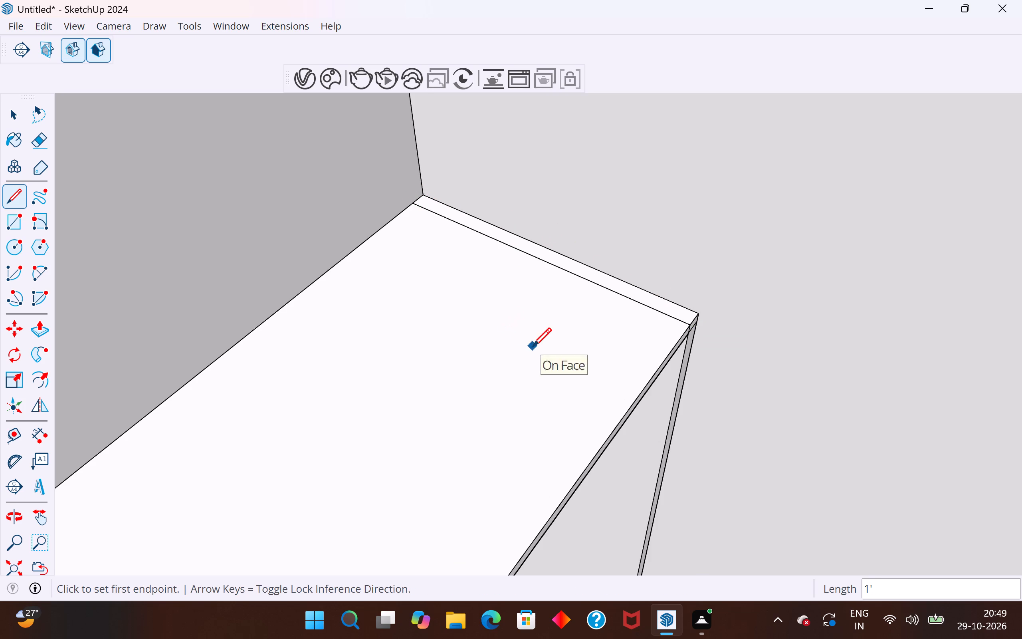
click(13, 111)
Push/Pull the narrow strip on the lower shelf up about 2' 5 5/8" to the underside of the upper shelf.
scroll(397, 334, down, 6)
scroll(450, 312, down, 8)
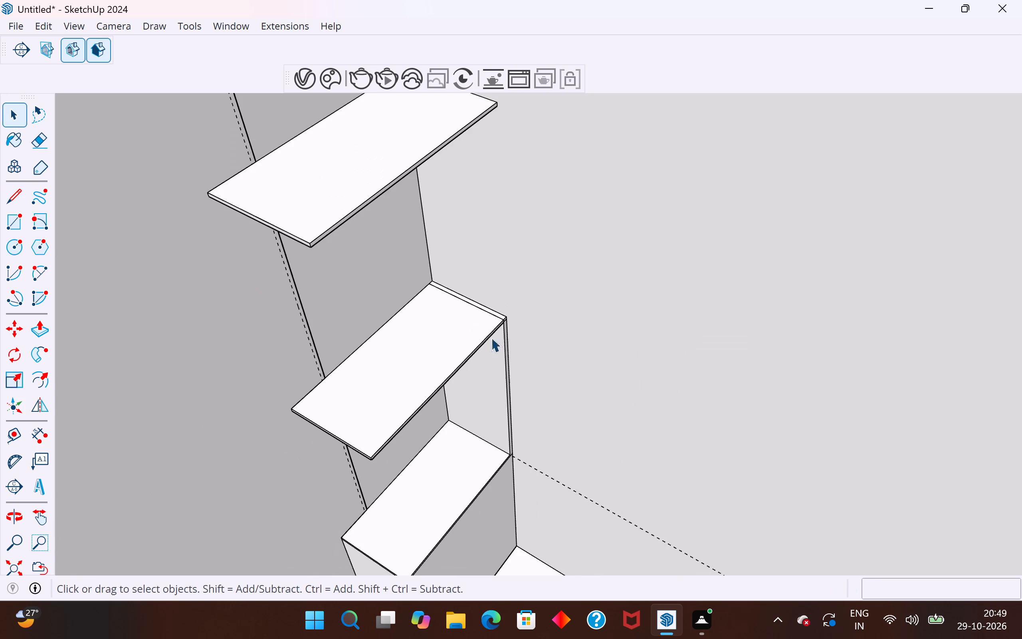
middle_drag(494, 349, 233, 236)
scroll(452, 298, up, 4)
scroll(555, 304, up, 9)
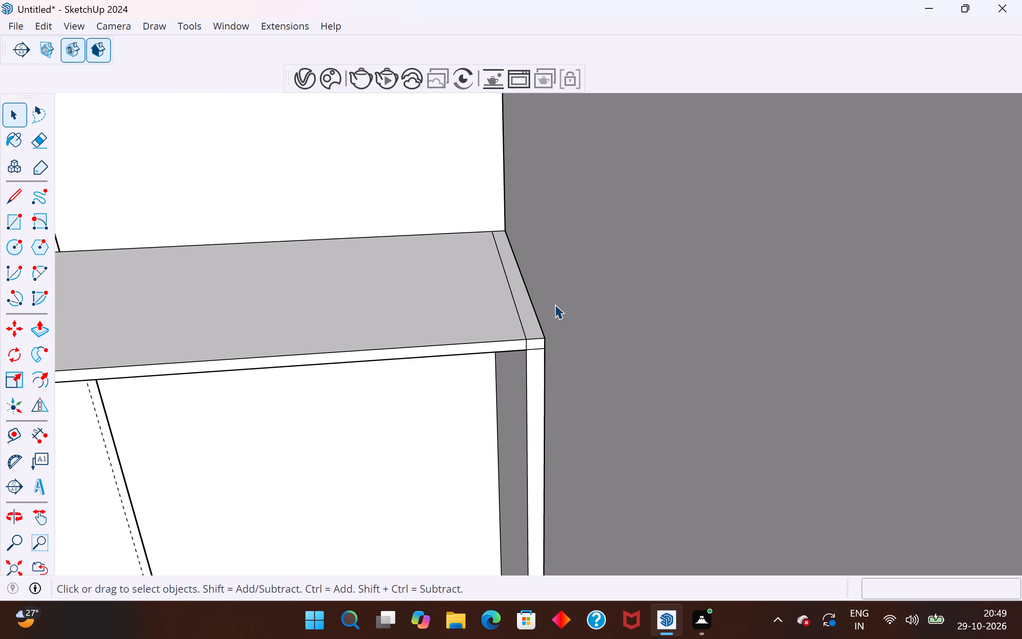
click(44, 334)
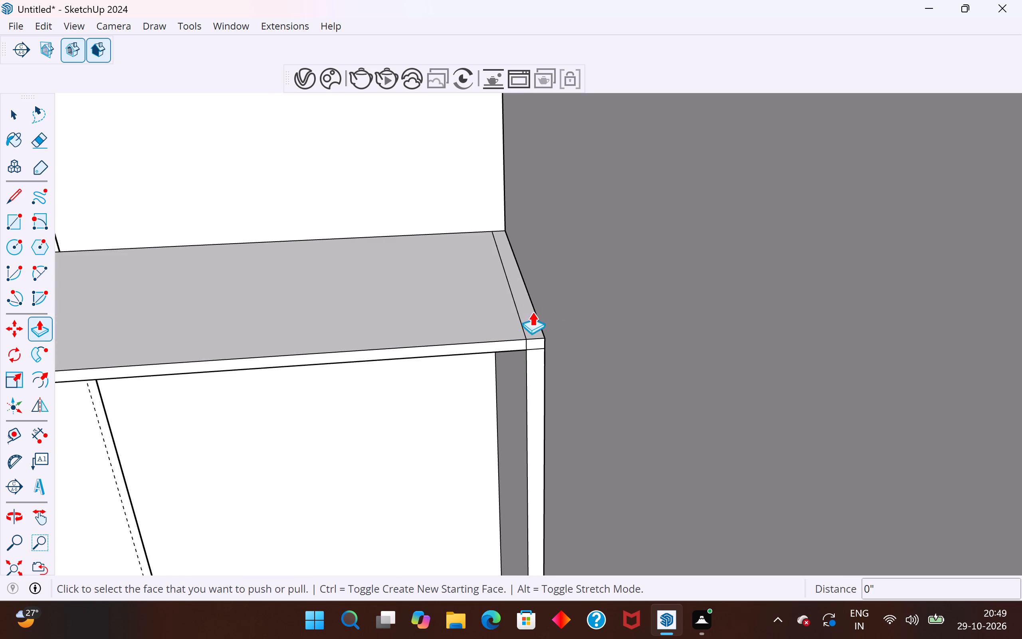
click(526, 316)
scroll(526, 316, down, 20)
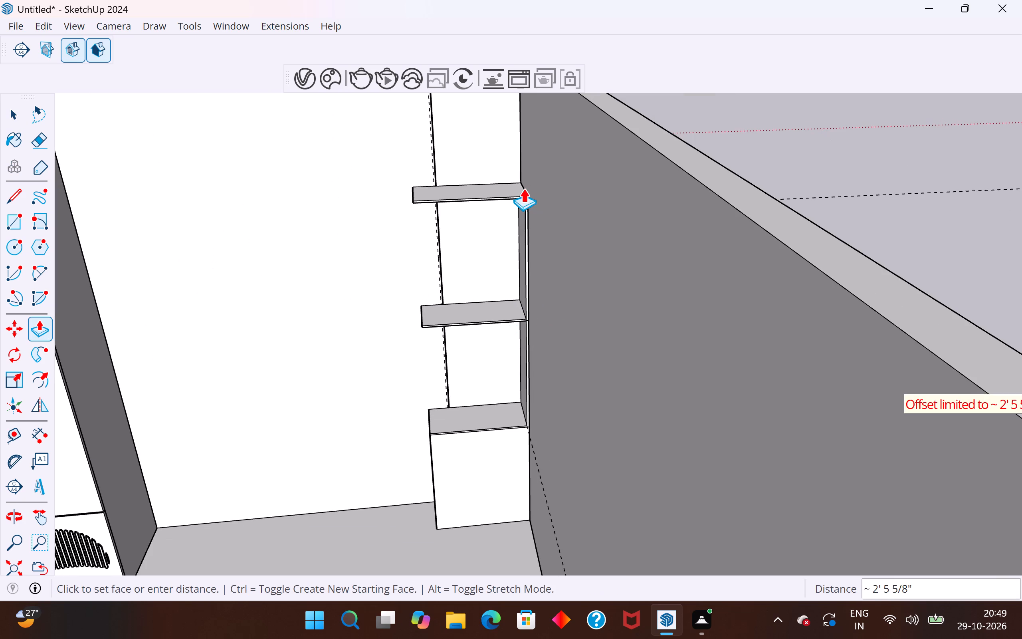
click(522, 187)
click(16, 113)
Draw lines across the upper shelf's front edge and 1' along its top, marking off the side panel's strip beside the wall.
scroll(172, 398, down, 4)
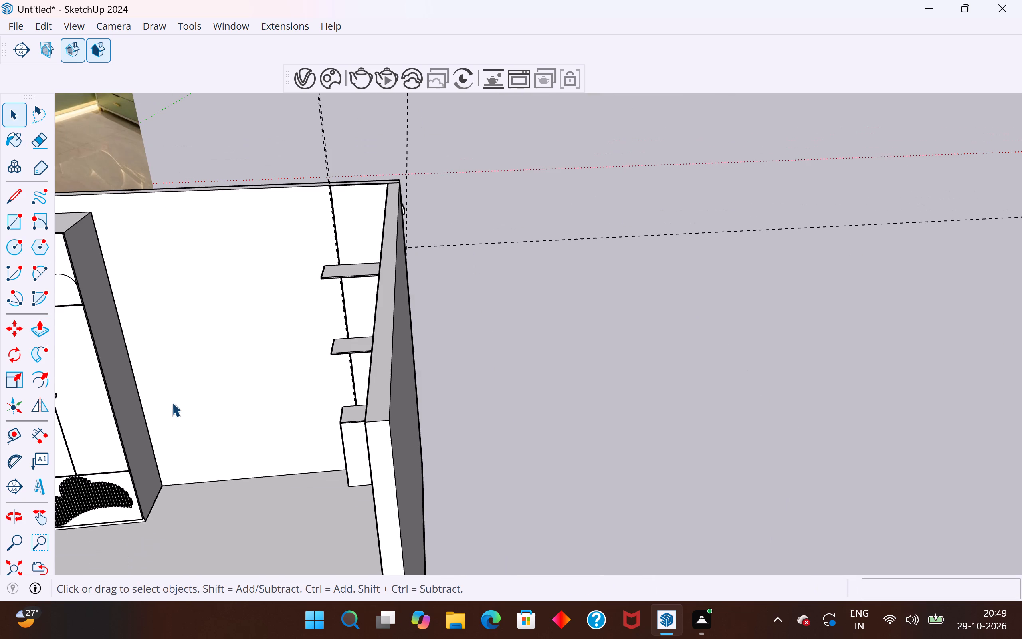
scroll(172, 402, down, 1)
click(521, 206)
middle_drag(351, 278, 430, 260)
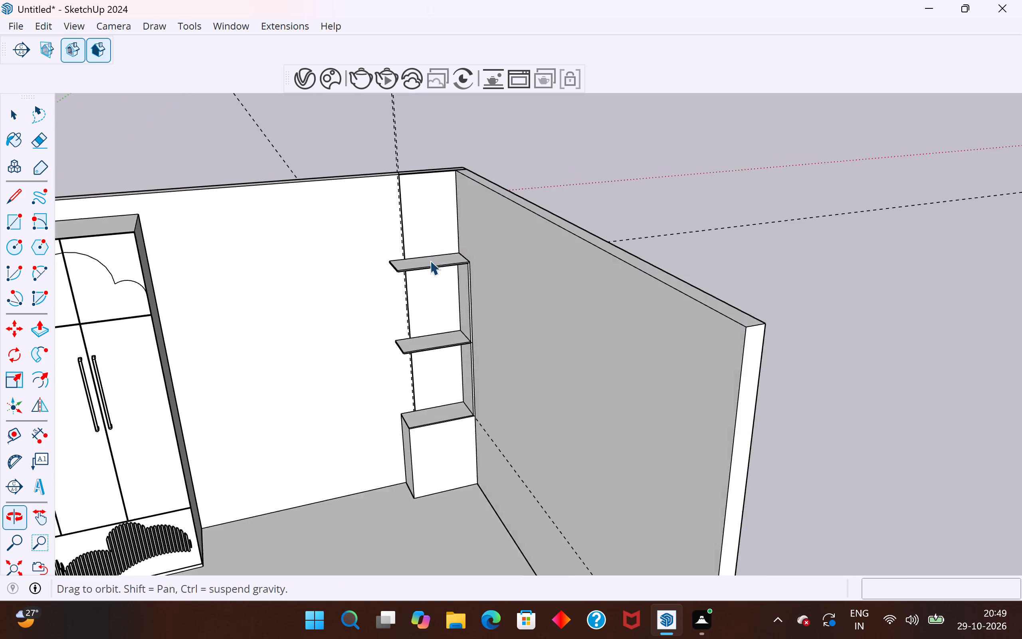
scroll(455, 245, up, 14)
middle_drag(497, 266, 494, 258)
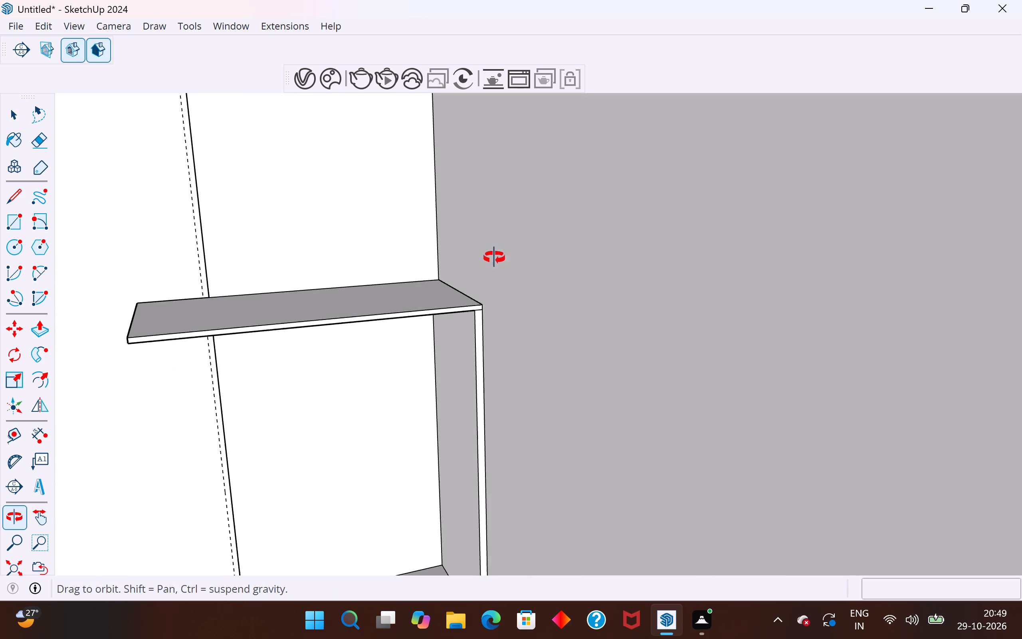
middle_drag(494, 258, 492, 265)
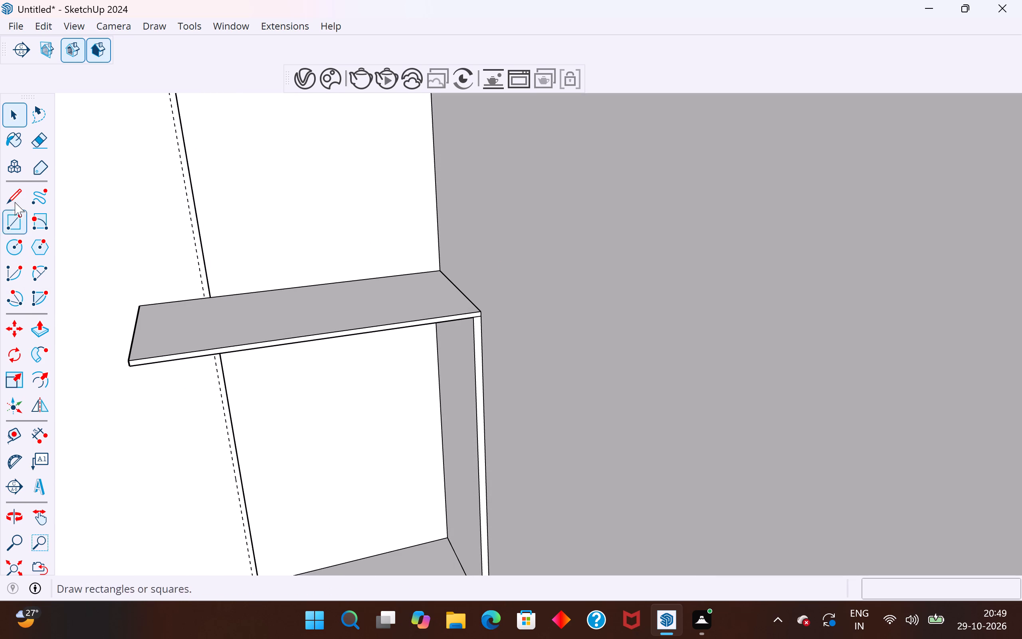
click(14, 202)
scroll(467, 314, up, 11)
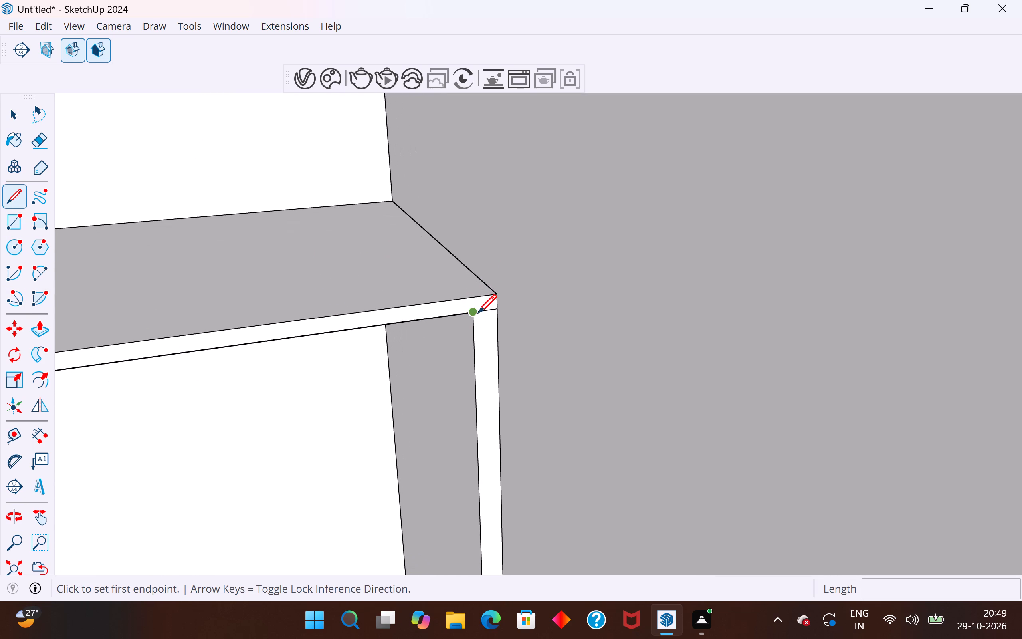
click(476, 312)
click(471, 296)
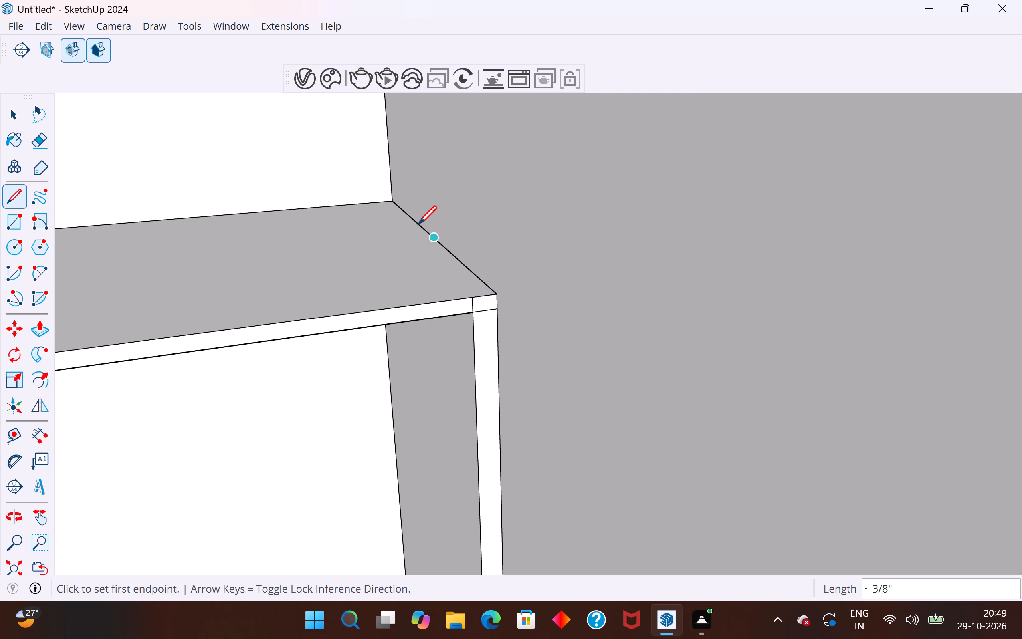
middle_drag(405, 213, 475, 313)
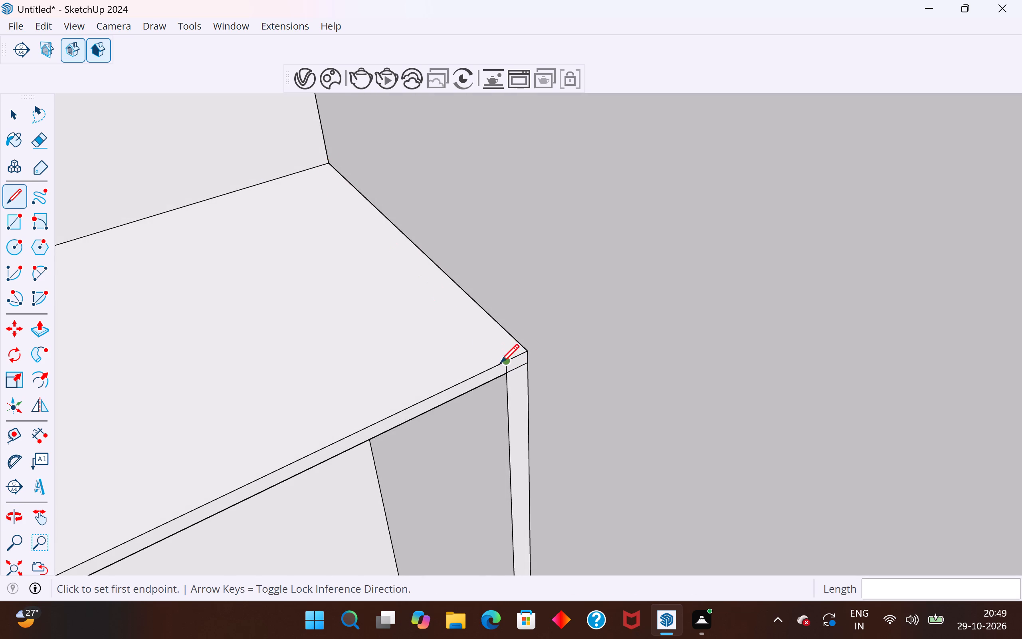
click(504, 361)
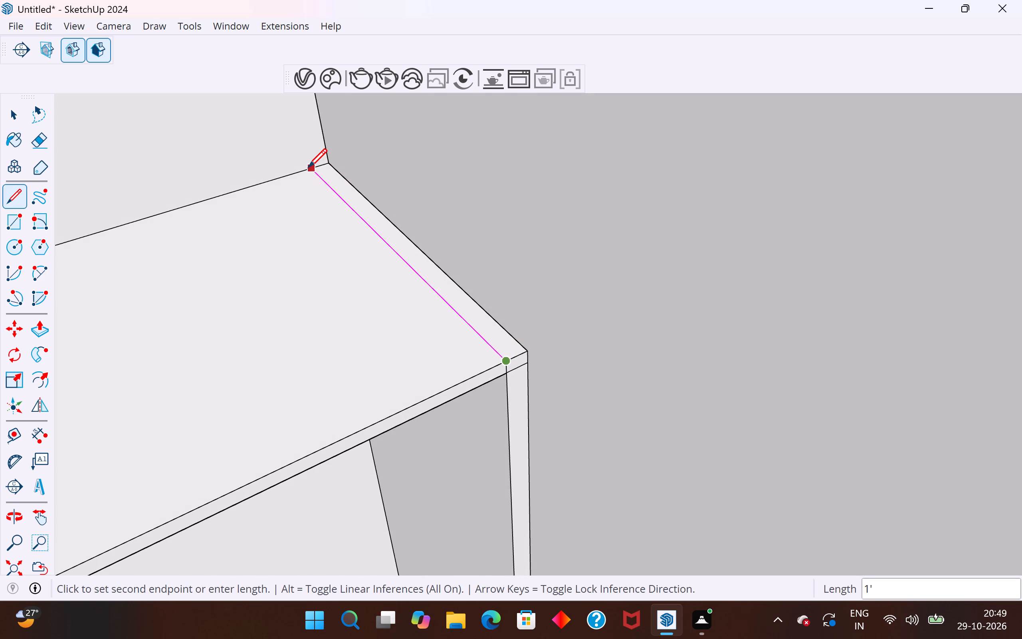
click(308, 167)
click(13, 113)
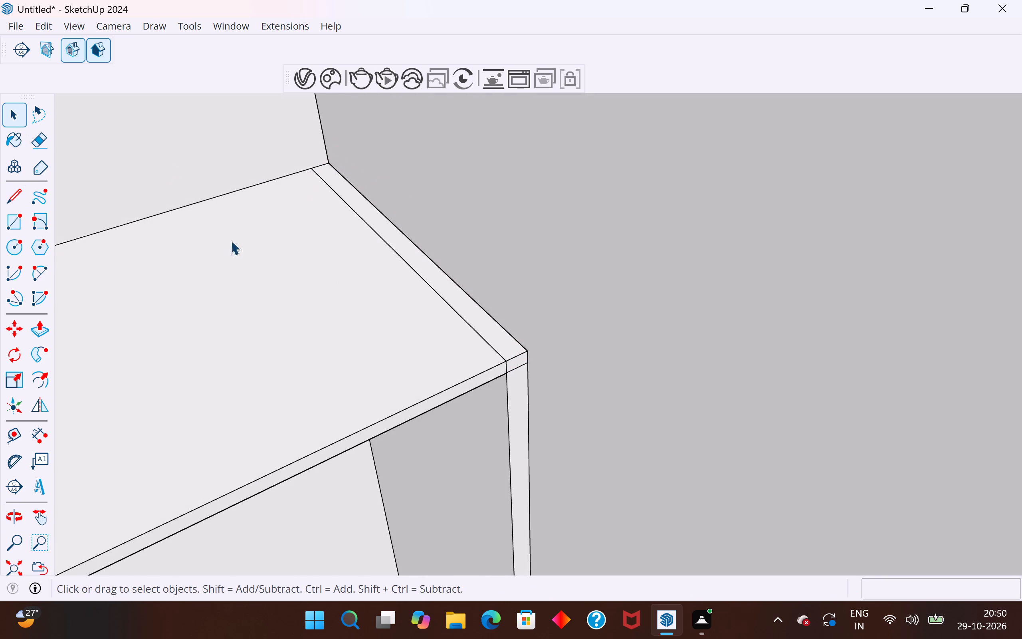
Push/Pull the narrow strip on the upper shelf up about 2' 5 5/8" to the top of the wall.
click(38, 328)
click(464, 302)
scroll(463, 307, down, 8)
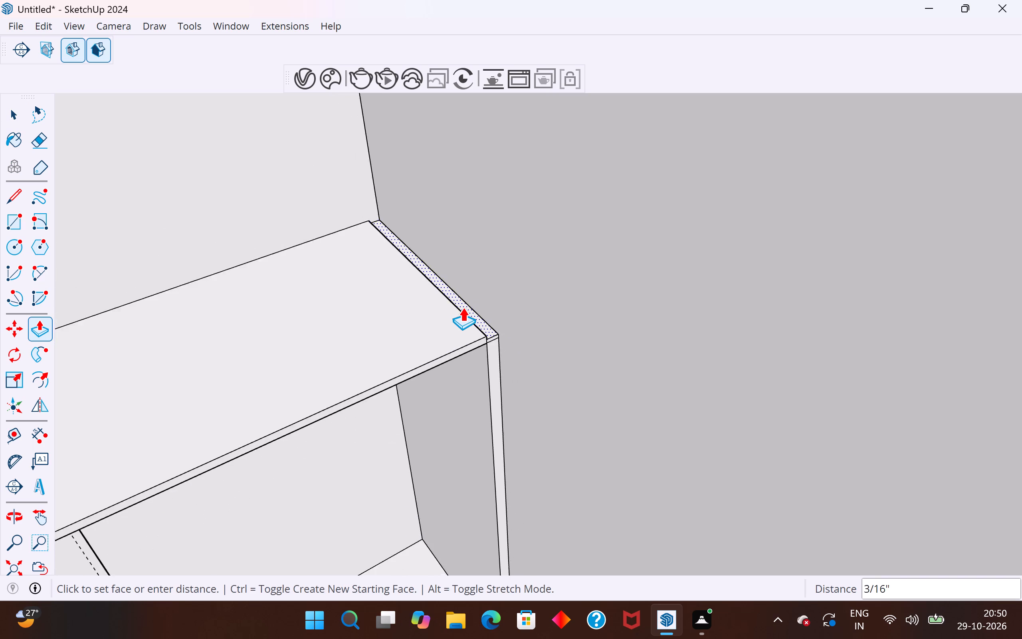
scroll(463, 307, down, 12)
scroll(463, 307, up, 1)
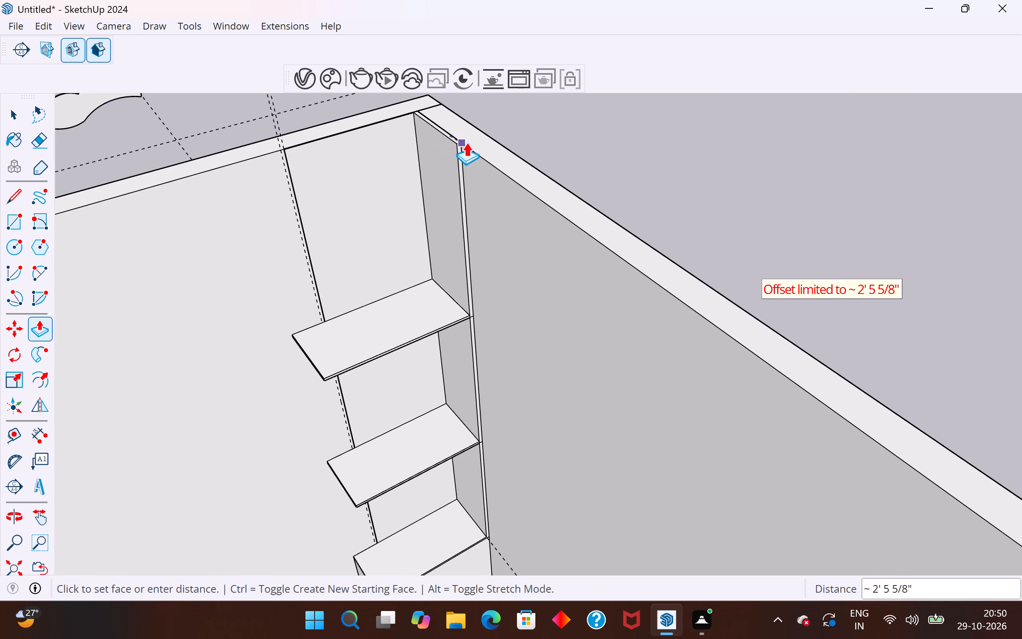
click(470, 147)
scroll(467, 351, down, 6)
middle_drag(490, 391, 182, 312)
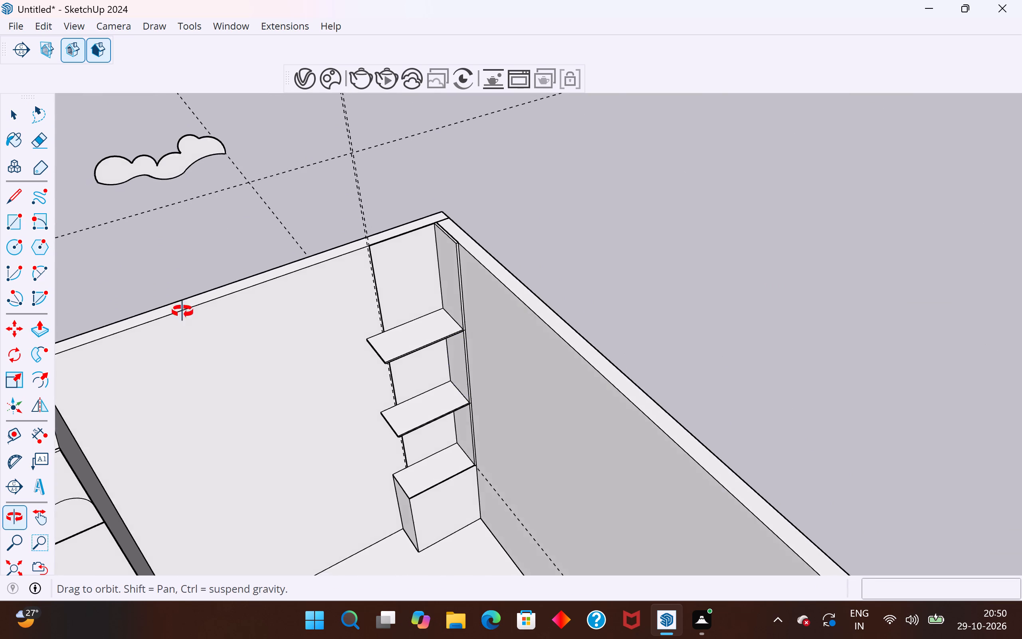
middle_drag(182, 312, 425, 320)
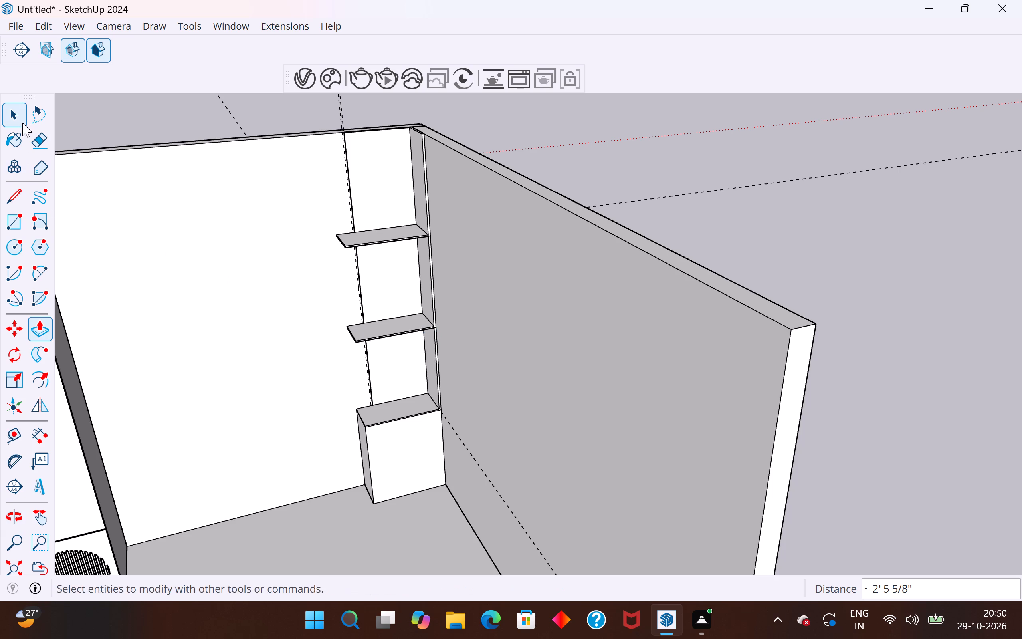
Hide the side wall group next to the corner shelf unit.
click(21, 120)
click(428, 359)
click(570, 352)
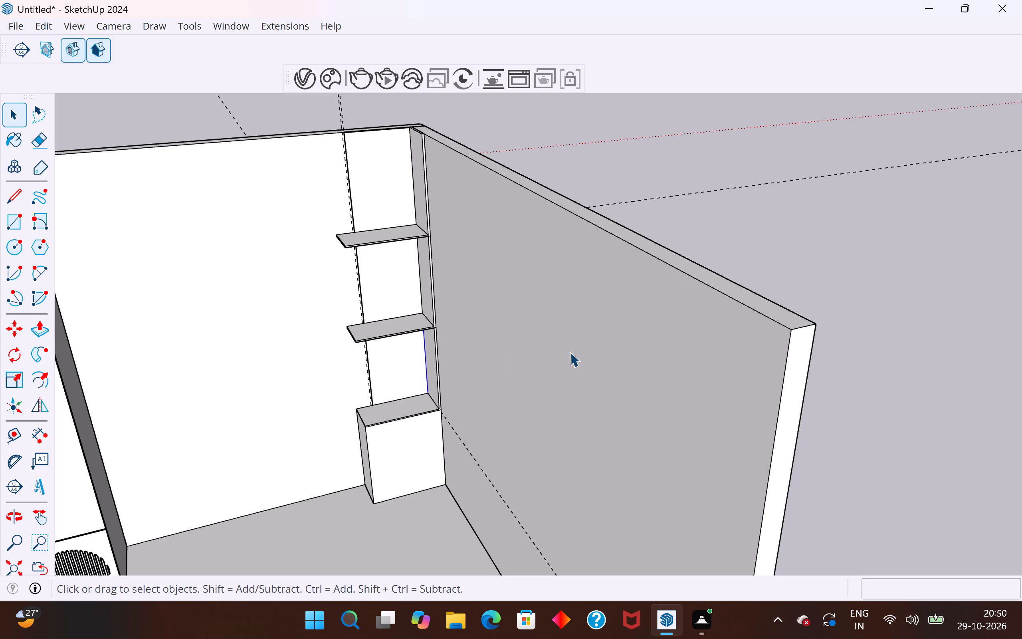
right_click(491, 340)
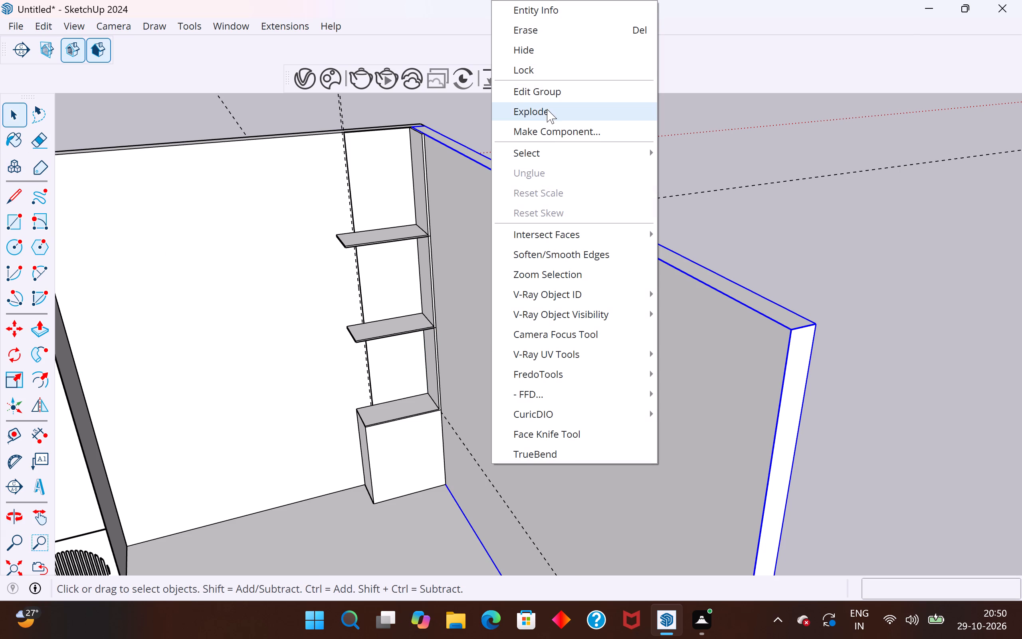
click(547, 54)
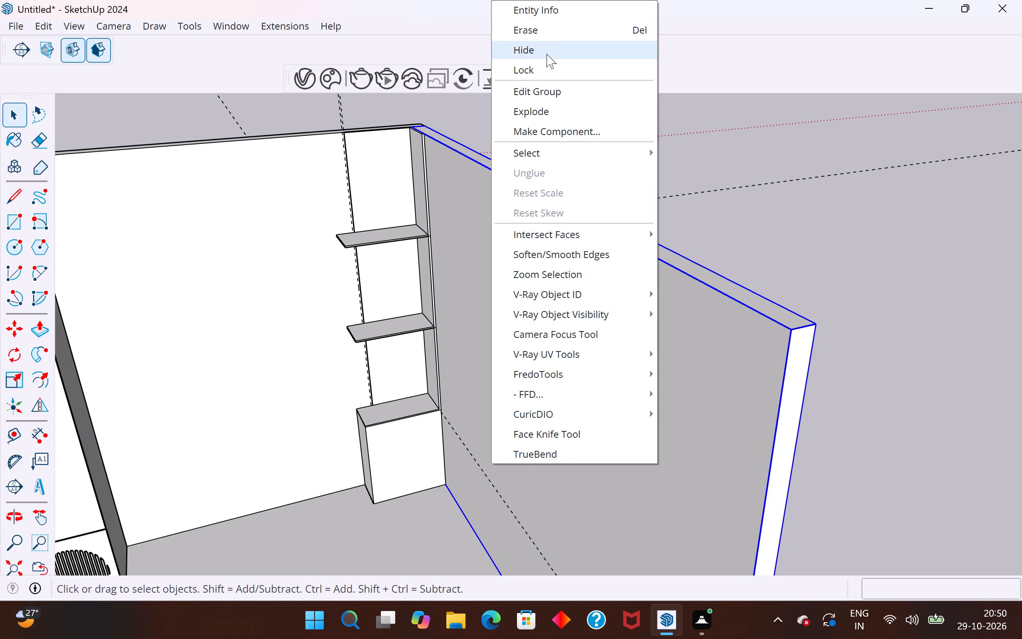
Copy the full-height side panel about 2' 3/4" across to the opposite end of the corner shelves.
middle_drag(464, 288, 280, 354)
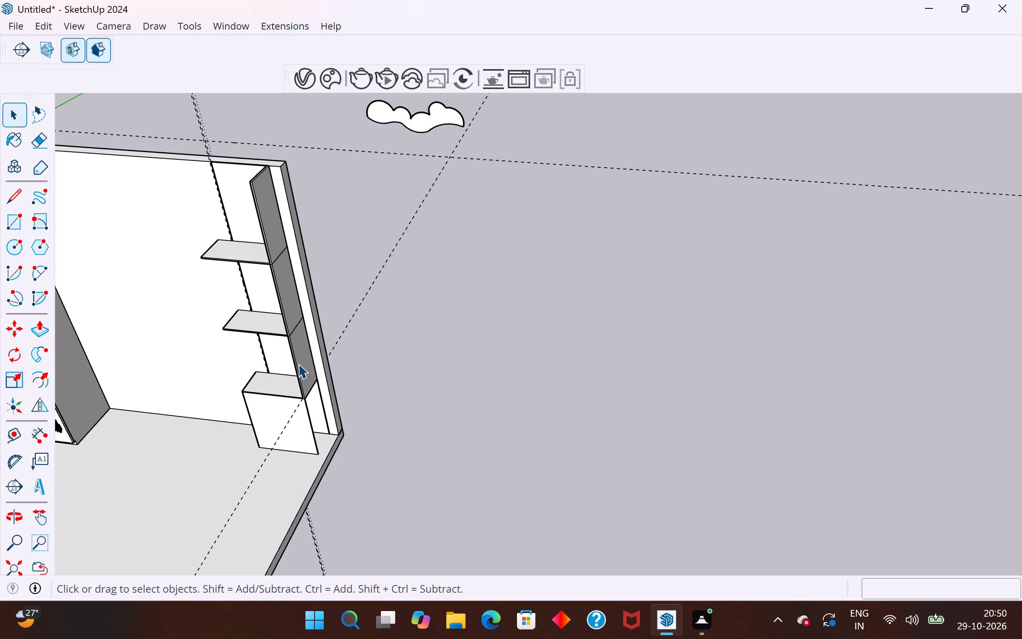
click(301, 353)
scroll(301, 353, up, 4)
triple_click(301, 353)
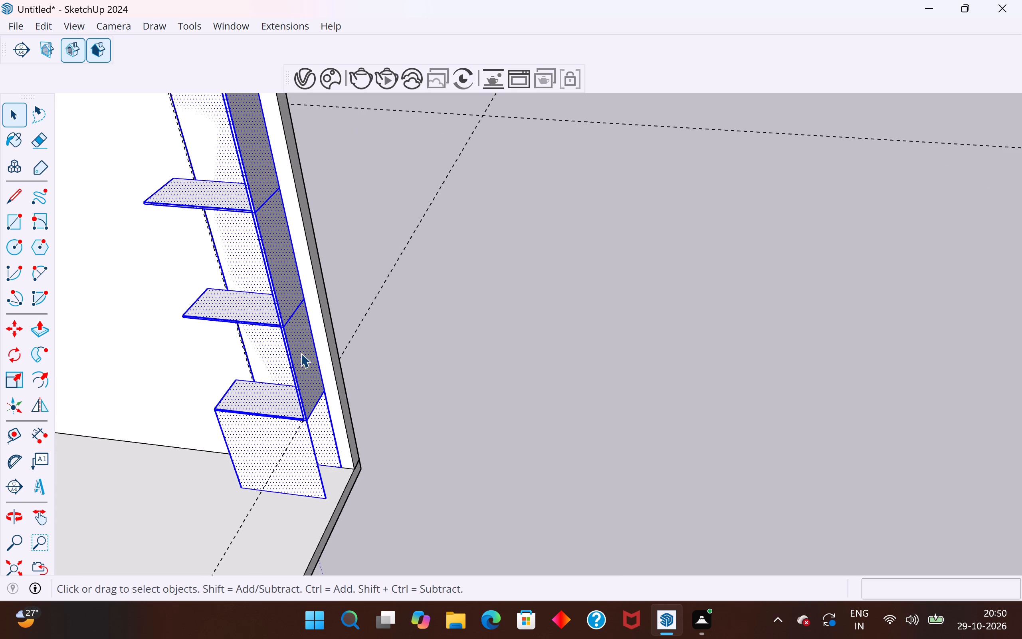
click(301, 353)
click(301, 353)
middle_drag(301, 353, 645, 222)
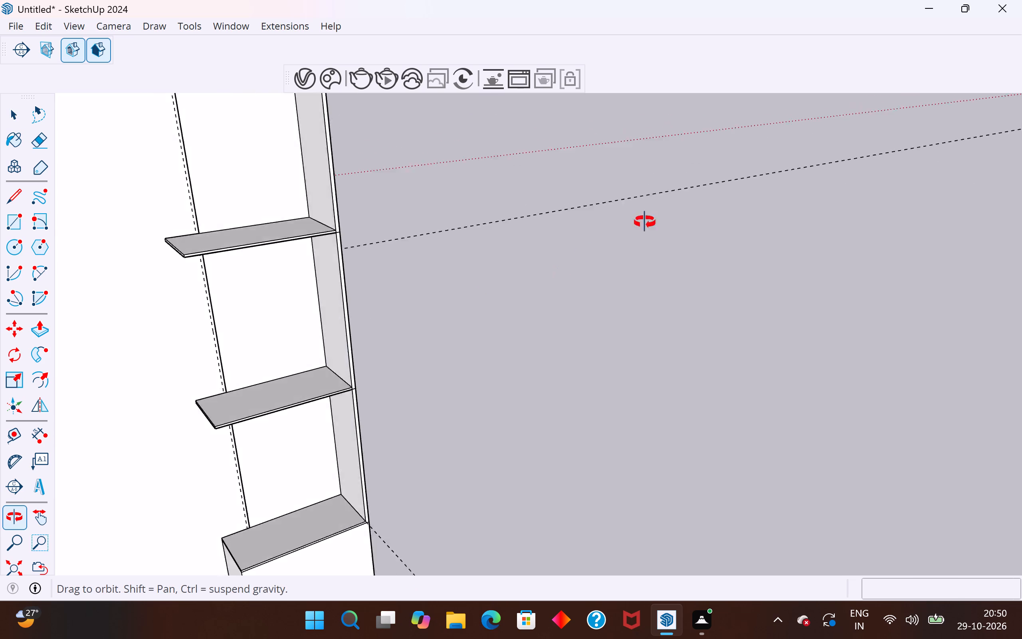
middle_drag(645, 222, 687, 196)
drag(543, 358, 463, 412)
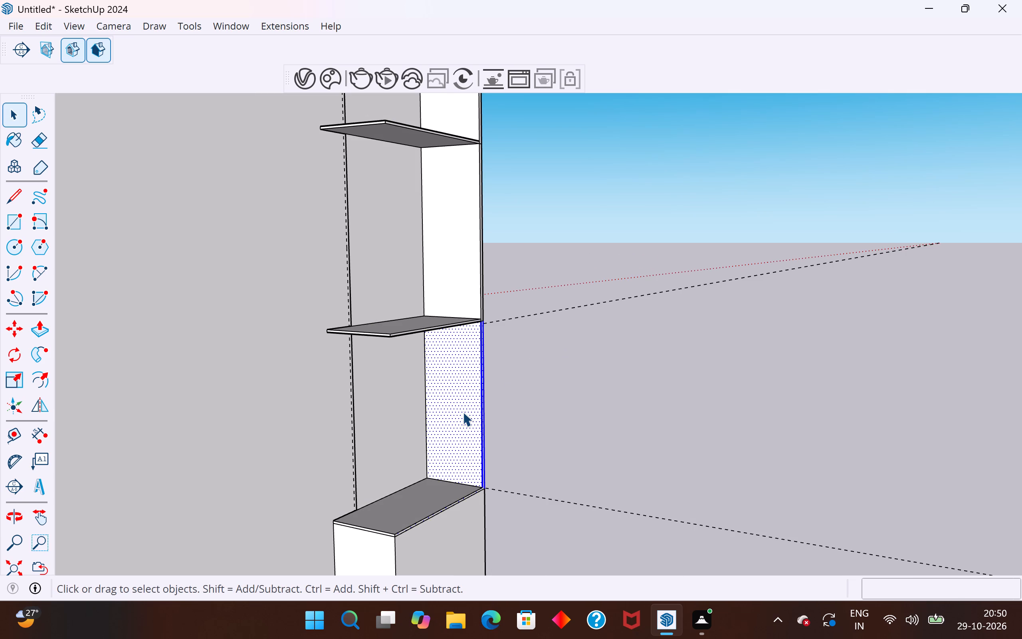
shift+drag(511, 214, 471, 268)
scroll(450, 405, down, 6)
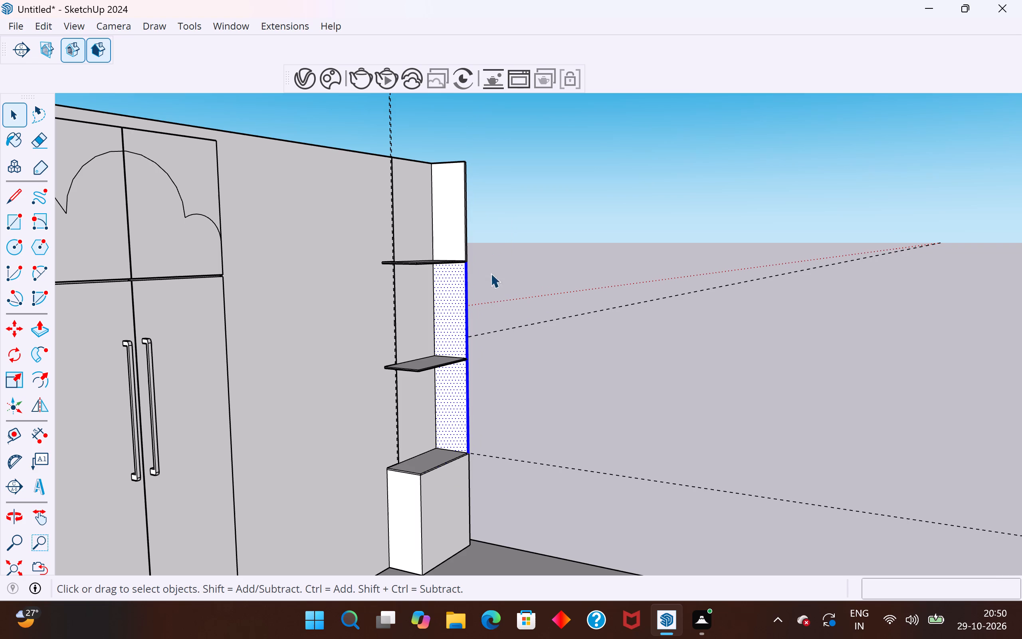
shift+drag(483, 174, 448, 230)
middle_drag(535, 316, 394, 361)
scroll(596, 427, up, 3)
scroll(462, 459, up, 1)
key(m)
scroll(480, 401, up, 3)
ctrl+click(492, 387)
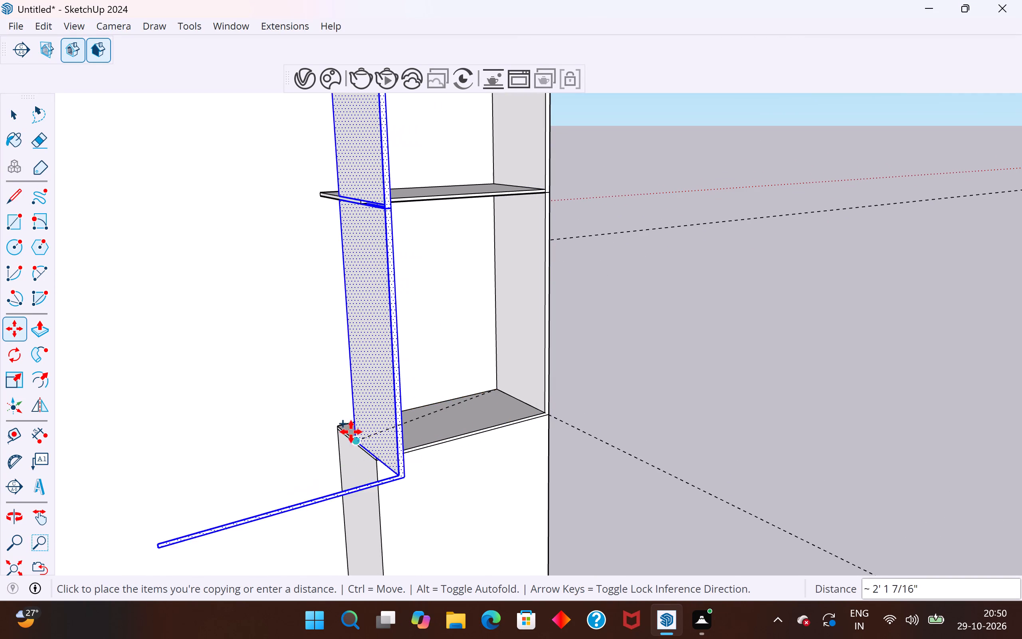
click(339, 432)
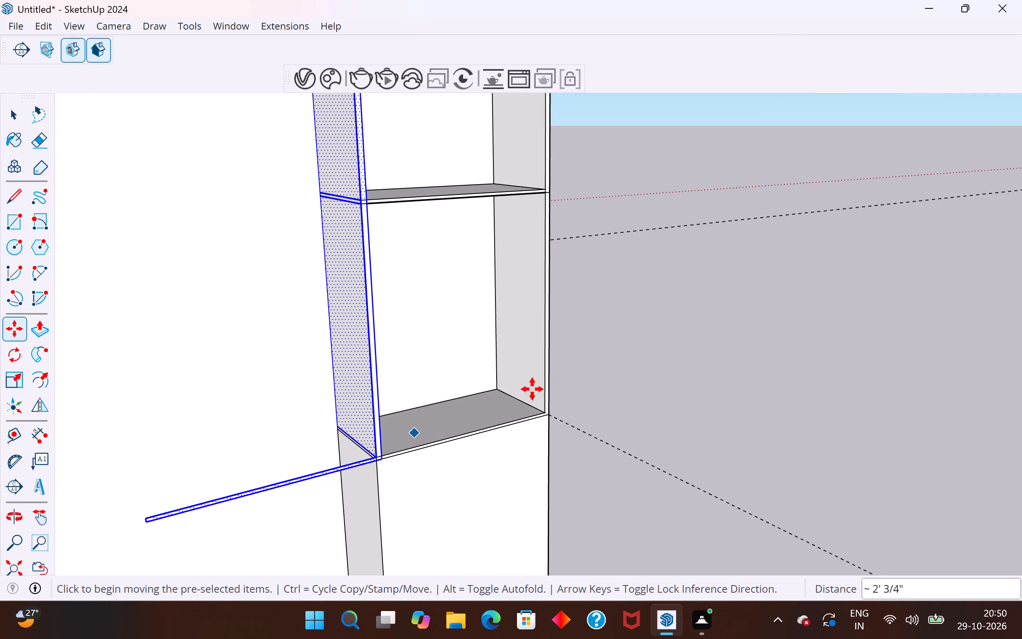
click(3, 110)
click(716, 432)
Delete the stray strip and its leftover edge projecting from the copied side panel at the base cabinet's top.
scroll(828, 268, down, 4)
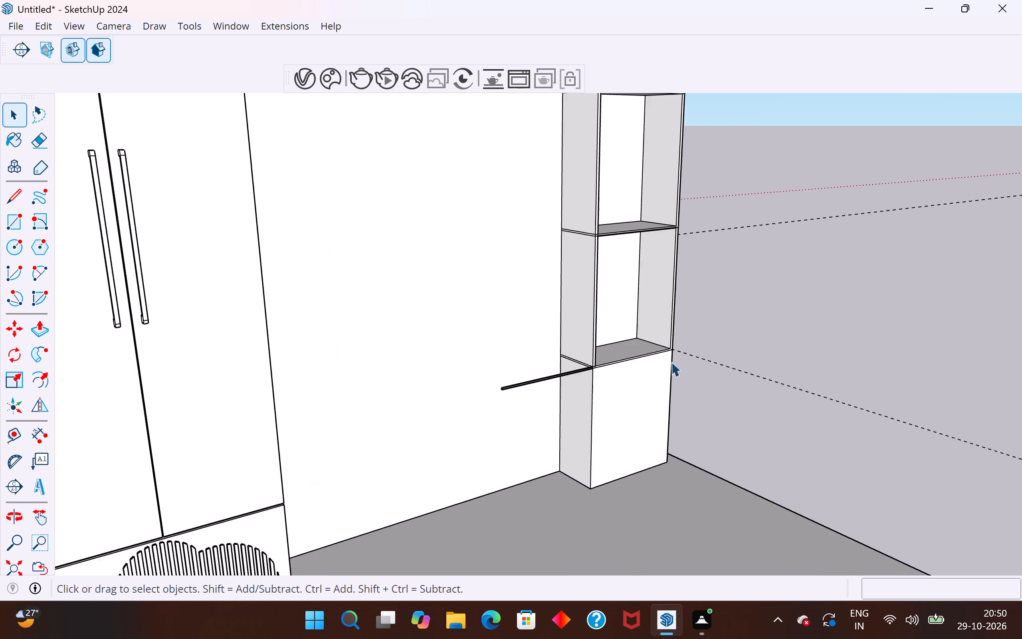
middle_drag(658, 381, 818, 352)
scroll(715, 349, up, 11)
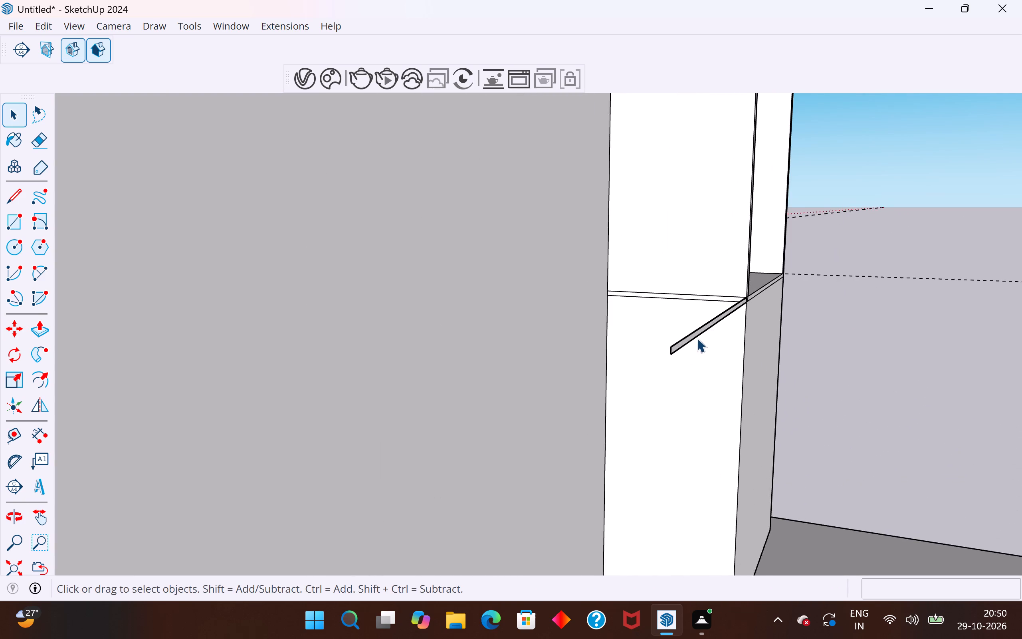
scroll(697, 338, up, 9)
scroll(471, 478, down, 5)
middle_drag(477, 453, 608, 450)
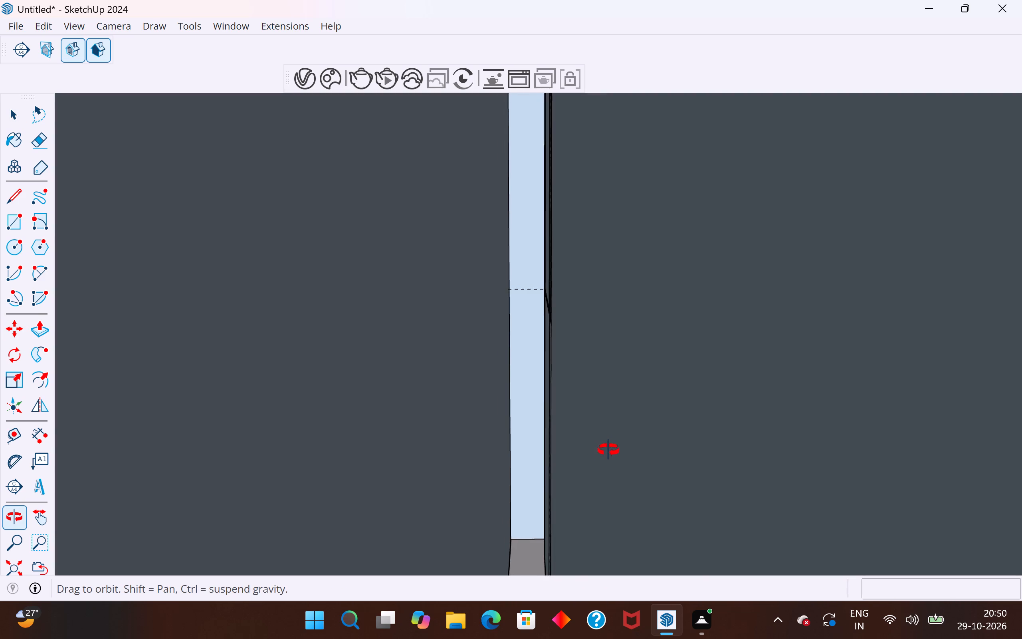
middle_drag(608, 450, 576, 448)
scroll(770, 428, up, 3)
drag(818, 308, 764, 401)
key(Delete)
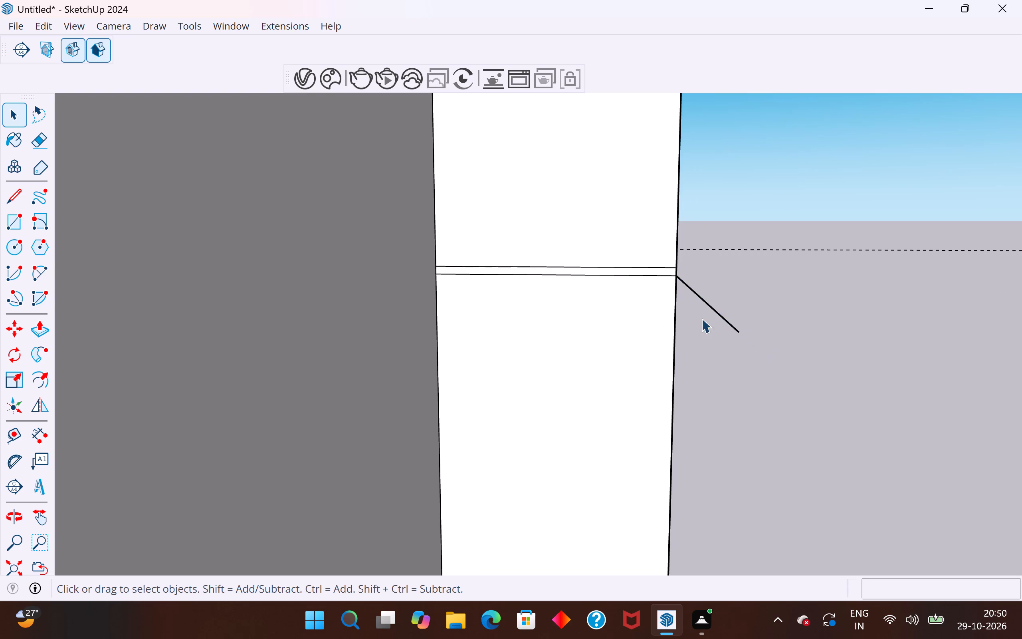
click(721, 316)
key(Delete)
Copy the base cabinet's top face up about 7' 5 5/8" to close the shelf unit's top between the side panels.
scroll(612, 442, down, 11)
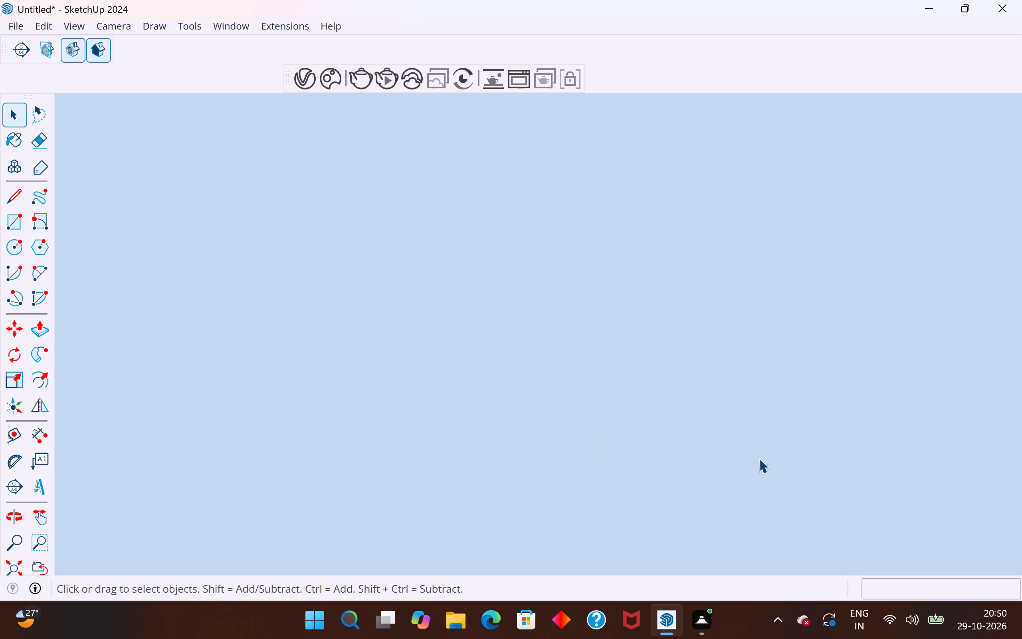
scroll(515, 459, down, 6)
scroll(499, 453, down, 20)
scroll(499, 453, down, 2)
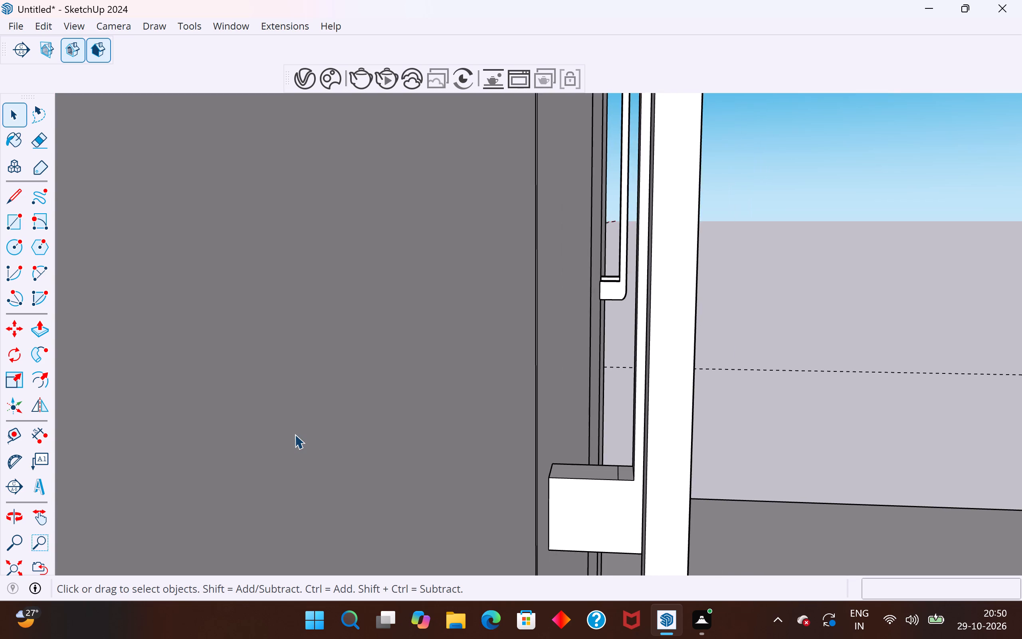
scroll(295, 434, down, 20)
scroll(295, 434, down, 2)
scroll(342, 383, down, 7)
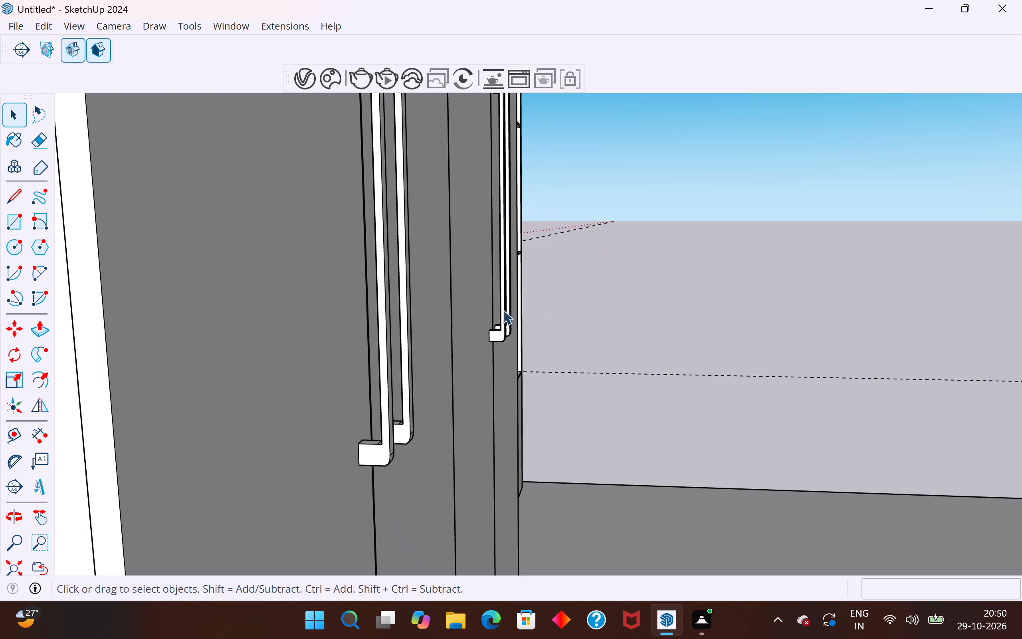
middle_drag(617, 283, 282, 359)
scroll(561, 289, down, 12)
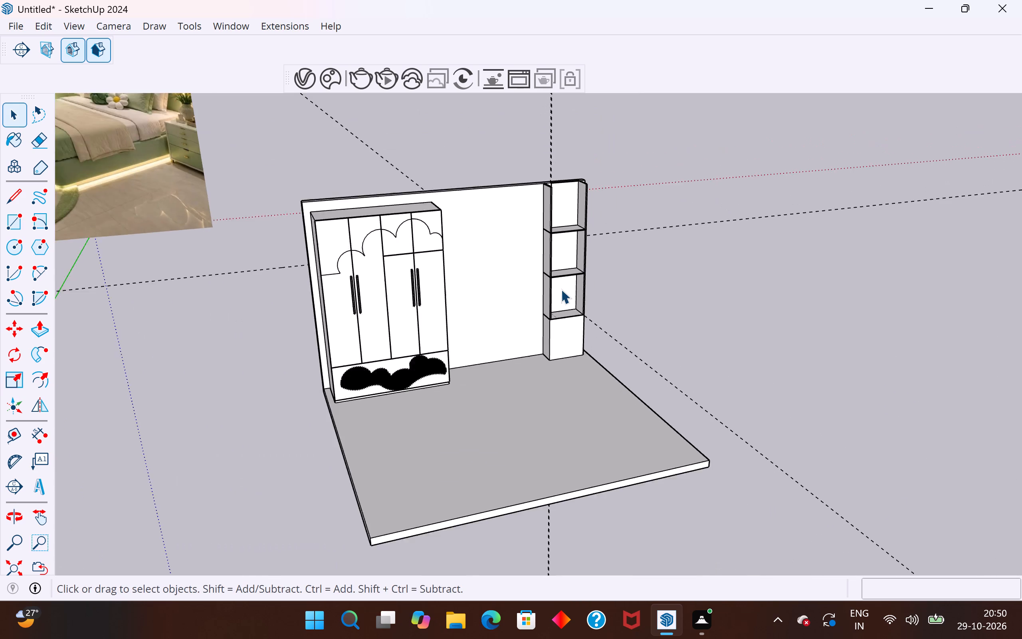
middle_drag(715, 262, 612, 293)
click(648, 292)
middle_click(662, 276)
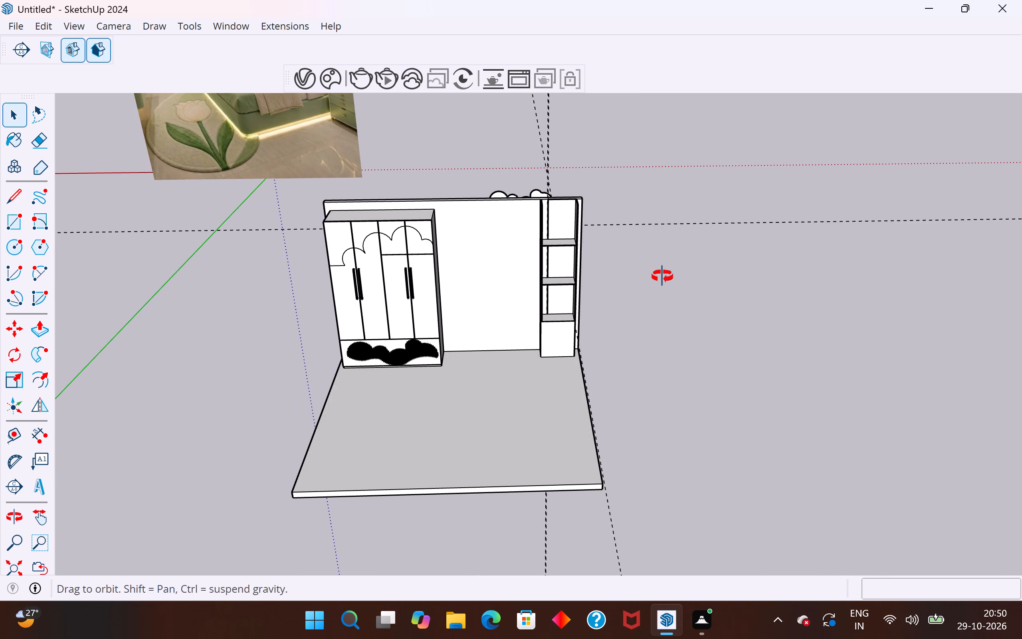
scroll(566, 315, up, 15)
click(559, 319)
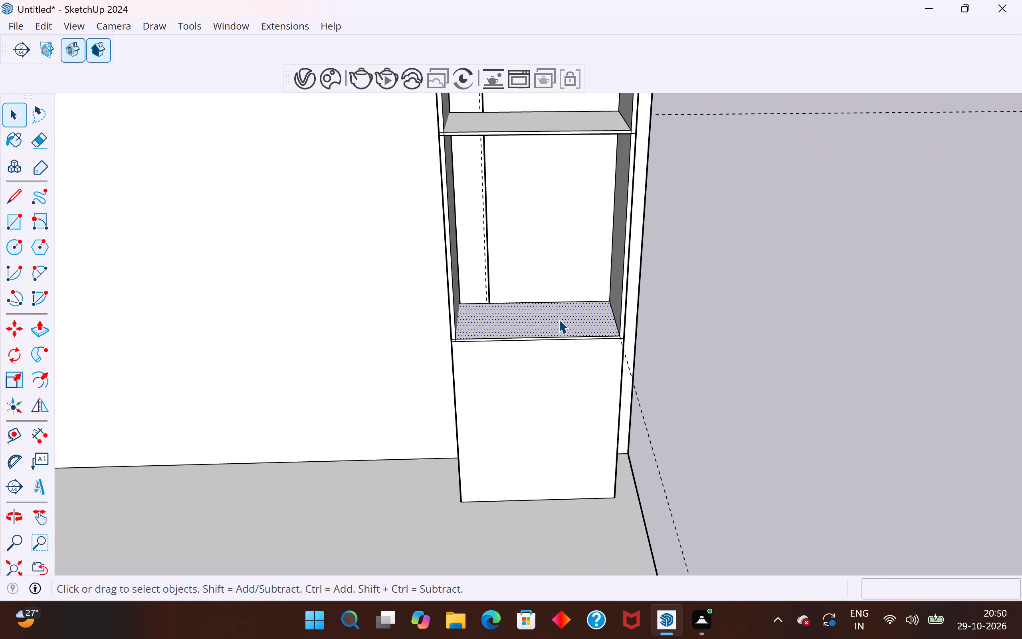
key(m)
scroll(606, 329, up, 4)
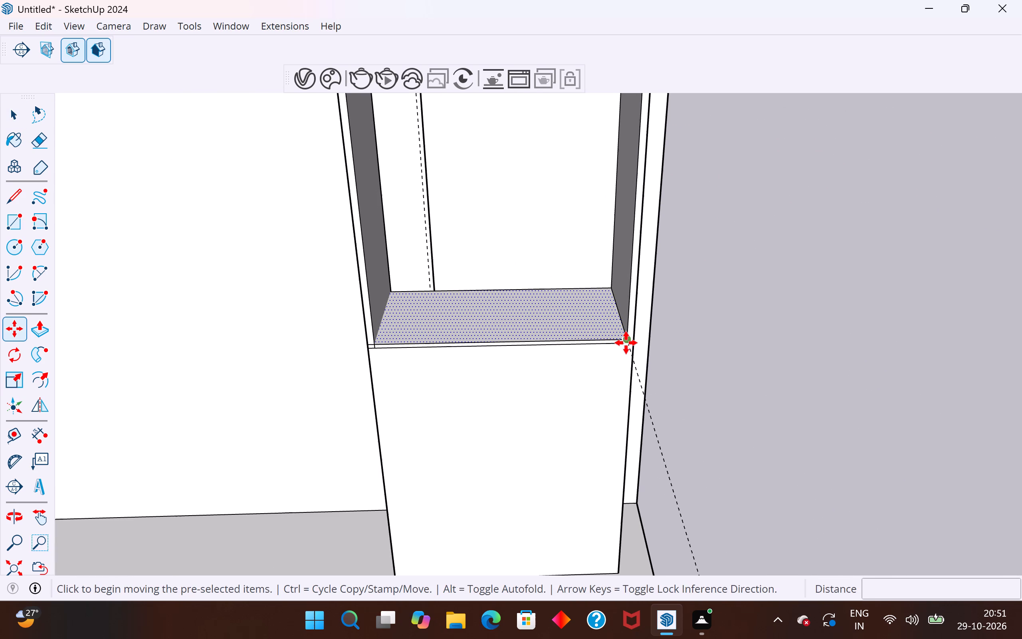
click(626, 343)
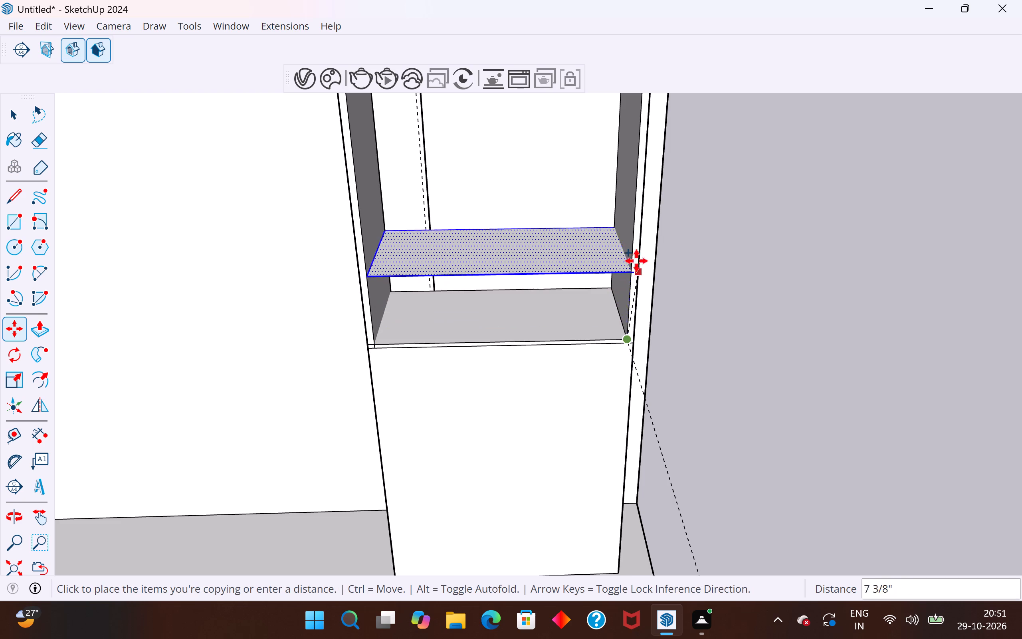
scroll(626, 244, down, 19)
scroll(629, 167, down, 8)
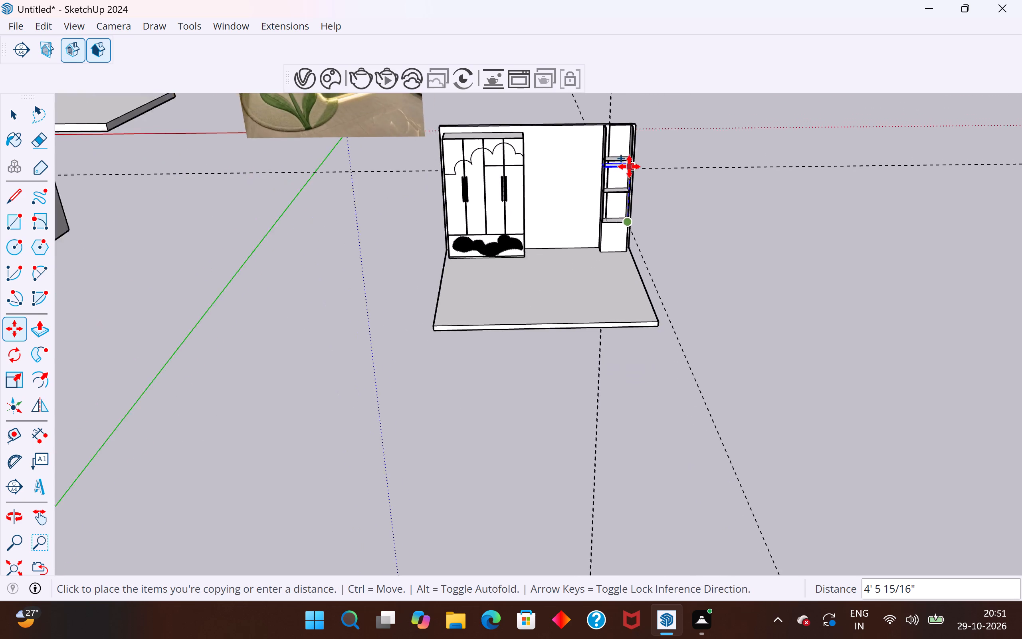
scroll(629, 167, down, 3)
scroll(632, 156, up, 14)
scroll(629, 128, down, 6)
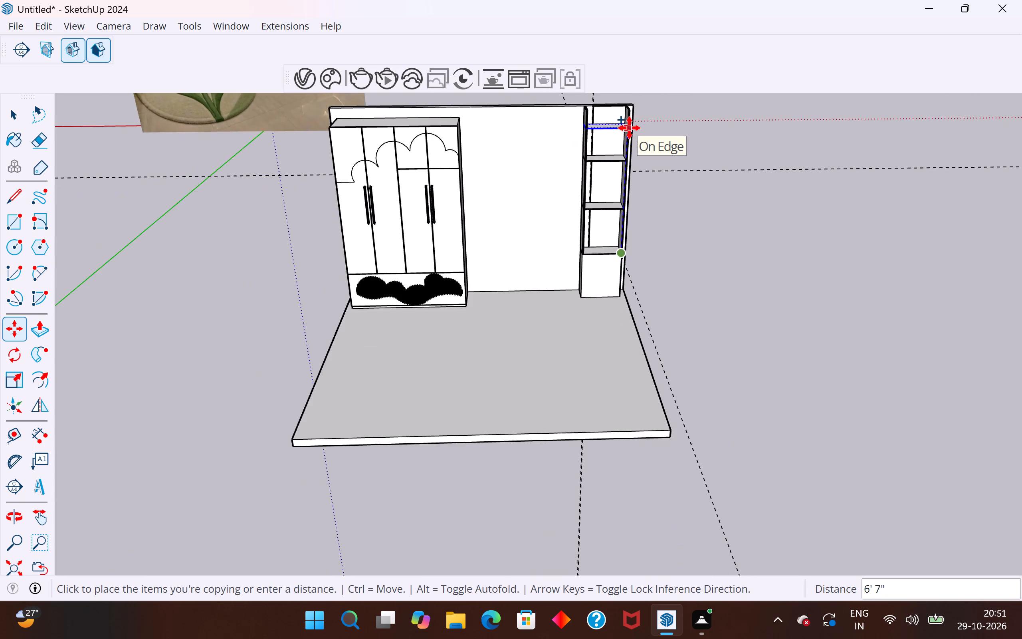
scroll(629, 128, down, 7)
scroll(629, 115, up, 18)
scroll(625, 125, down, 4)
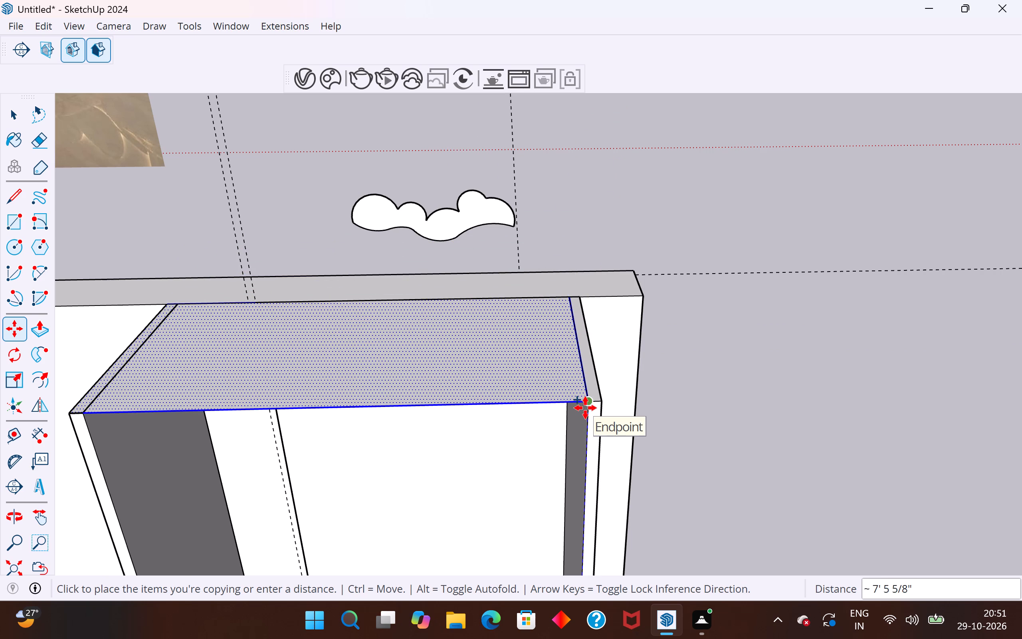
click(585, 408)
click(13, 122)
click(325, 189)
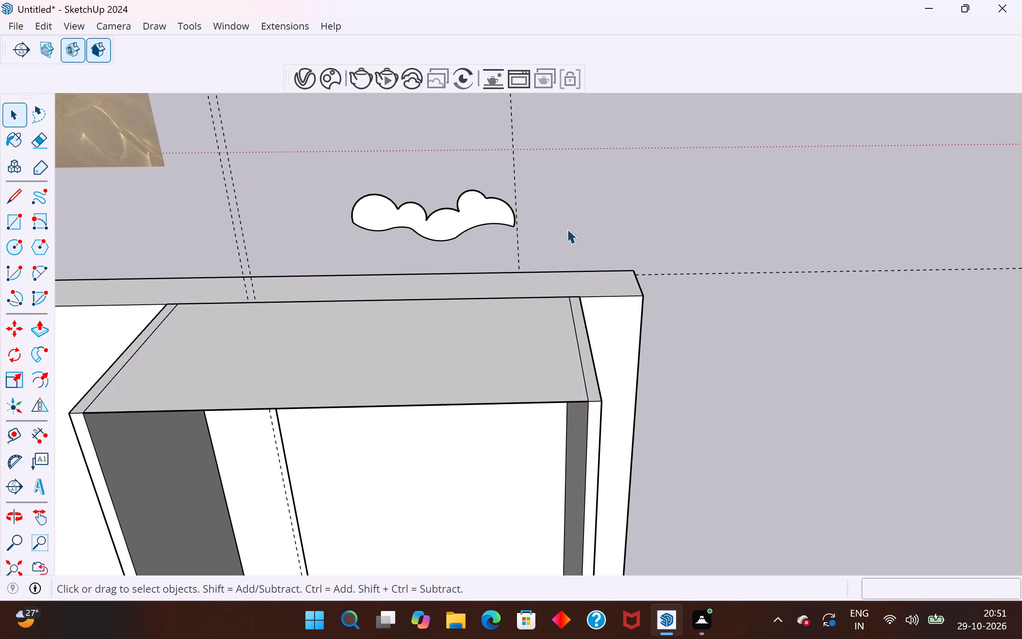
Examine the shelving and dressing table area in the reference image and compare it with the modelled corner shelf unit.
scroll(649, 244, down, 6)
middle_drag(619, 272, 572, 243)
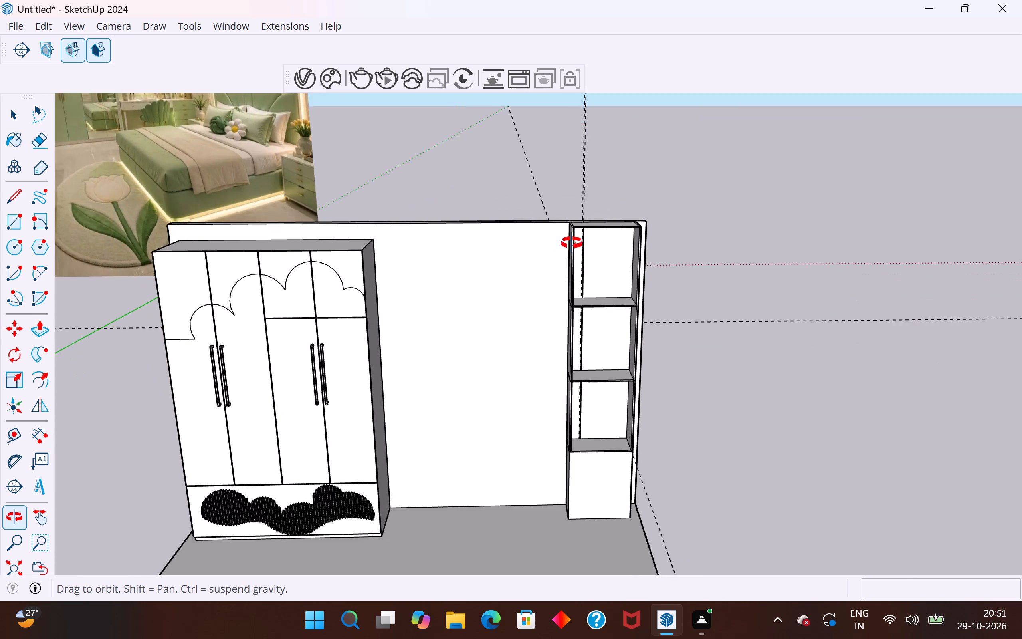
middle_drag(572, 243, 563, 247)
scroll(767, 333, down, 5)
scroll(535, 441, down, 4)
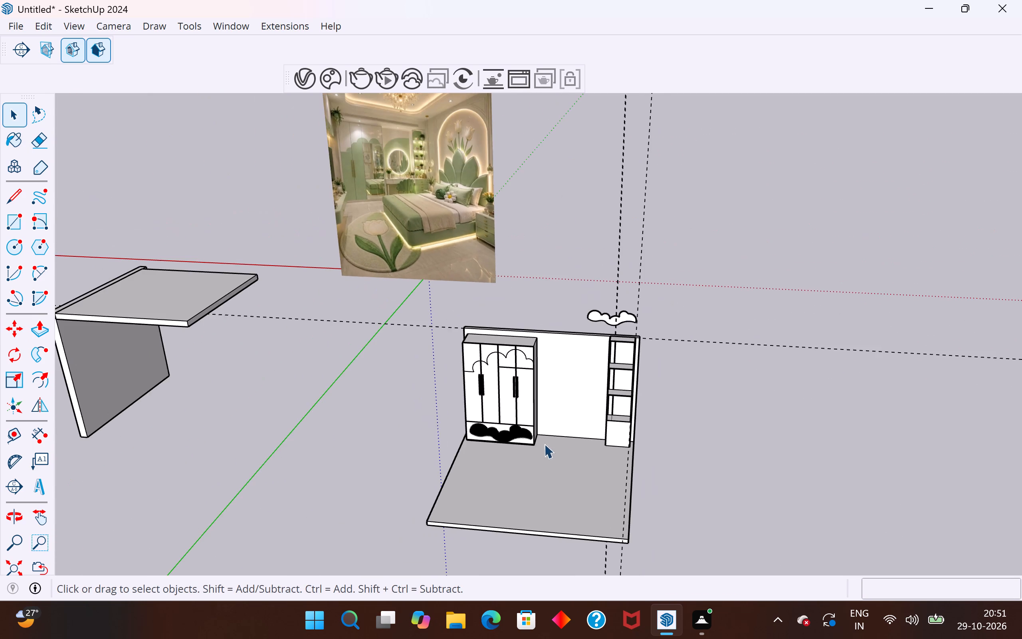
middle_drag(589, 417, 672, 346)
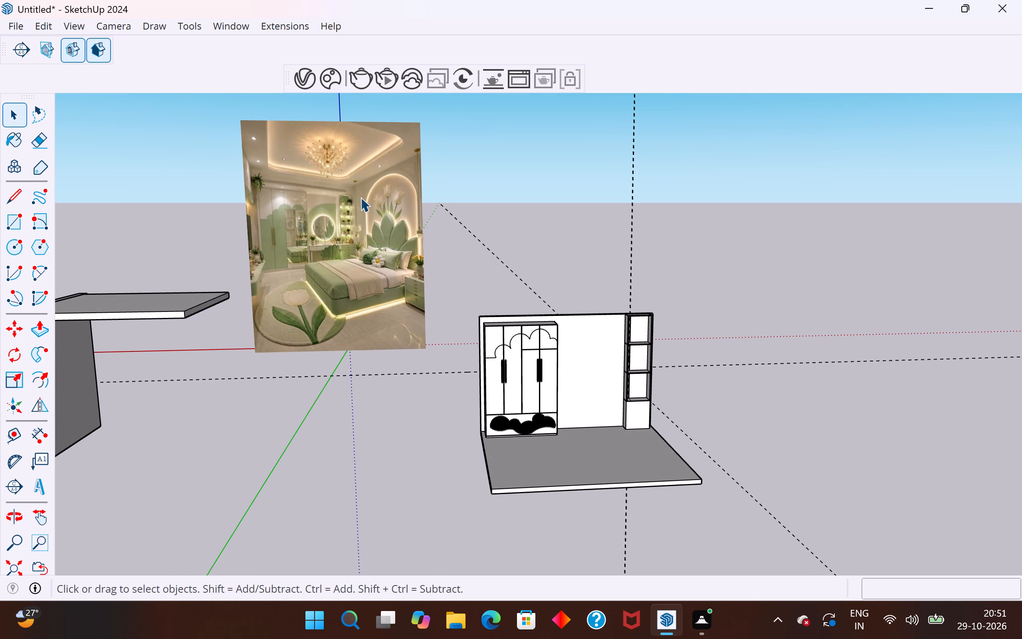
scroll(366, 193, up, 3)
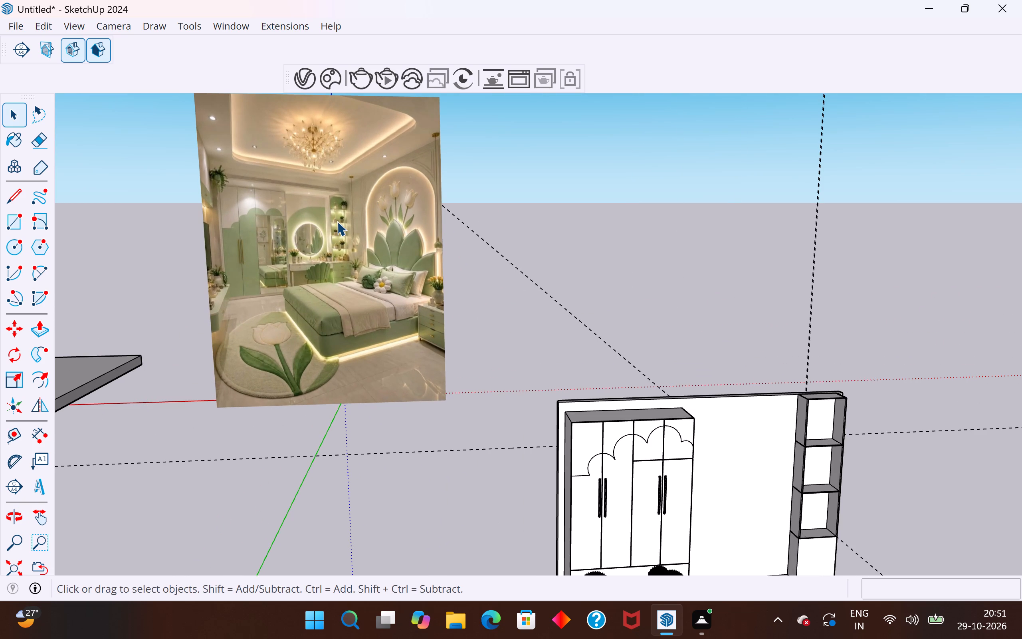
scroll(314, 255, up, 13)
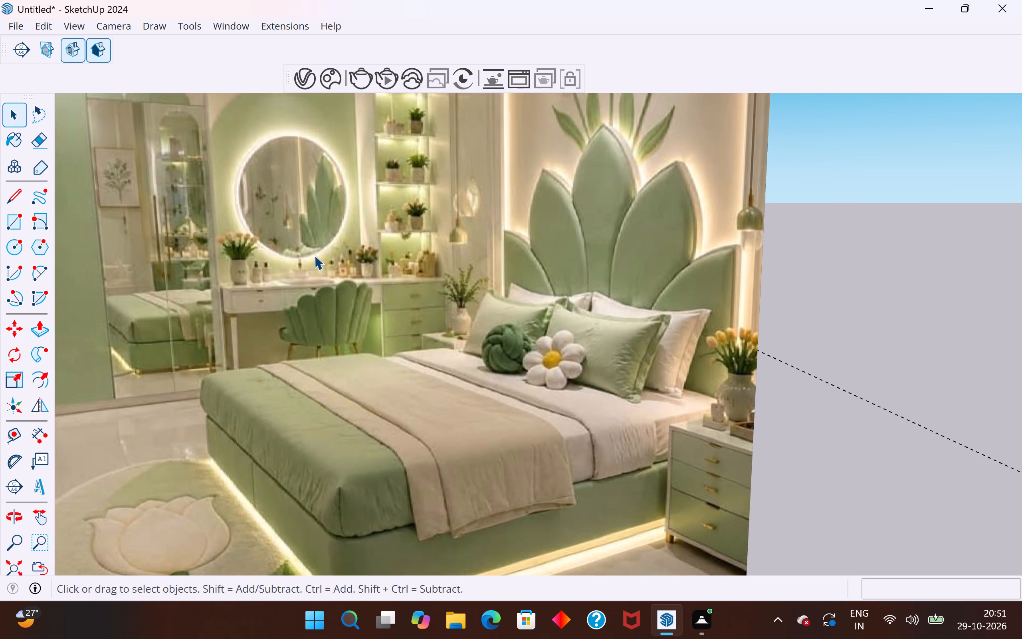
scroll(314, 255, down, 7)
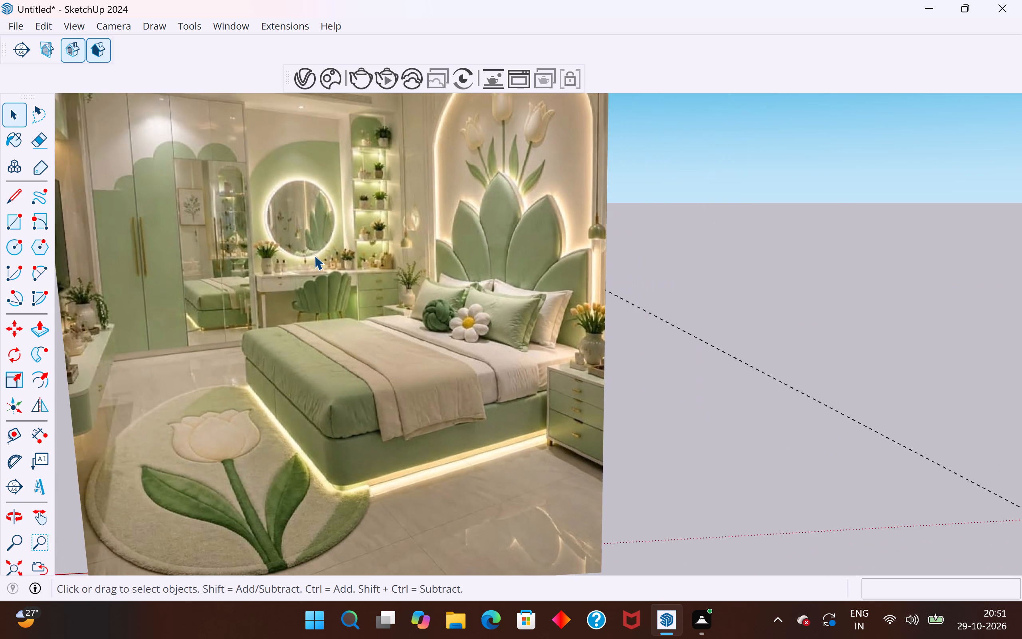
scroll(314, 255, down, 9)
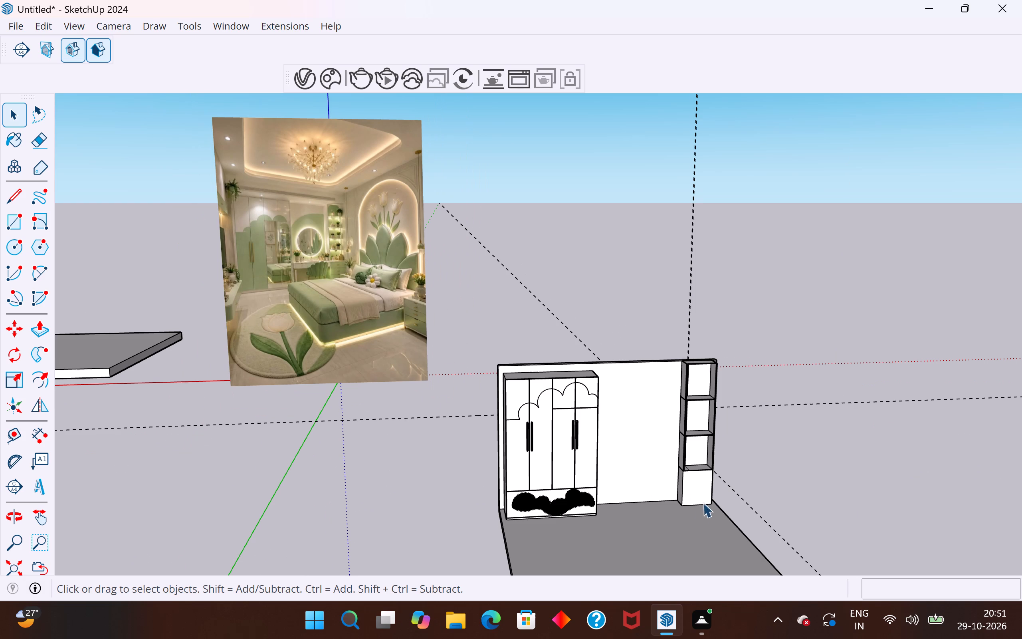
scroll(706, 499, up, 3)
scroll(698, 465, up, 2)
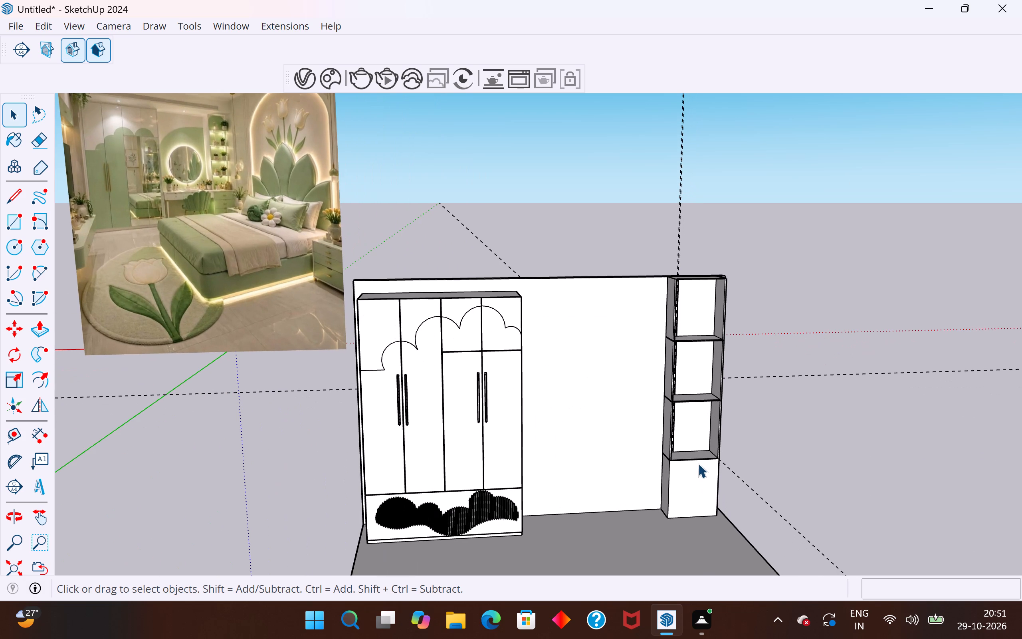
scroll(697, 514, up, 3)
scroll(697, 514, down, 2)
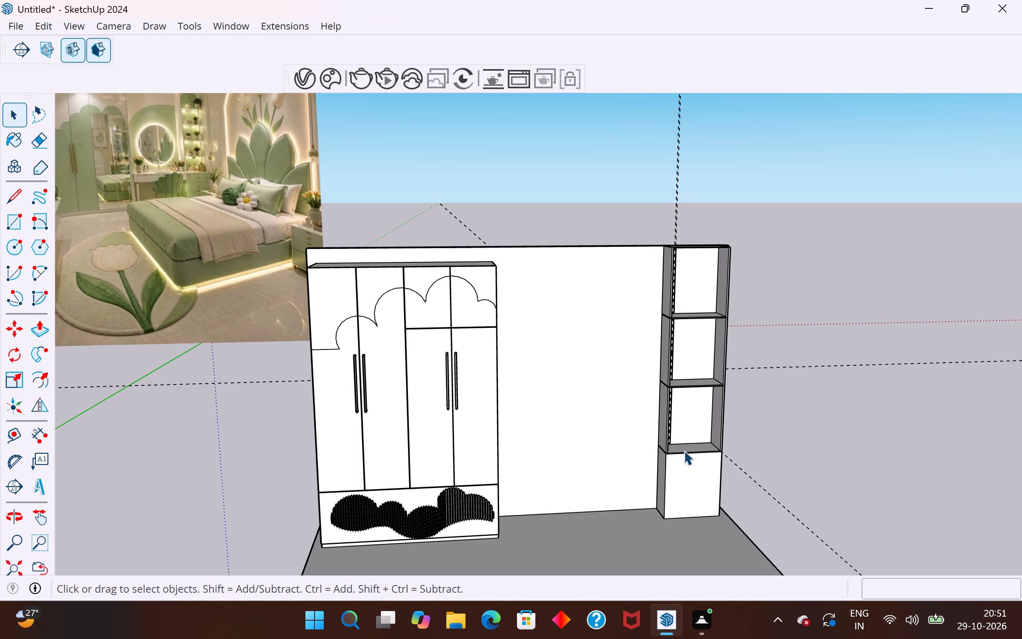
Draw a line about 6' 2 5/8" across the back wall from the corner base cabinet's top to the wardrobe side.
middle_click(664, 449)
click(19, 195)
scroll(634, 435, up, 8)
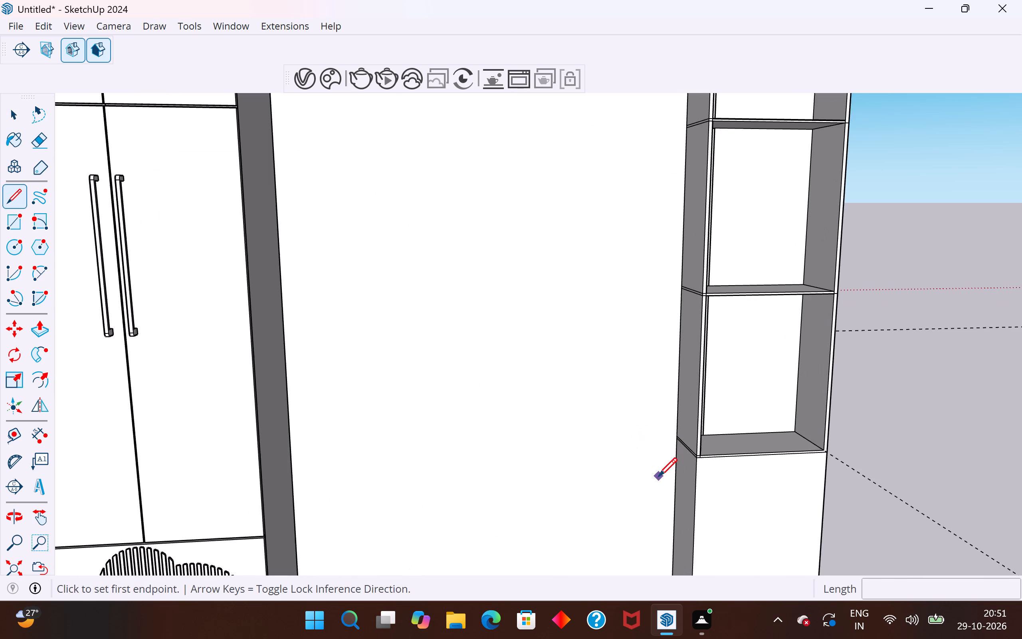
scroll(678, 444, up, 14)
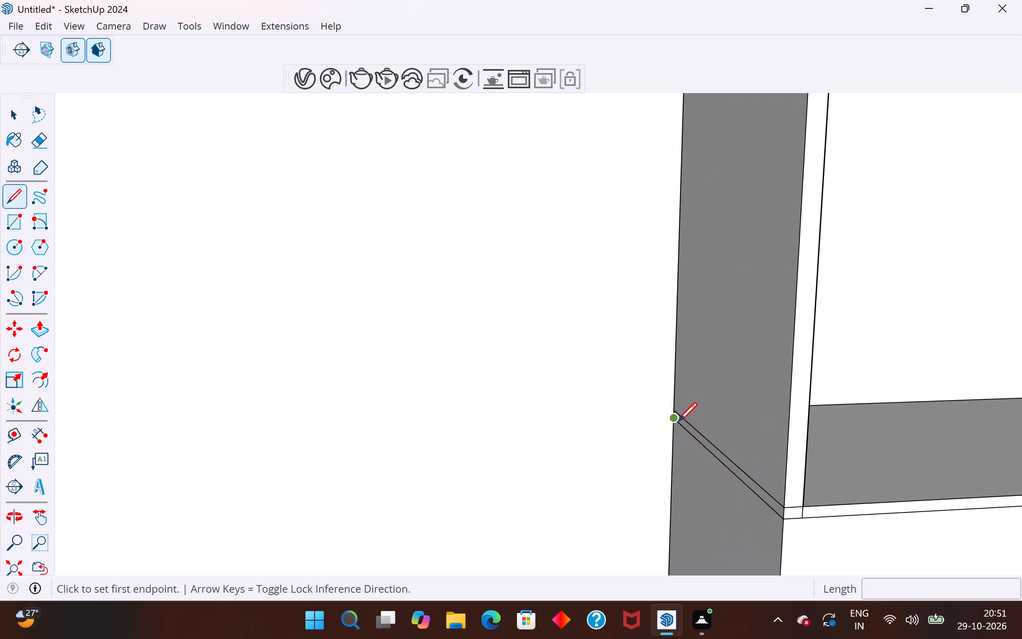
click(673, 407)
scroll(673, 407, down, 18)
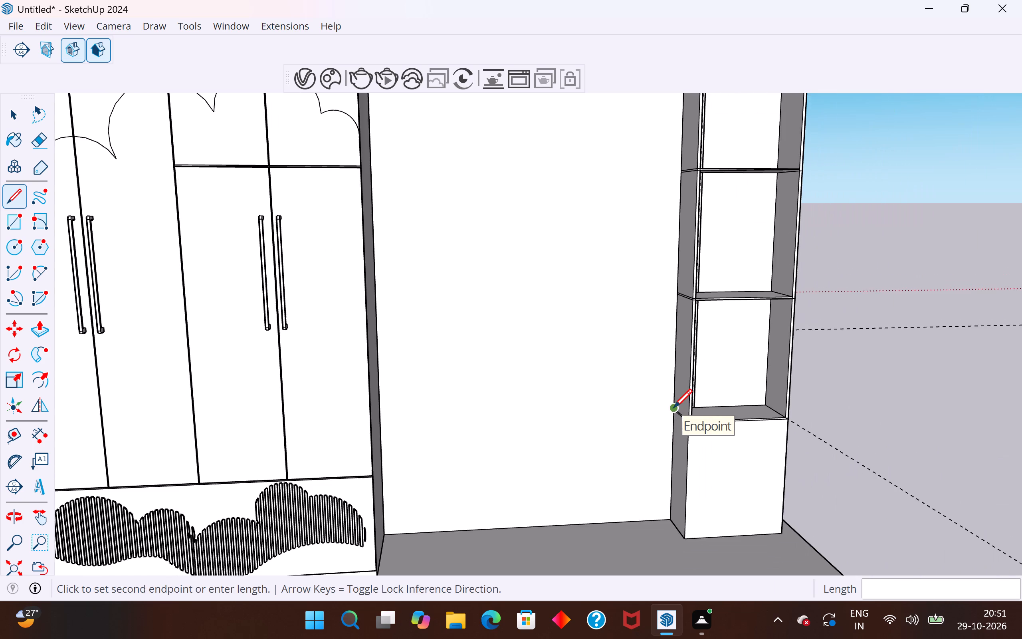
middle_drag(673, 407, 593, 417)
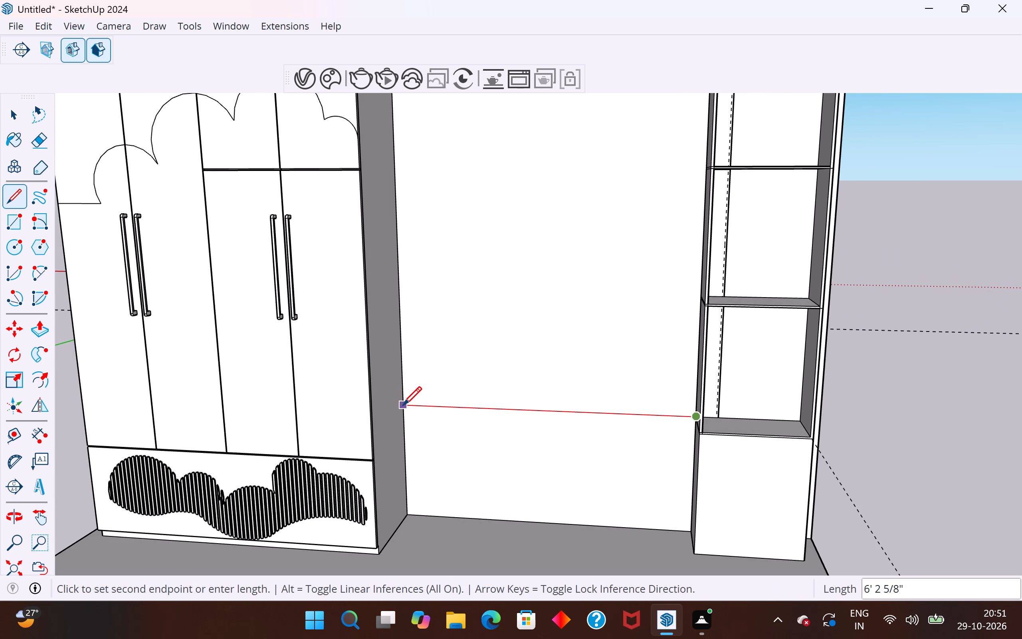
click(403, 405)
click(16, 119)
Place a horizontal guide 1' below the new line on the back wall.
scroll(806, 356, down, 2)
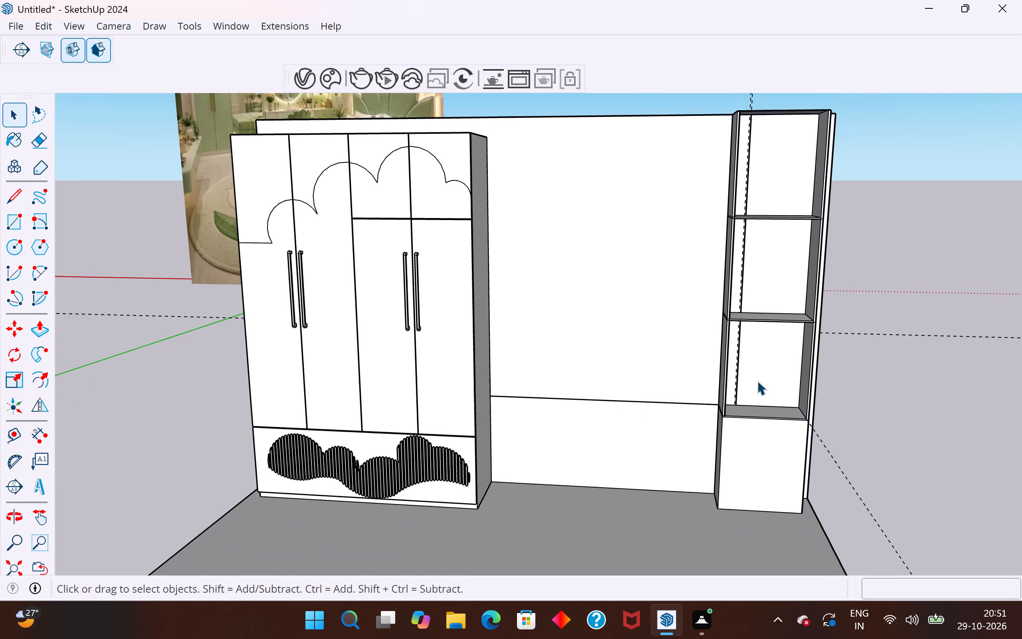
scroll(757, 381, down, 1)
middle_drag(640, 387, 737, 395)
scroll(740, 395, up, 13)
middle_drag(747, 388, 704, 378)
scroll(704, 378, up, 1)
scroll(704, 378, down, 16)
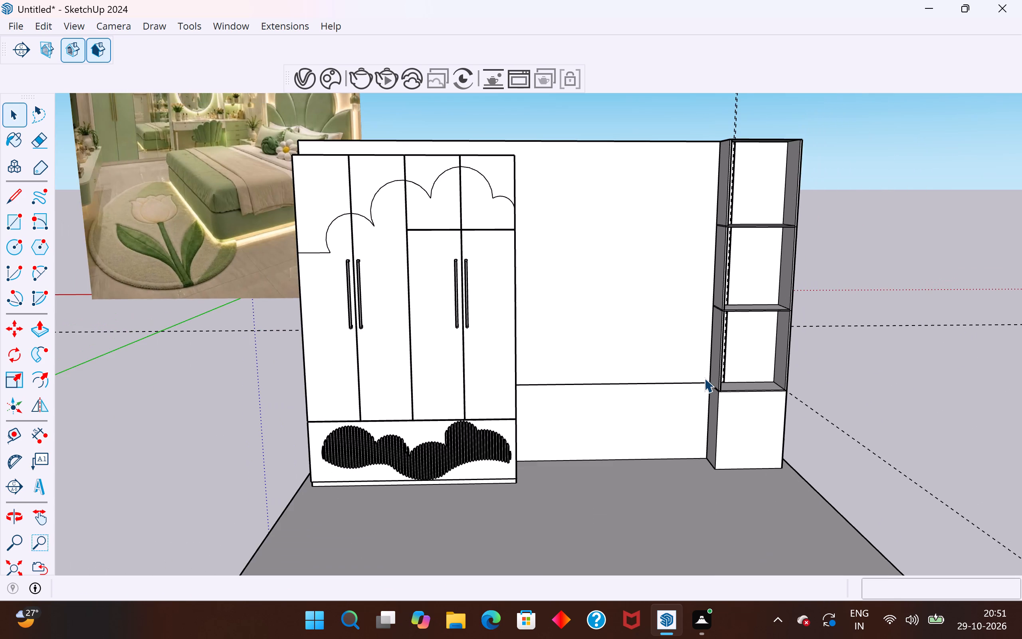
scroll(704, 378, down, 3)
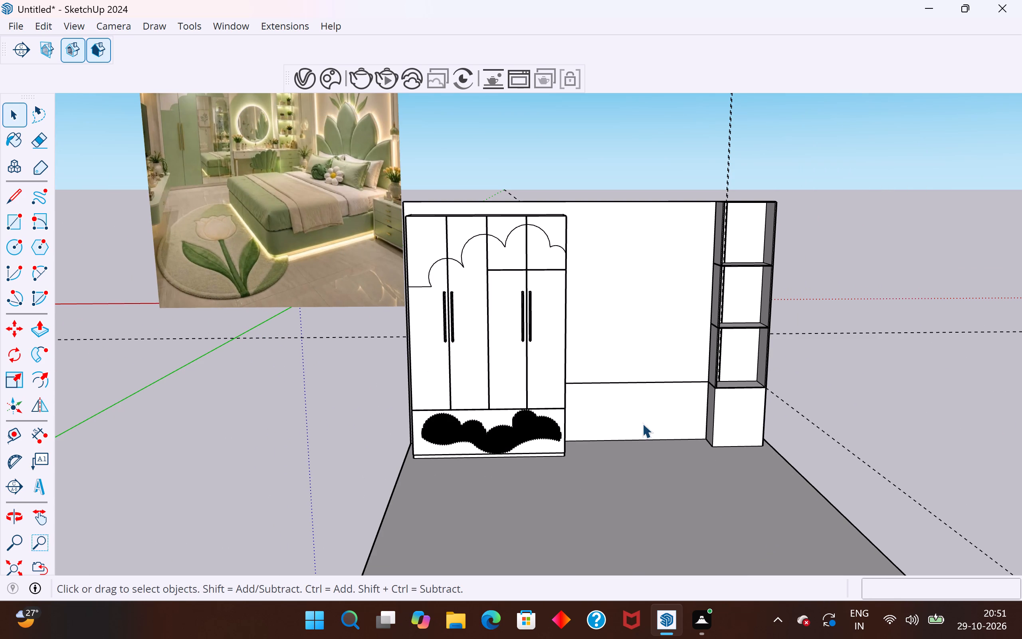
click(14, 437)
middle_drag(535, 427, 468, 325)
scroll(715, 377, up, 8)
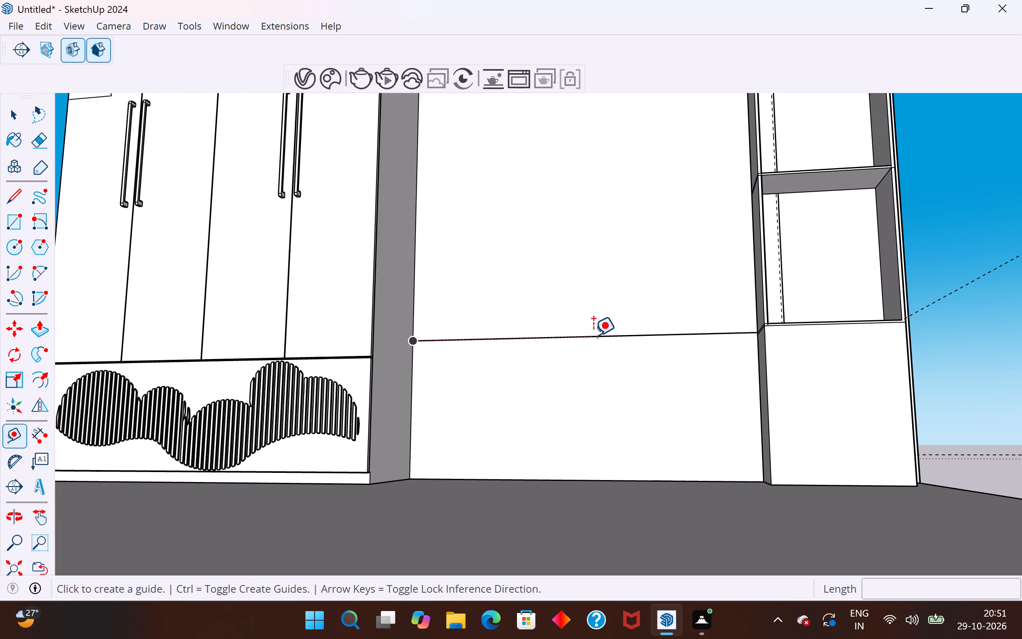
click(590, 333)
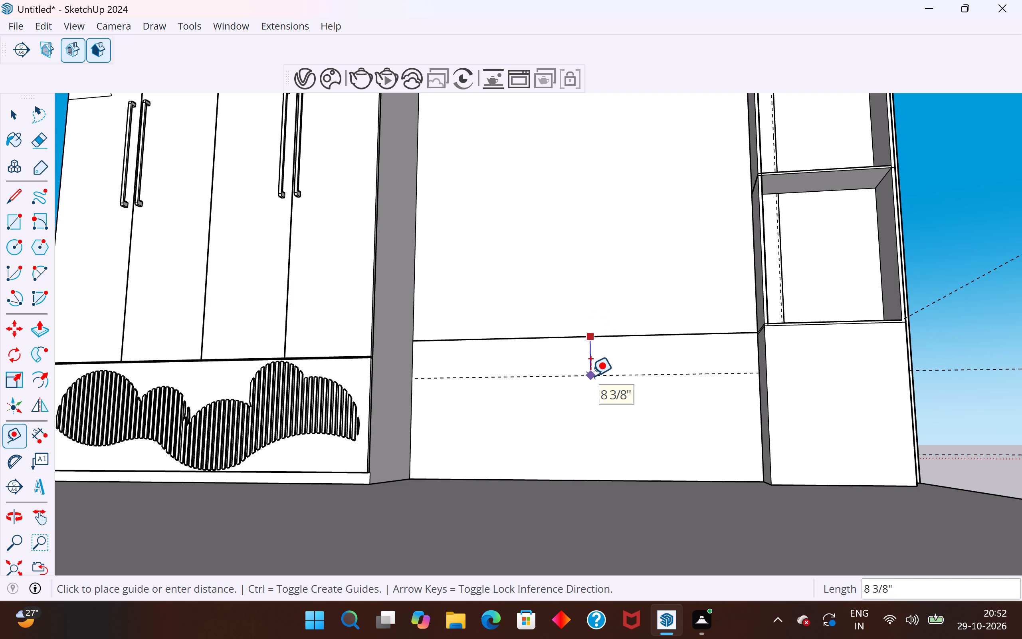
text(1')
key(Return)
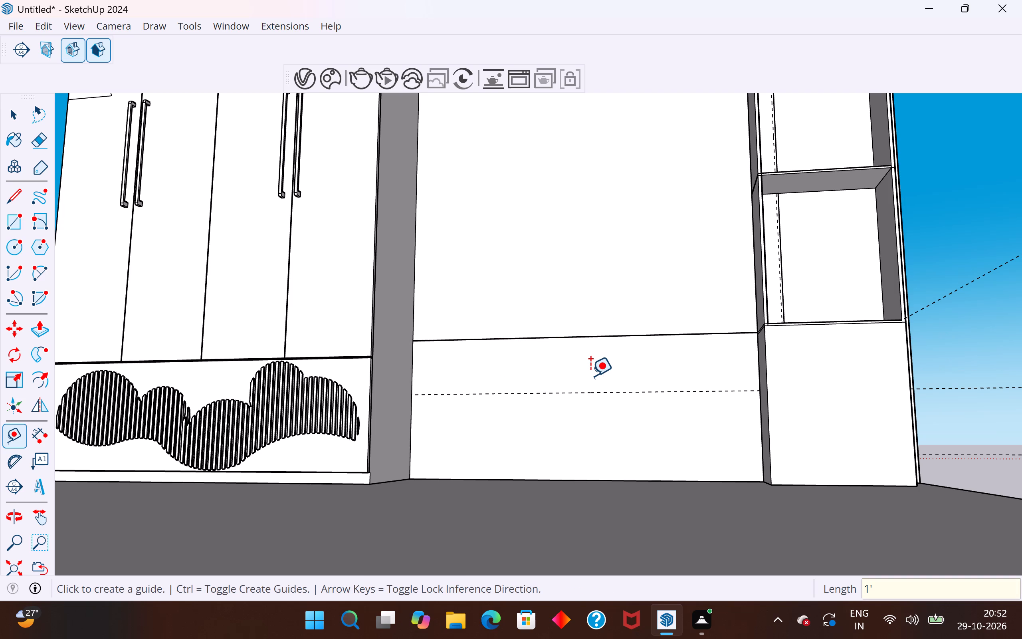
Place another horizontal guide about 9 1/8" below the line on the back wall.
click(606, 337)
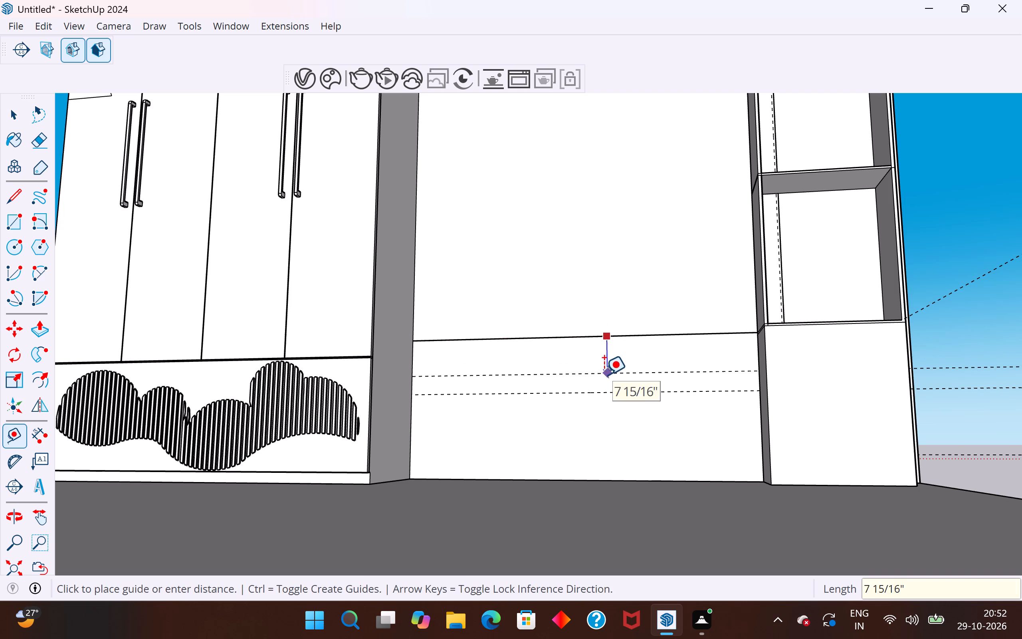
click(604, 379)
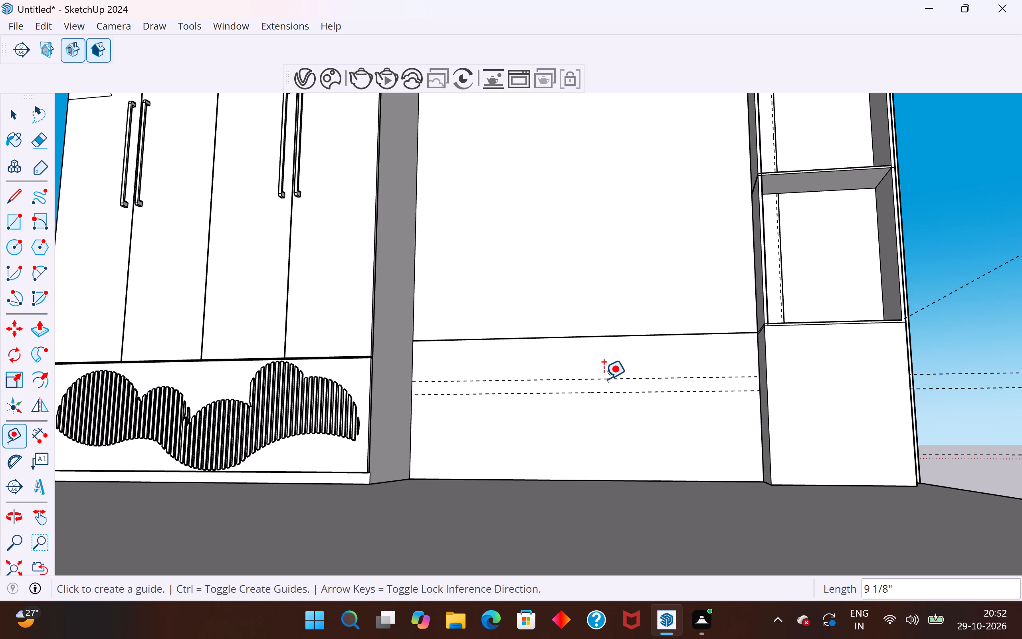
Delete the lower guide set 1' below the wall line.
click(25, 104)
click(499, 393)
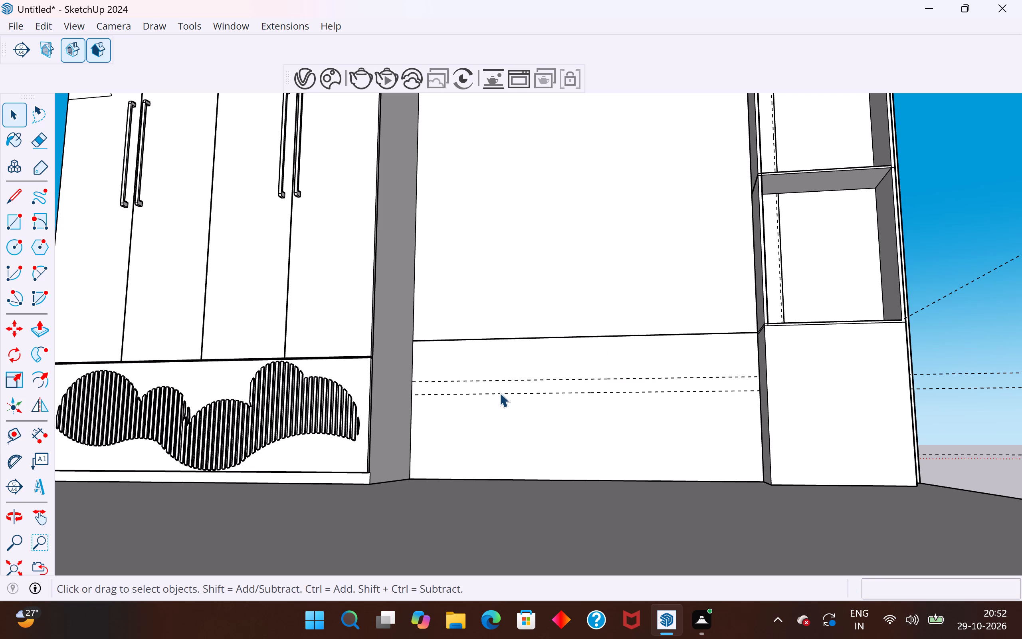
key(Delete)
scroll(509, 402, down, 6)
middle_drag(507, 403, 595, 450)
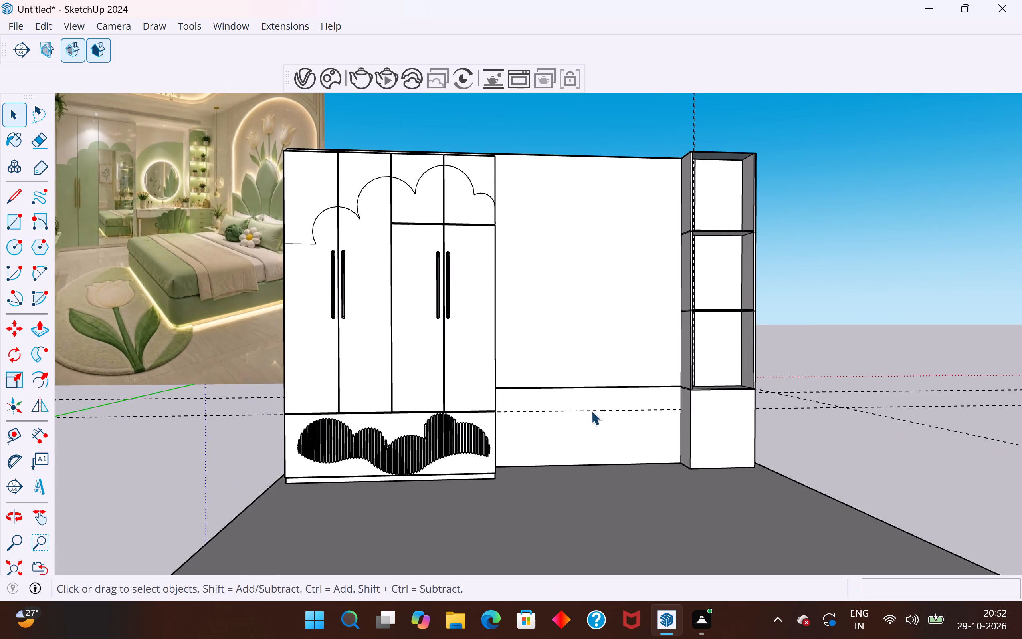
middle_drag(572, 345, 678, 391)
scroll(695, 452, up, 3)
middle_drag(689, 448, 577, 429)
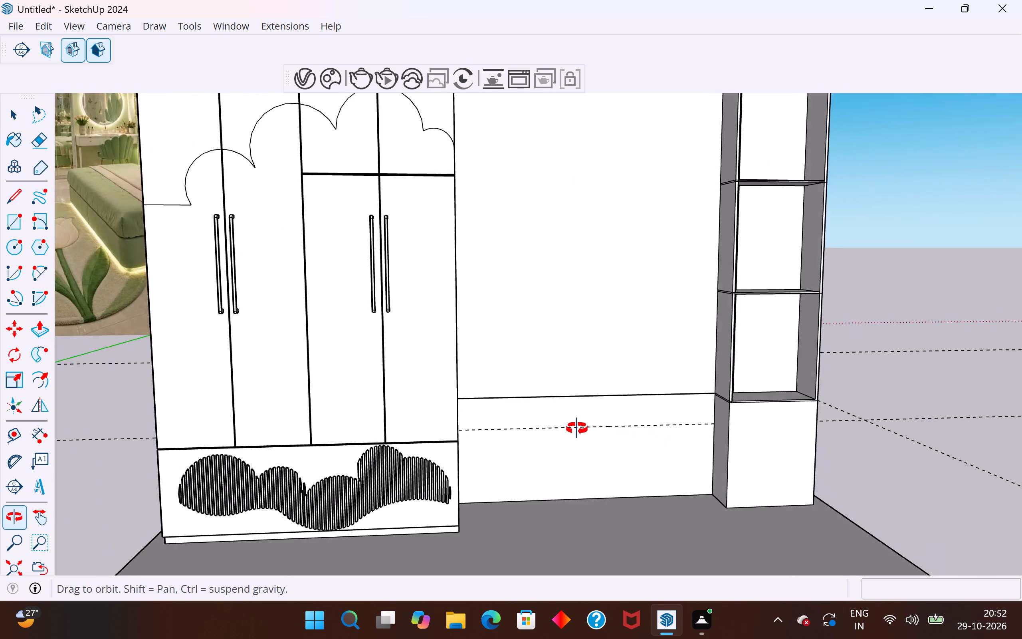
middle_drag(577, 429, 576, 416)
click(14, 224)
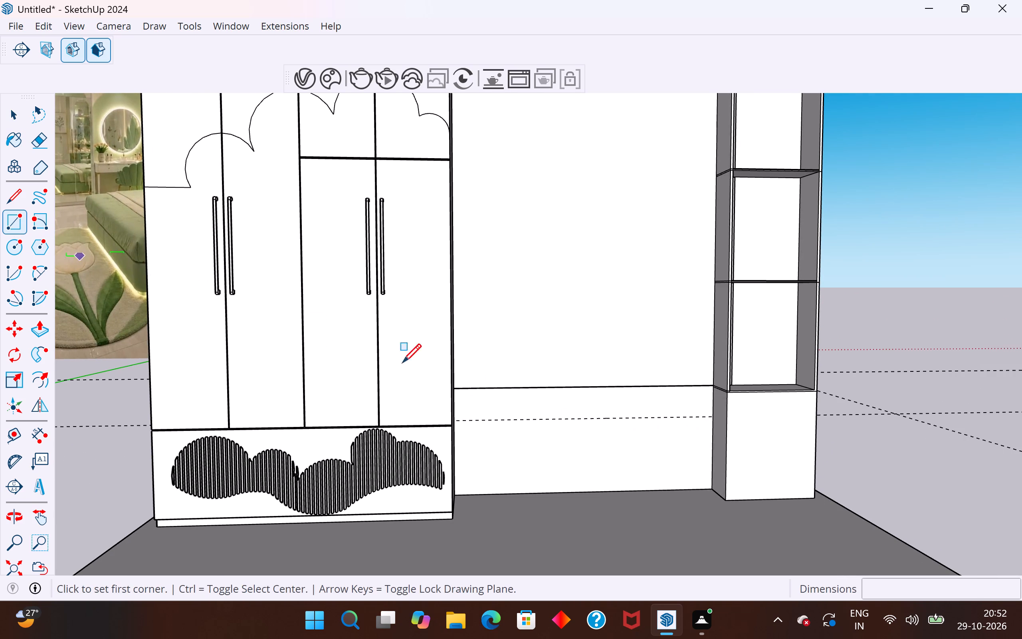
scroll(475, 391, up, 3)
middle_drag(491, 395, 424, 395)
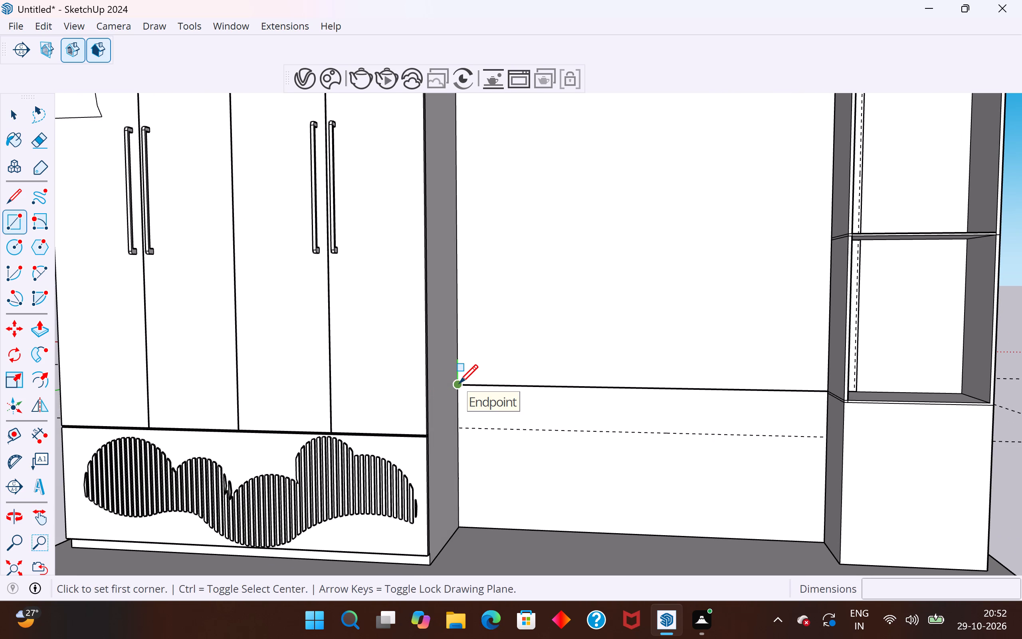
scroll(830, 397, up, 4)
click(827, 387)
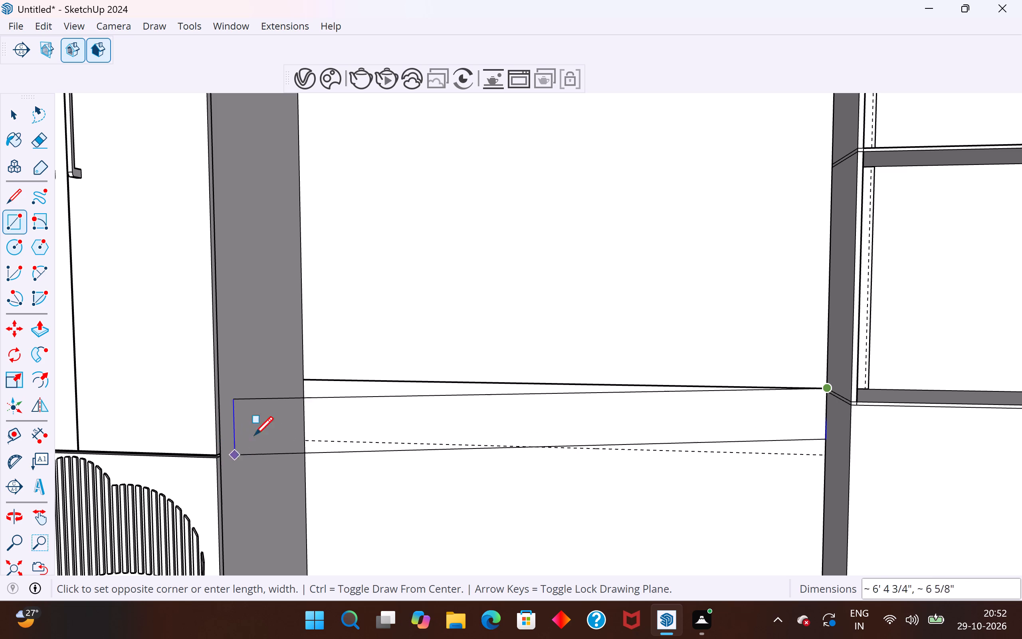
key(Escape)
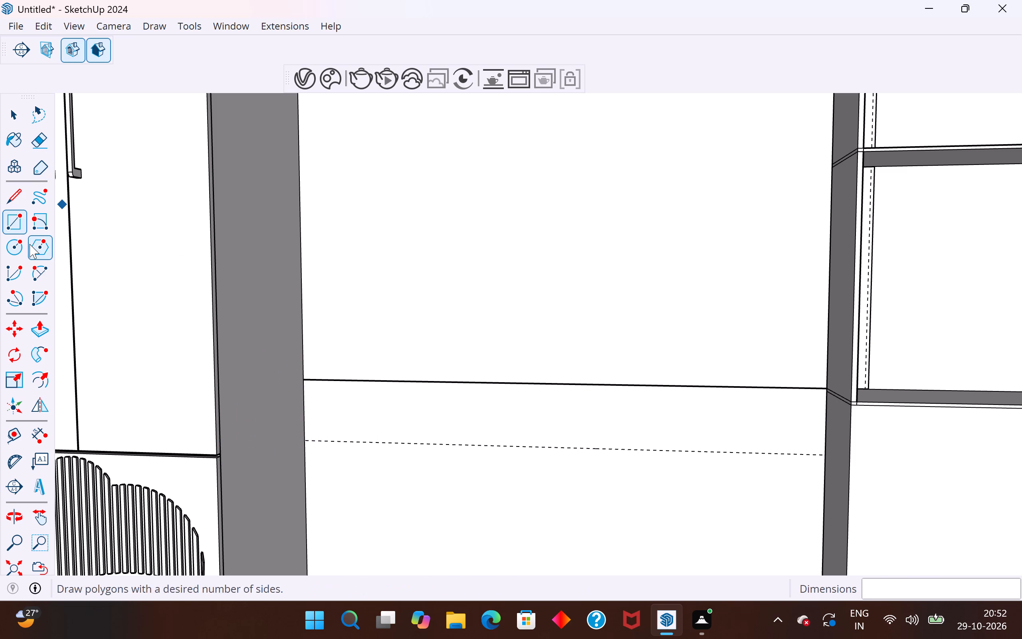
Draw two edges across the wardrobe's side to its front, from the wall line (about 1' 11 3/4" long) and from the guide.
click(19, 195)
click(304, 383)
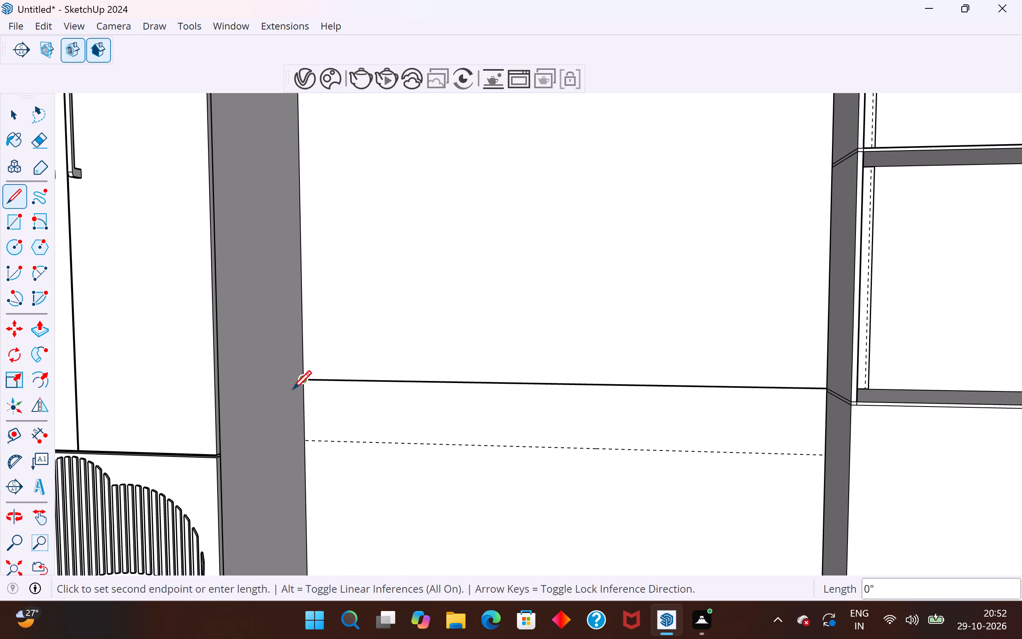
click(220, 406)
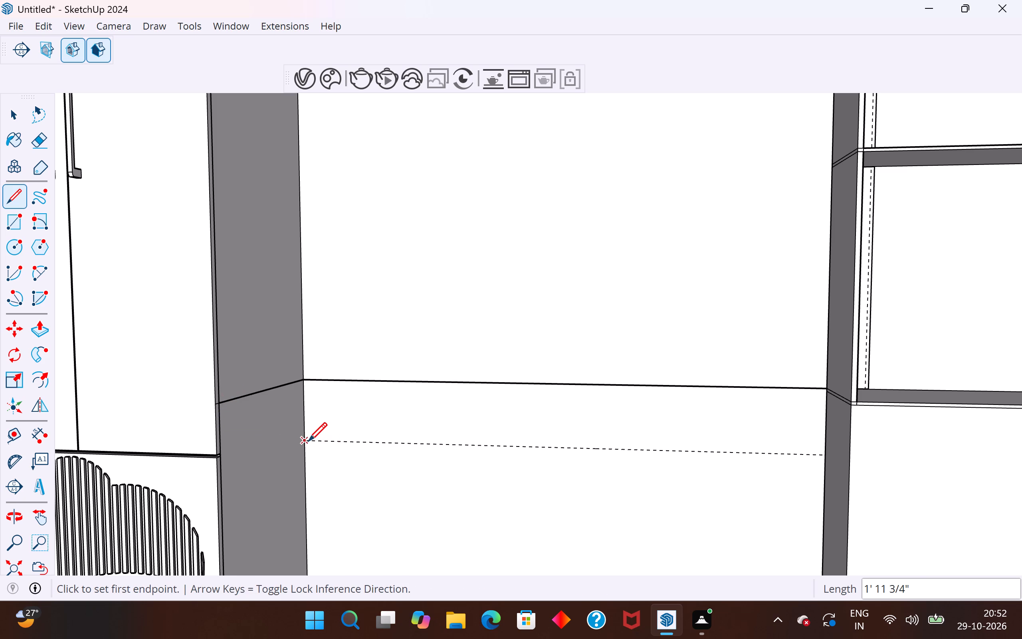
click(308, 441)
click(222, 475)
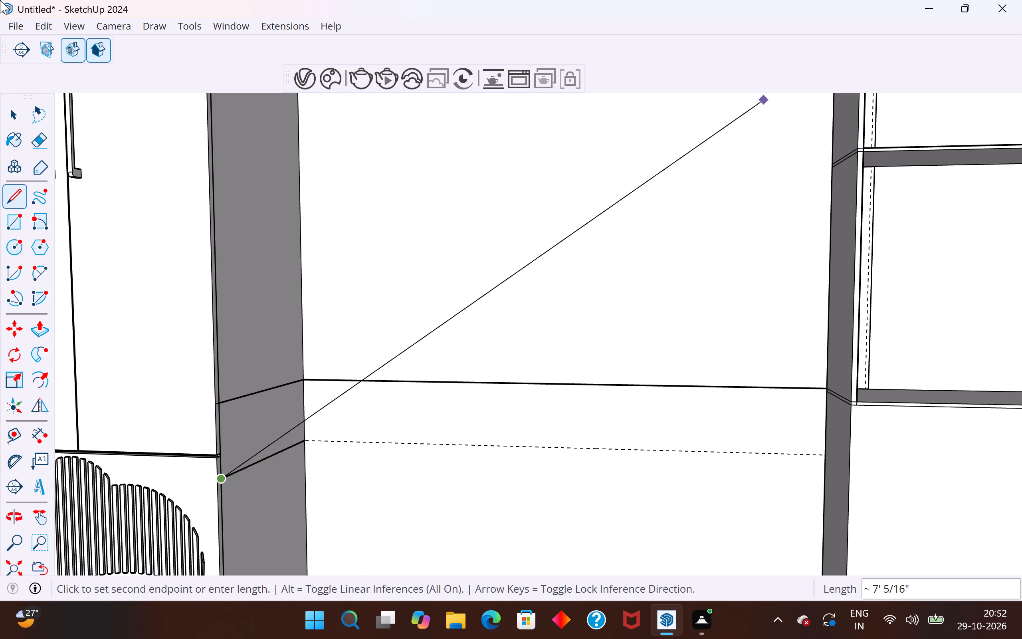
click(8, 112)
Trace the guide with a line along the back wall and continue it about 1' across the corner base cabinet's side.
click(11, 196)
scroll(467, 173, down, 5)
middle_drag(396, 283, 479, 317)
scroll(378, 365, up, 9)
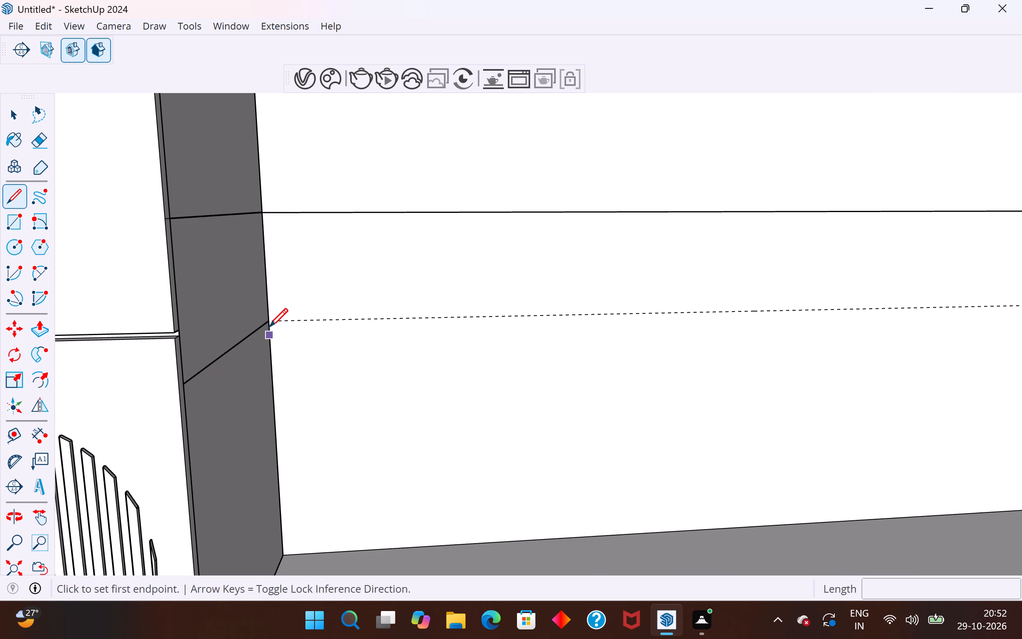
click(269, 323)
scroll(269, 323, down, 6)
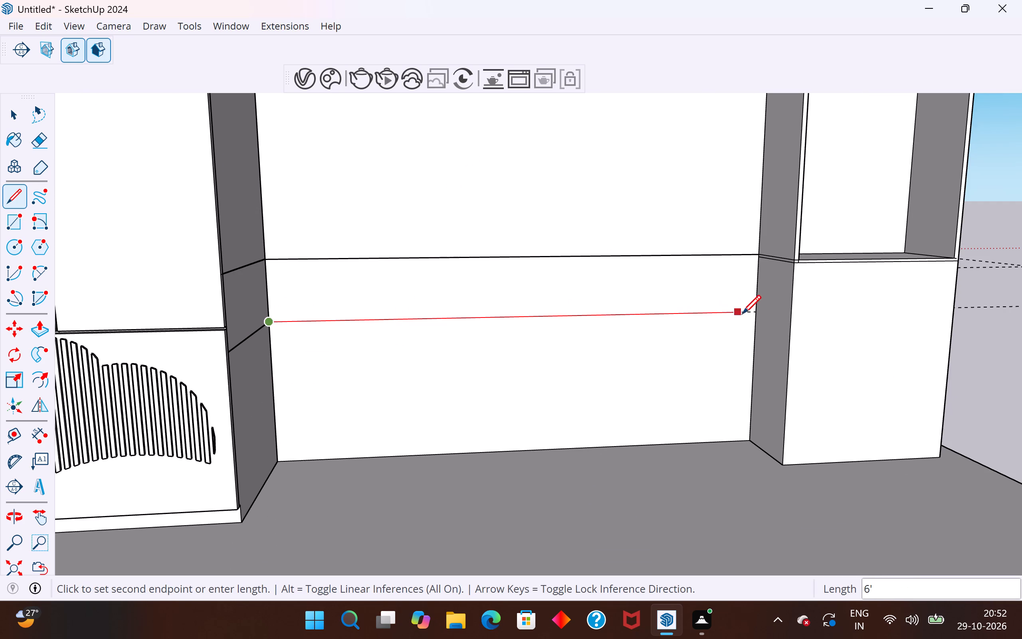
click(754, 314)
click(788, 323)
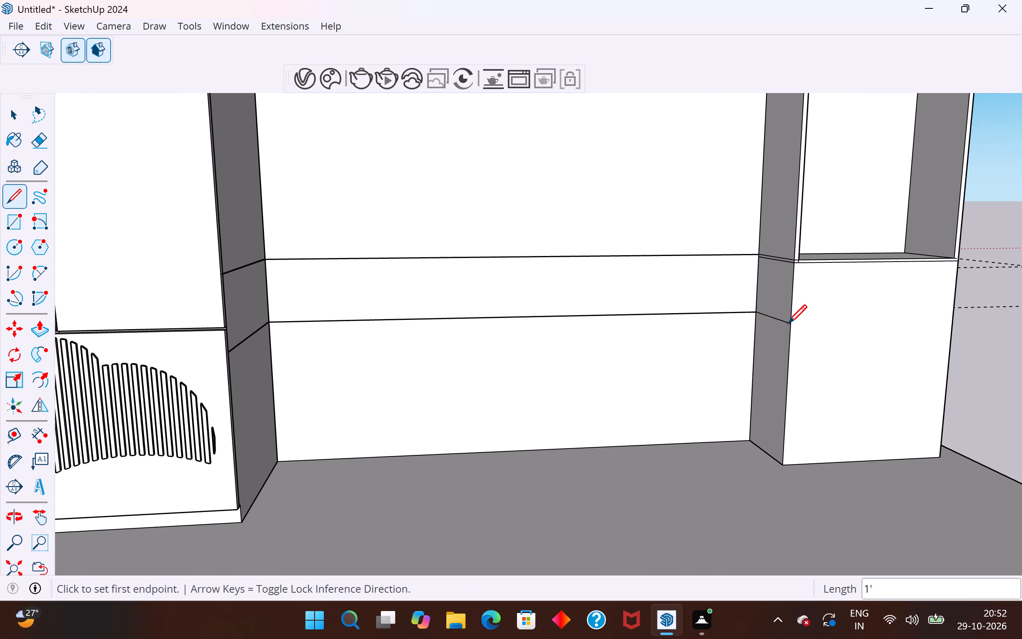
click(19, 117)
Draw a rectangle about 9 1/8" high over the wall strip between the two lines, from wardrobe to corner cabinet.
scroll(414, 351, down, 2)
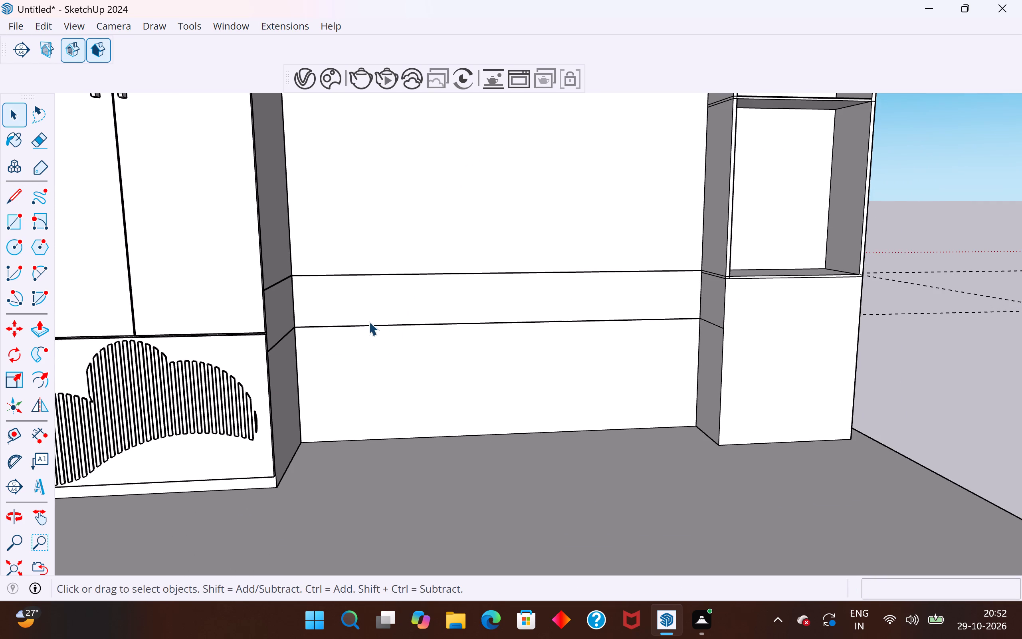
middle_drag(364, 321, 351, 354)
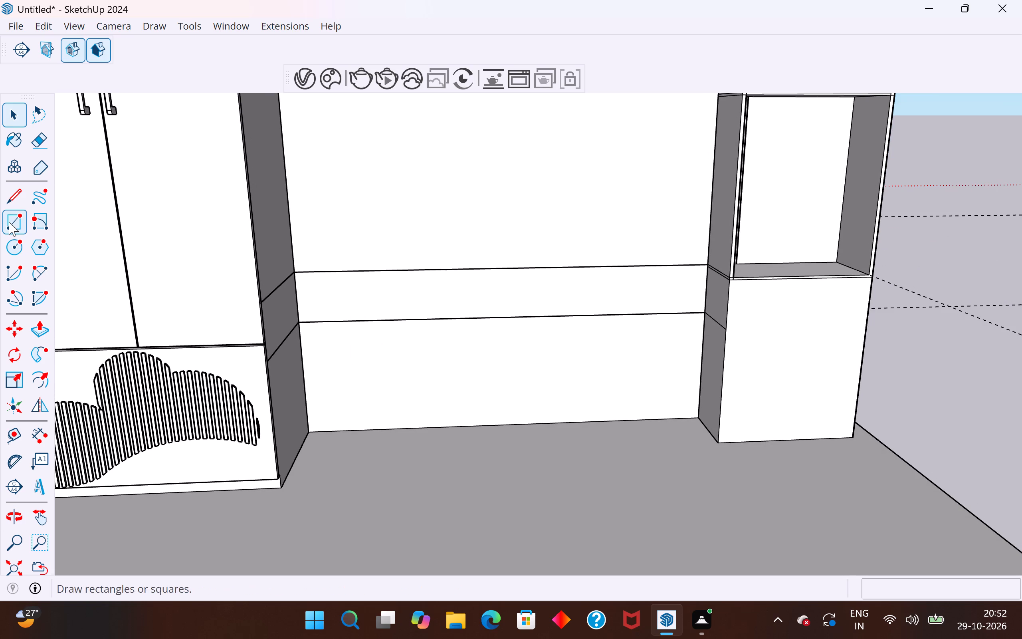
click(9, 222)
click(293, 272)
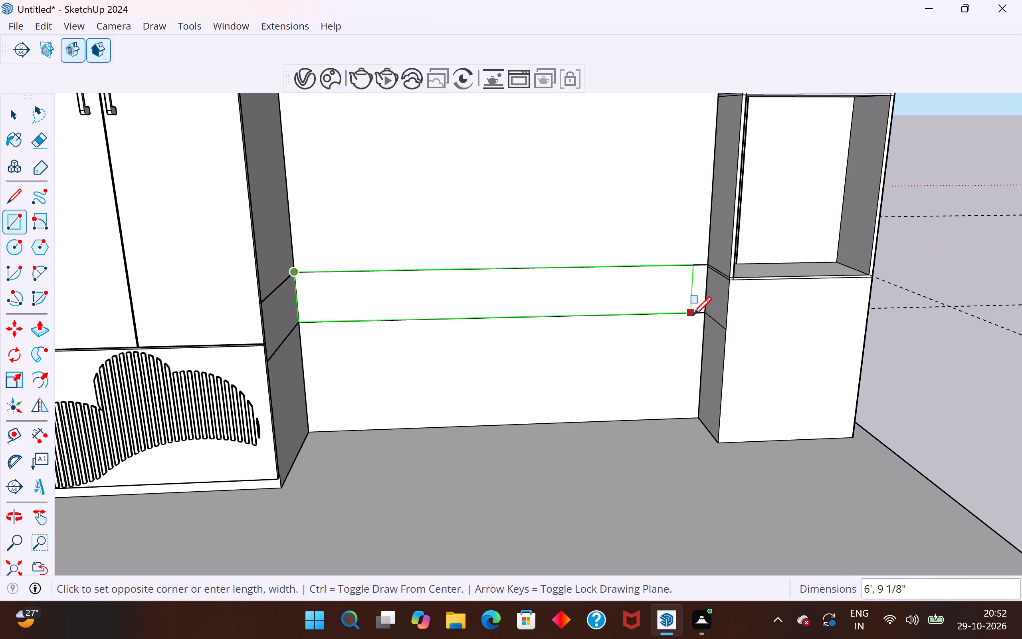
click(701, 313)
click(17, 119)
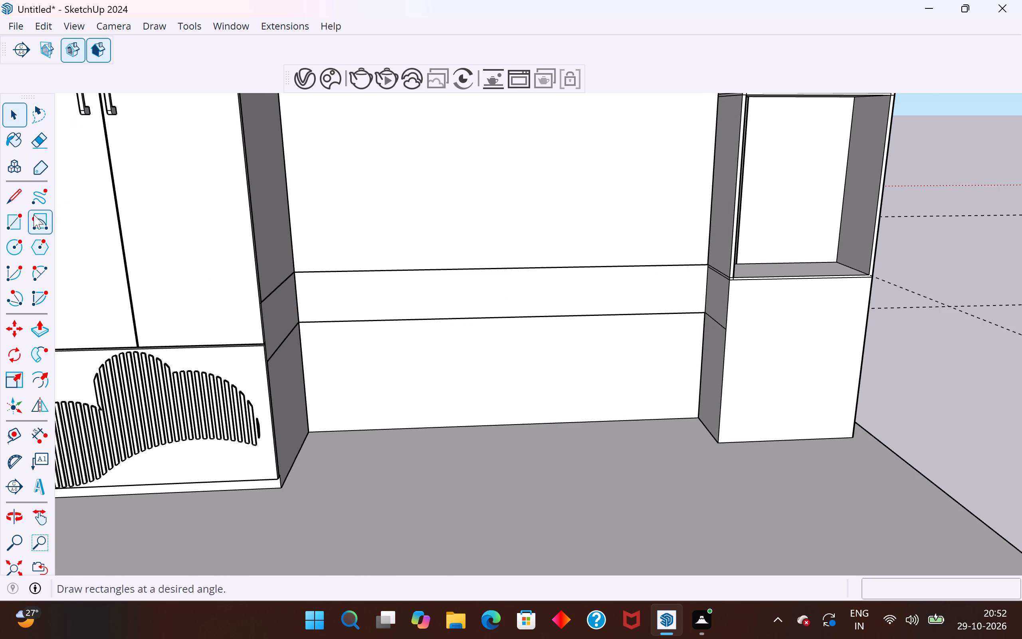
Push/Pull the wall strip out about 1' 11" to form the dressing table block between wardrobe and shelf unit.
click(44, 333)
click(349, 304)
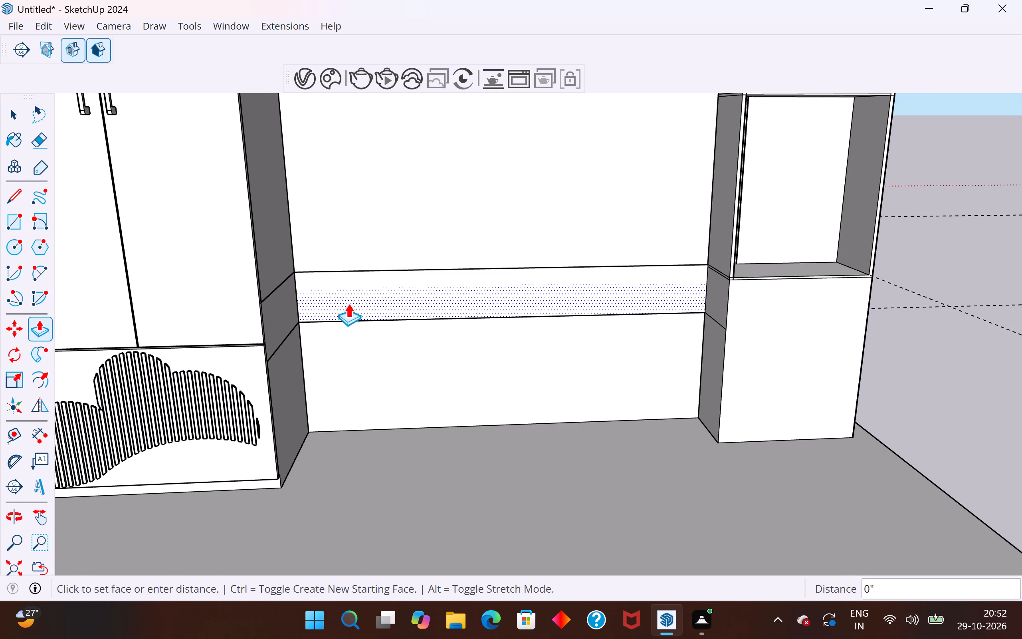
click(268, 349)
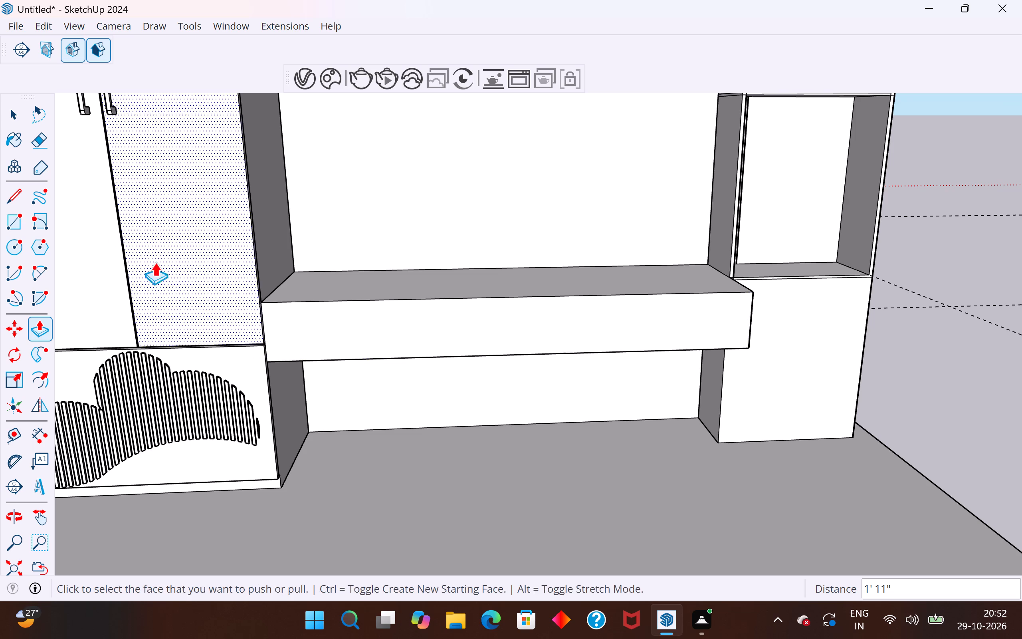
click(13, 120)
scroll(293, 295, down, 14)
click(568, 308)
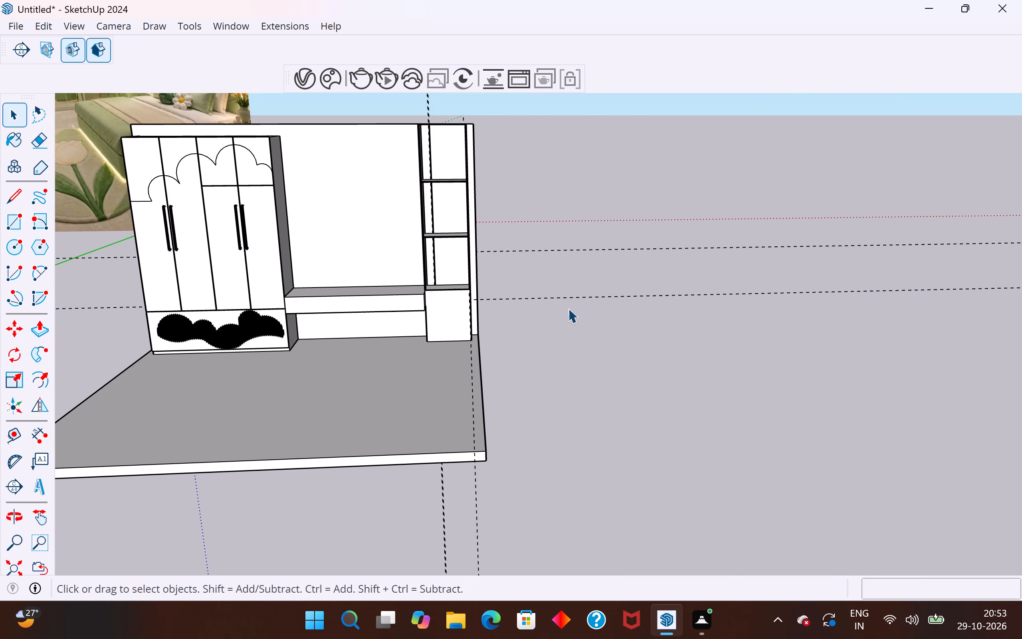
Hide the back wall group behind the wardrobe and the dressing table block.
middle_drag(251, 330, 451, 329)
scroll(637, 186, down, 4)
middle_drag(635, 203, 602, 215)
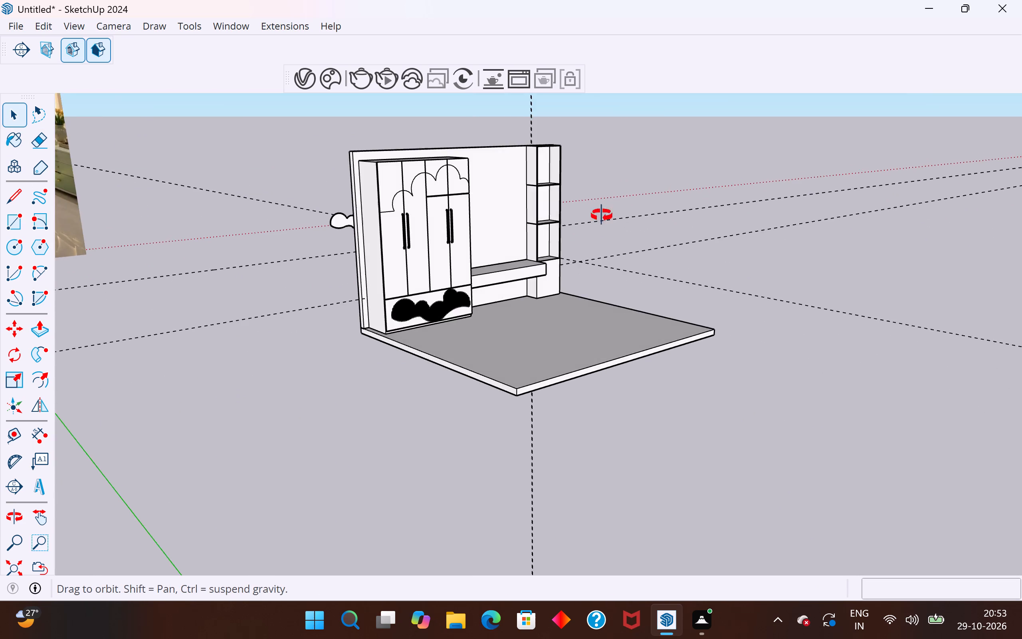
middle_drag(602, 215, 427, 244)
scroll(489, 272, up, 4)
click(517, 202)
right_click(517, 202)
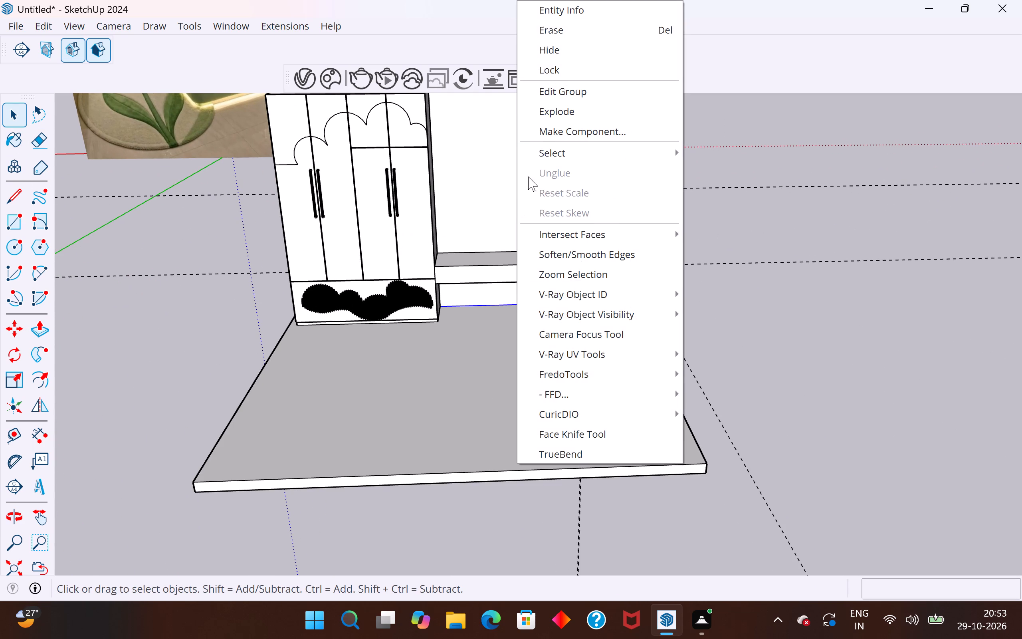
click(563, 48)
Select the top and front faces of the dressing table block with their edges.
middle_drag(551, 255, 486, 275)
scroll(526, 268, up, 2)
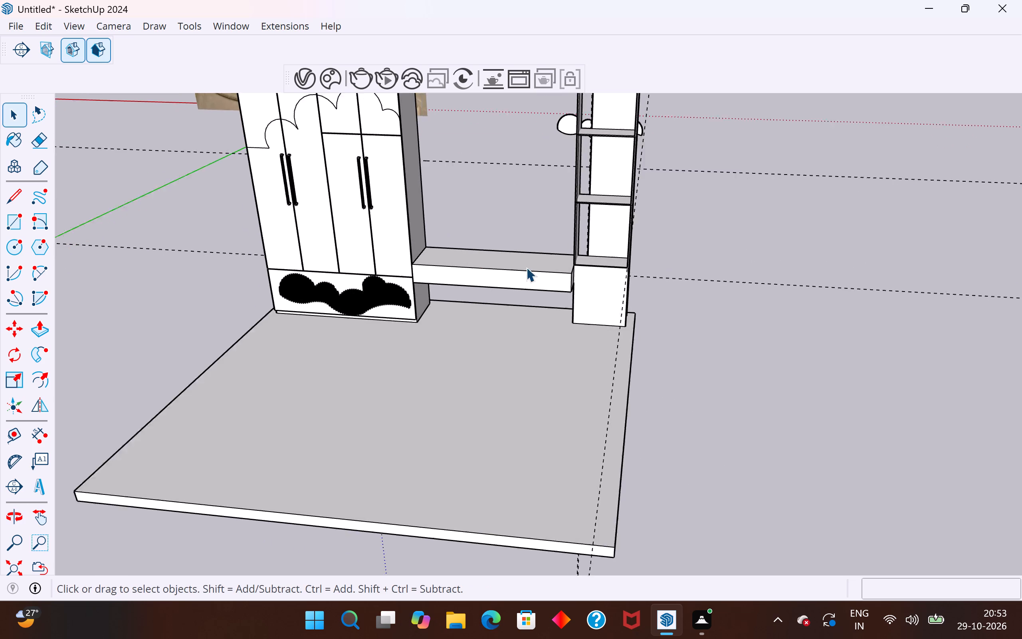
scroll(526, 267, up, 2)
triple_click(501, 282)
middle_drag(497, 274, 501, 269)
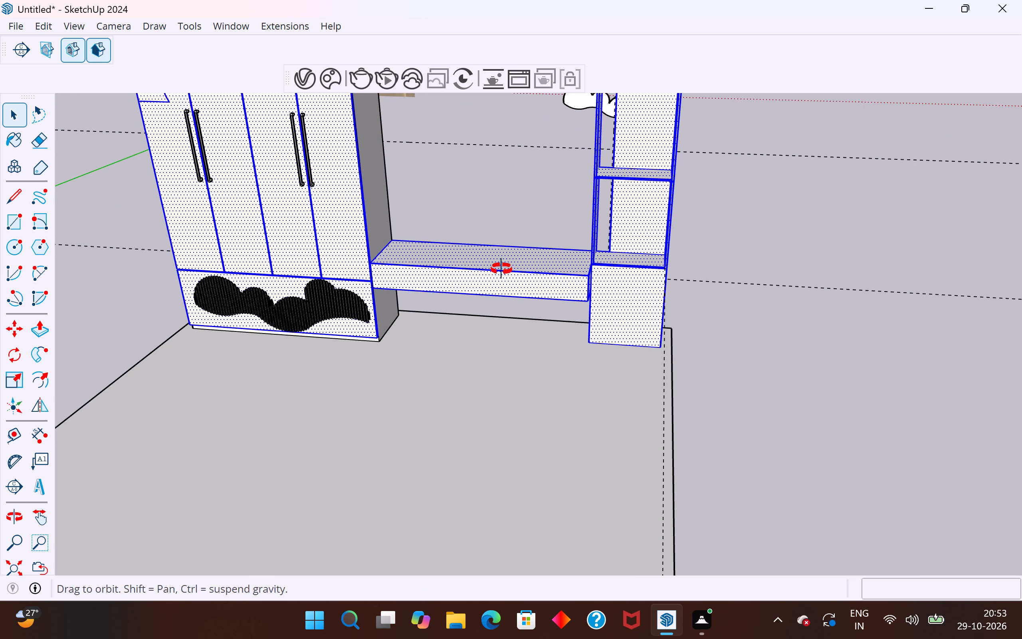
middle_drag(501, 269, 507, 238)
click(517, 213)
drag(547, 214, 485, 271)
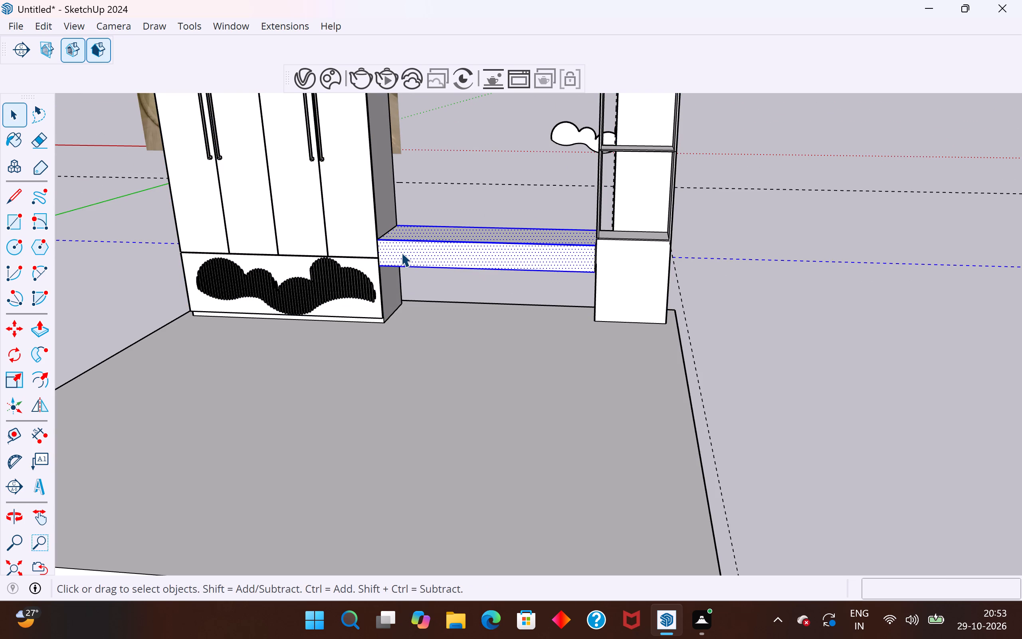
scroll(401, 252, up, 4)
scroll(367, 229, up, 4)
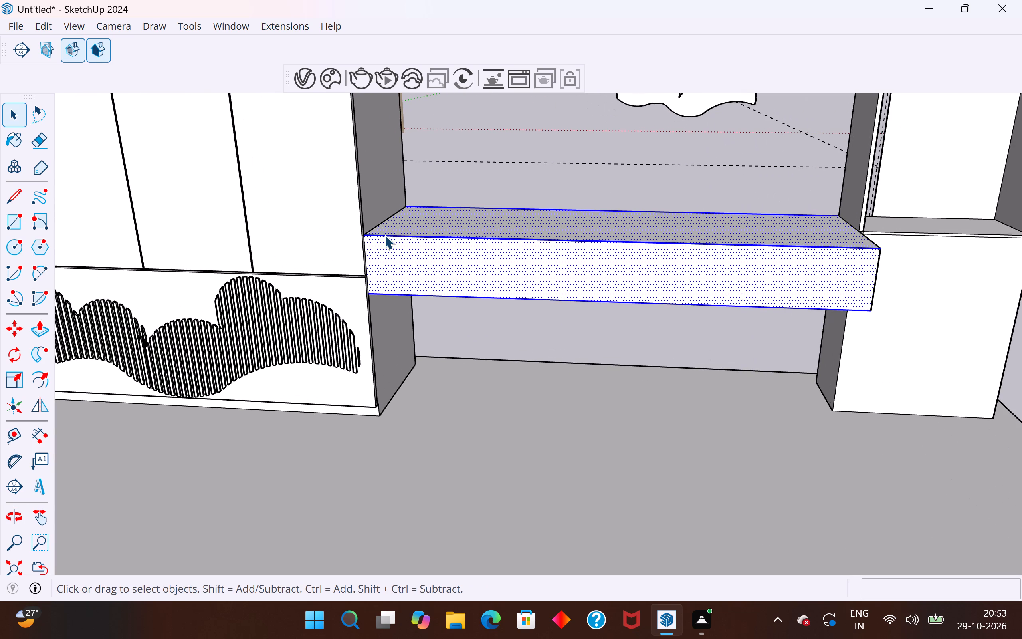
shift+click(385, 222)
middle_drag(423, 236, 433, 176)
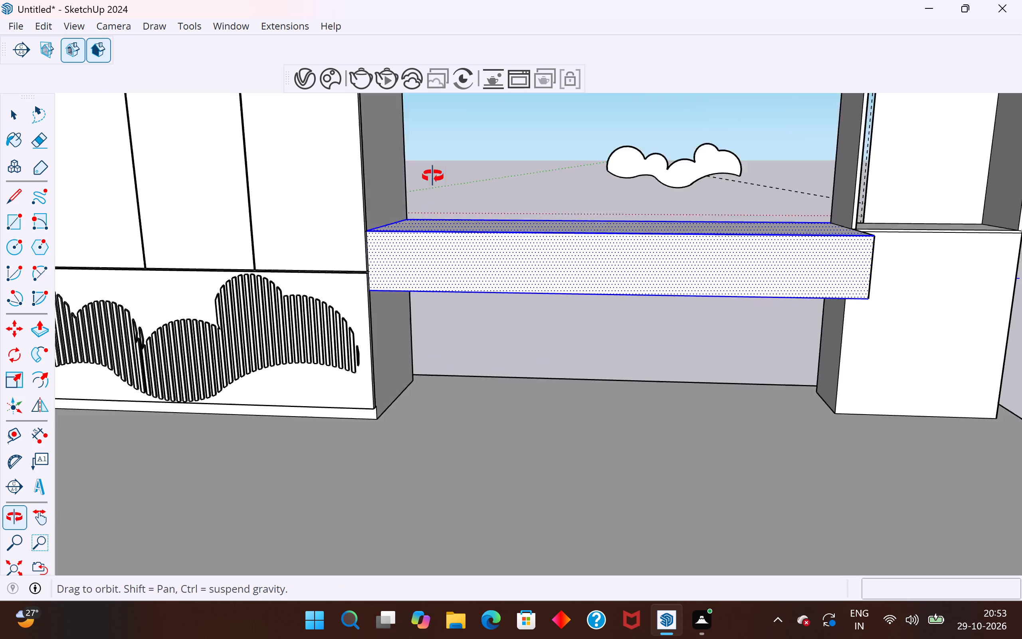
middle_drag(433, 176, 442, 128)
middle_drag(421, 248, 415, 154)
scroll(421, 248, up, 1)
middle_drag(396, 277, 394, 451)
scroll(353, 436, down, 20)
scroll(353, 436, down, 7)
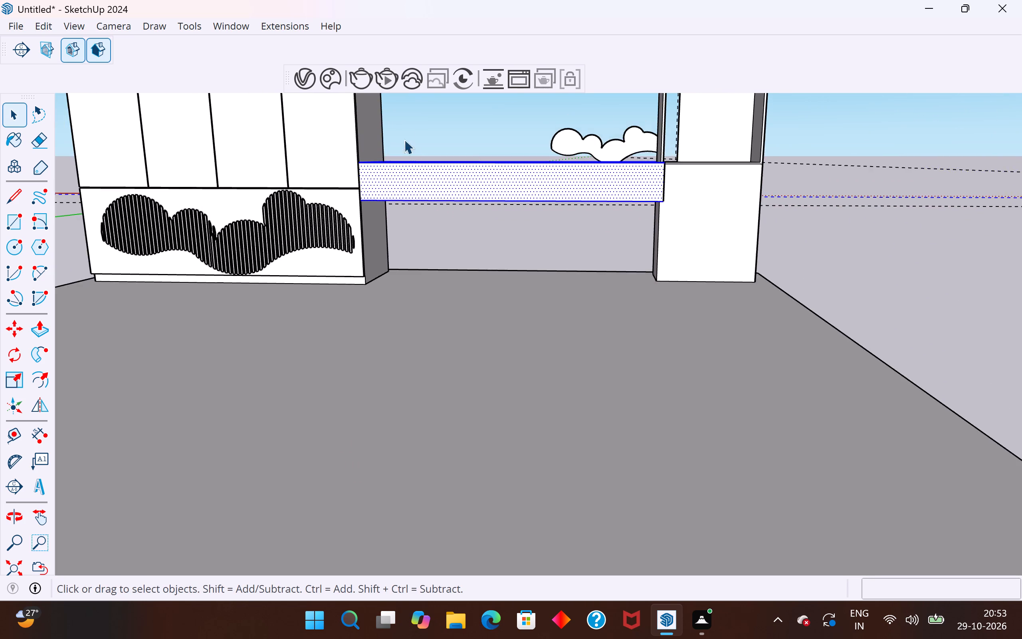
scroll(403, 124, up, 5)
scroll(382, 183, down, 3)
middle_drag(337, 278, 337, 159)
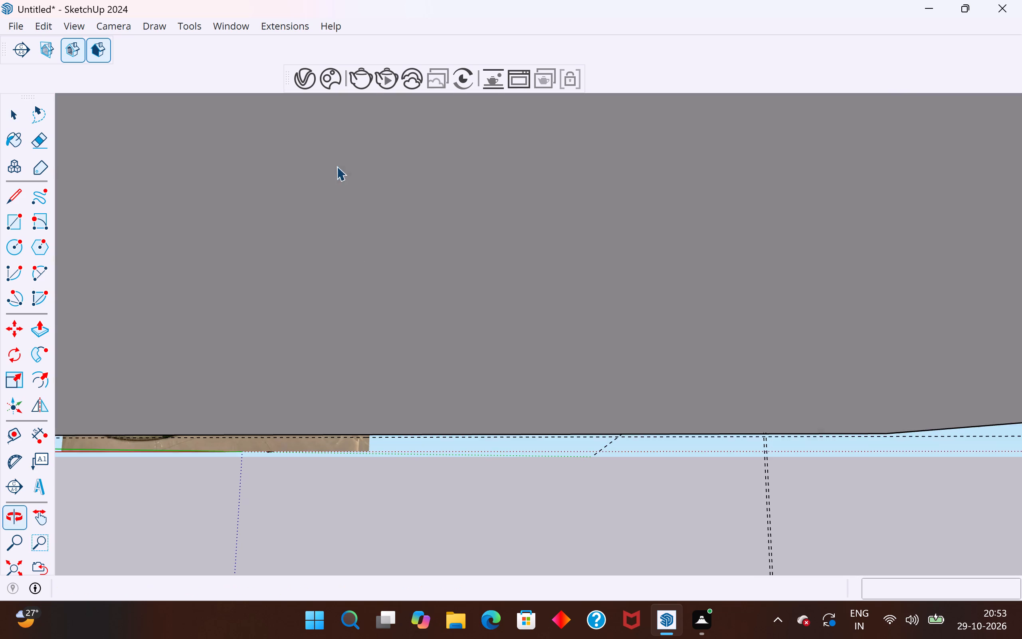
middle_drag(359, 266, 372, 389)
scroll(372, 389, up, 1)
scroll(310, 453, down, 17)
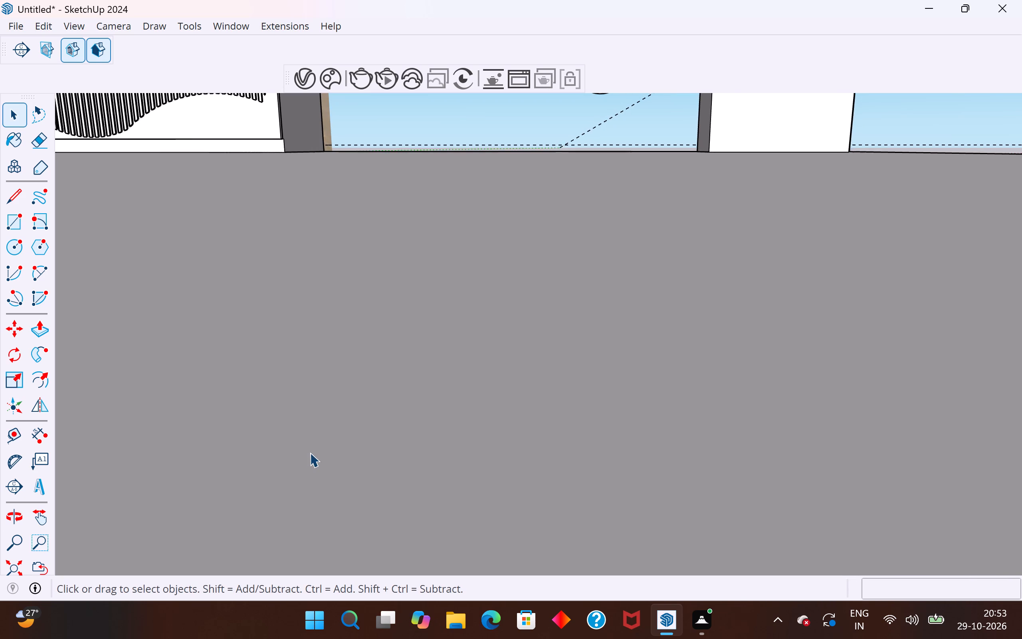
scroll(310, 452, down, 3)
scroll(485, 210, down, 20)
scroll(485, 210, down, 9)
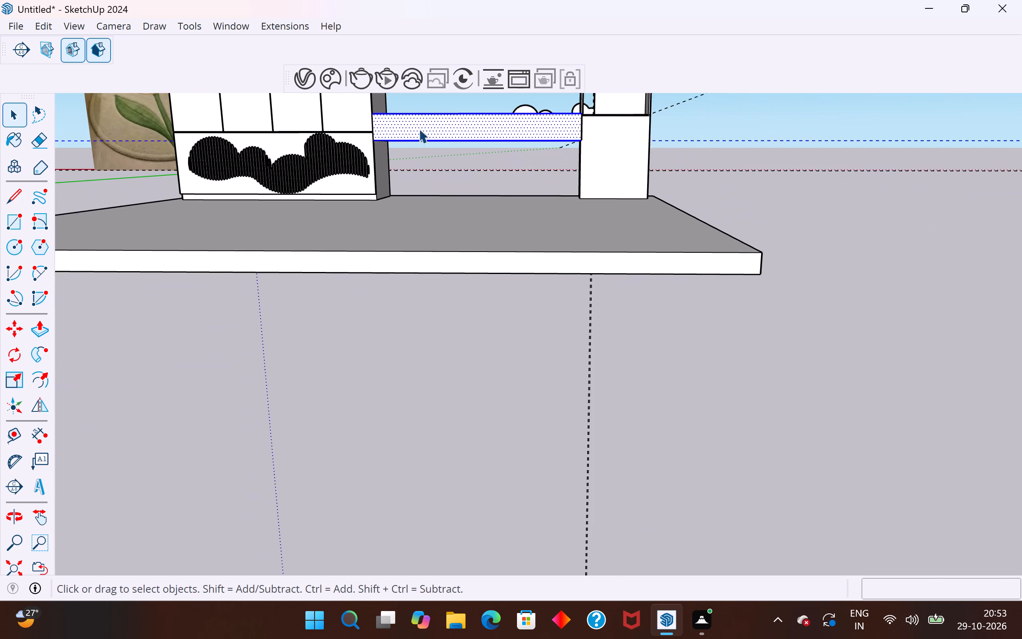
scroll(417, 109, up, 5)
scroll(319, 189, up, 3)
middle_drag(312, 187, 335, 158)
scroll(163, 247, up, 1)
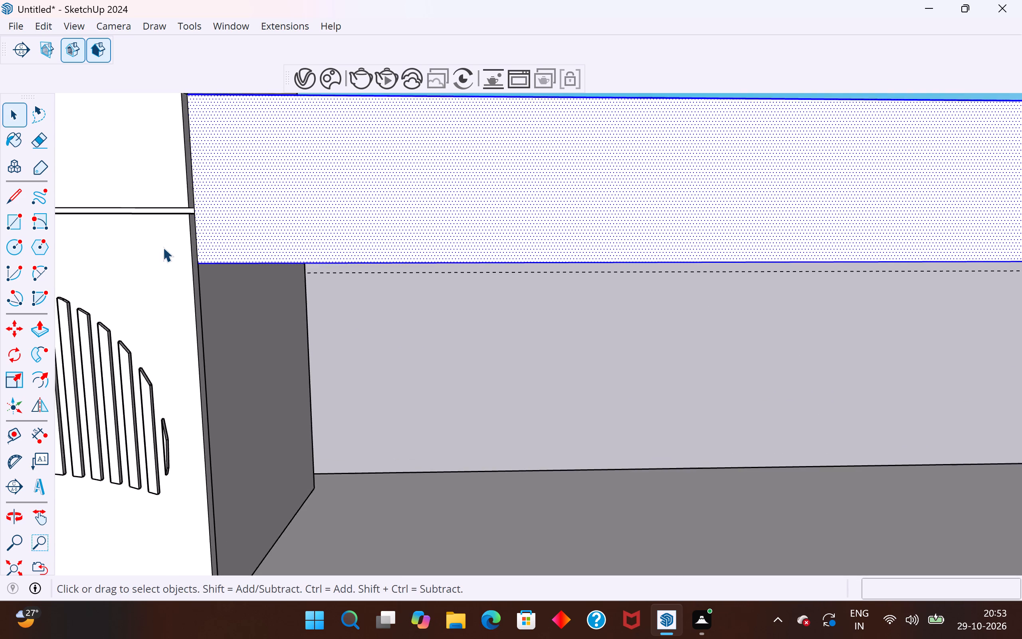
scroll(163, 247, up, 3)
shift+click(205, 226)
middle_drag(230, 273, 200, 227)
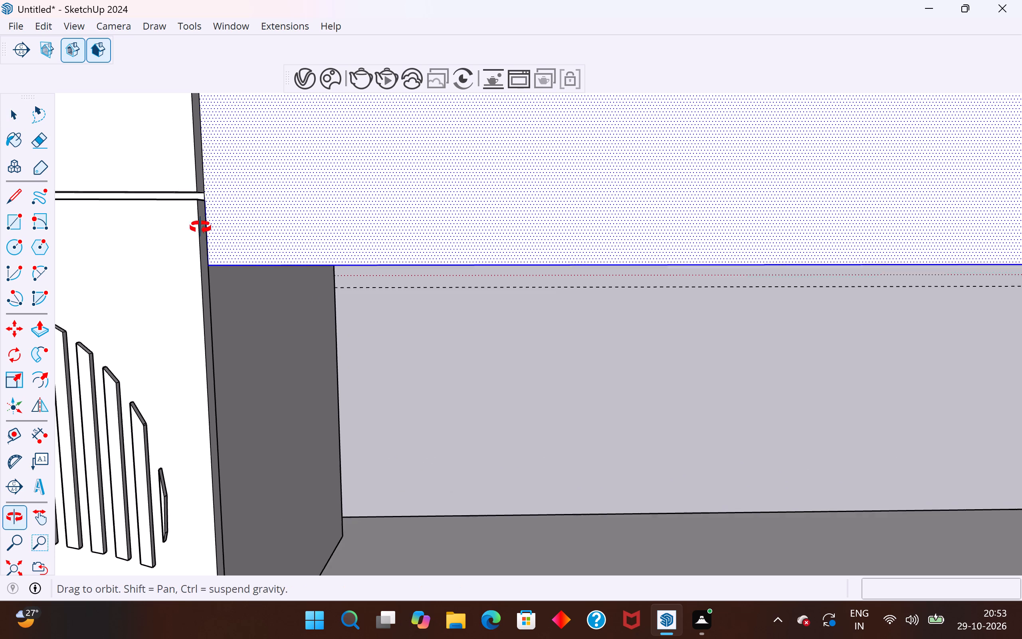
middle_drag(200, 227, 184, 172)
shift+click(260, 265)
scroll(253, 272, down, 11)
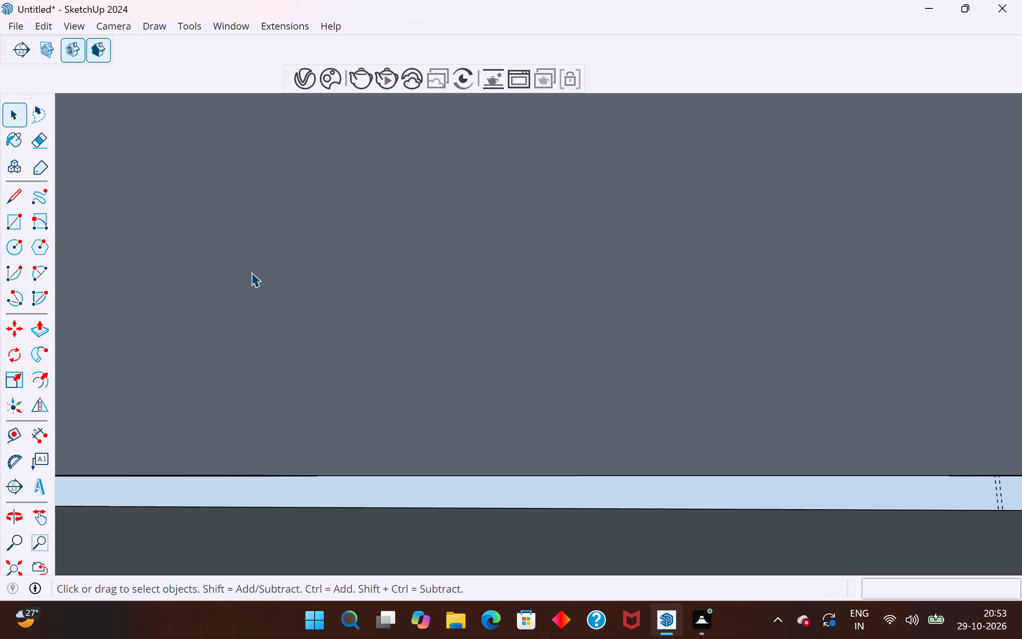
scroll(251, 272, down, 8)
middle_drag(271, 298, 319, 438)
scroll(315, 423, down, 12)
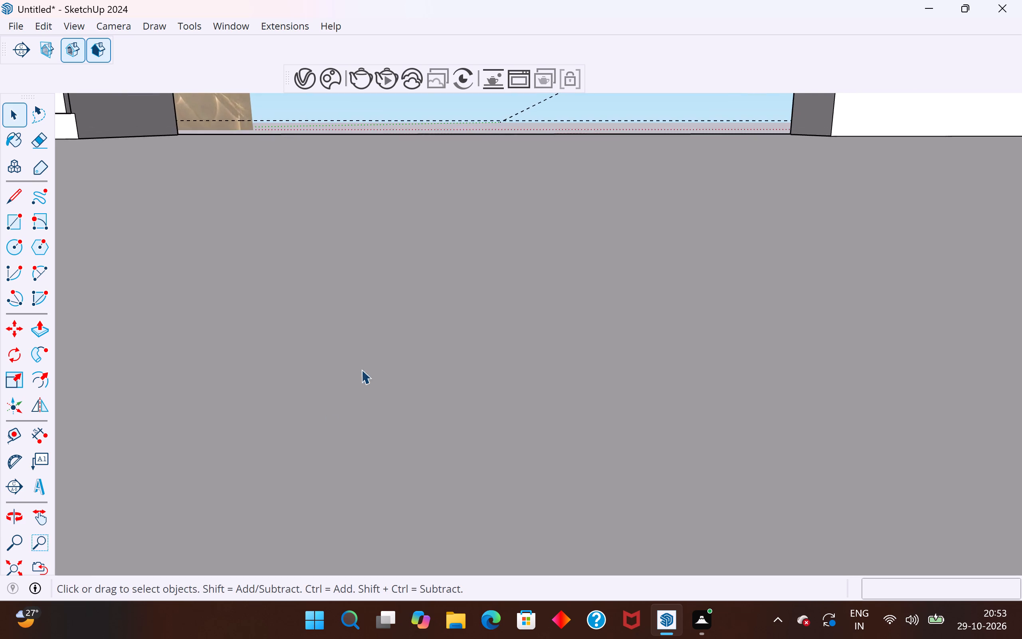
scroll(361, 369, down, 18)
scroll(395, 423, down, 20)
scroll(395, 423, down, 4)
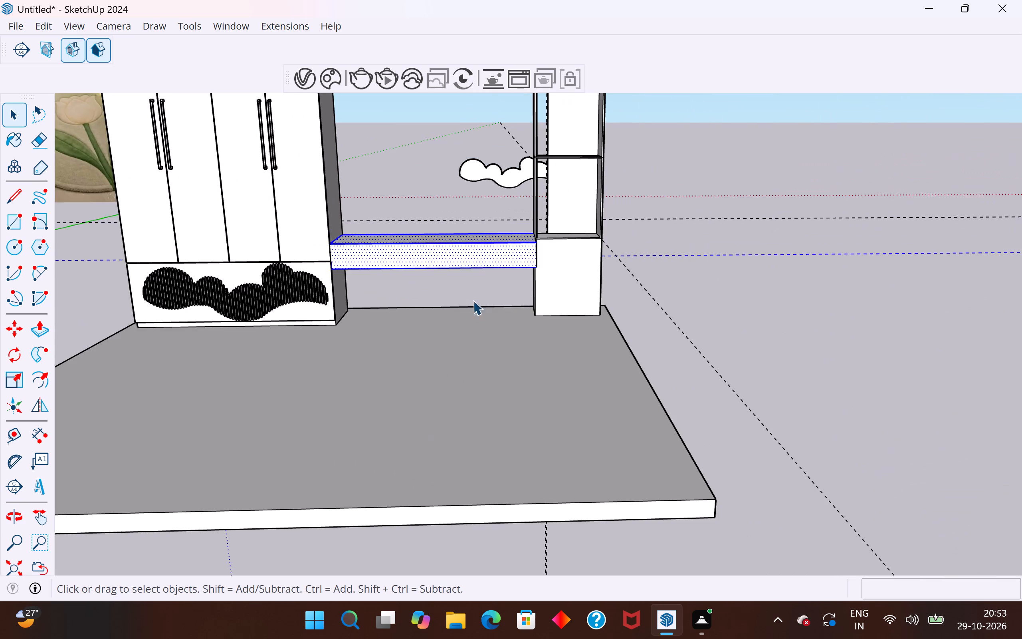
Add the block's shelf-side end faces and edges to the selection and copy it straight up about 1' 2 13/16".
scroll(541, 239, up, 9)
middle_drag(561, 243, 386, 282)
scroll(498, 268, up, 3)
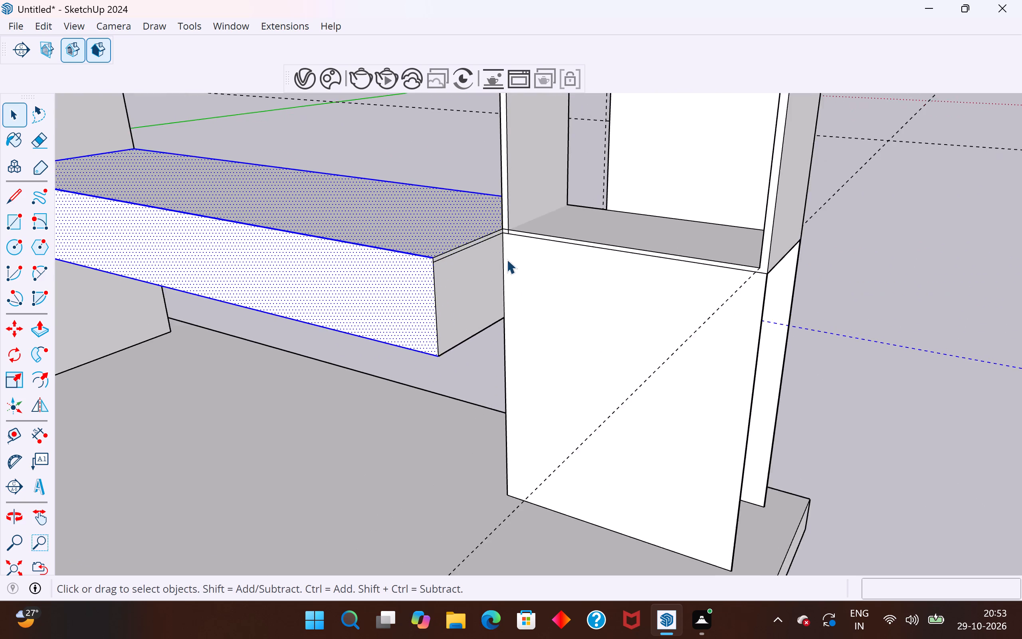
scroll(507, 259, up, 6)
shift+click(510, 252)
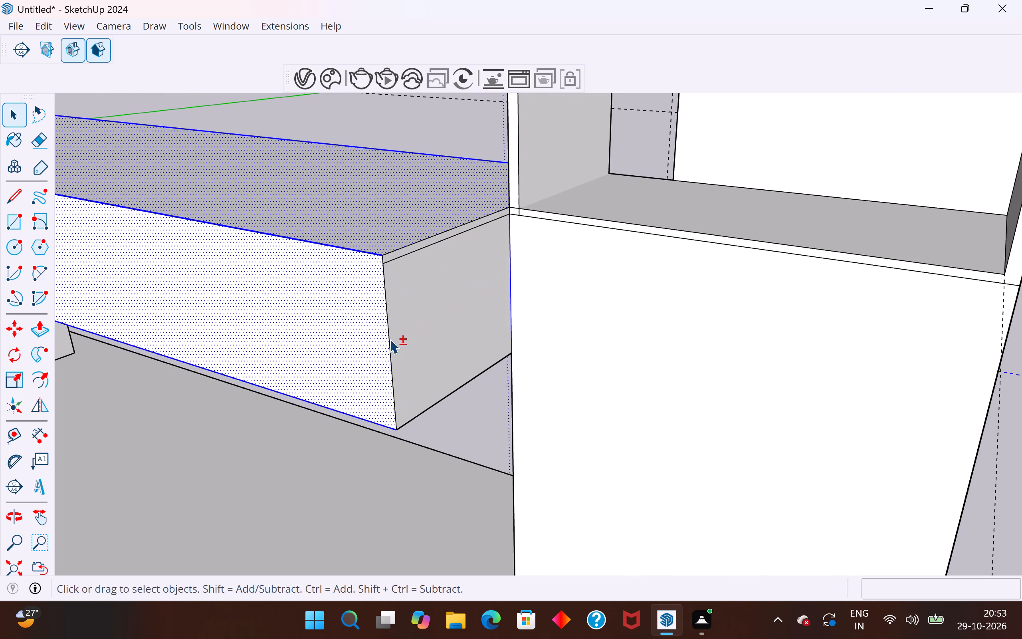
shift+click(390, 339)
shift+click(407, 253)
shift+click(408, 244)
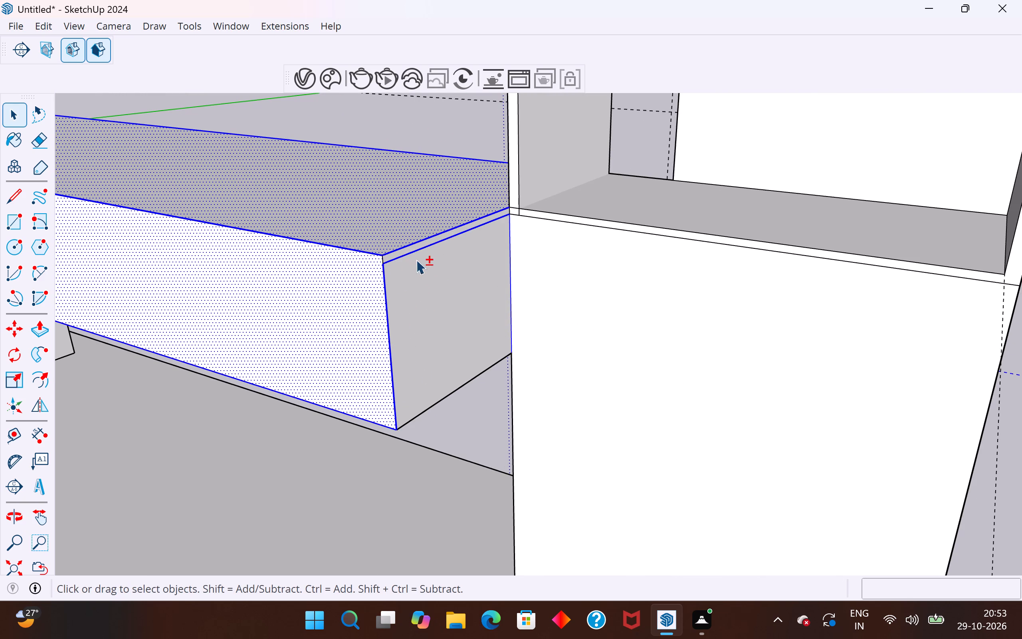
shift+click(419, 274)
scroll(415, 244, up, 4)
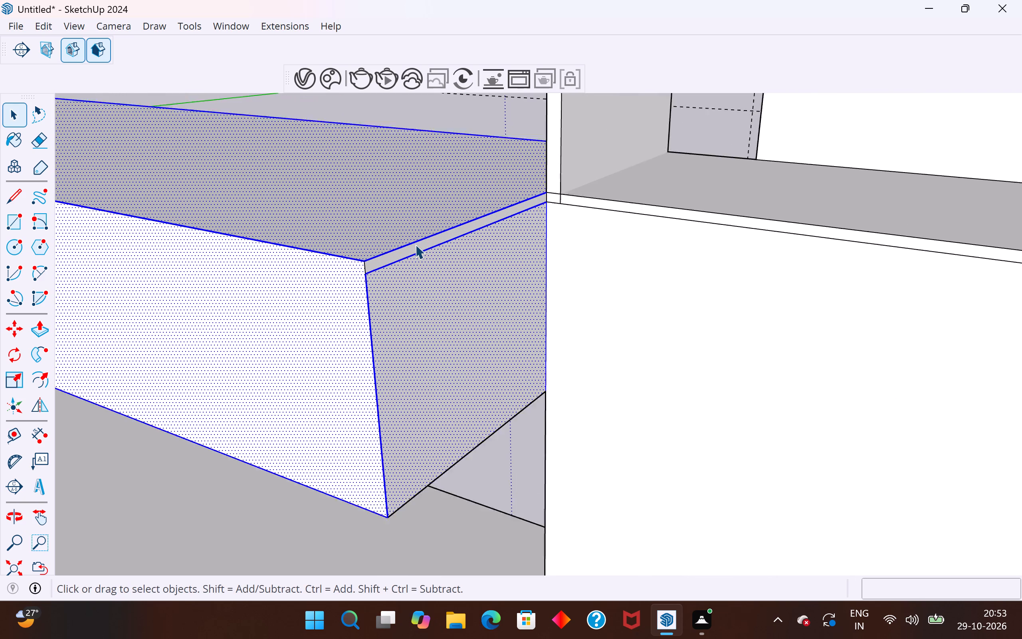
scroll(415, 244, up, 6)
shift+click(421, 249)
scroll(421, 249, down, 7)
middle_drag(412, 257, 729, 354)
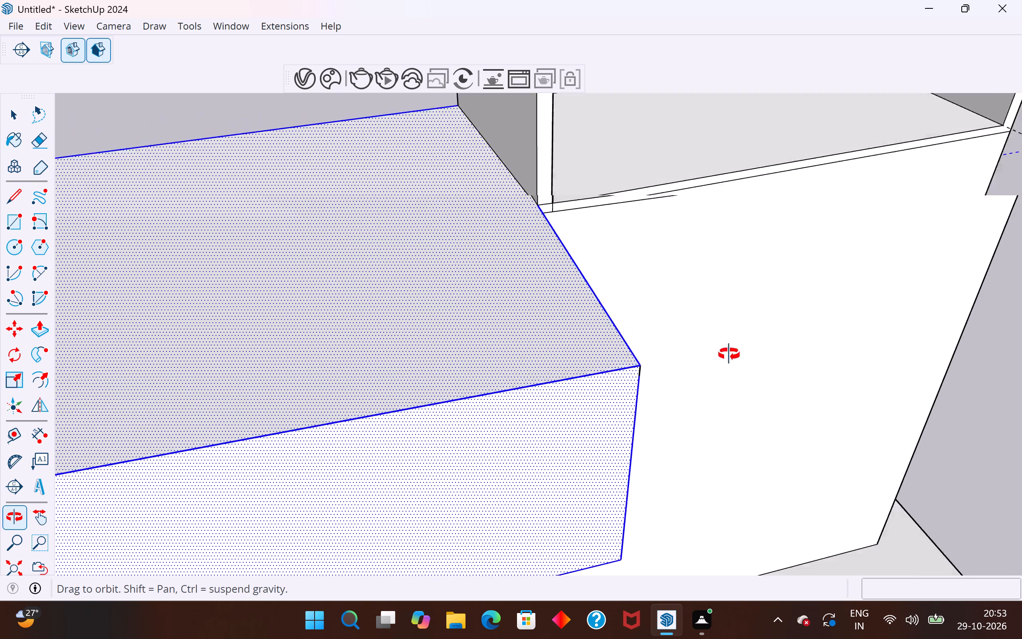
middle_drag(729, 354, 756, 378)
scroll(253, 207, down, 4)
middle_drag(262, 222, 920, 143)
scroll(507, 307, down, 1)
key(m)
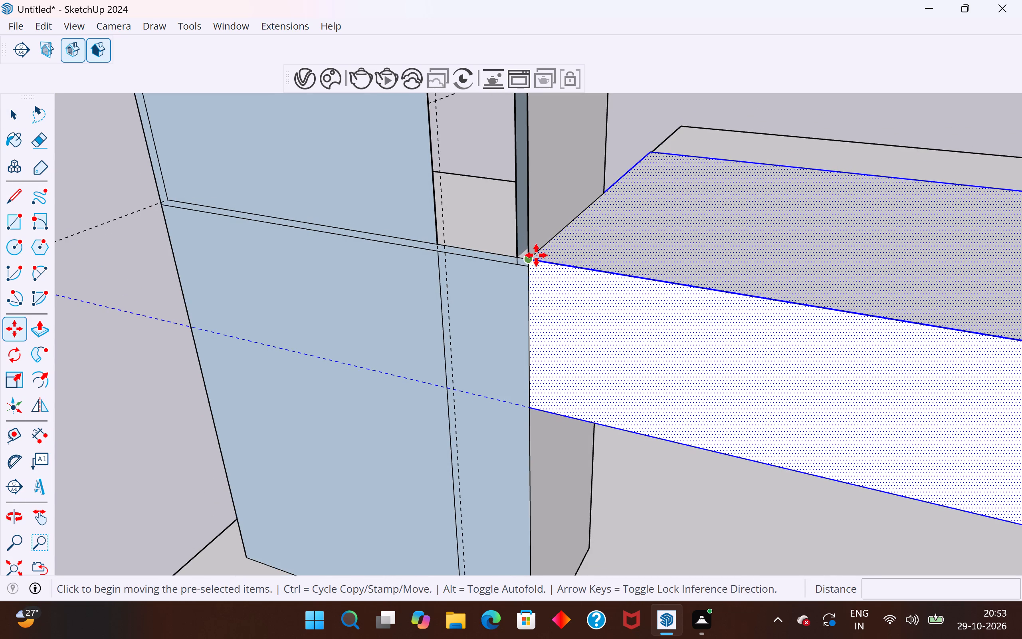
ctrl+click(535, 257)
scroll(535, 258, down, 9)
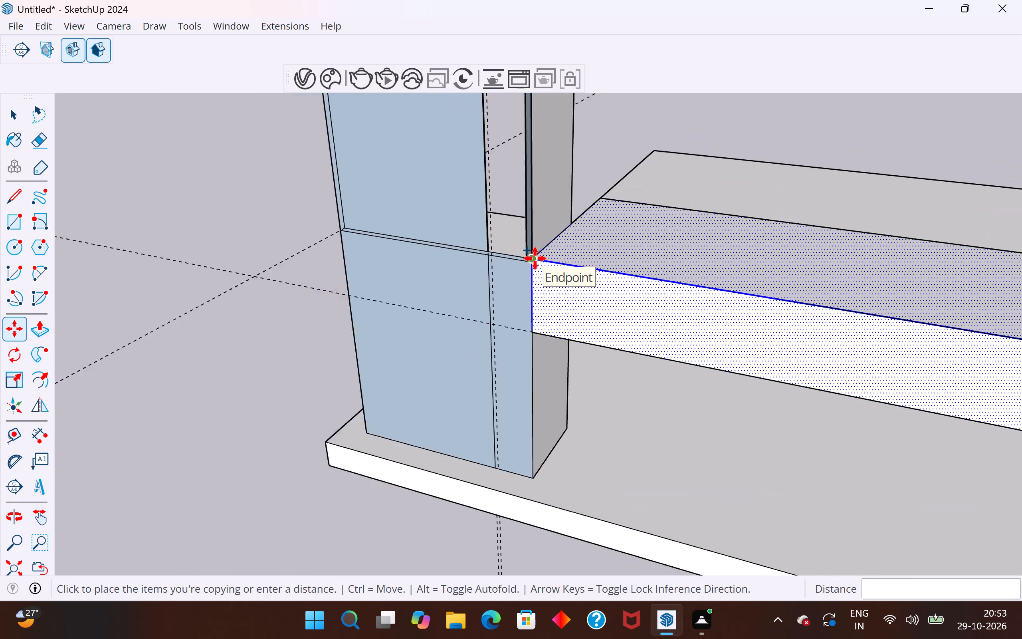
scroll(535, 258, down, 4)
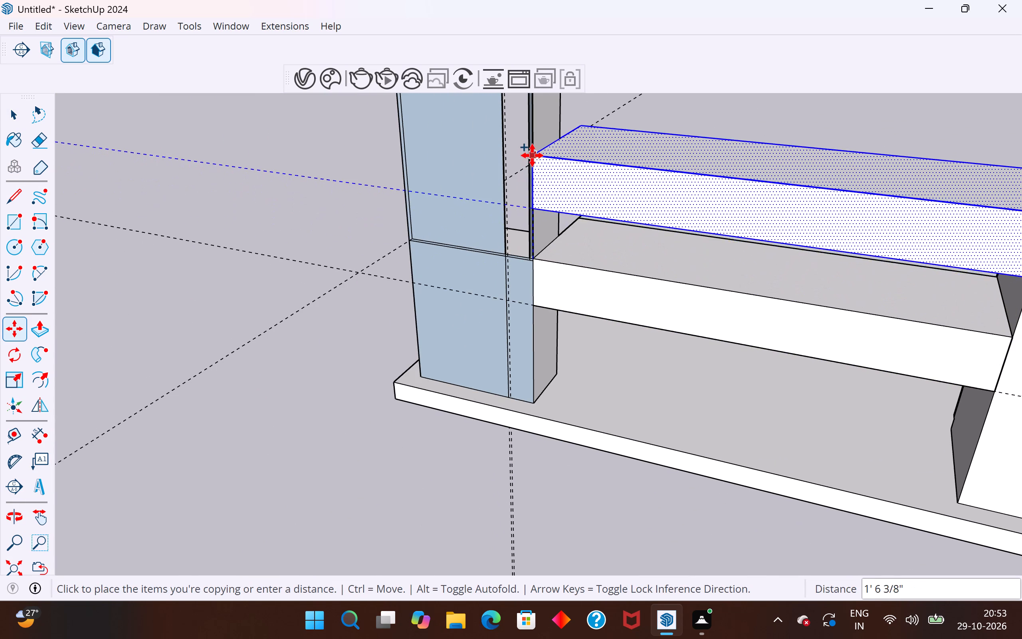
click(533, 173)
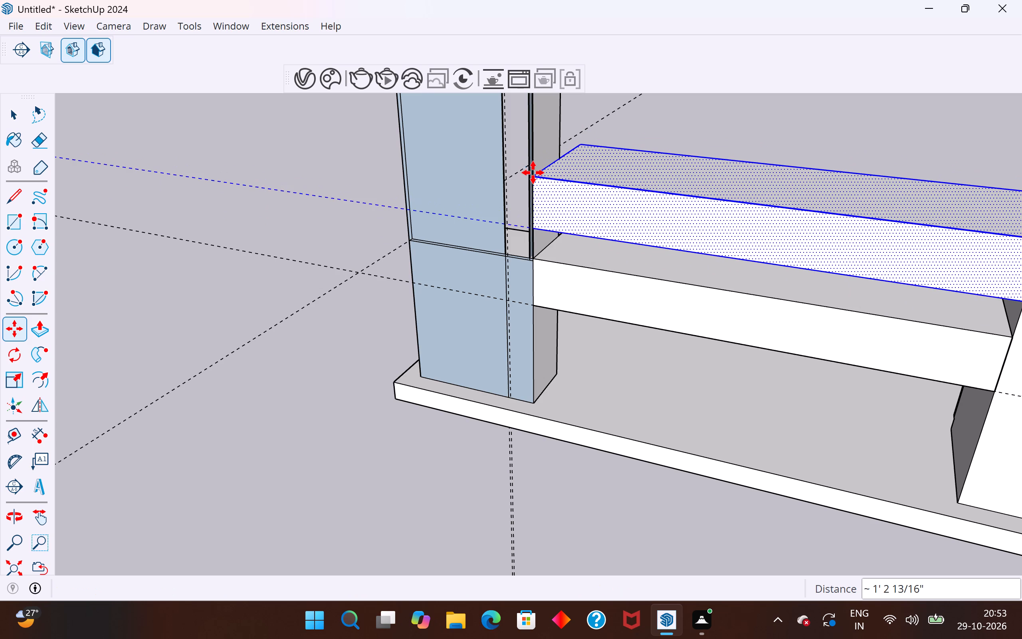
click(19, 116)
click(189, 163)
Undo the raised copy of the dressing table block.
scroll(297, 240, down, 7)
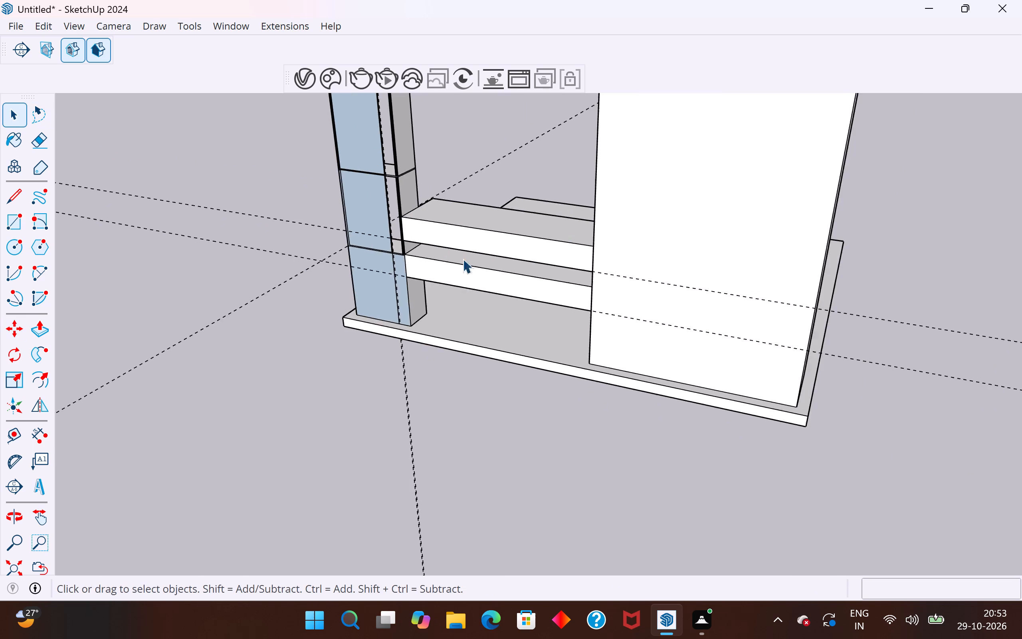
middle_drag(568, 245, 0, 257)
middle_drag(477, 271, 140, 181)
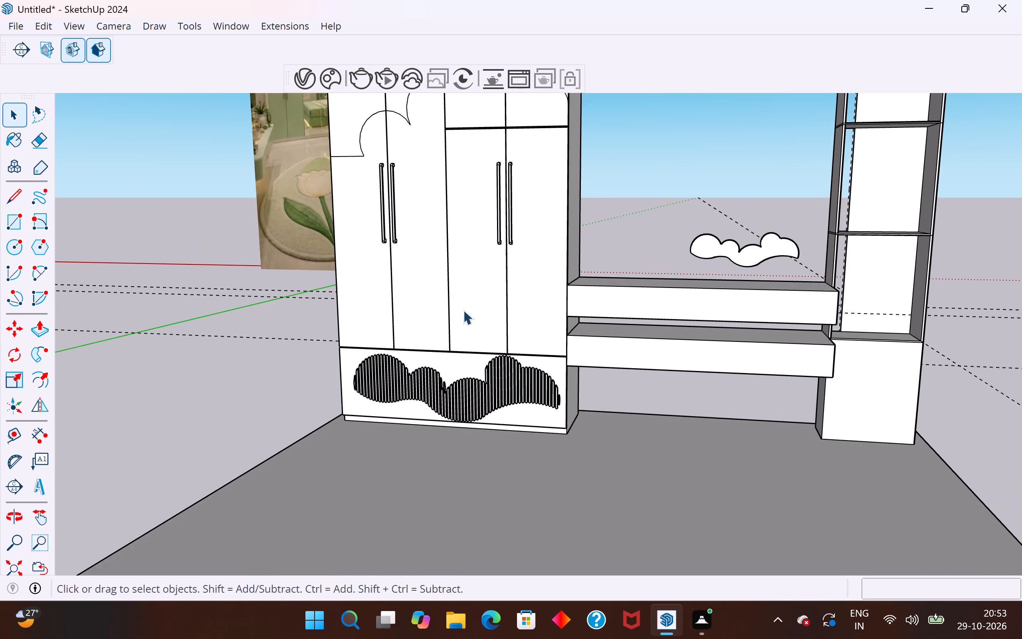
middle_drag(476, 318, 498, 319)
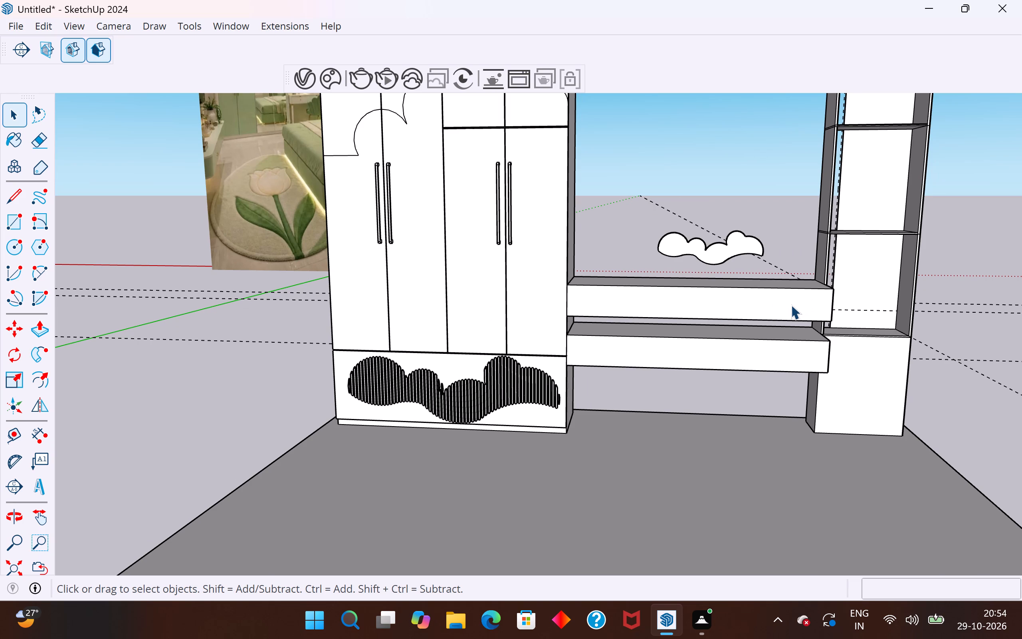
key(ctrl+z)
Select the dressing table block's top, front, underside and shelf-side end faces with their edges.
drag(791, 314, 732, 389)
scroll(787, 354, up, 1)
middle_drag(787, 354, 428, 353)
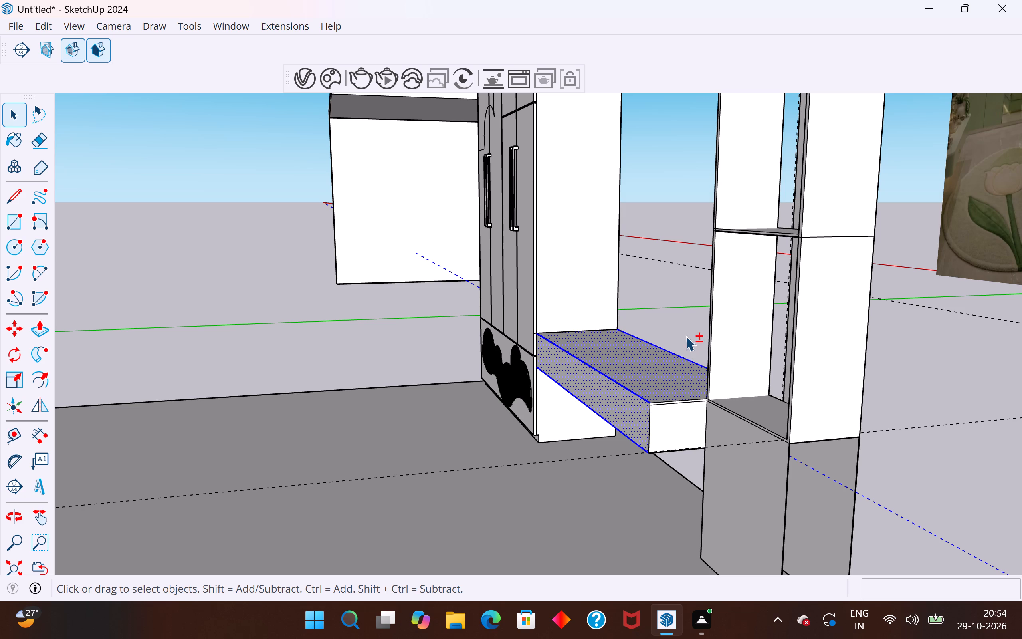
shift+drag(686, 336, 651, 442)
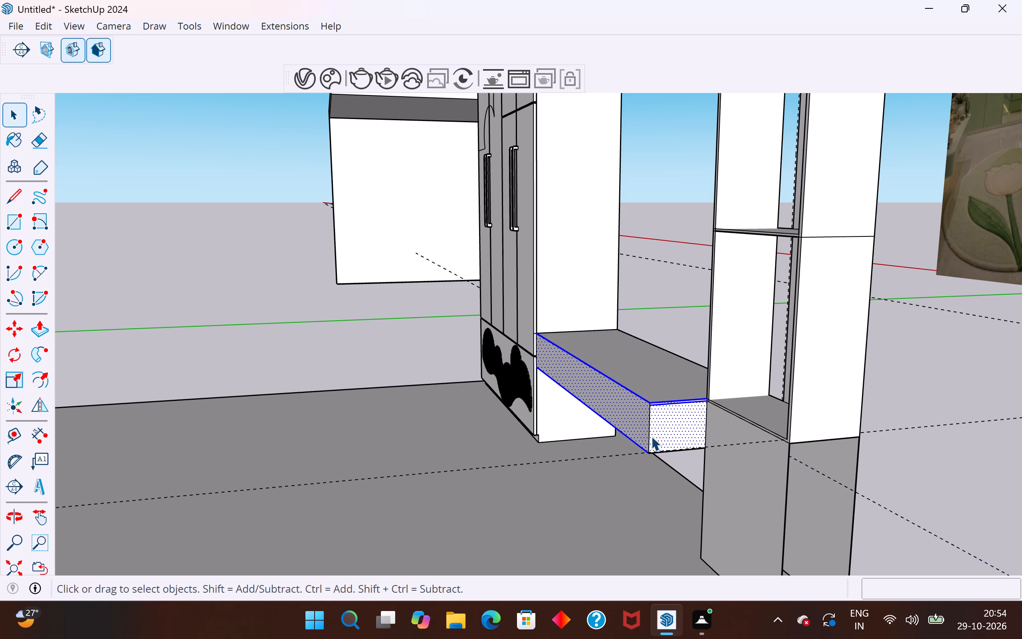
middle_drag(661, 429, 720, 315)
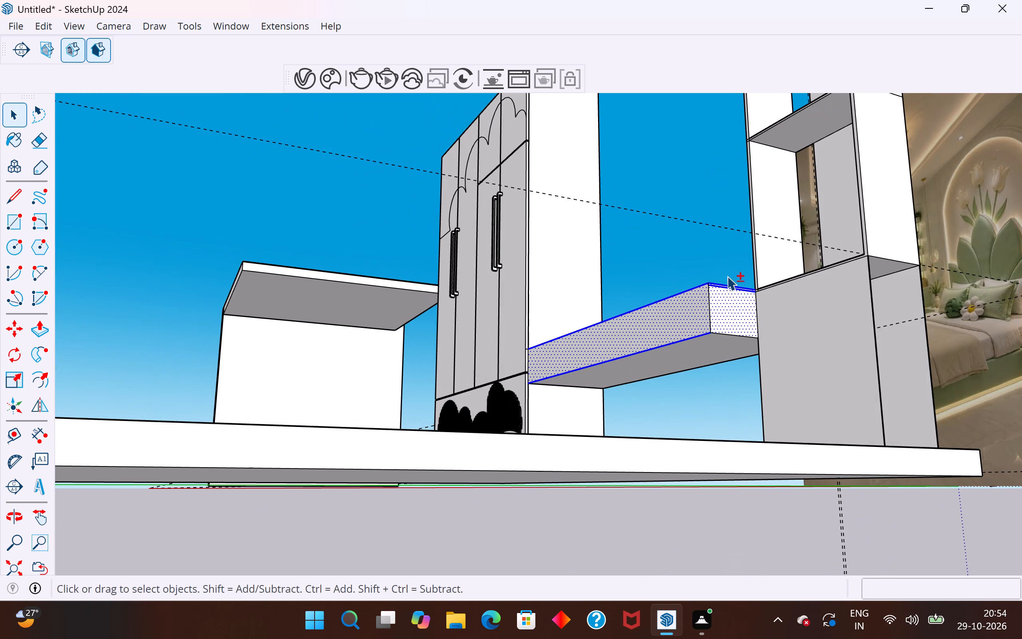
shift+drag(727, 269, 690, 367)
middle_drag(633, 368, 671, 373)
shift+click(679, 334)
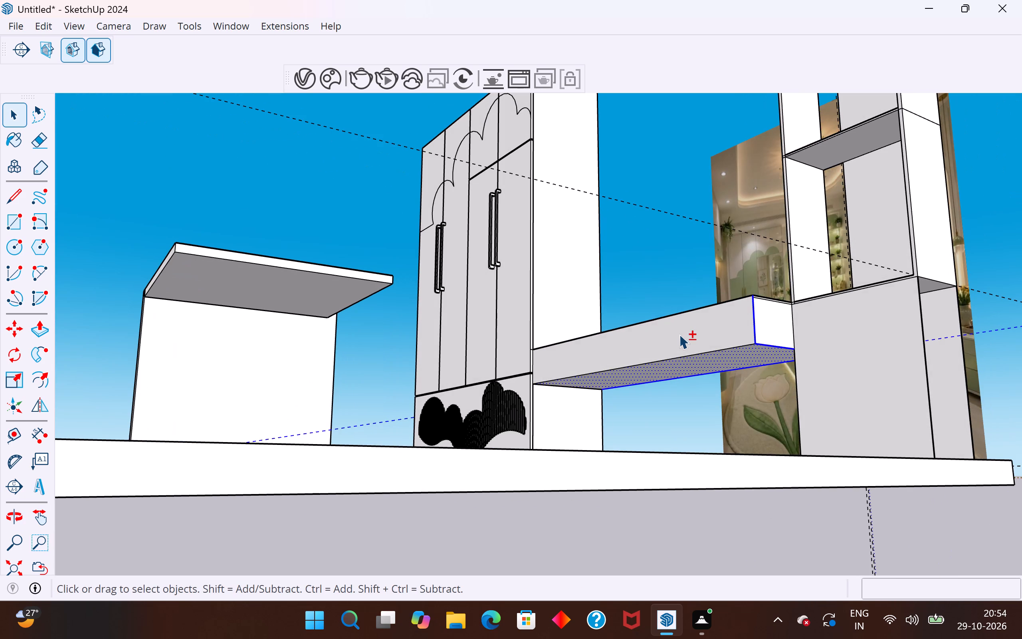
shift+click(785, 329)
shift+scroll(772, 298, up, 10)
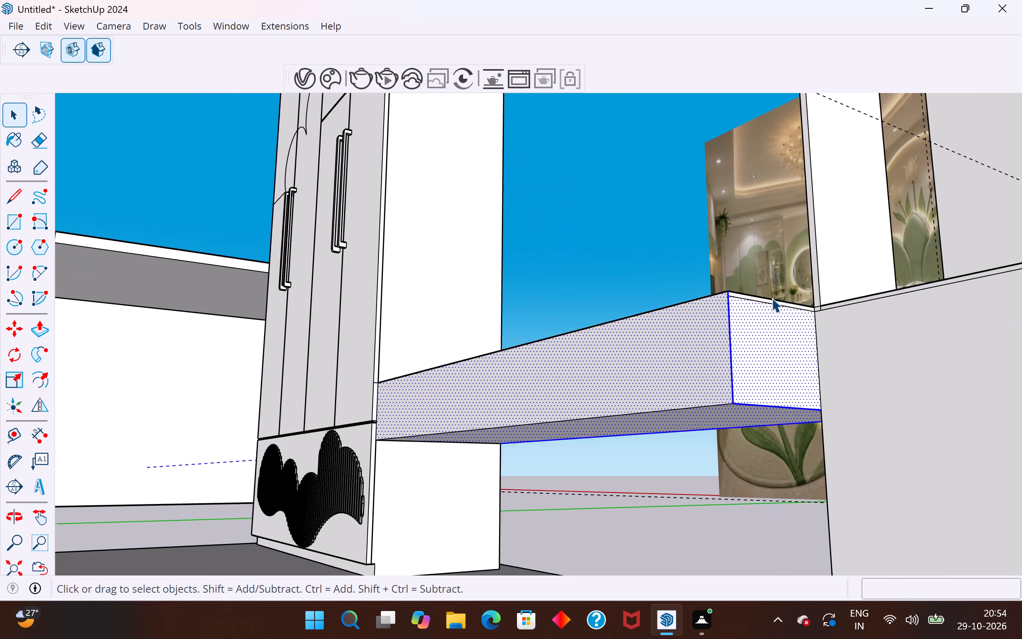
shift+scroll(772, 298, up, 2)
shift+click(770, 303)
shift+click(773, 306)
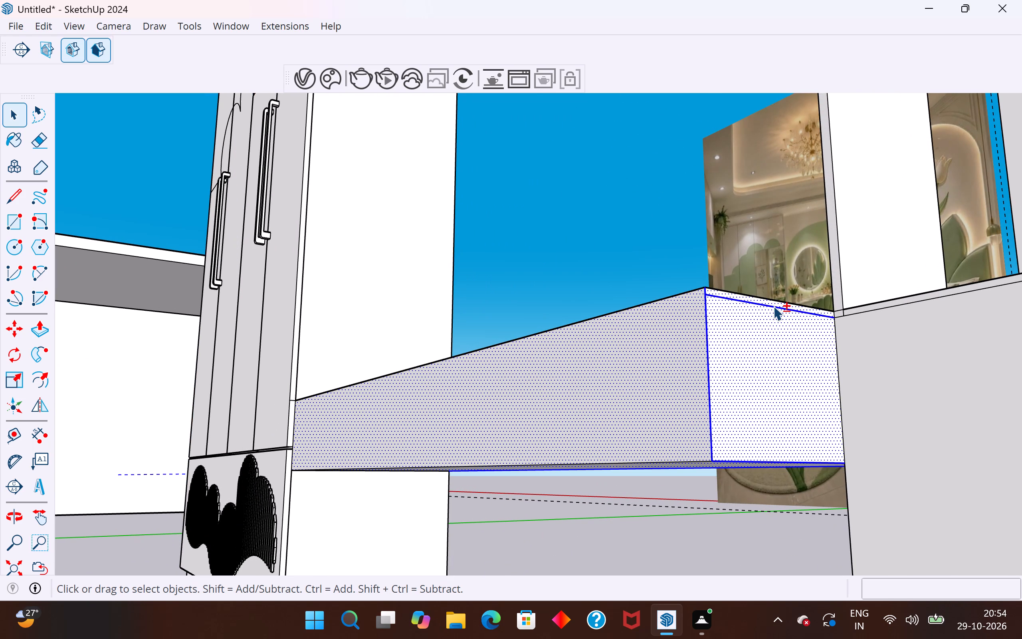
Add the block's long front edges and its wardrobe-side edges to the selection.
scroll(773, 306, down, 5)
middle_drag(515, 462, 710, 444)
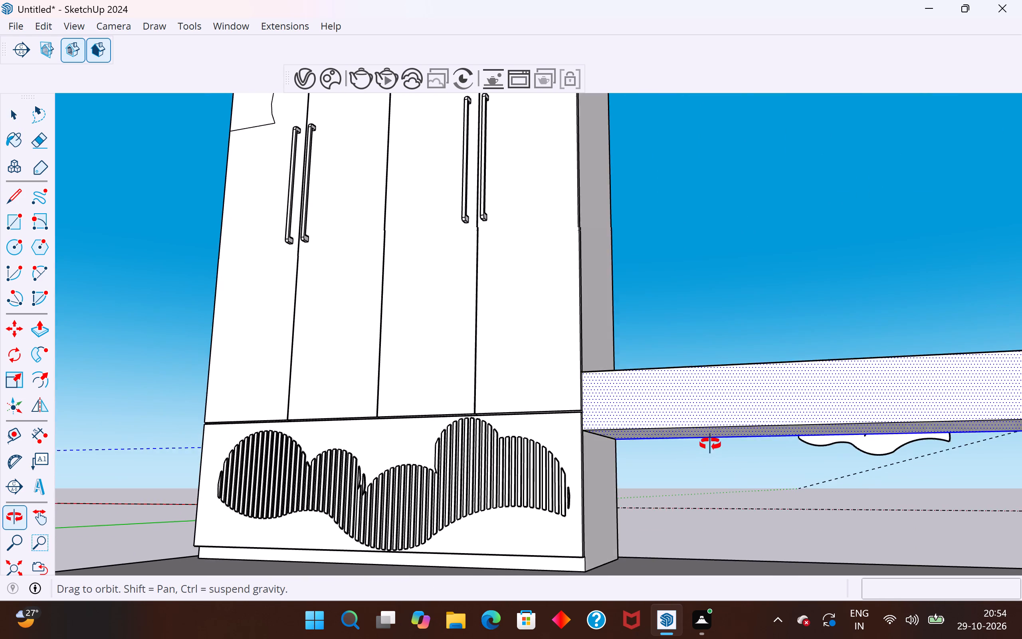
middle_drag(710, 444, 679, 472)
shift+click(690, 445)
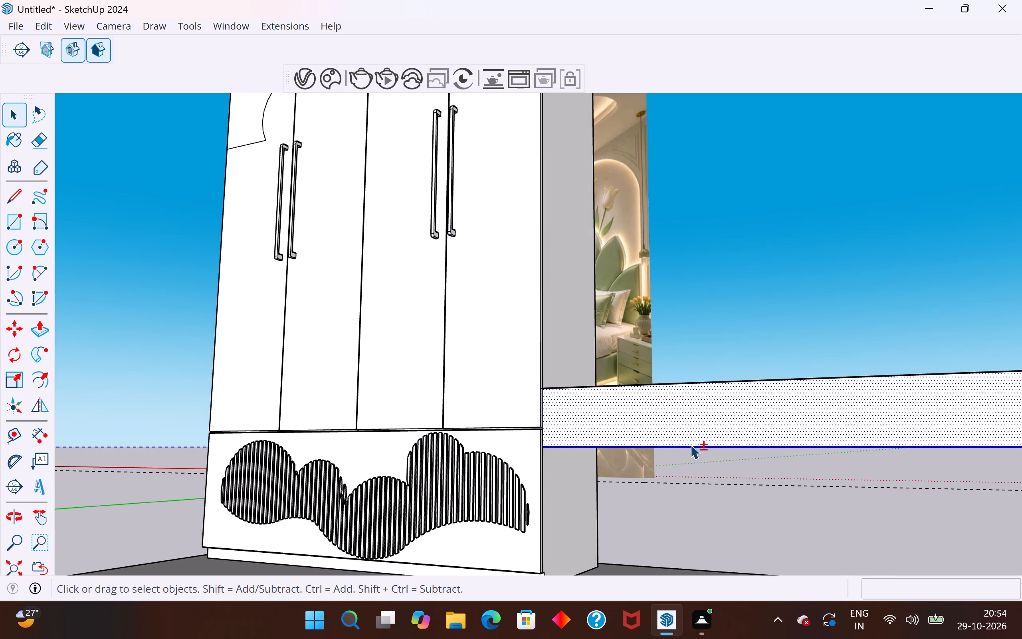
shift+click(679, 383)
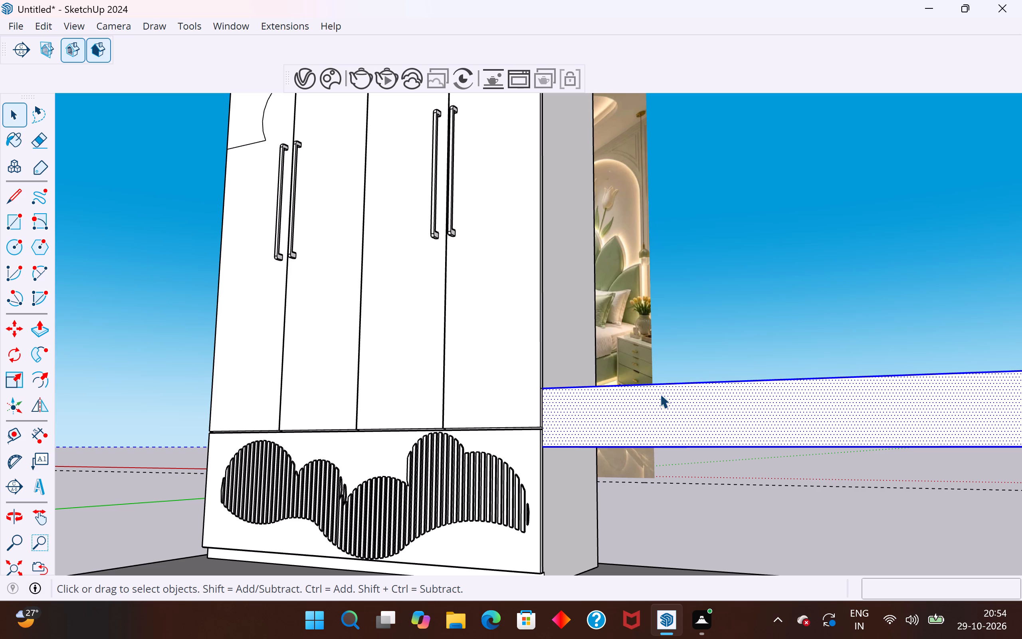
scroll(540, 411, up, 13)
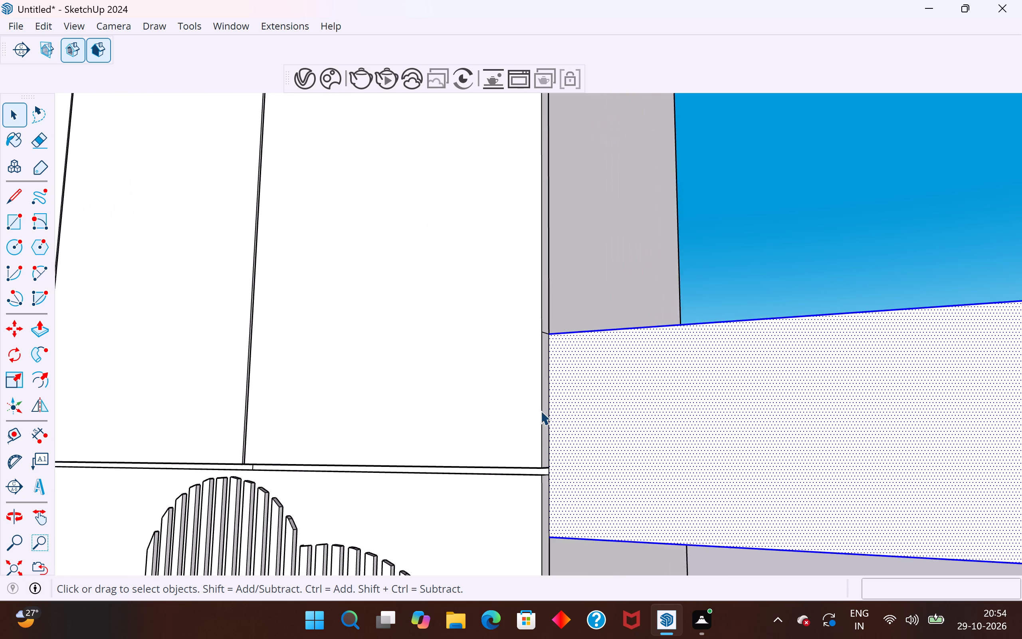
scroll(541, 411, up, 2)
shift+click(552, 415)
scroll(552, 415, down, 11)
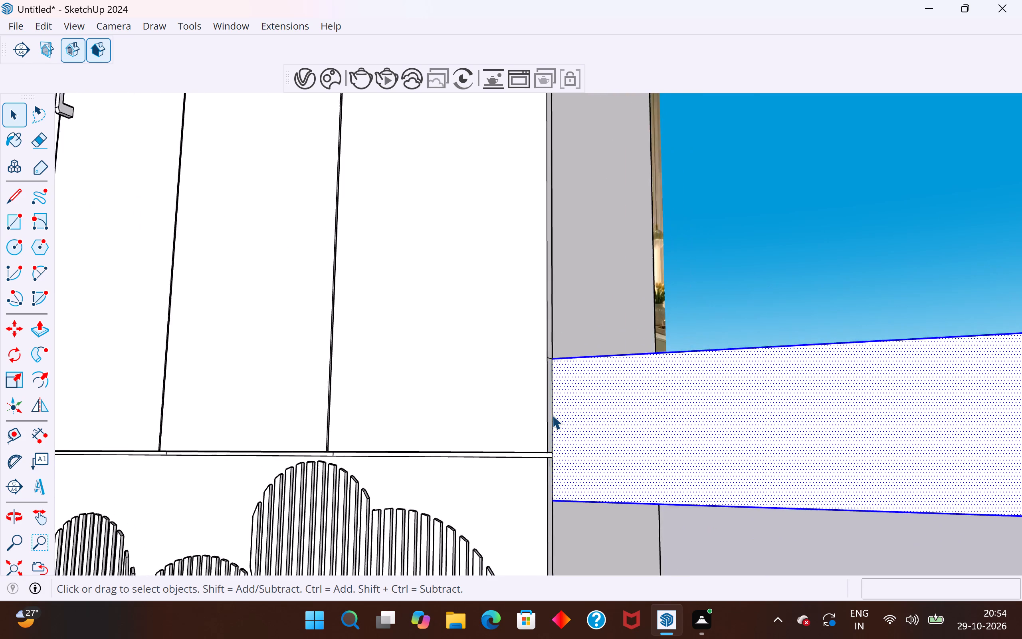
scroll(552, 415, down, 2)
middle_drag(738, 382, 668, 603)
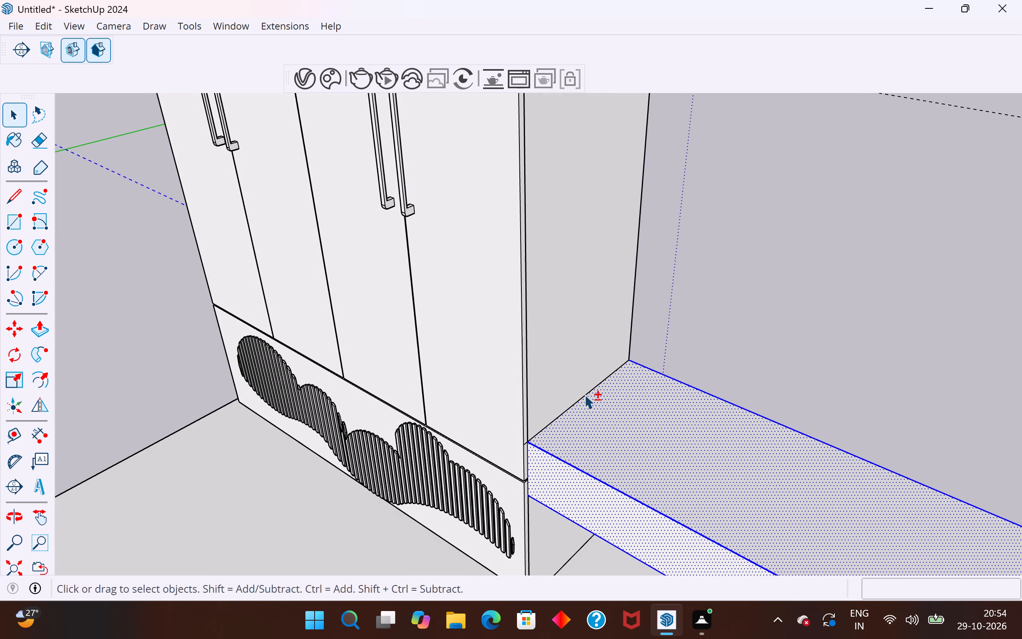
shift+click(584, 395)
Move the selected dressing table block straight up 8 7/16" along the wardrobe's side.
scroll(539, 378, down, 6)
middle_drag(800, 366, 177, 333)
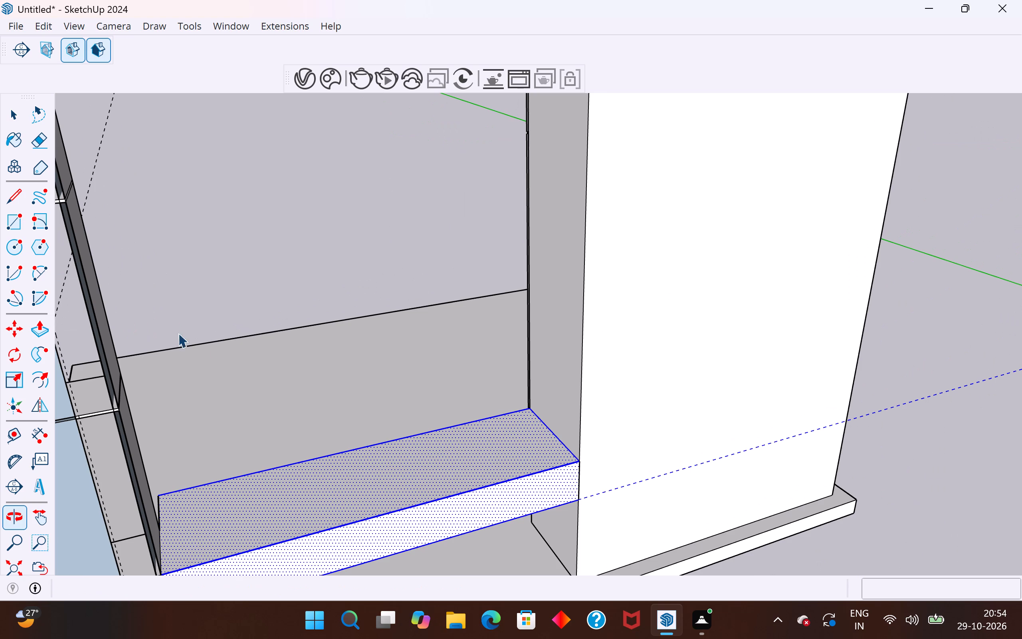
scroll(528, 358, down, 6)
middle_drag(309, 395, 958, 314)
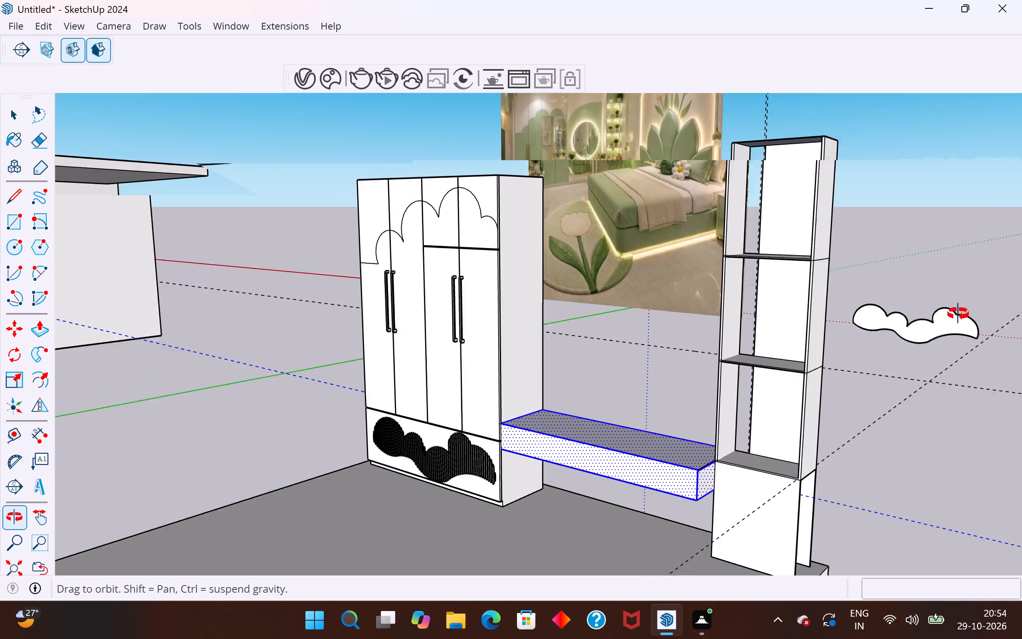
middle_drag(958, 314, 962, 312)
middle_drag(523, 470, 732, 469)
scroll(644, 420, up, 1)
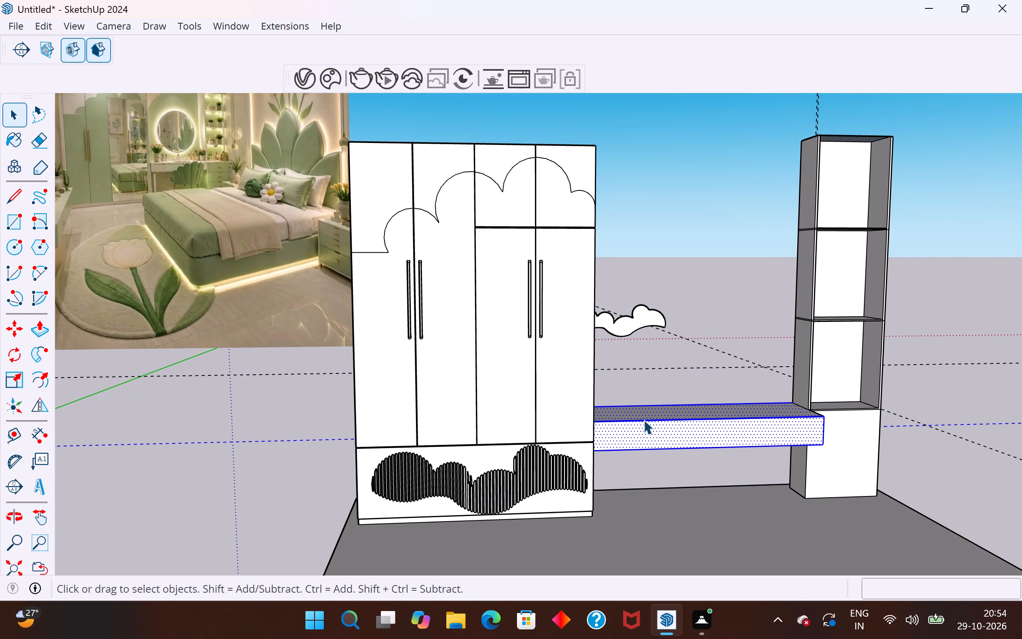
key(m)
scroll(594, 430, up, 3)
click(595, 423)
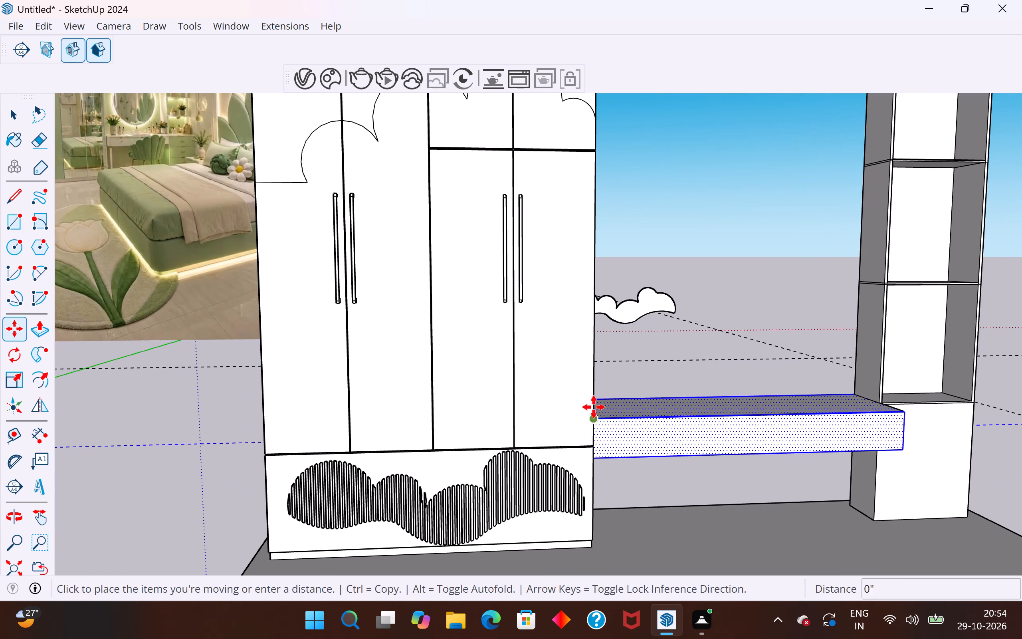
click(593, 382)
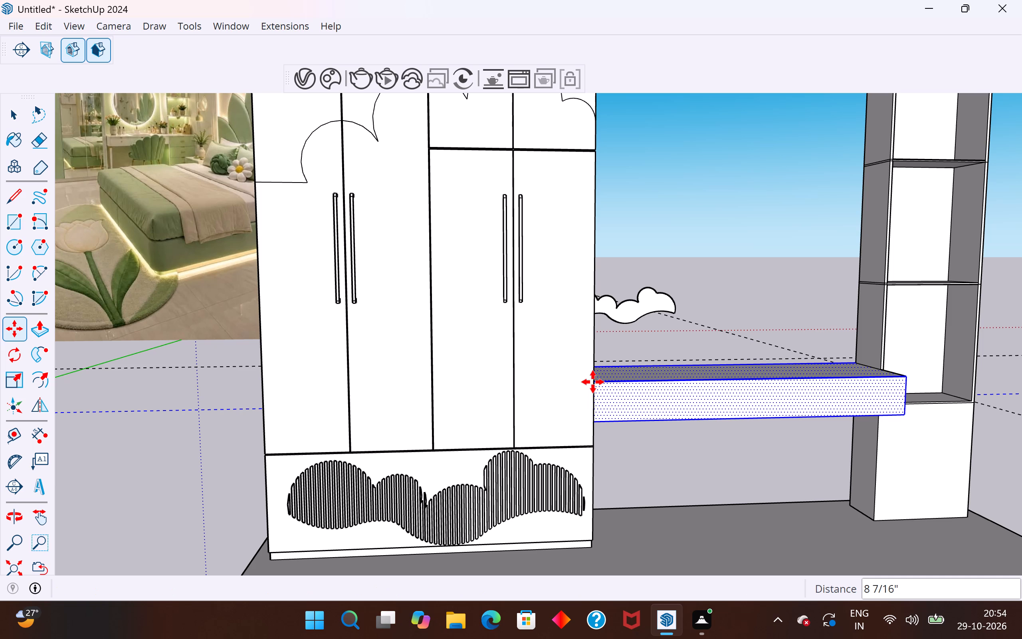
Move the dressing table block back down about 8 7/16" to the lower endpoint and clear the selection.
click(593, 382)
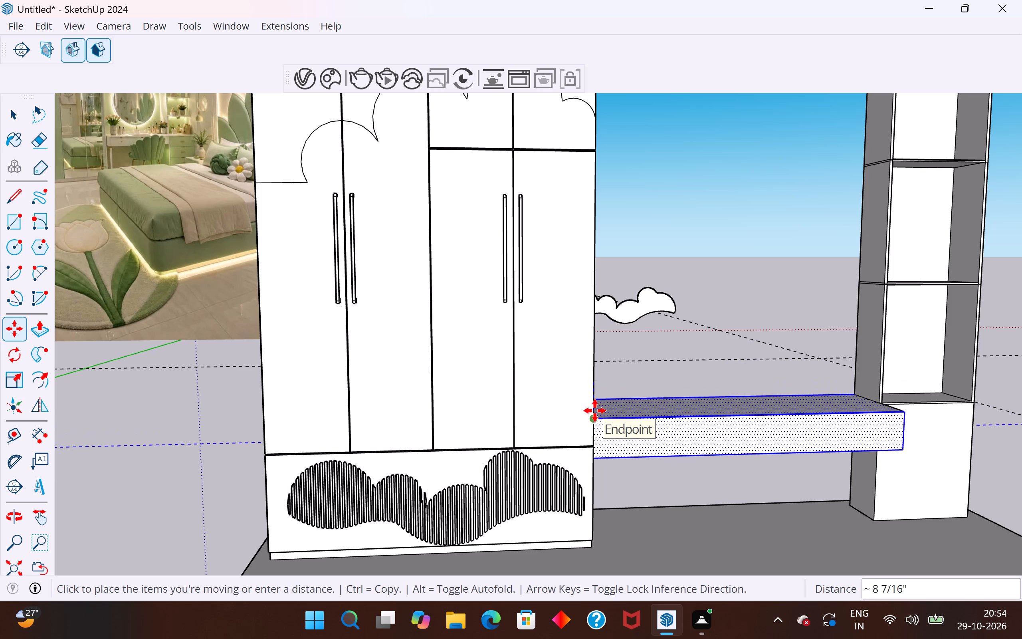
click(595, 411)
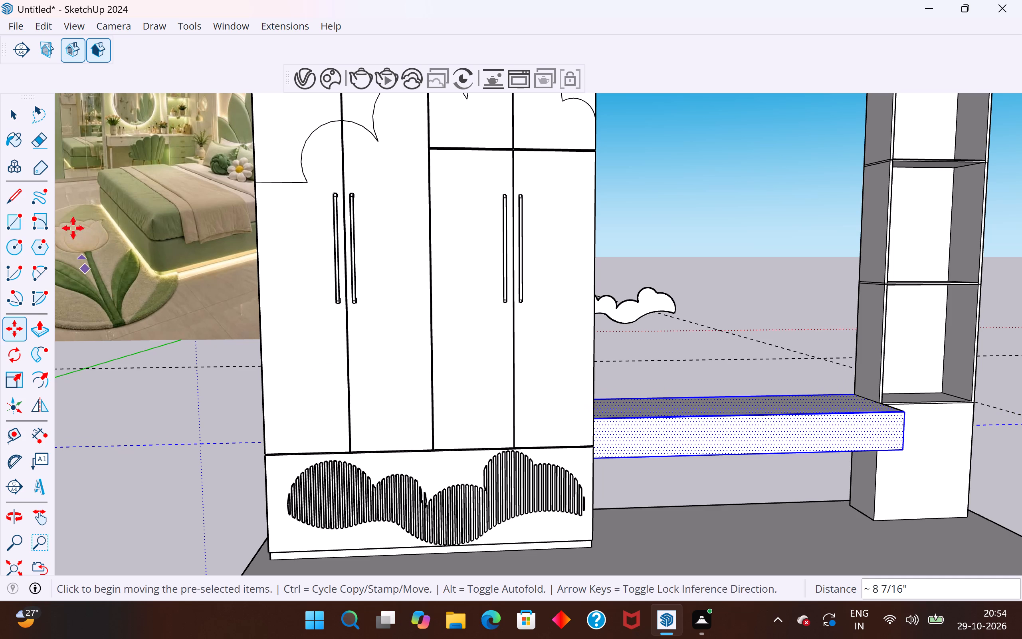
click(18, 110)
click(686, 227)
Inspect the dressing table block's position between the wardrobe and the shelf unit from several angles.
scroll(622, 365, down, 3)
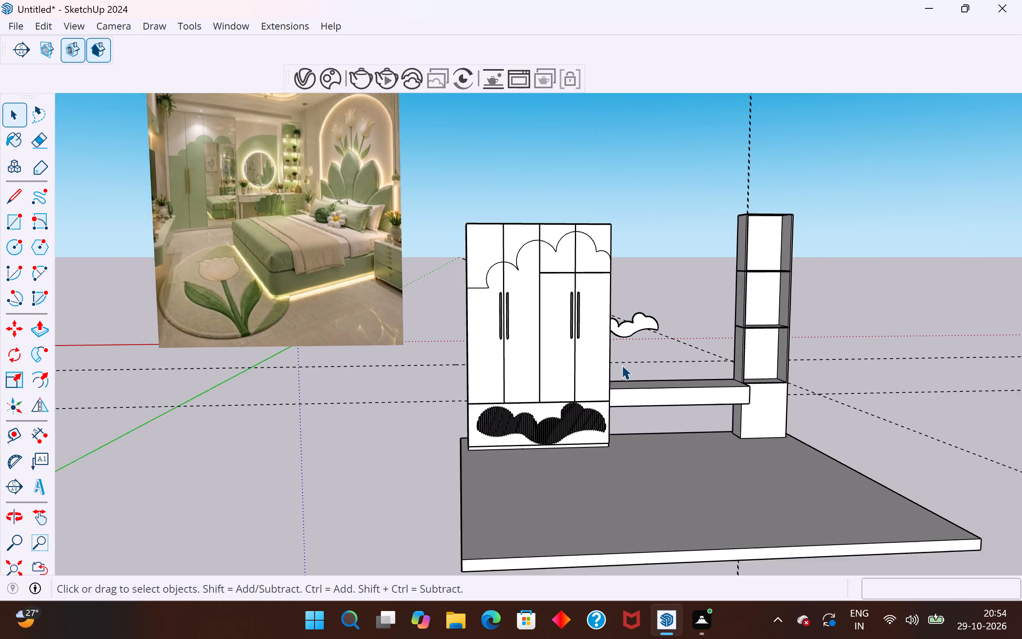
scroll(622, 365, down, 6)
middle_drag(679, 444, 539, 418)
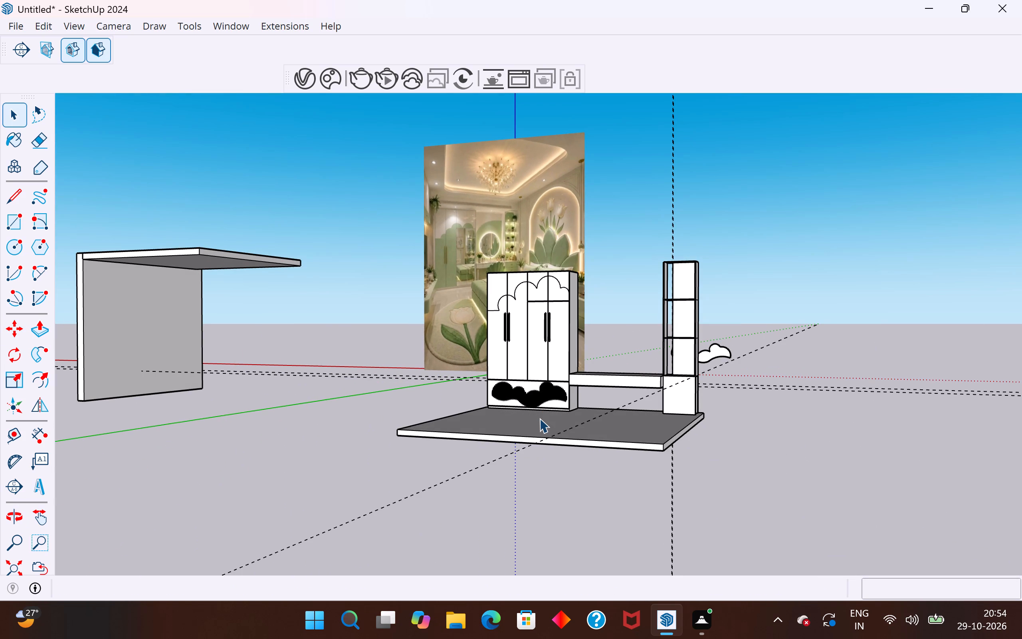
scroll(641, 249, down, 4)
middle_drag(606, 283, 775, 399)
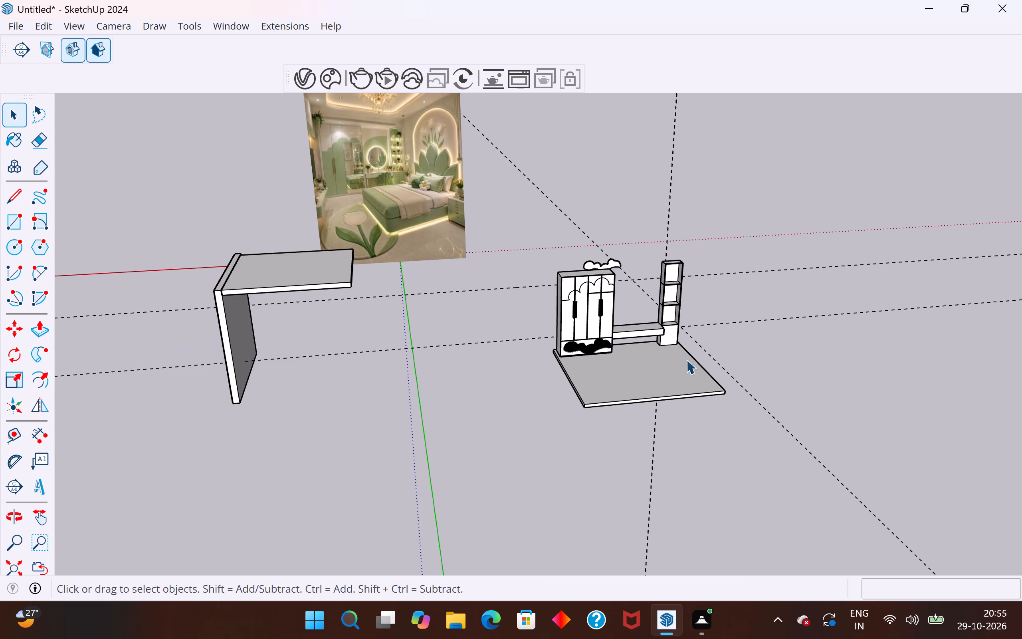
scroll(624, 322, up, 13)
middle_drag(646, 345, 572, 258)
scroll(560, 366, up, 4)
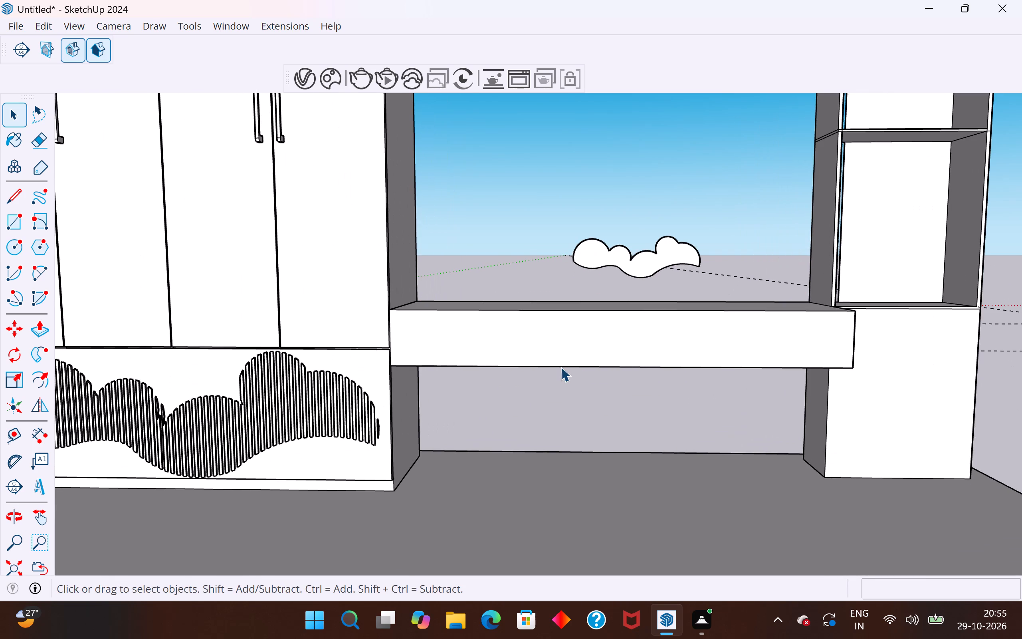
middle_drag(705, 364, 554, 361)
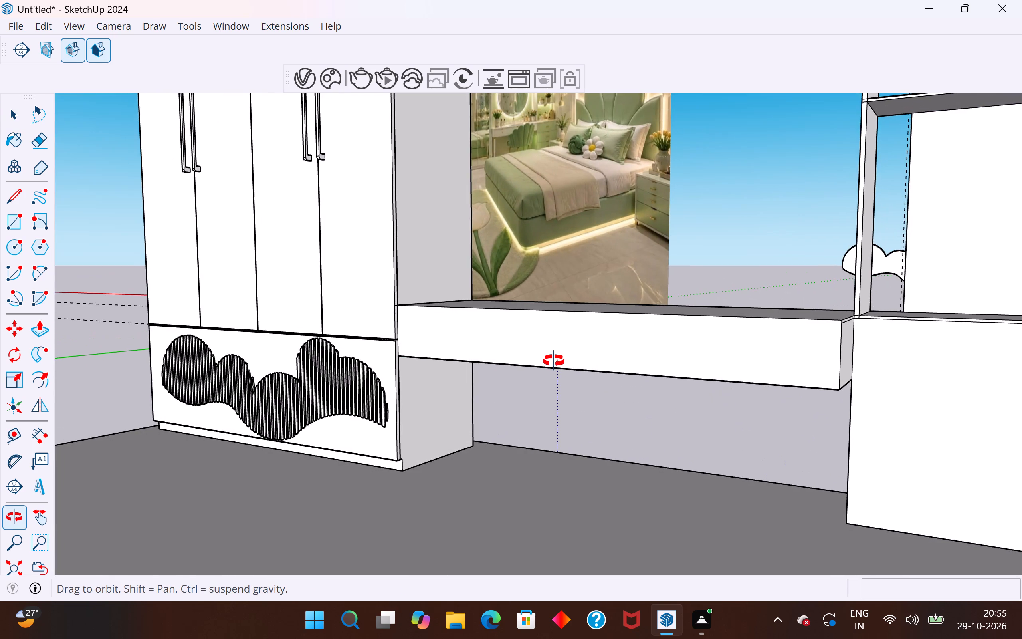
middle_drag(554, 361, 639, 379)
scroll(639, 379, down, 4)
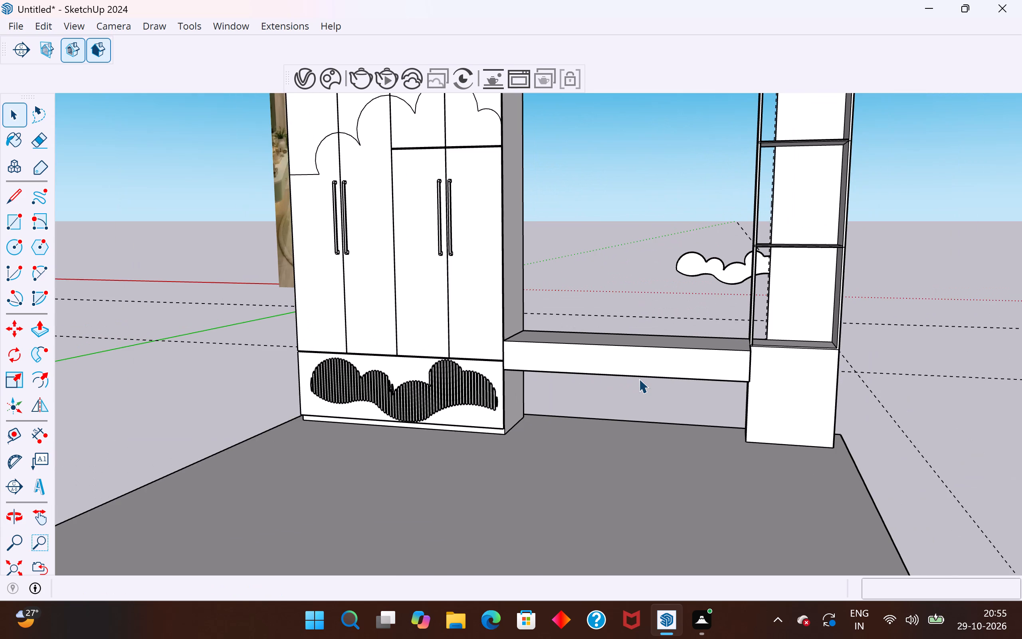
scroll(639, 379, up, 1)
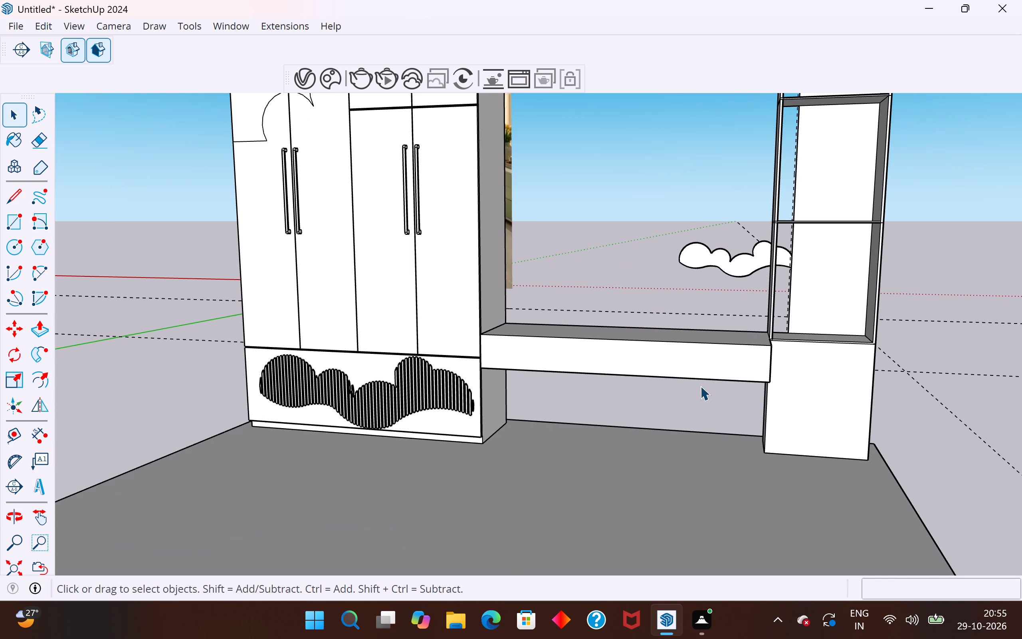
scroll(731, 360, down, 5)
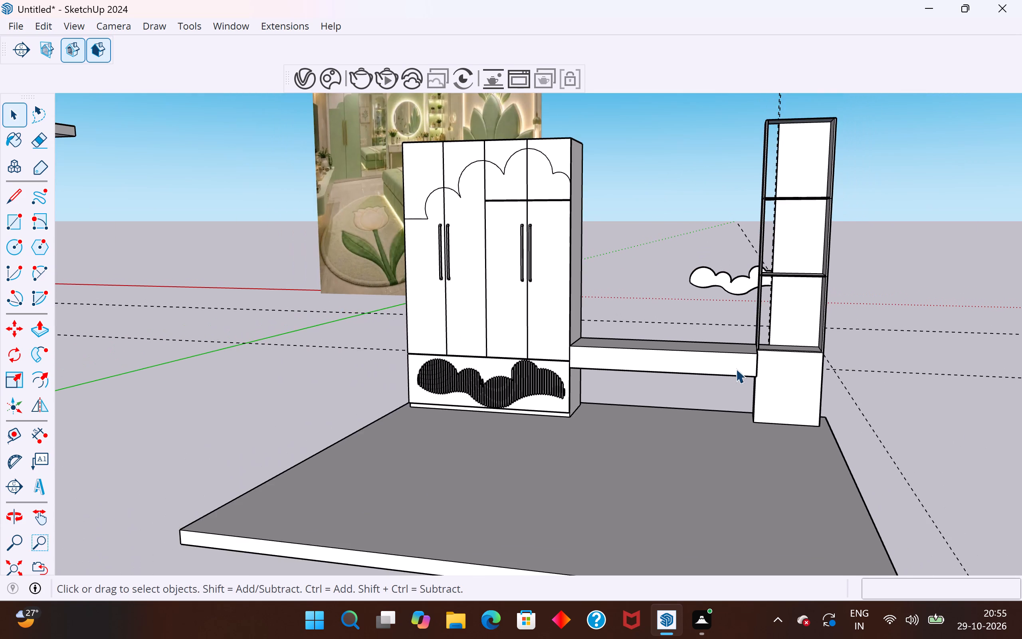
Examine the dressing table in the reference image and compare it with the block's shelf-side end in the model.
middle_drag(736, 369, 790, 444)
scroll(790, 444, down, 5)
scroll(501, 366, down, 2)
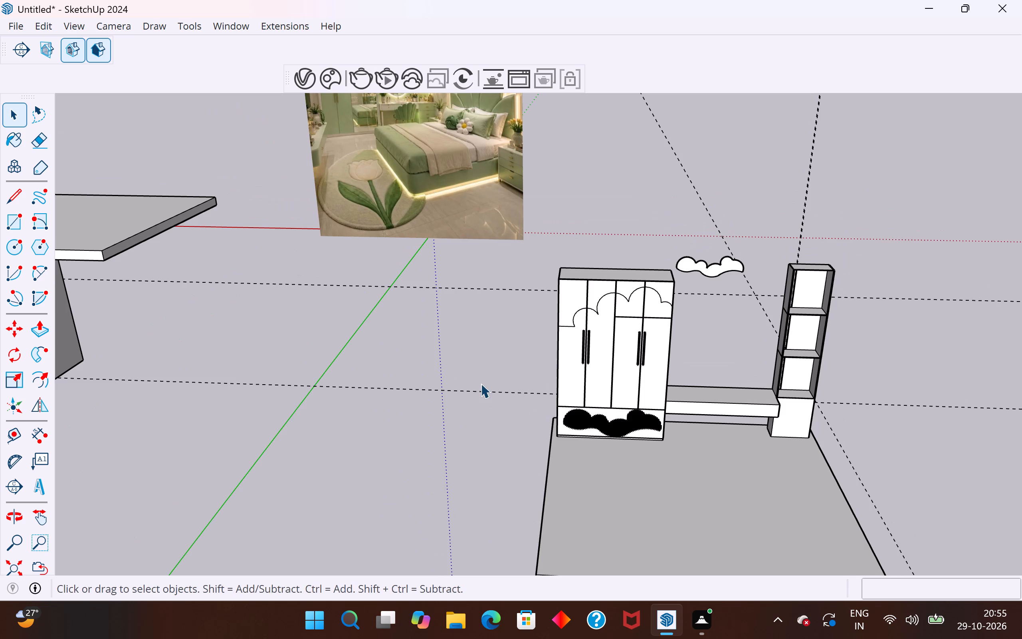
scroll(481, 383, down, 2)
middle_drag(480, 389, 431, 355)
scroll(449, 254, up, 10)
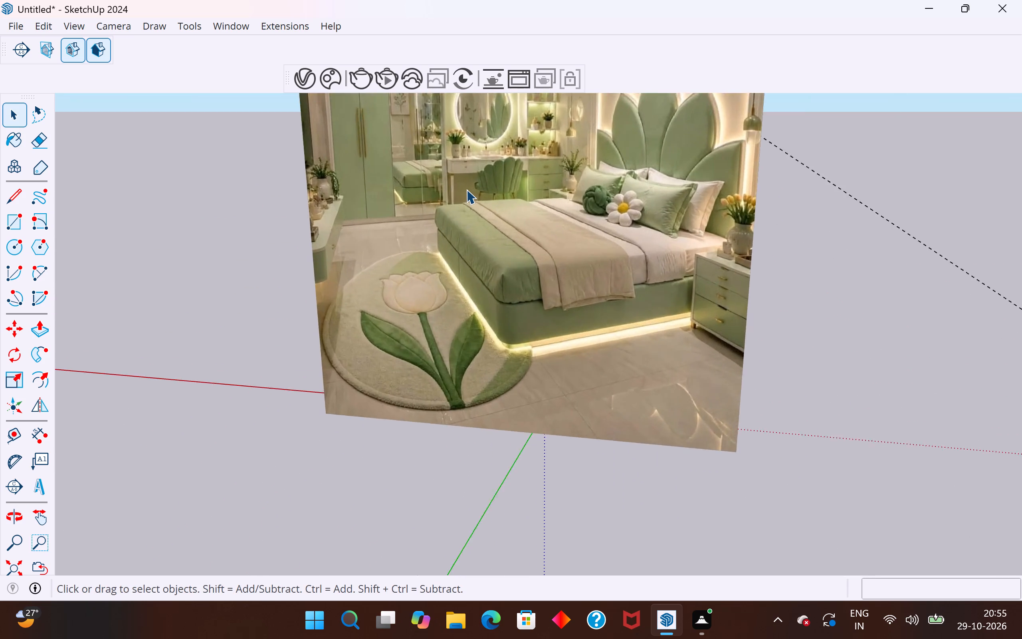
scroll(466, 189, up, 10)
scroll(466, 189, down, 5)
middle_drag(477, 194, 567, 221)
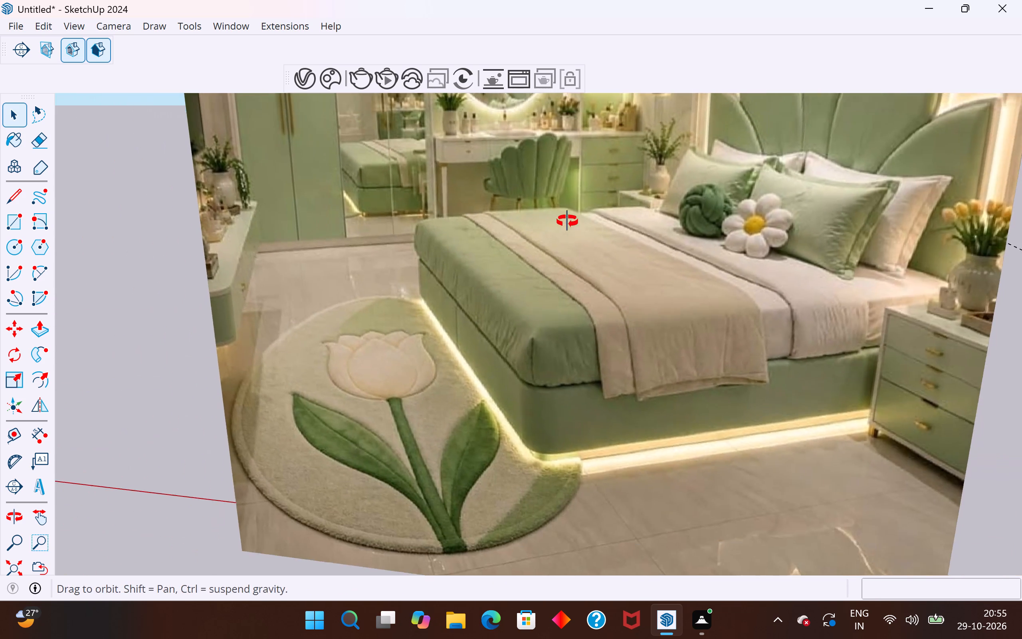
middle_drag(567, 221, 560, 227)
scroll(507, 349, down, 4)
scroll(485, 179, up, 4)
scroll(511, 246, up, 4)
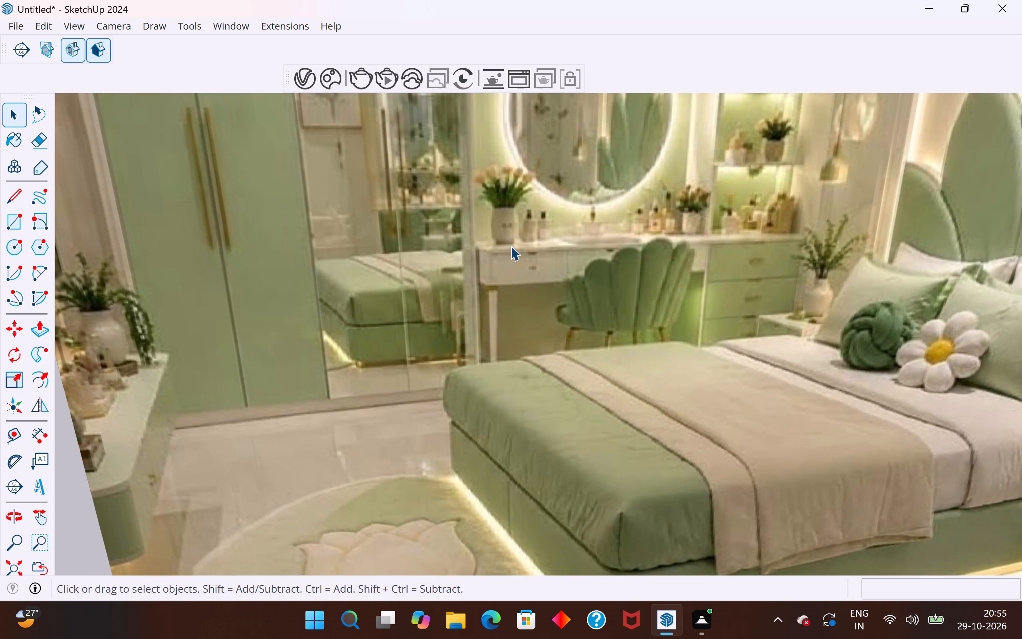
scroll(510, 244, up, 2)
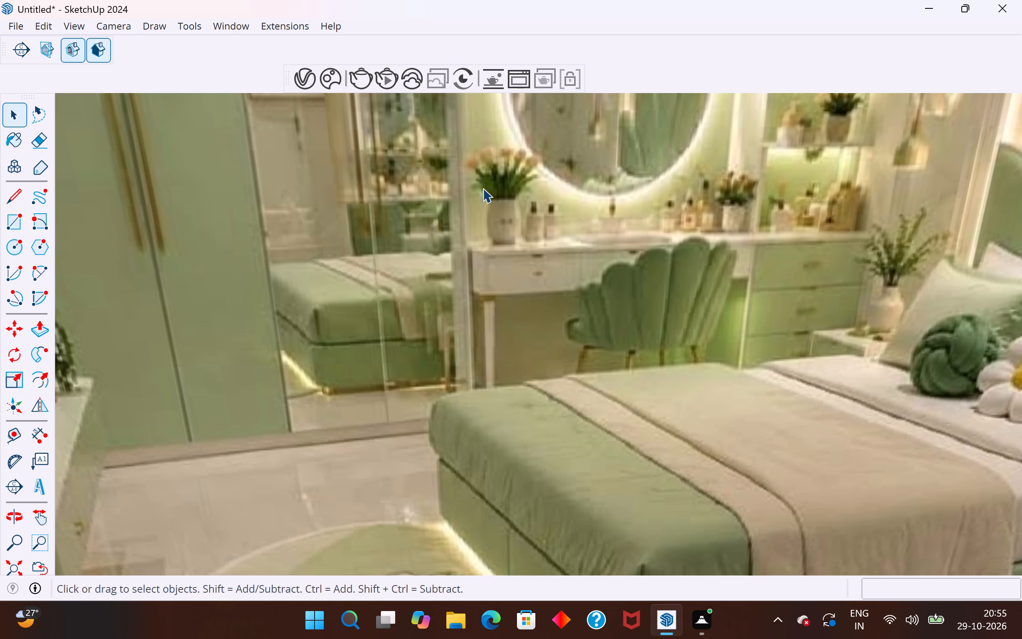
scroll(483, 188, down, 4)
scroll(479, 197, down, 20)
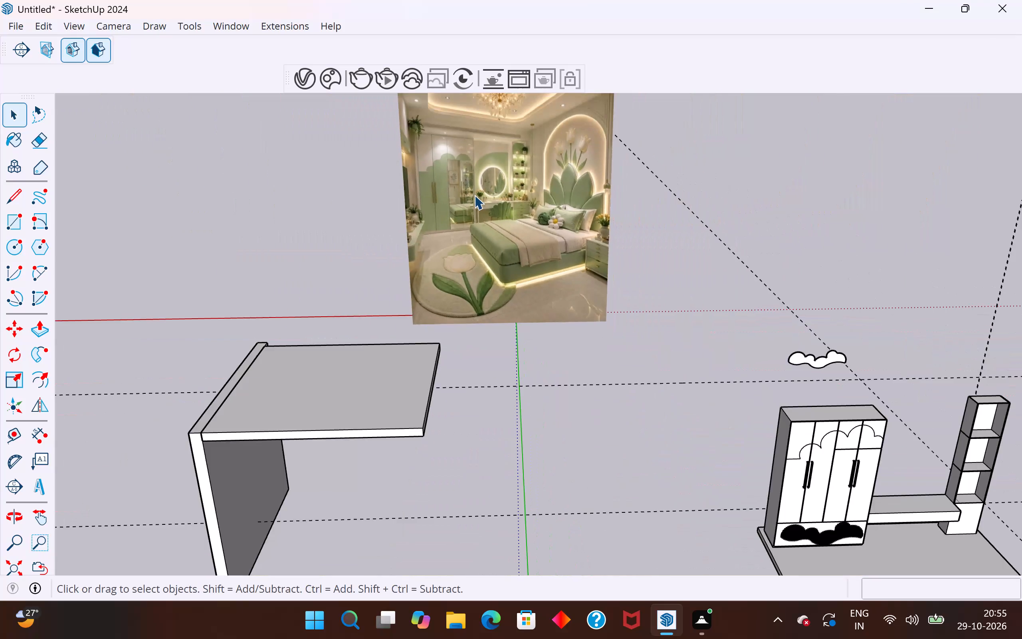
scroll(474, 195, down, 3)
scroll(733, 363, up, 19)
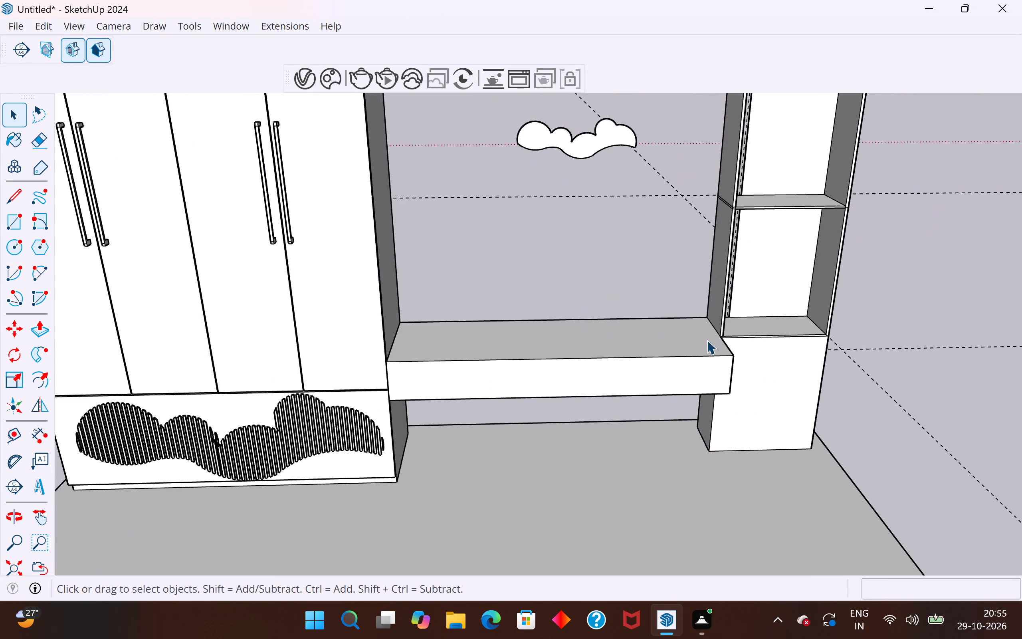
middle_drag(717, 345, 539, 330)
scroll(714, 405, up, 8)
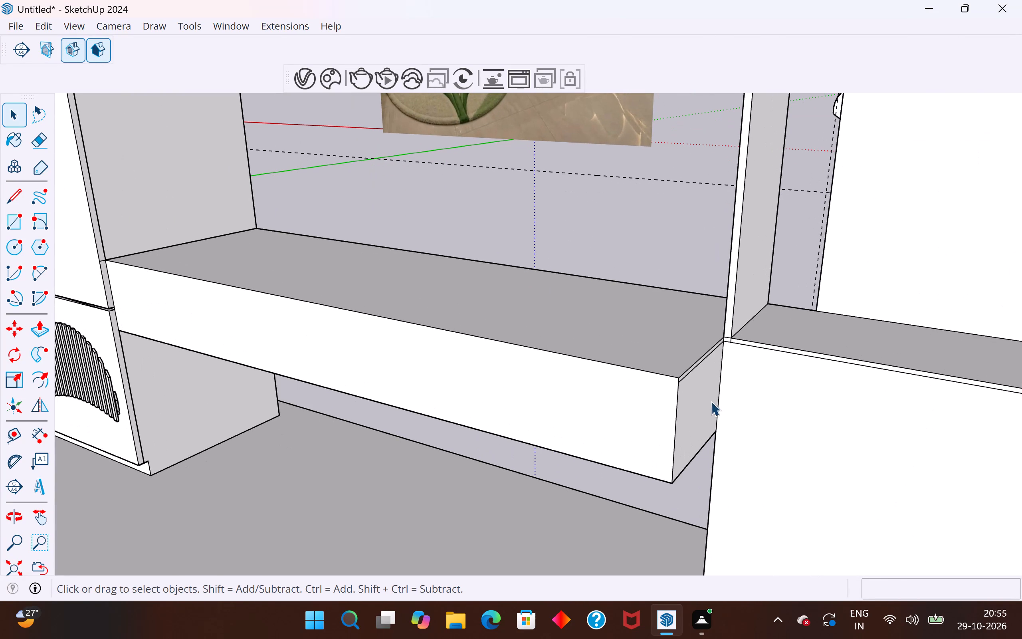
Push the dressing table block's shelf-side end face inward about 1 7/8".
click(698, 398)
click(698, 398)
double_click(698, 398)
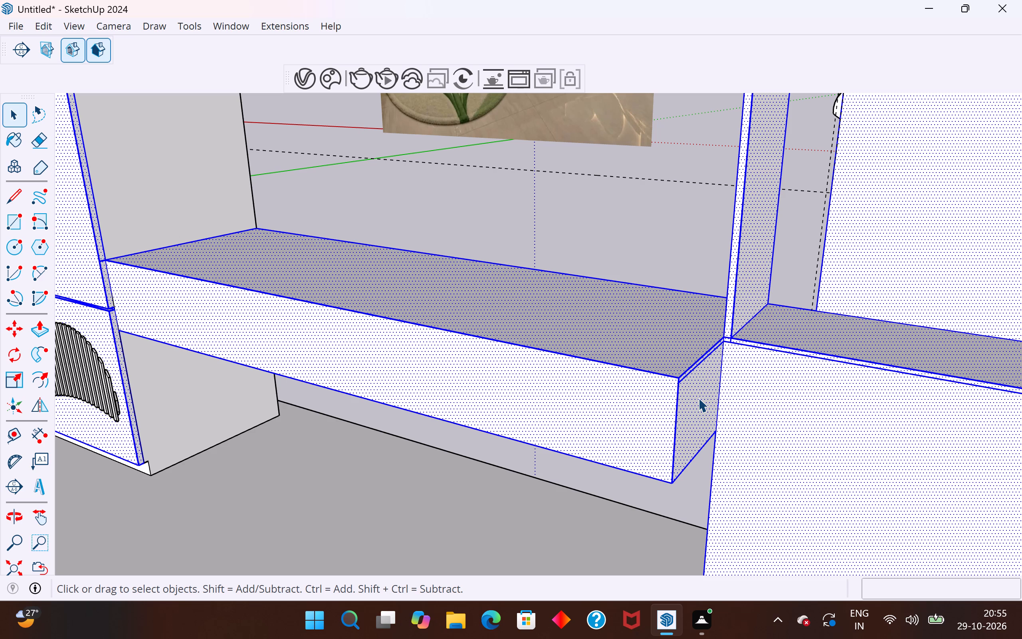
click(698, 398)
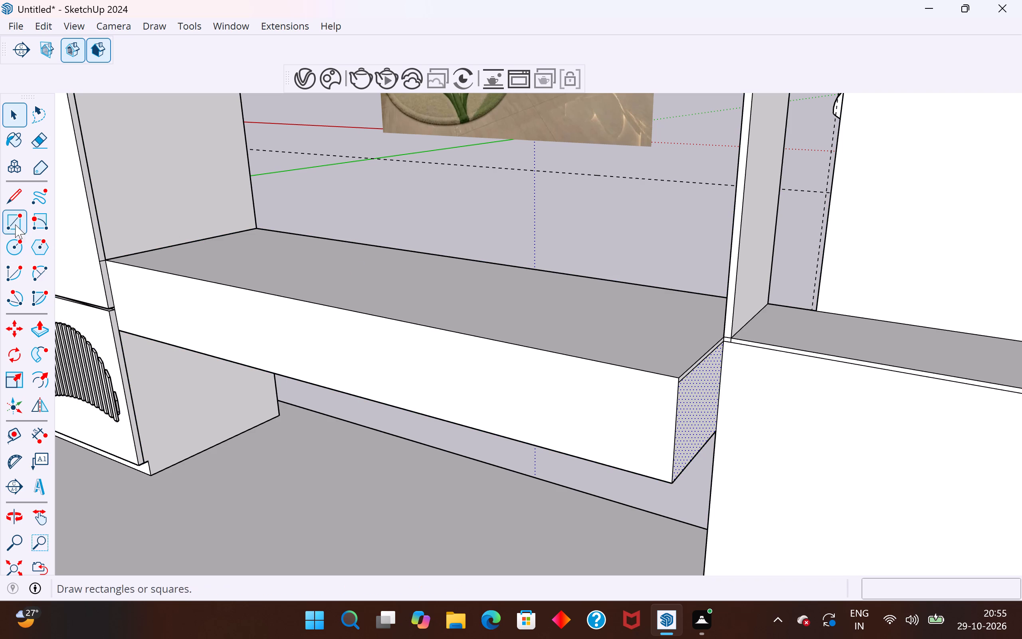
click(39, 331)
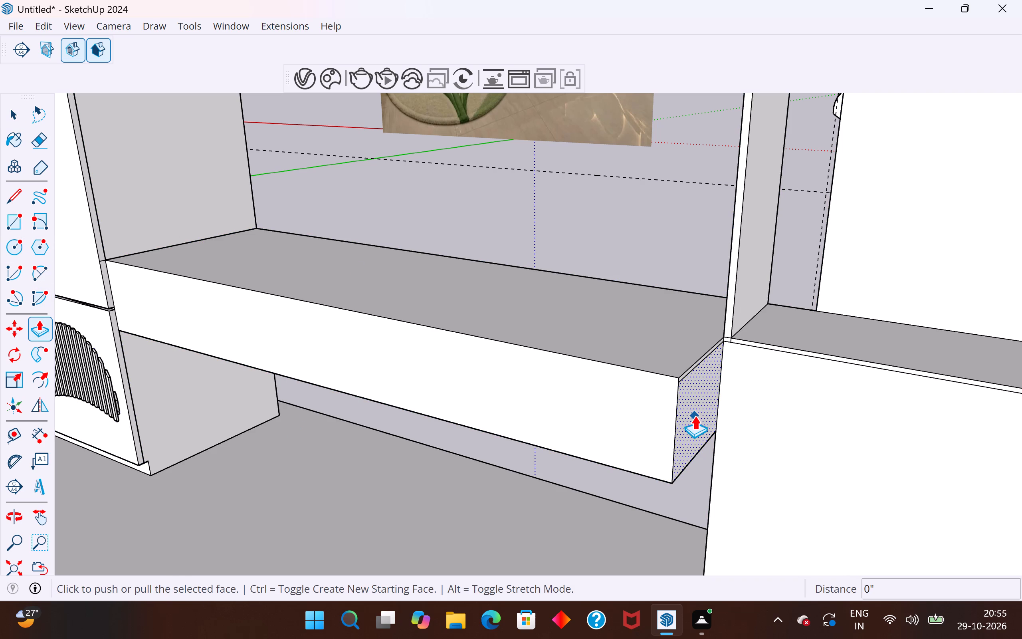
click(695, 415)
click(673, 411)
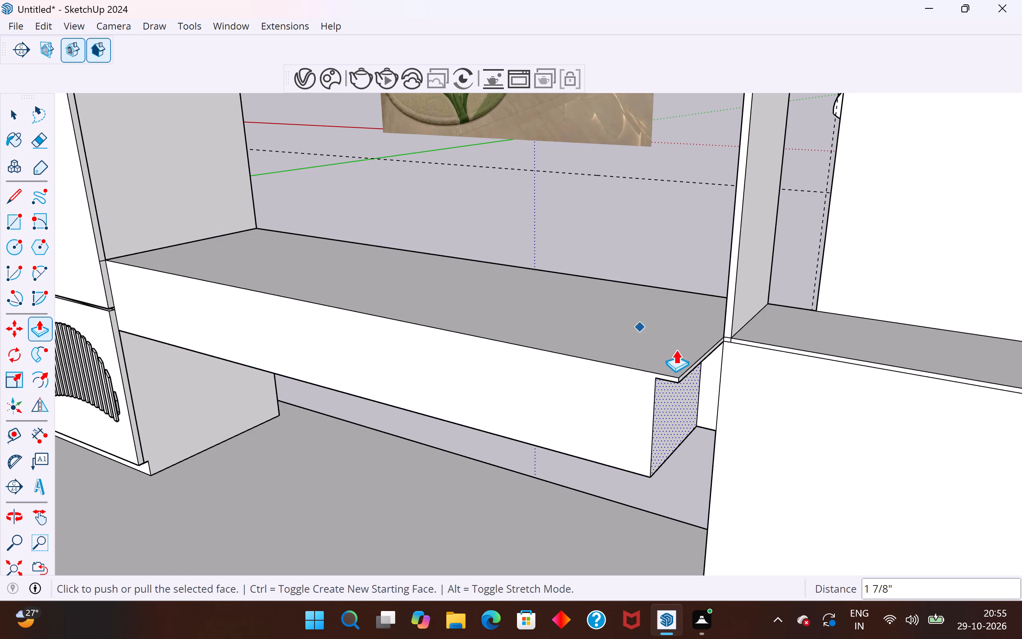
Push the thin tabletop edge at the shelf-side end inward 1 7/8", flush with the recessed end face.
scroll(693, 360, up, 9)
click(15, 109)
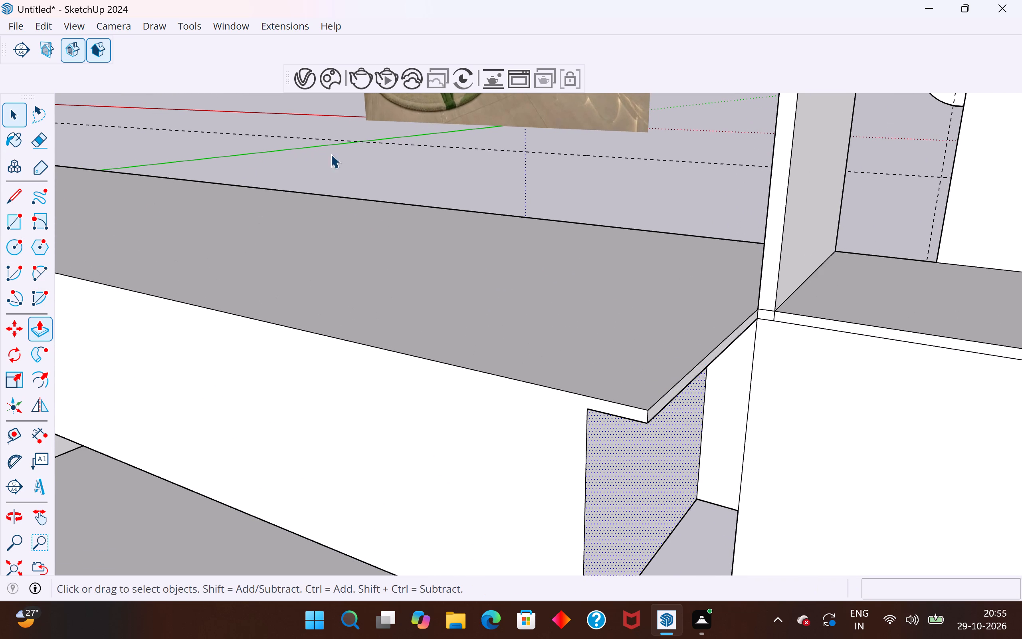
click(357, 147)
click(709, 356)
scroll(719, 351, up, 4)
click(719, 351)
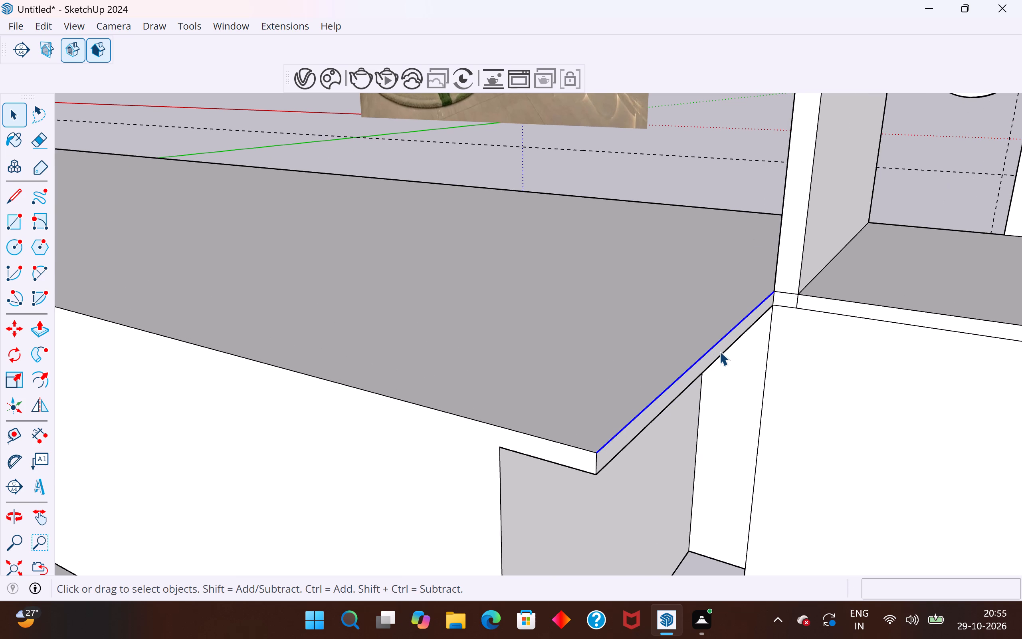
click(36, 332)
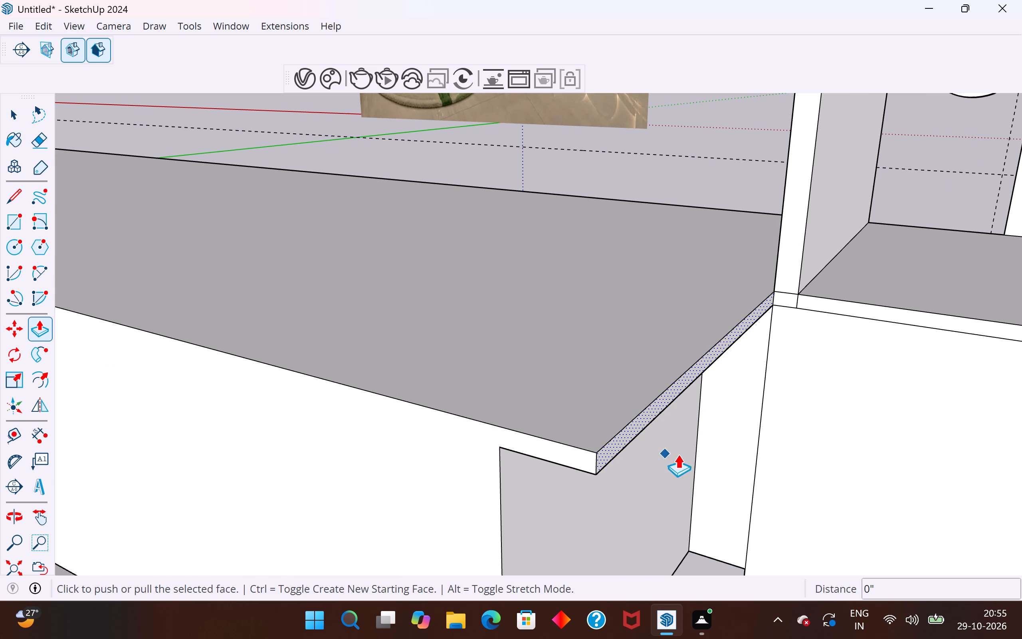
click(611, 445)
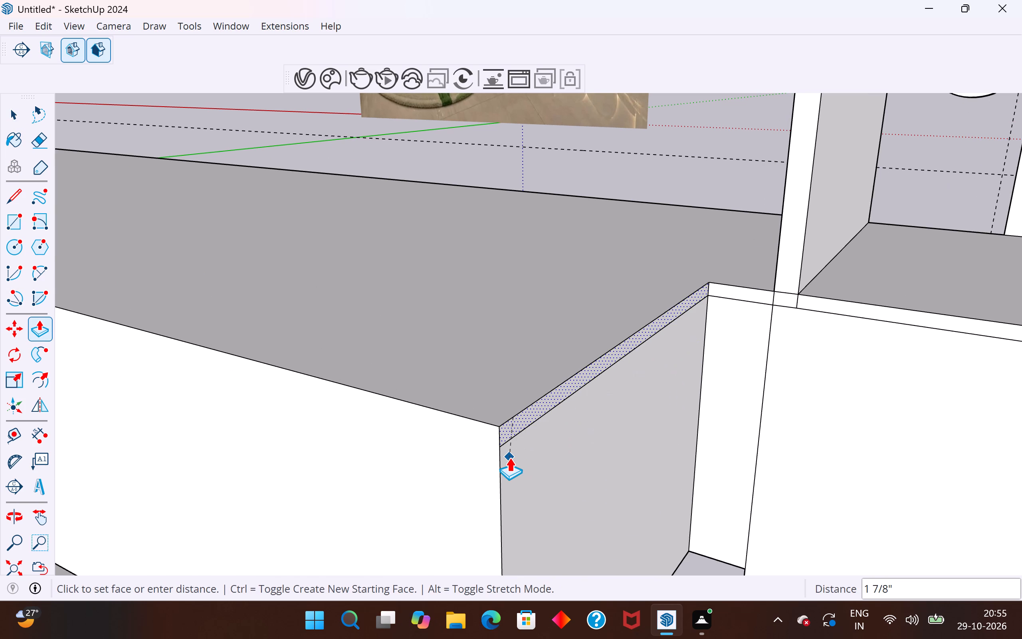
click(509, 457)
scroll(765, 353, down, 5)
middle_drag(765, 353, 829, 372)
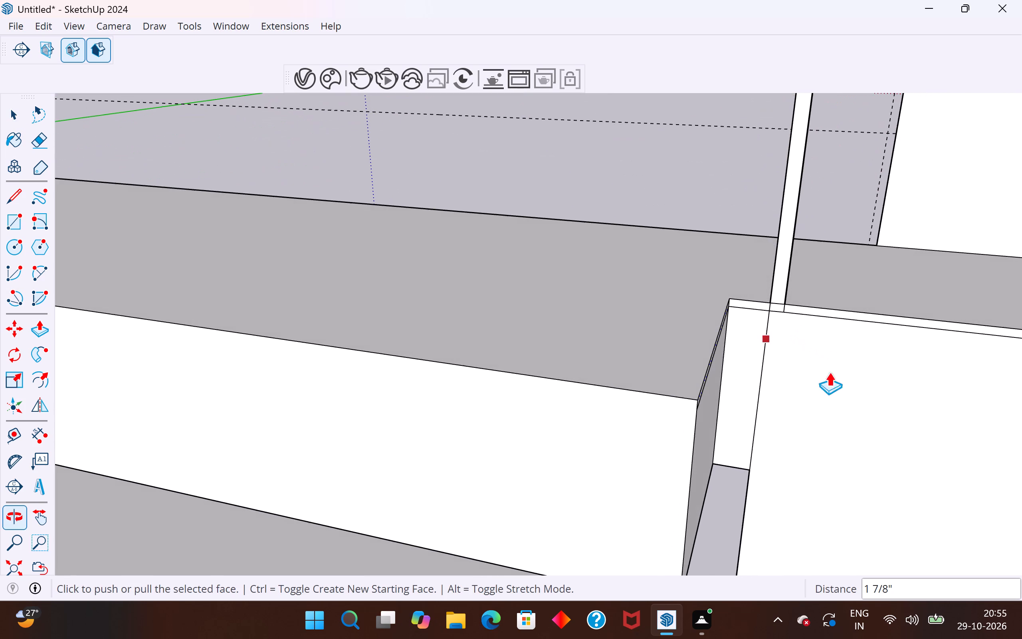
click(15, 114)
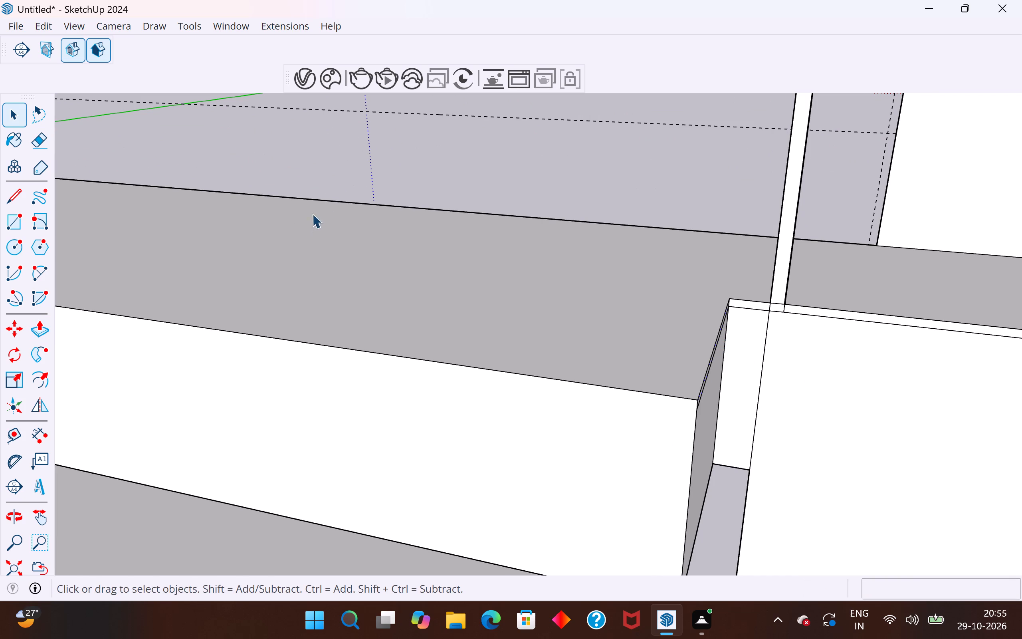
click(347, 164)
Draw a 1' line across the tabletop from the block's recessed corner straight back to the rear edge.
scroll(351, 165, down, 6)
middle_drag(363, 174, 435, 173)
scroll(466, 220, up, 4)
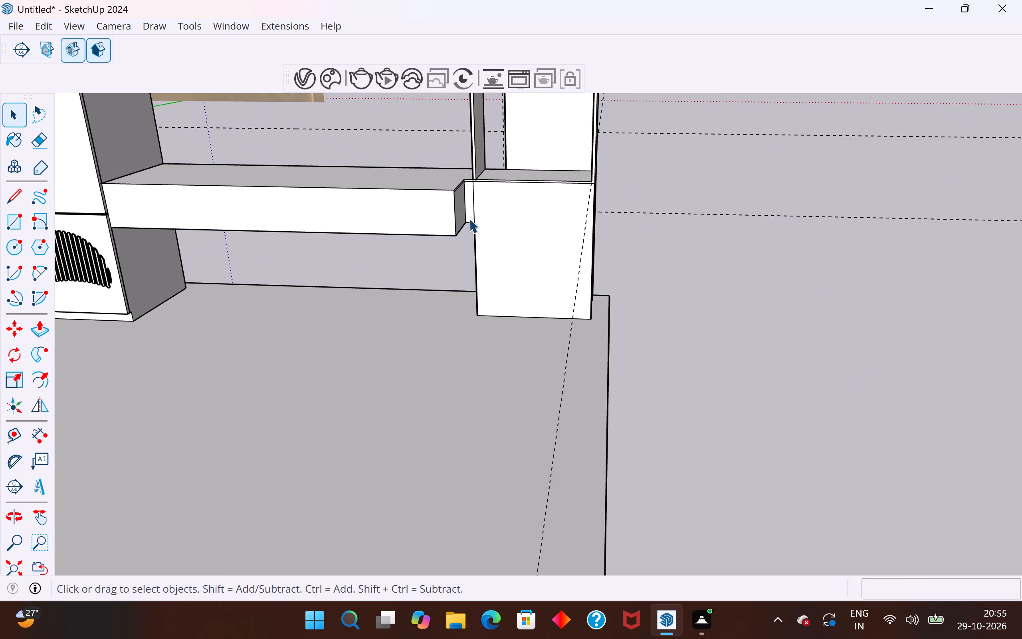
scroll(469, 218, up, 3)
middle_drag(469, 210, 516, 360)
scroll(464, 219, up, 2)
middle_drag(464, 218, 515, 188)
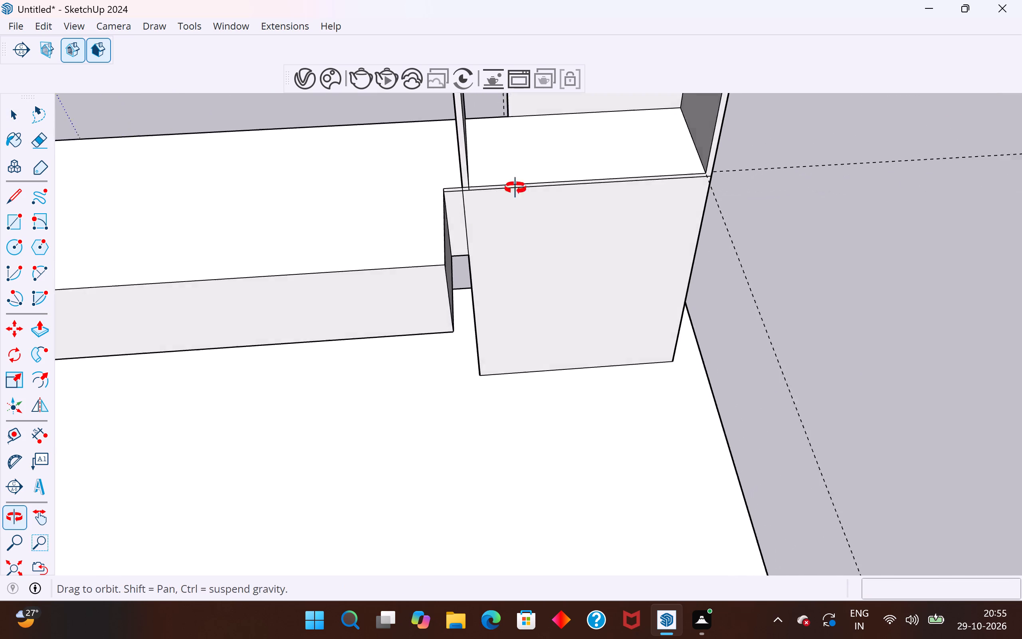
middle_drag(515, 188, 563, 174)
click(19, 187)
scroll(447, 165, up, 7)
click(422, 236)
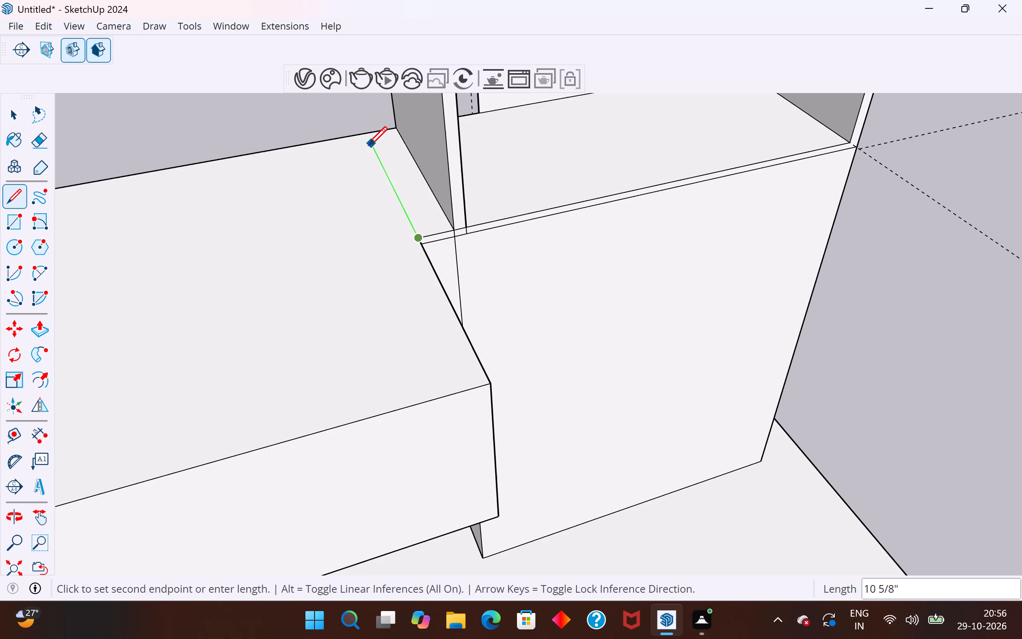
click(364, 138)
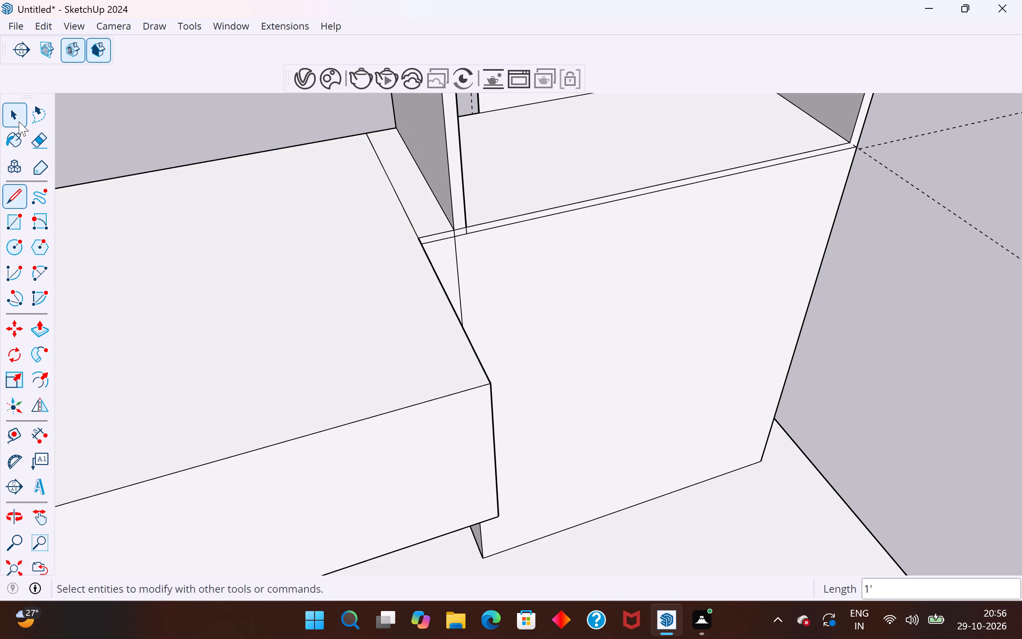
click(19, 121)
Draw a vertical line about 9 1/8" long down the block's back face from the new tabletop line to the bottom edge.
middle_drag(268, 287, 1021, 178)
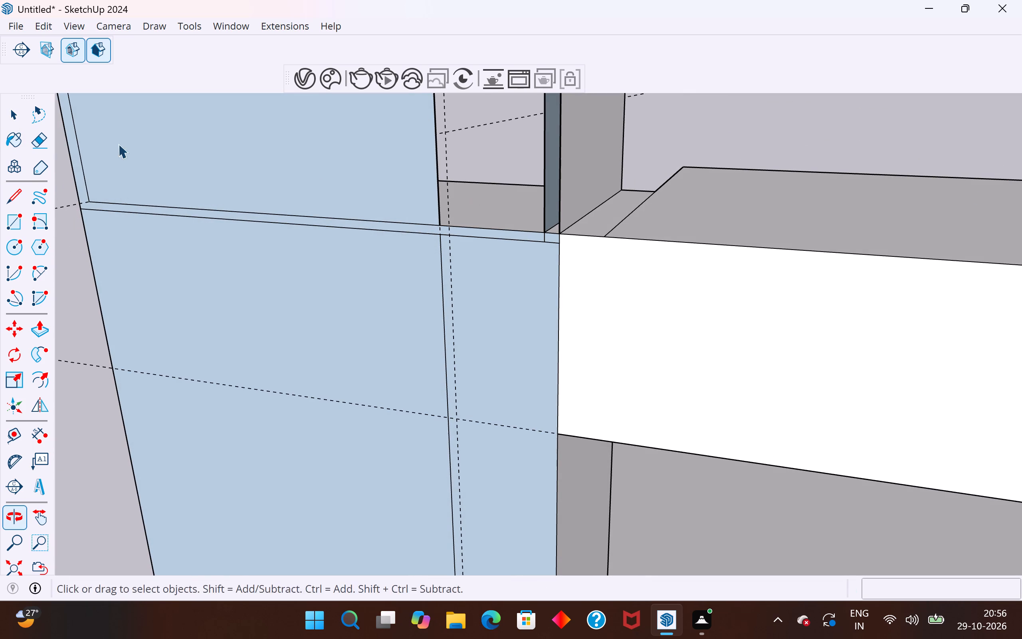
click(24, 192)
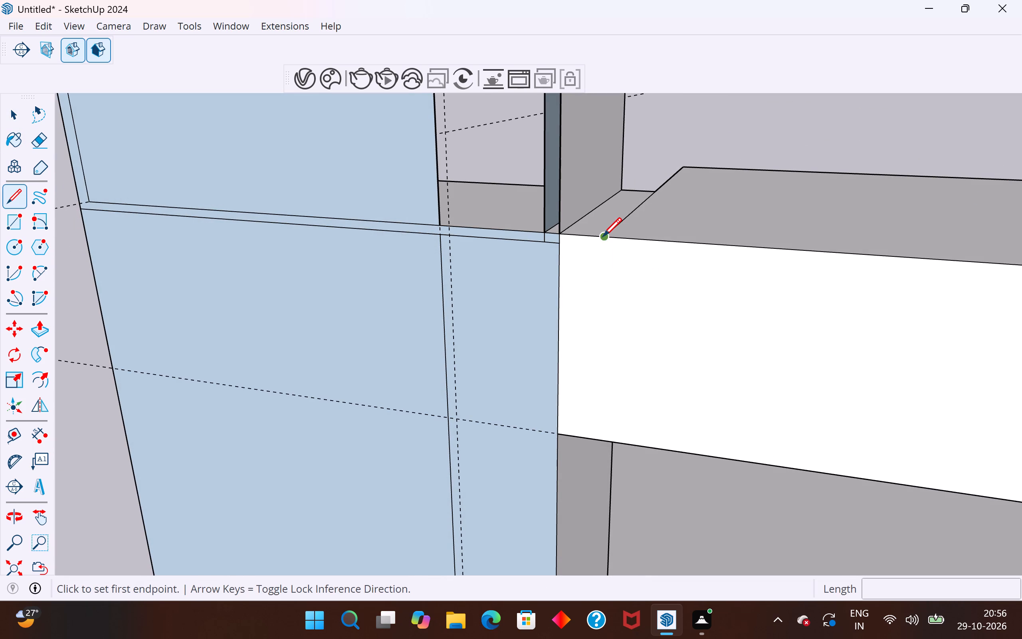
click(603, 236)
click(598, 440)
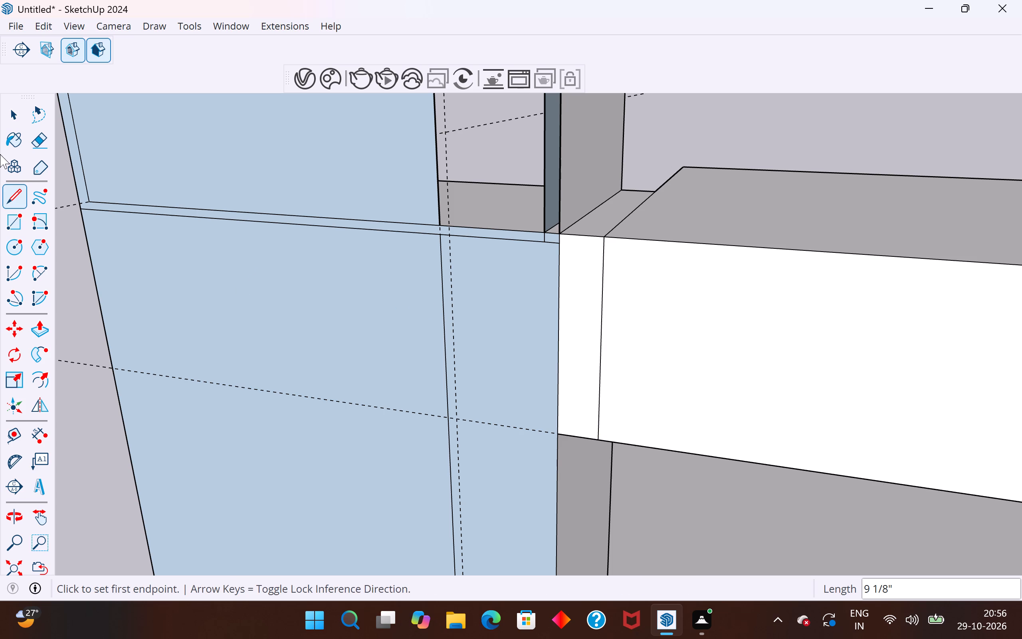
click(16, 122)
click(592, 295)
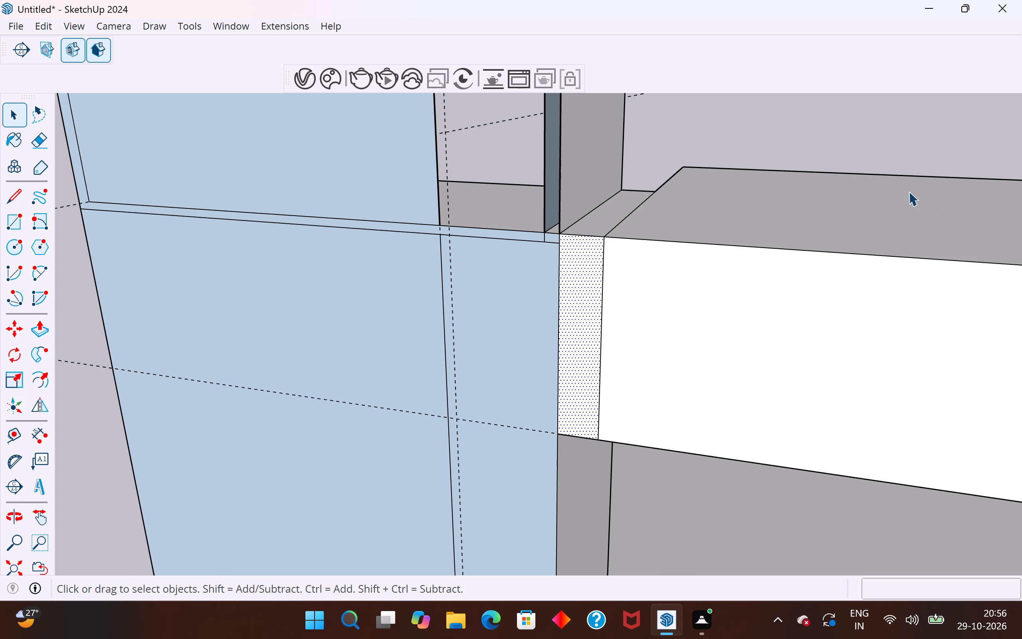
middle_drag(907, 220, 248, 371)
click(930, 323)
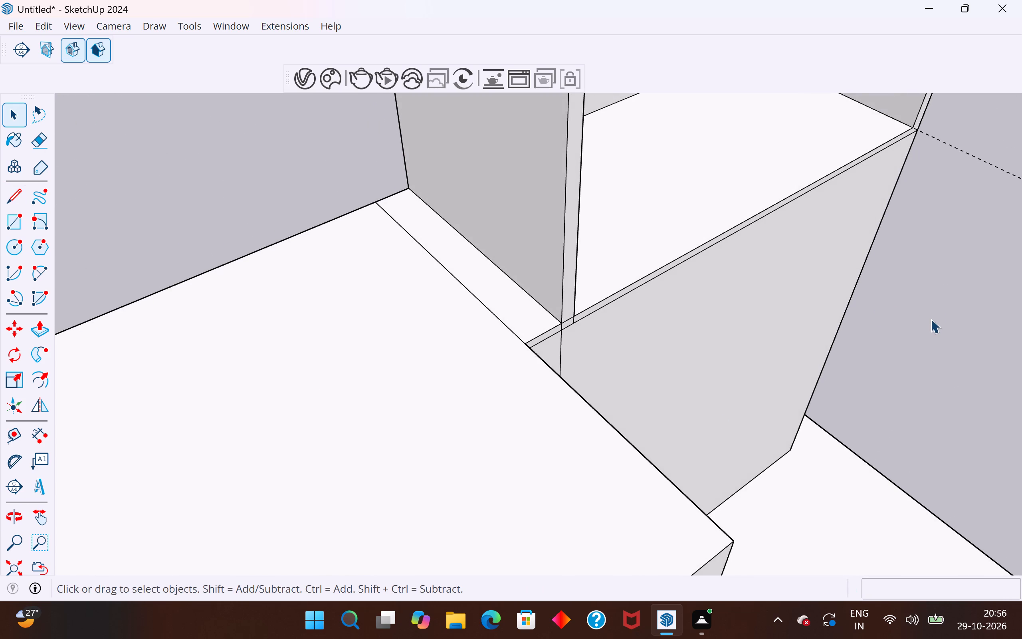
Delete the front face and the thin top strip of the leftover piece between the block's end and the shelf unit.
middle_drag(931, 318, 706, 244)
middle_drag(706, 244, 751, 89)
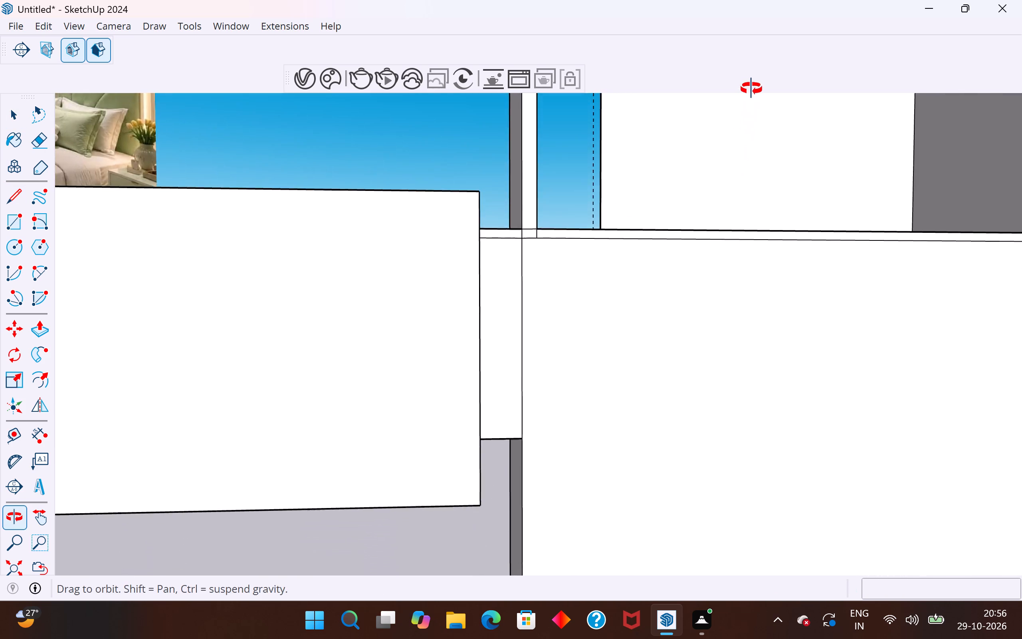
middle_drag(751, 89, 681, 141)
click(480, 323)
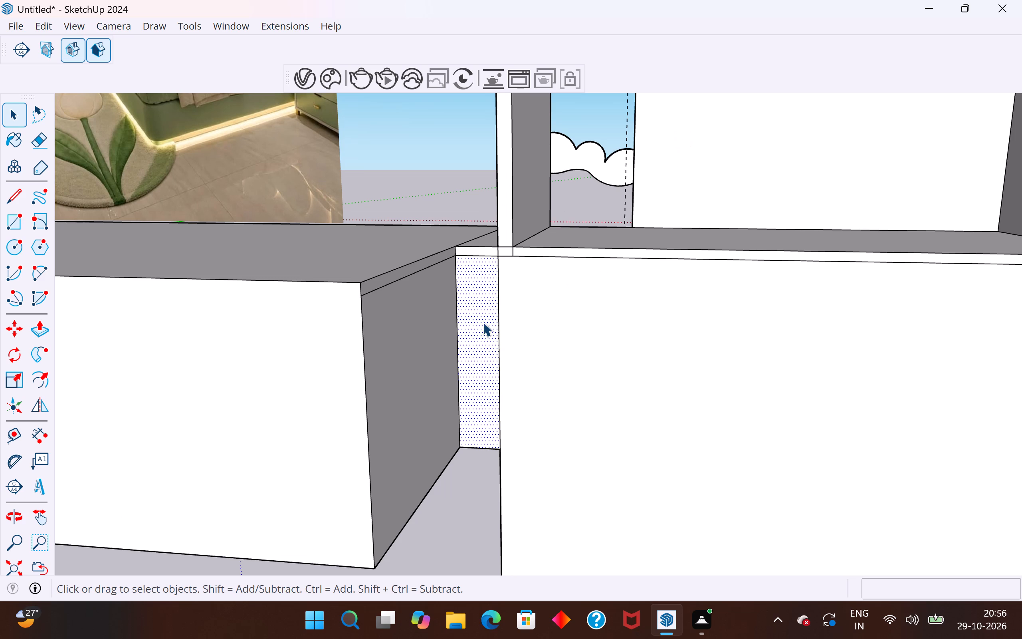
key(Delete)
click(479, 252)
key(Delete)
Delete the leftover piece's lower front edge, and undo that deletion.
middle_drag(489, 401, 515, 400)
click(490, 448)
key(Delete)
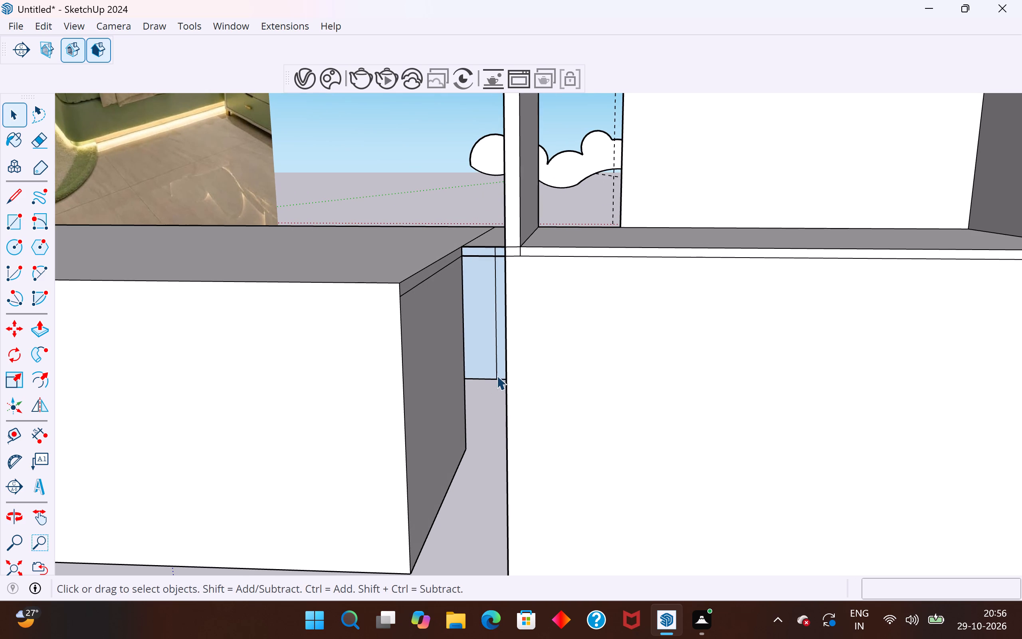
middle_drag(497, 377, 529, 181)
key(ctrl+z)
Draw a 1' line along the block's underside from the back dividing line to the front corner of the gap.
middle_drag(482, 387, 393, 491)
middle_drag(438, 441, 480, 608)
scroll(489, 446, up, 3)
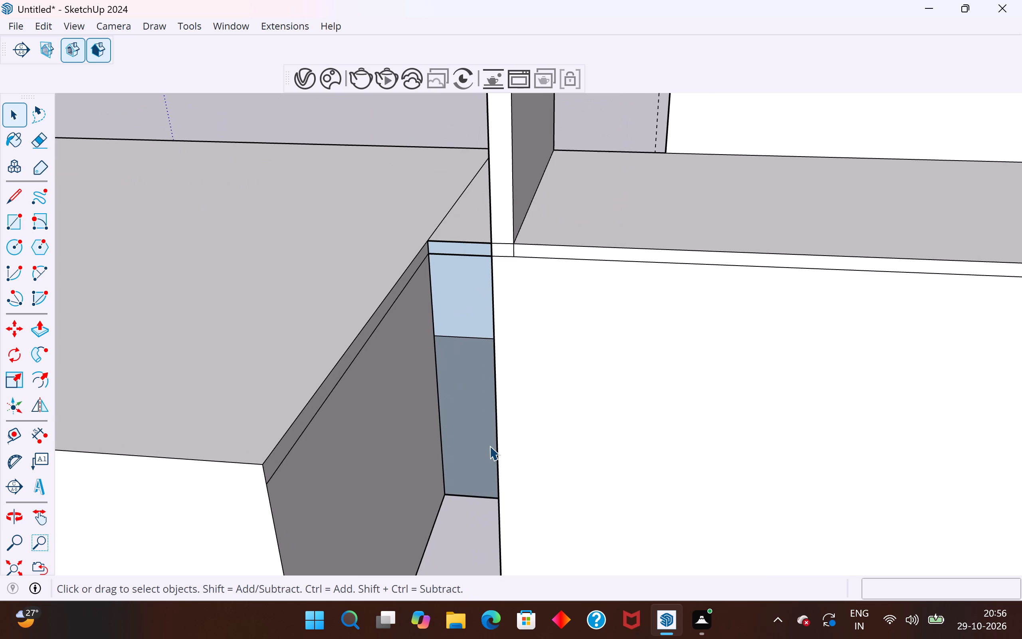
scroll(457, 396, up, 1)
middle_drag(457, 389, 506, 389)
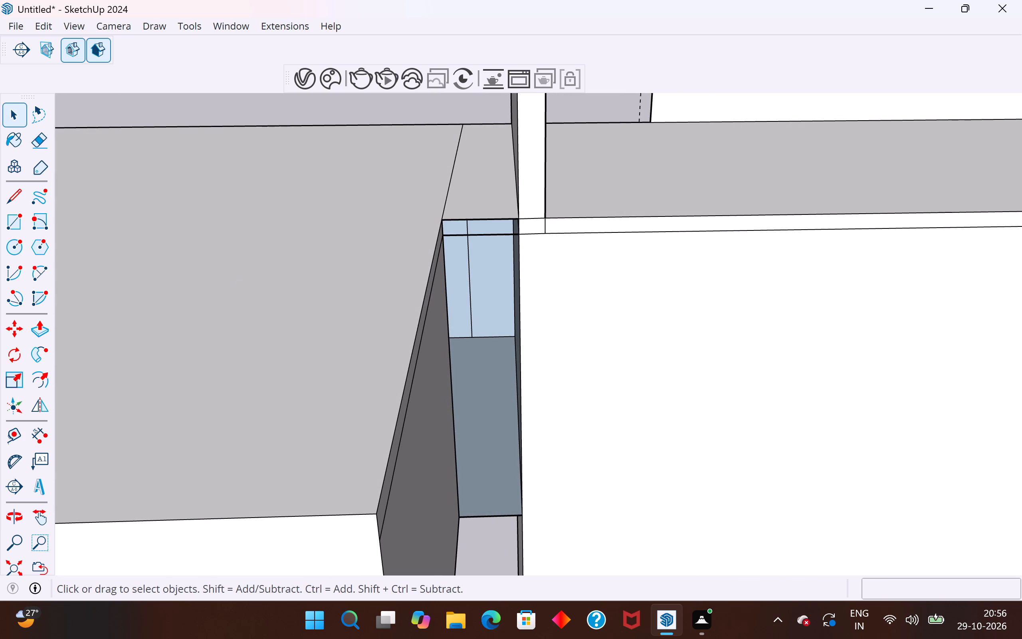
click(16, 199)
click(476, 337)
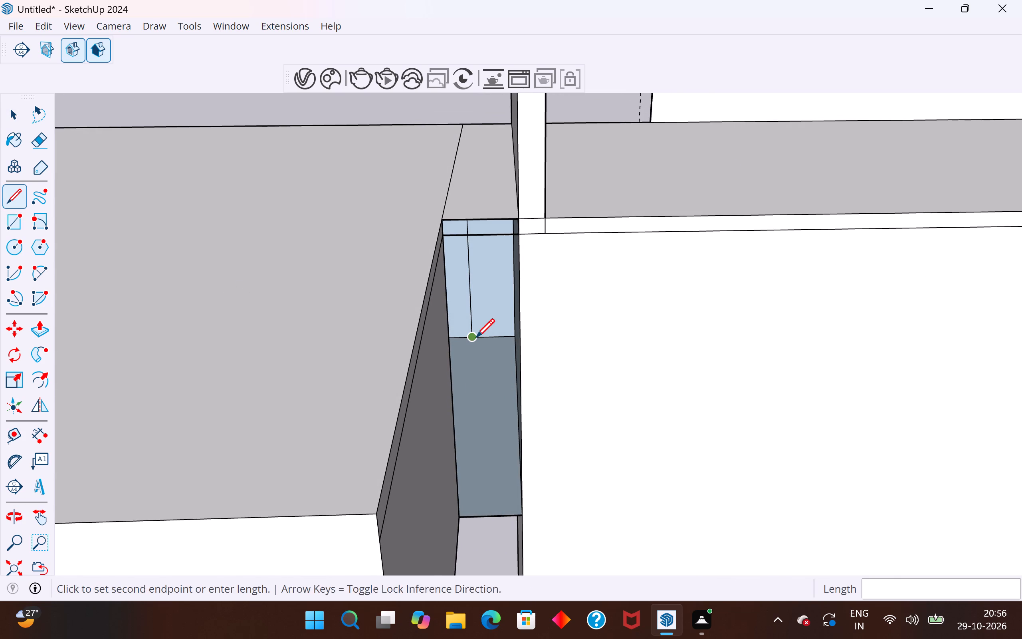
click(460, 523)
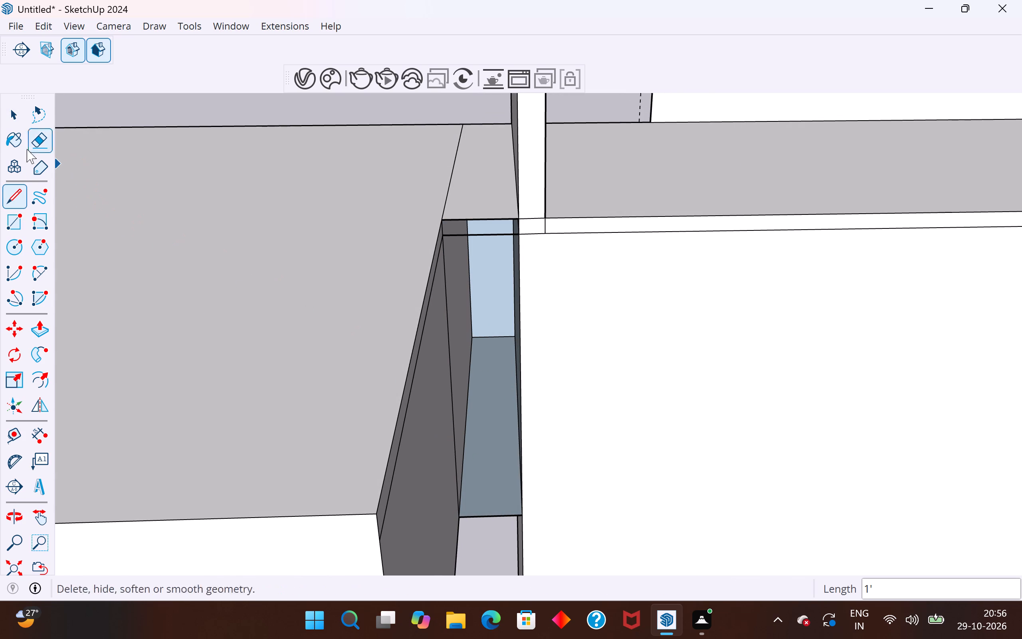
click(15, 127)
click(481, 468)
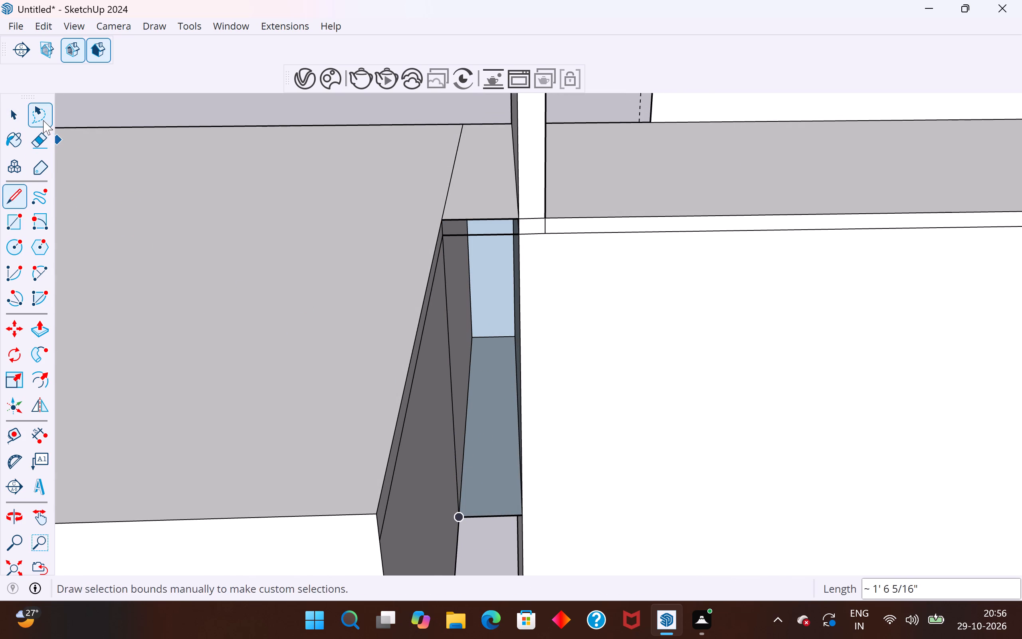
Delete the leftover piece's underside face and its remaining front, rear and bottom edges bridging the block and the shelf unit.
click(17, 111)
click(482, 428)
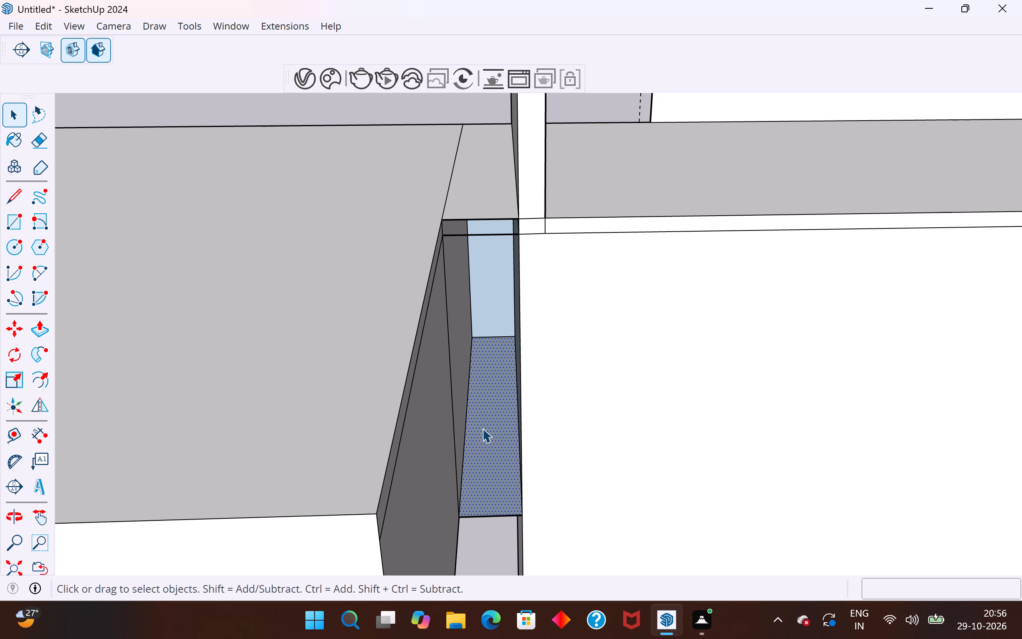
key(Delete)
middle_drag(476, 270, 477, 207)
click(482, 177)
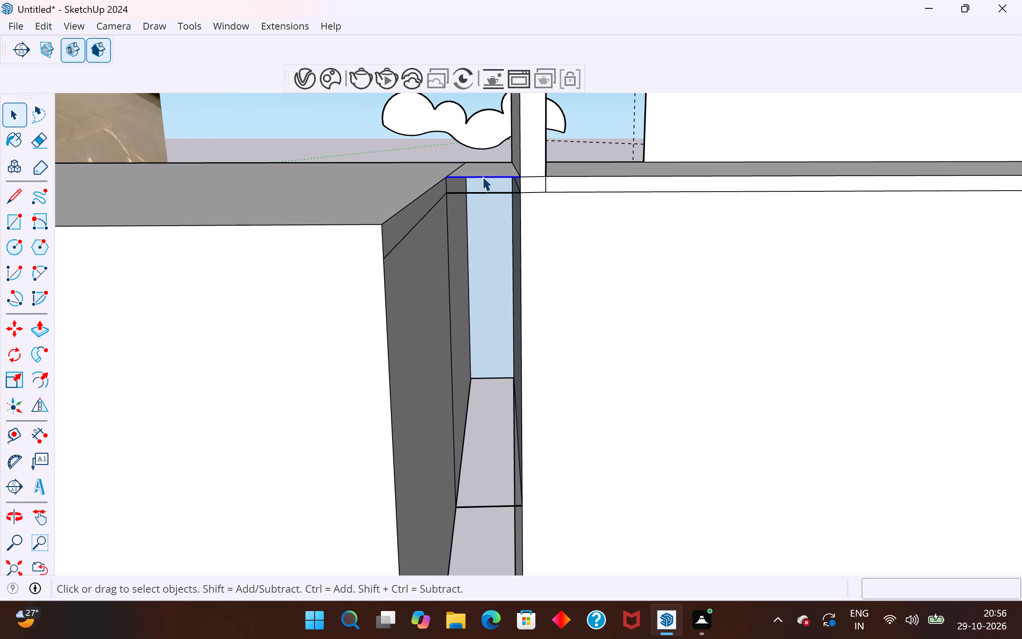
key(Delete)
click(483, 192)
key(Delete)
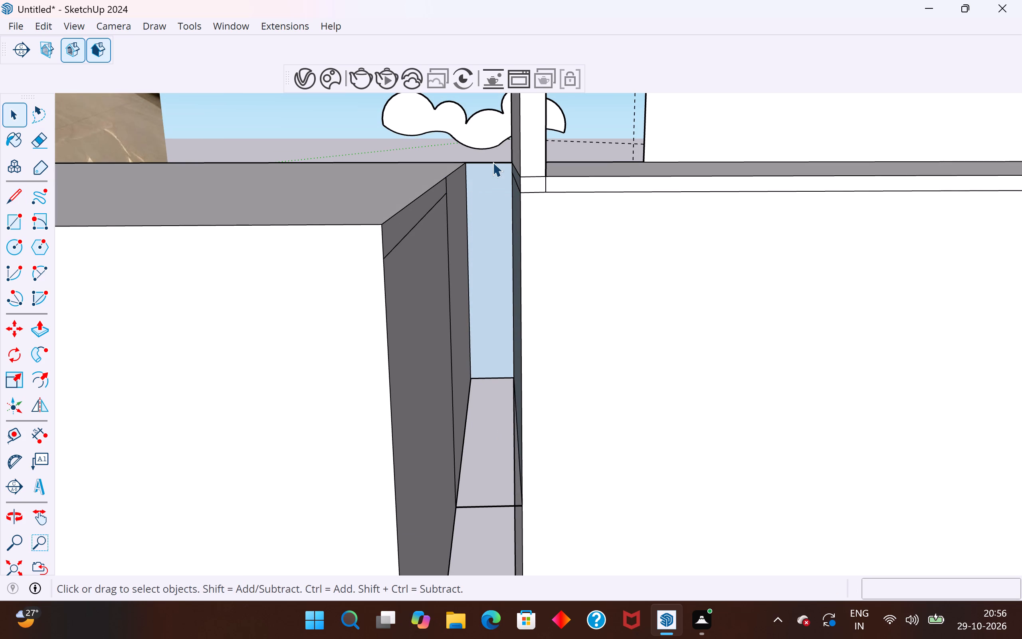
click(493, 162)
key(Delete)
drag(498, 363, 497, 378)
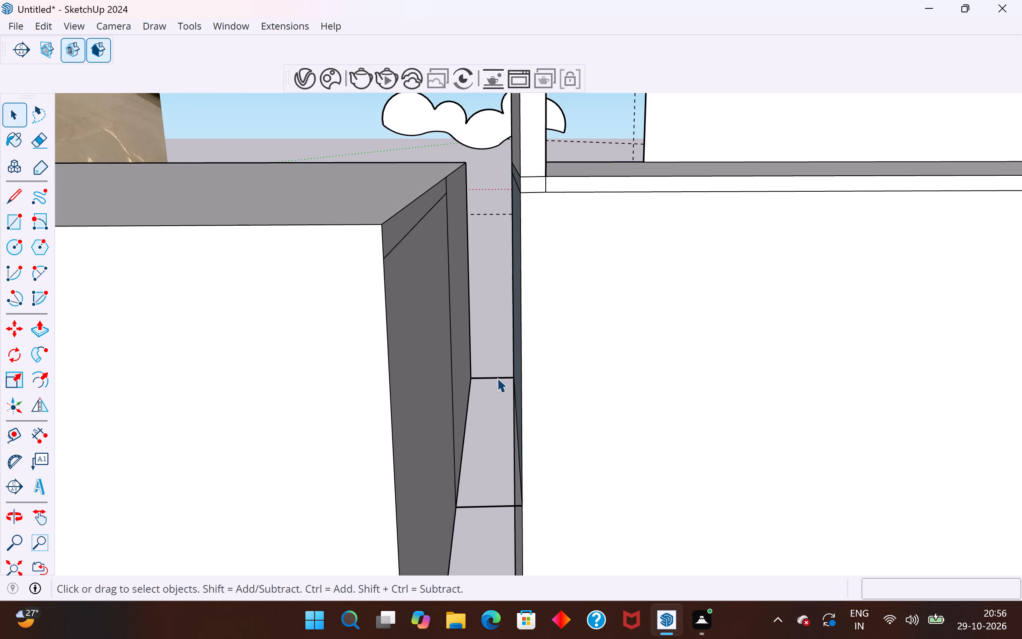
drag(497, 378, 496, 386)
key(Delete)
drag(494, 499, 490, 520)
key(Delete)
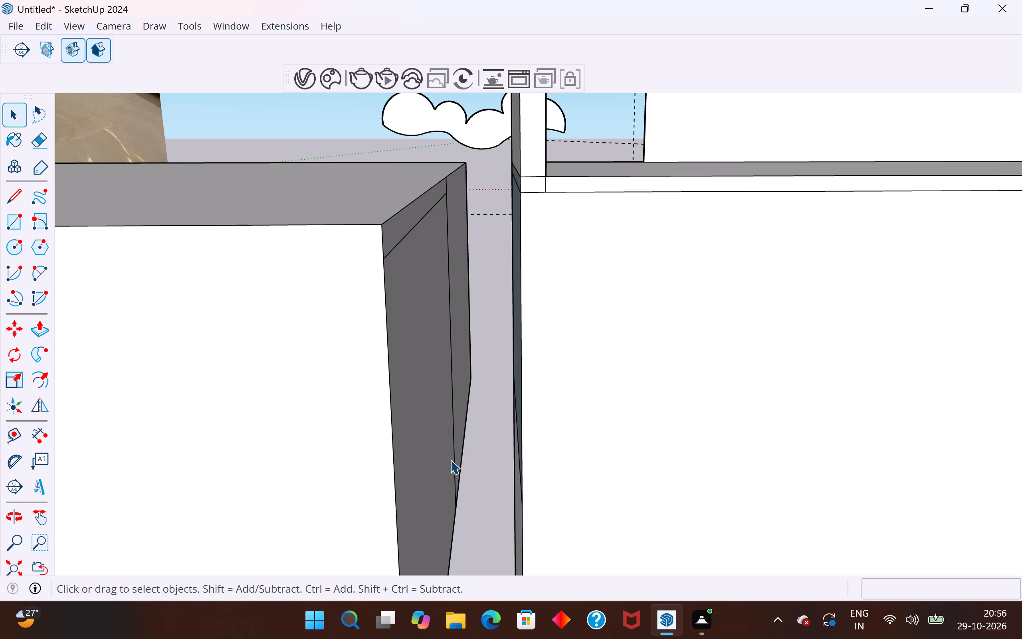
Delete the leftover vertical and strip edges on the block's shelf-side end so it is one clean face.
click(456, 460)
key(Delete)
middle_drag(466, 455, 432, 460)
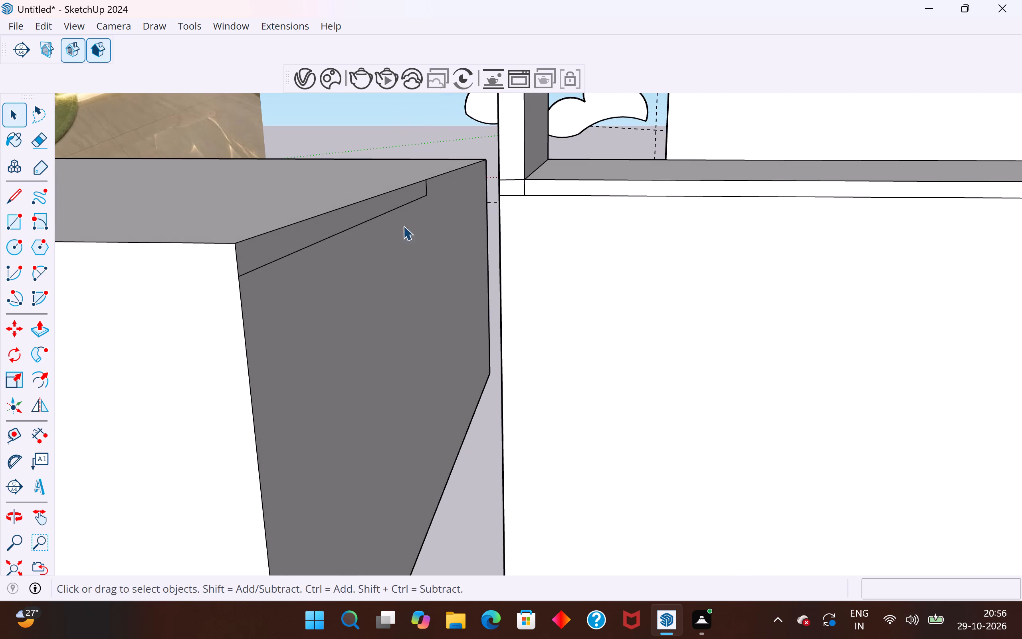
click(401, 209)
key(Delete)
click(424, 193)
key(Delete)
scroll(459, 289, down, 6)
middle_drag(463, 293, 518, 321)
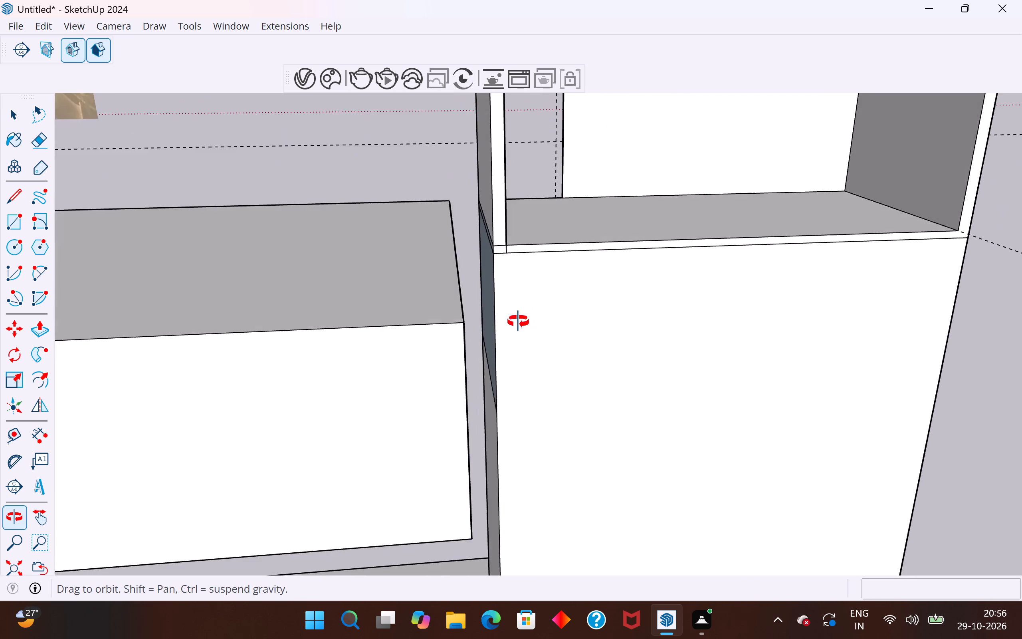
Delete the slanted edge across the side of the shelf unit's base cabinet facing the dressing table block.
middle_drag(518, 321, 513, 319)
scroll(485, 408, up, 4)
middle_drag(495, 399, 509, 405)
scroll(496, 405, up, 5)
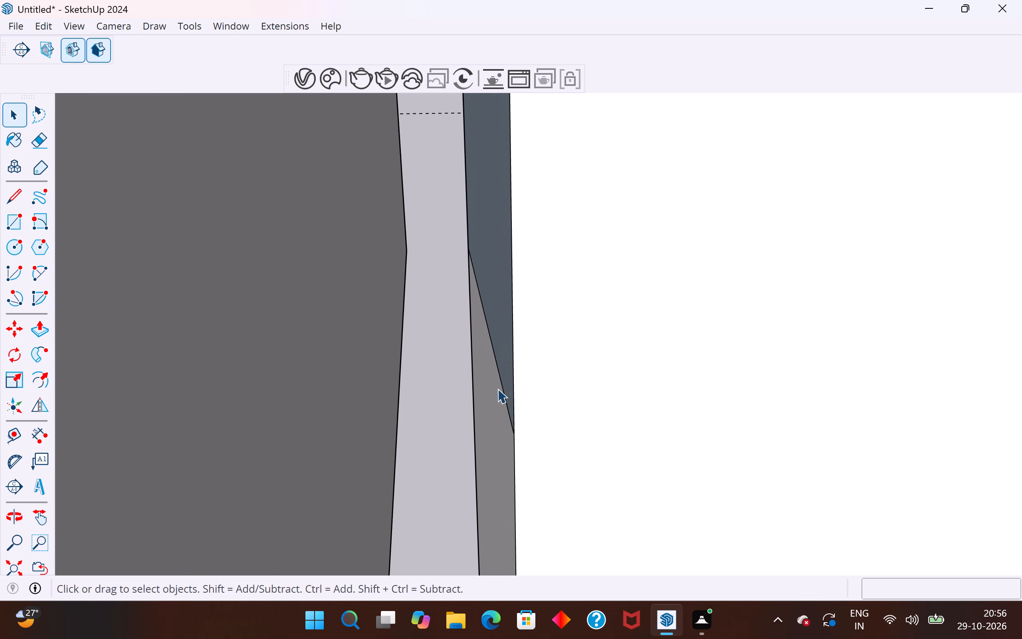
scroll(497, 389, up, 1)
click(504, 385)
key(Delete)
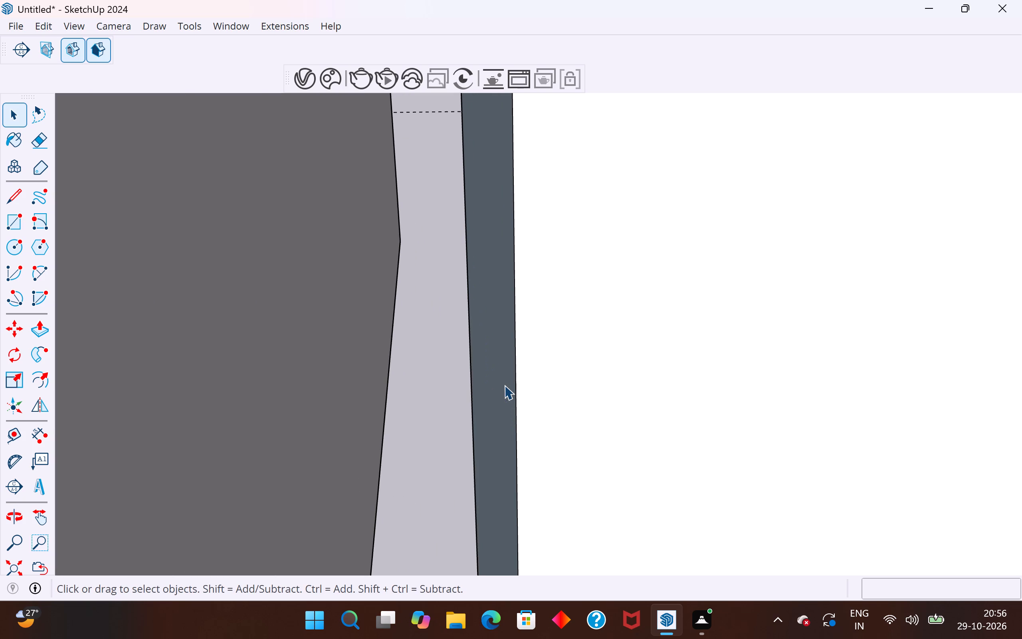
Push/Pull the base cabinet's block-side face outward 1 7/8" to close the gap to the dressing table block's end.
scroll(502, 411, down, 11)
middle_drag(502, 411, 560, 503)
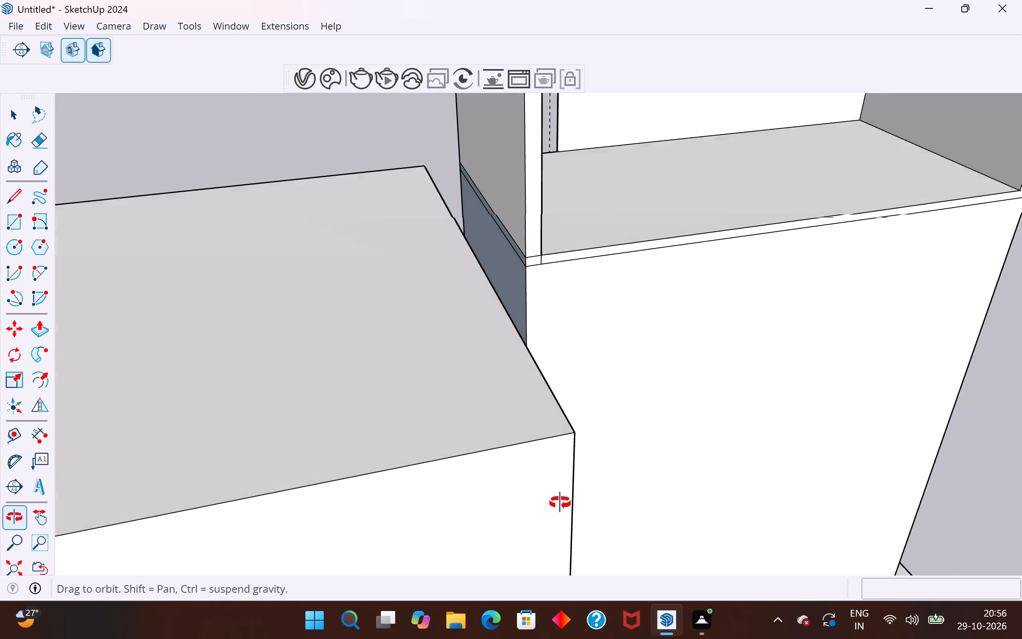
middle_drag(560, 503, 561, 508)
scroll(530, 271, up, 4)
scroll(528, 269, down, 5)
middle_drag(551, 313, 470, 250)
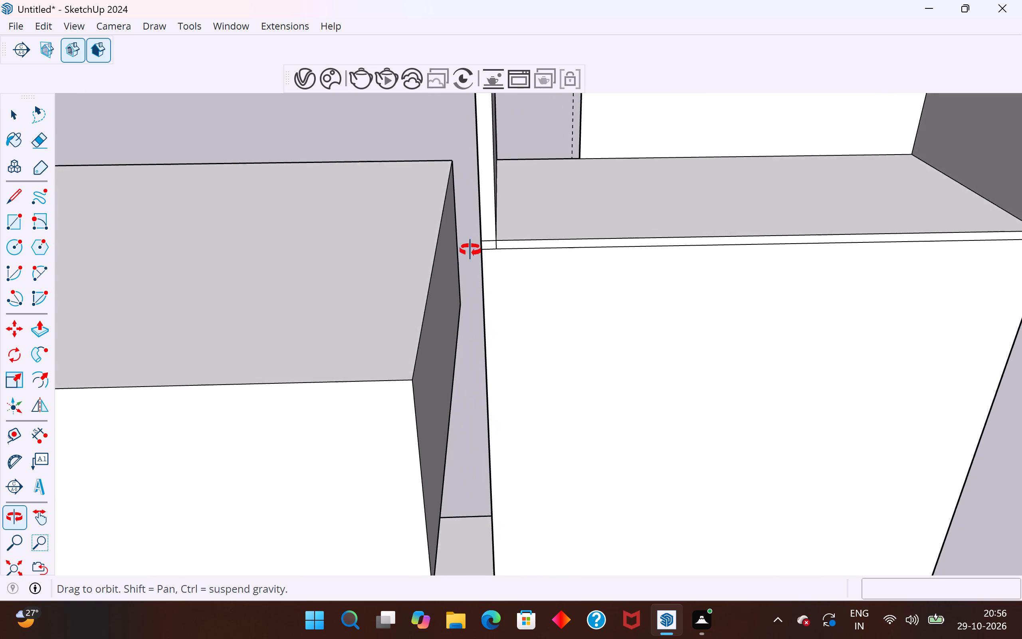
middle_drag(470, 250, 533, 87)
click(508, 407)
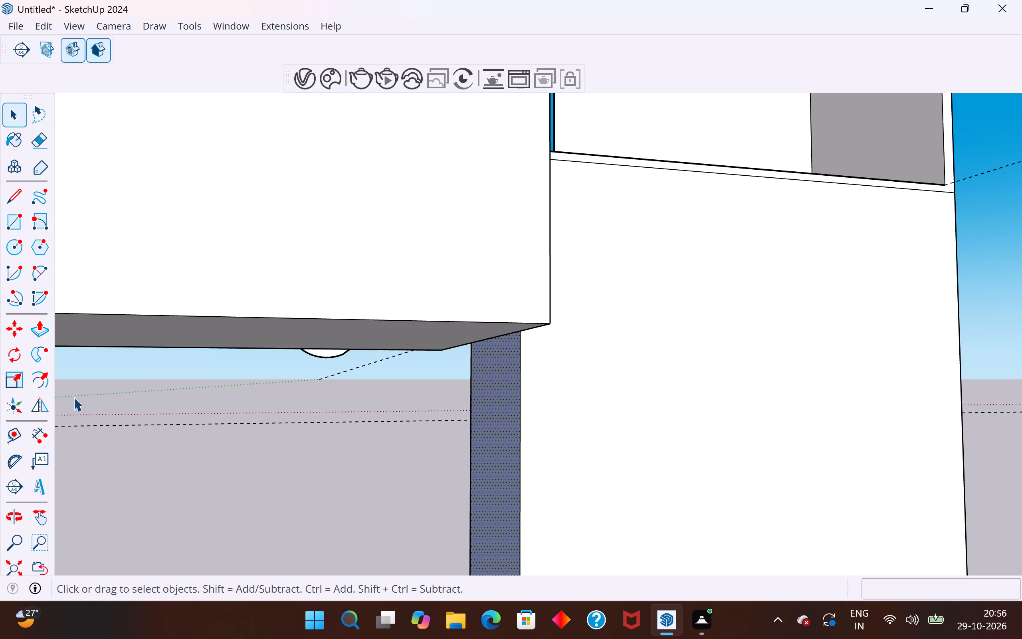
click(44, 331)
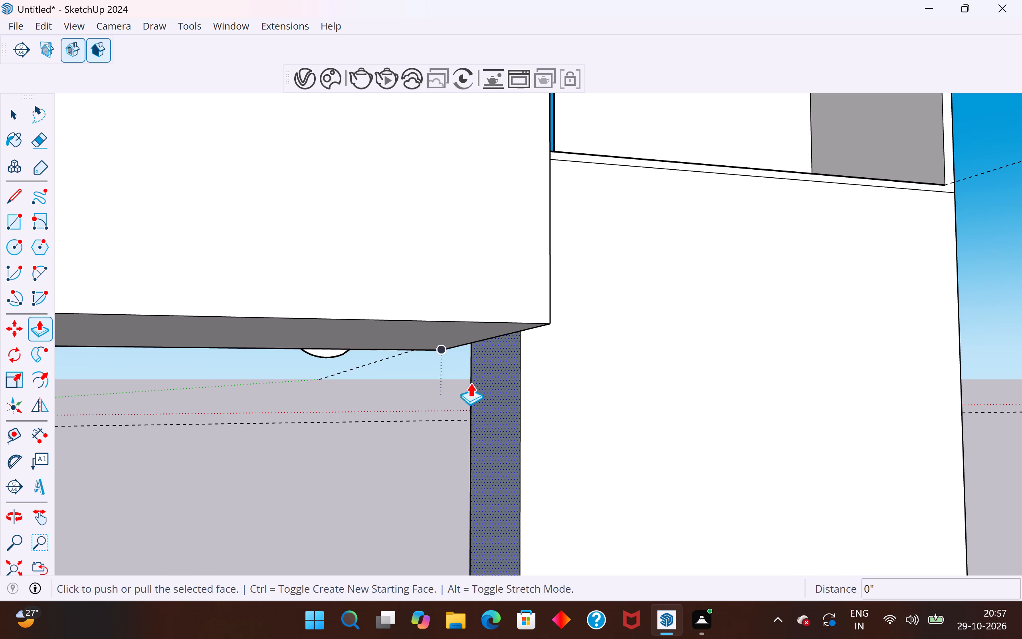
click(501, 354)
click(474, 339)
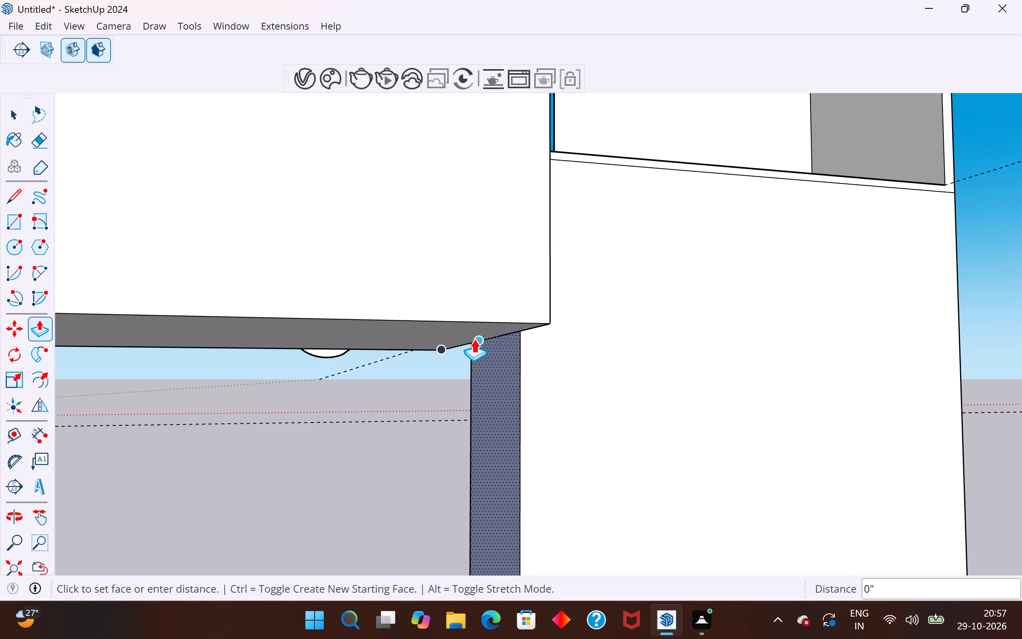
middle_drag(674, 290, 589, 383)
scroll(450, 299, up, 1)
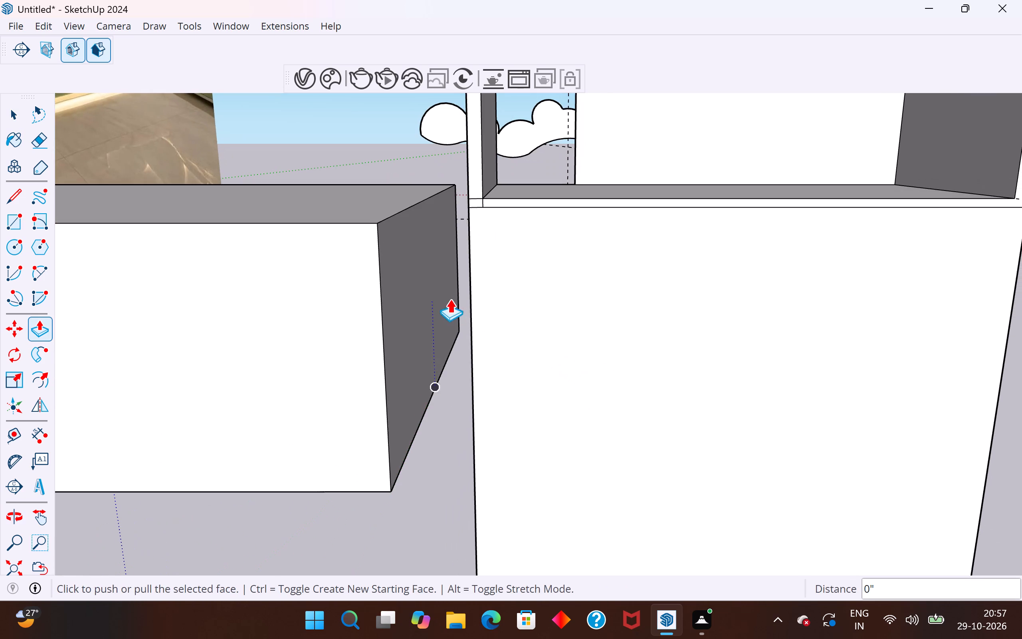
middle_drag(452, 299, 556, 372)
scroll(484, 240, up, 3)
click(492, 236)
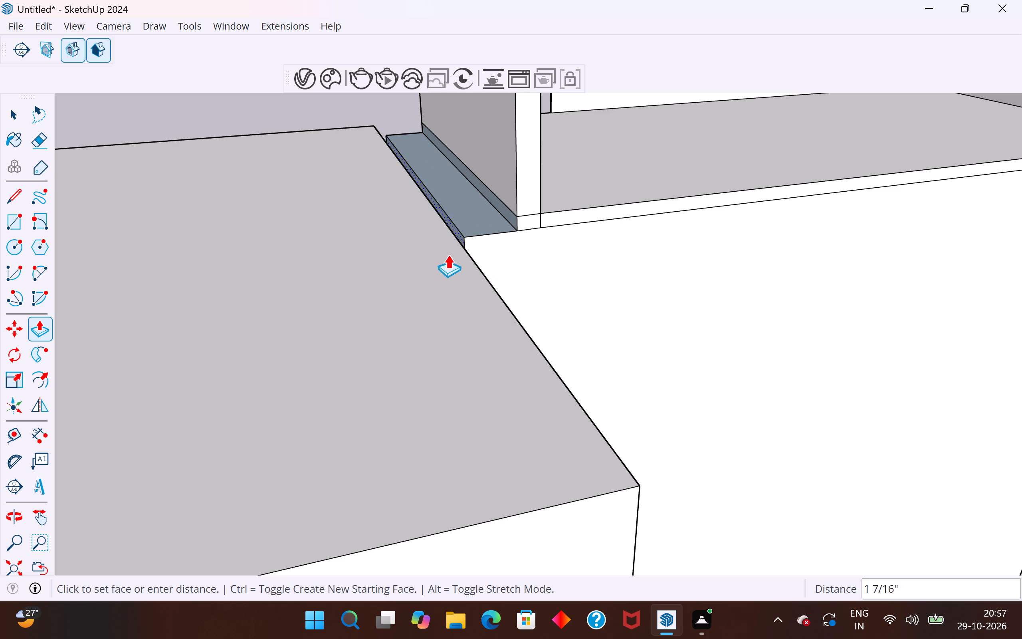
middle_drag(448, 240, 236, 284)
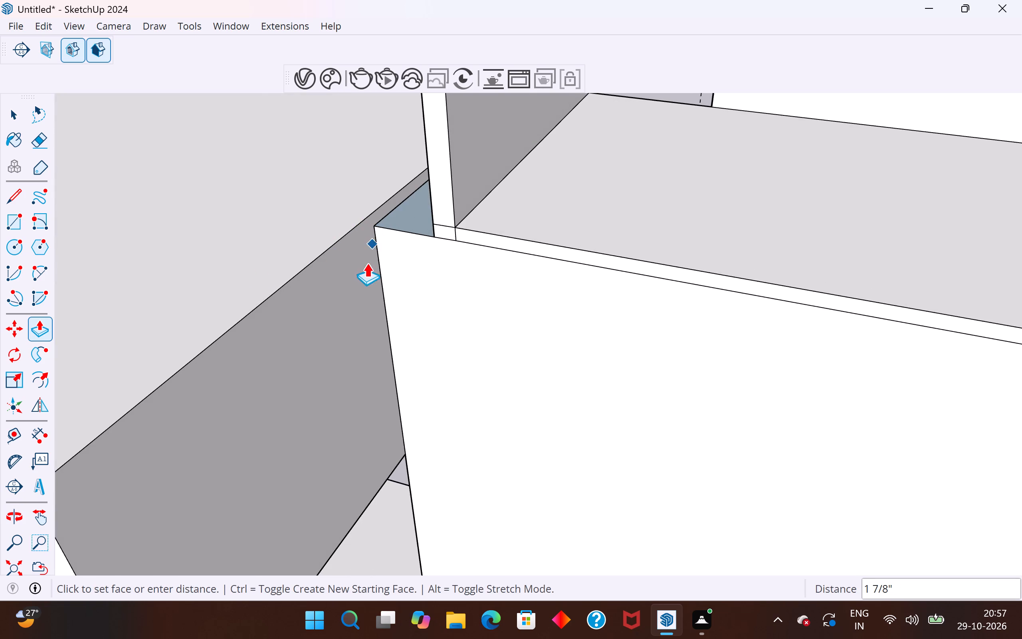
scroll(382, 238, up, 3)
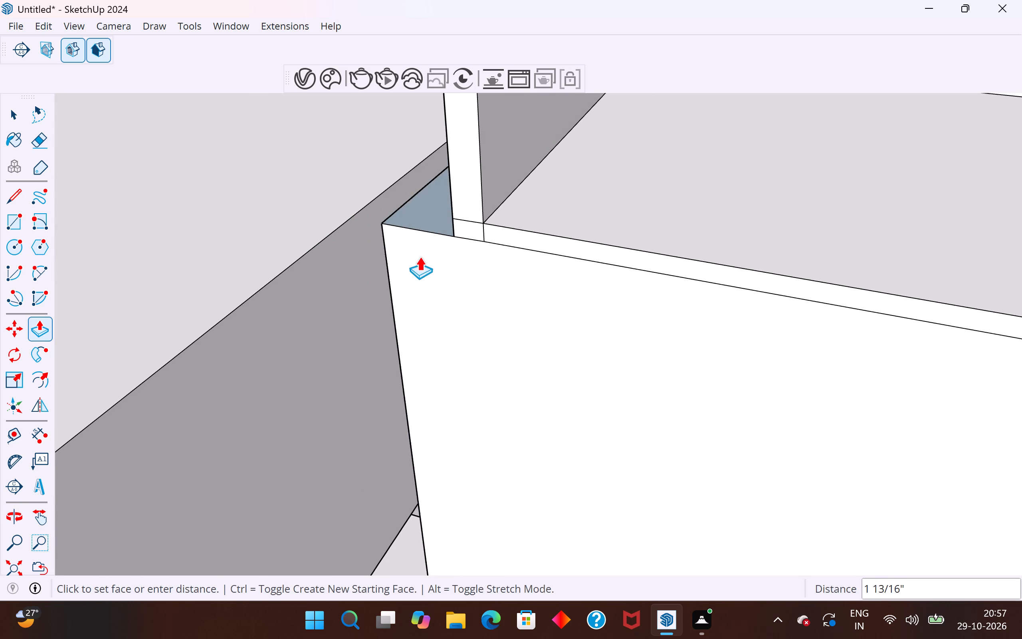
click(410, 515)
middle_drag(503, 403, 624, 207)
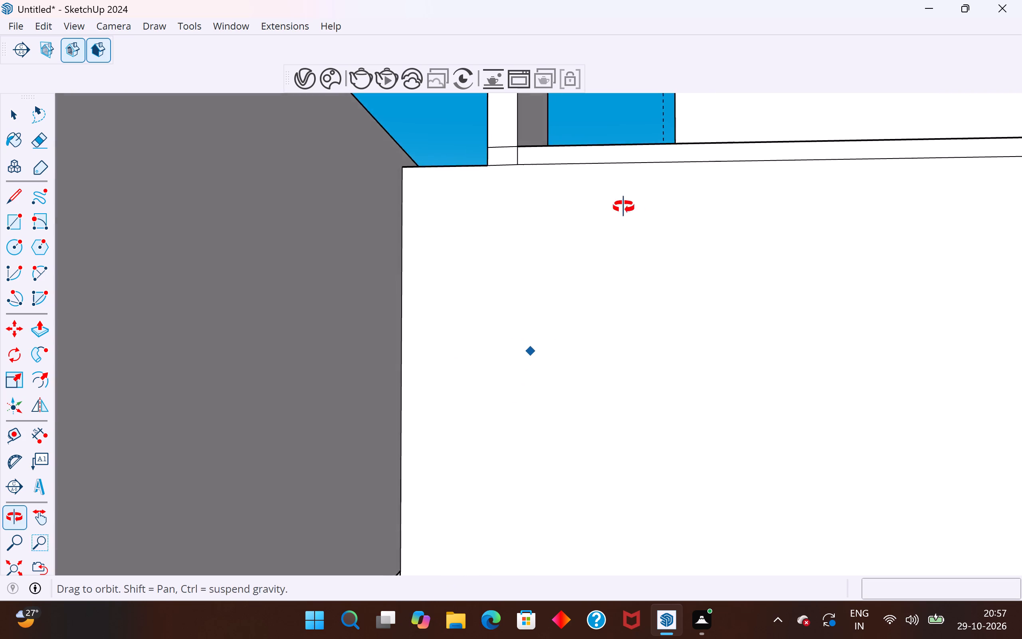
middle_drag(624, 207, 641, 207)
scroll(544, 301, down, 6)
scroll(604, 198, down, 1)
middle_drag(606, 221, 565, 438)
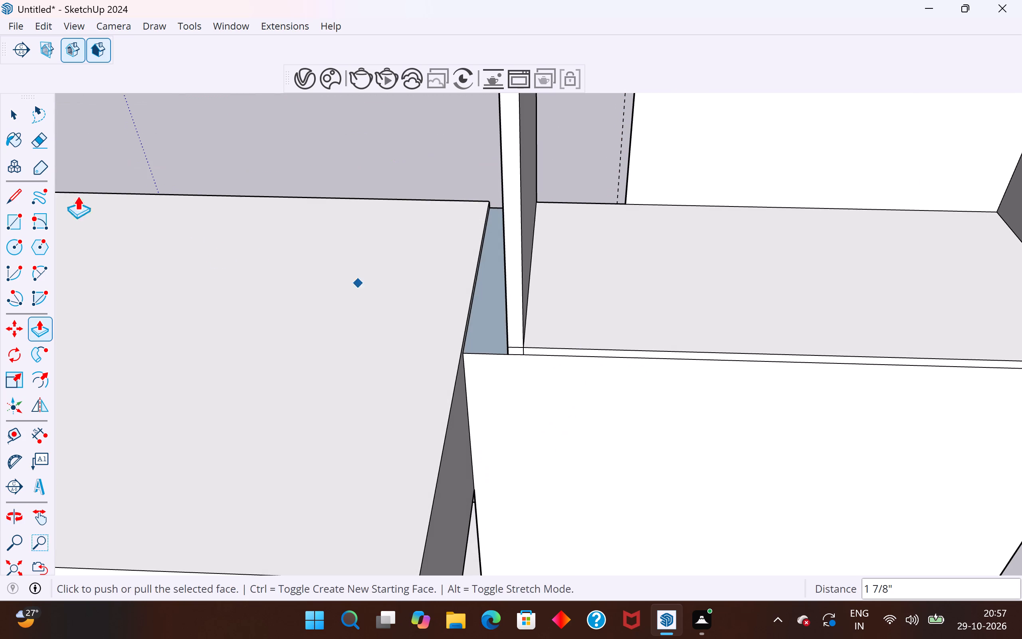
click(14, 111)
click(246, 151)
Select the shelf unit's upright panel on the dressing table side across all three open tiers.
middle_drag(463, 293, 527, 326)
scroll(535, 341, up, 4)
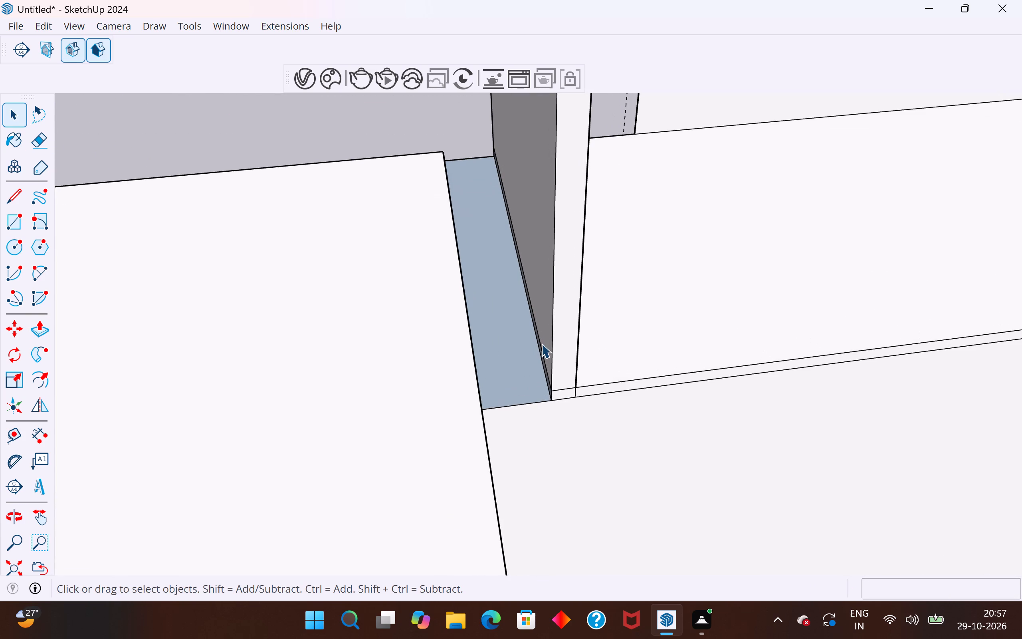
middle_drag(549, 328, 438, 248)
scroll(669, 354, down, 15)
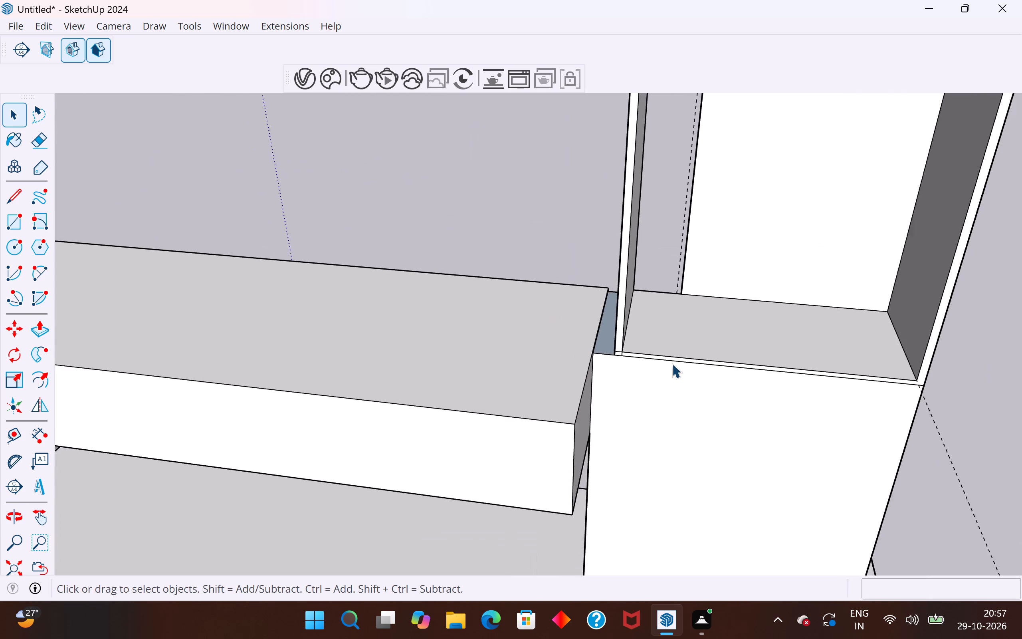
scroll(672, 363, down, 11)
middle_drag(676, 301, 683, 202)
scroll(678, 267, up, 4)
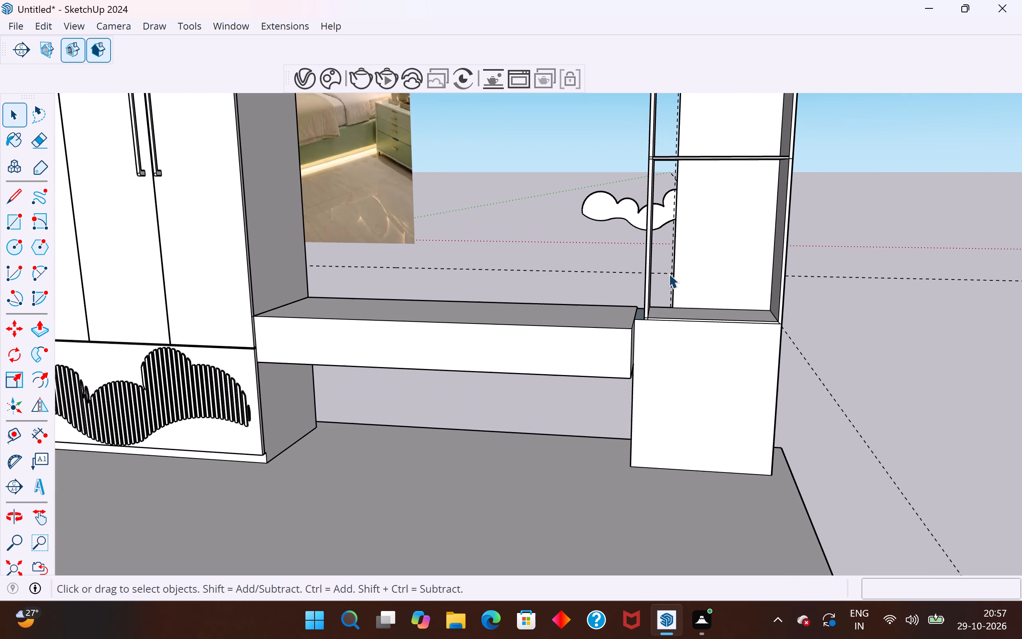
drag(660, 245, 625, 260)
scroll(631, 353, down, 5)
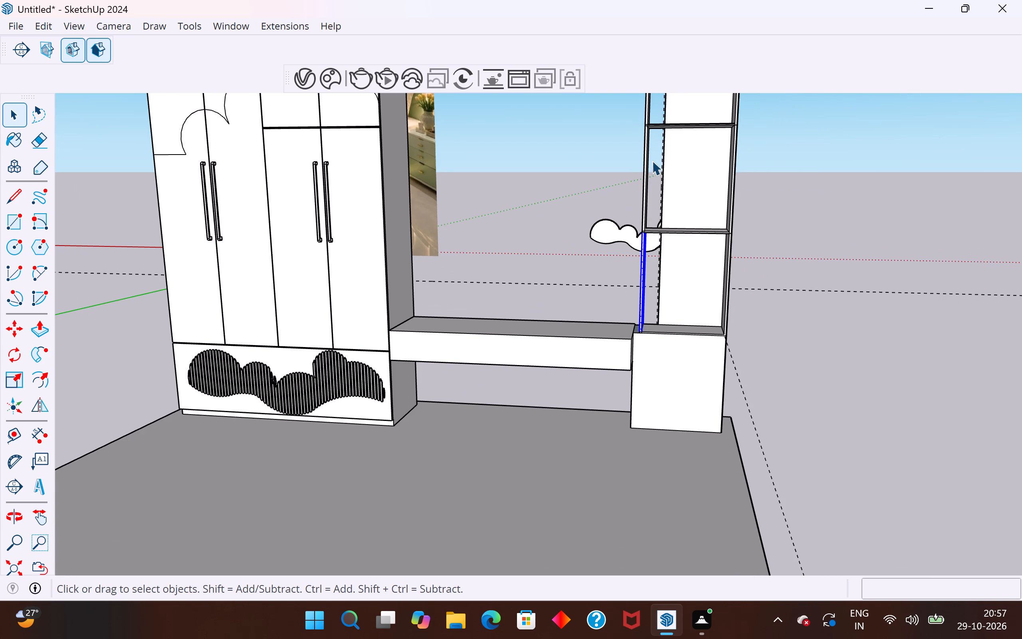
shift+drag(652, 157, 632, 192)
scroll(602, 370, down, 5)
scroll(649, 195, up, 9)
scroll(636, 238, down, 4)
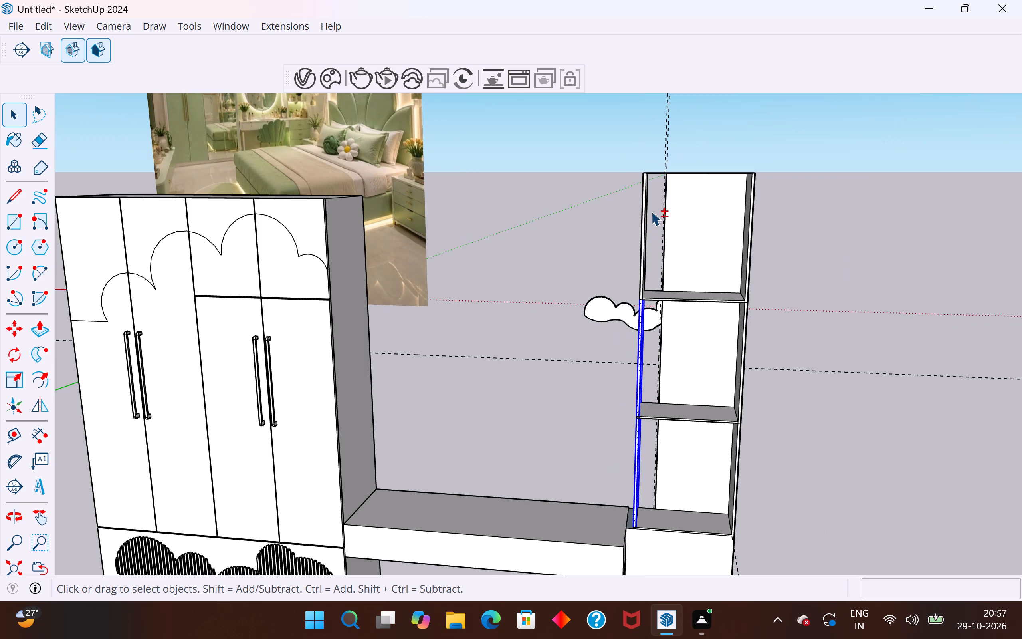
shift+drag(651, 211, 629, 272)
scroll(629, 272, down, 4)
scroll(629, 272, up, 10)
scroll(629, 290, down, 4)
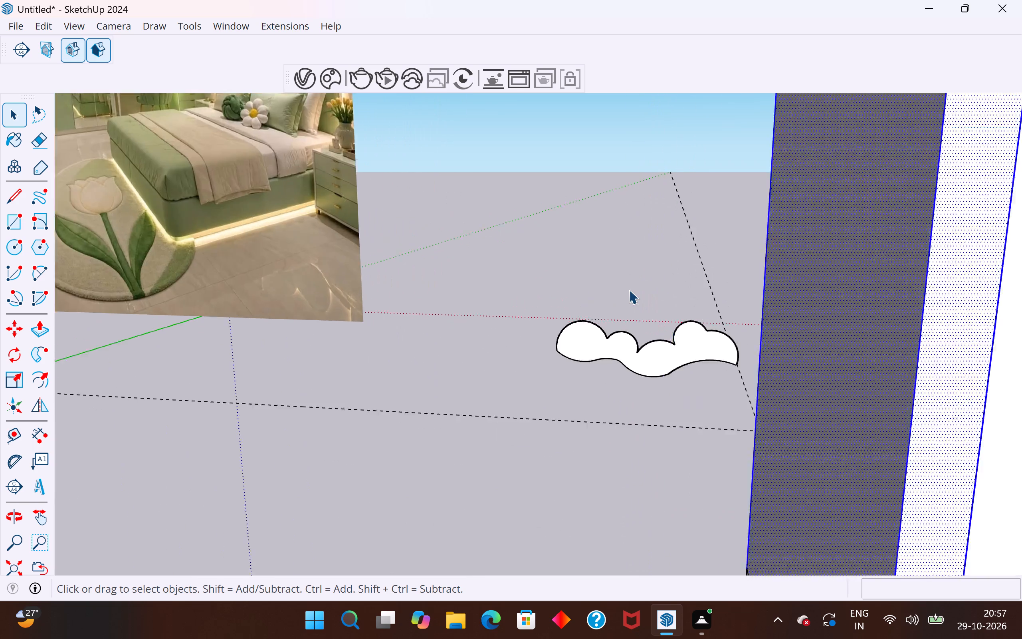
middle_drag(635, 331, 683, 400)
scroll(606, 276, down, 5)
scroll(685, 482, up, 3)
scroll(622, 318, down, 4)
scroll(676, 463, up, 17)
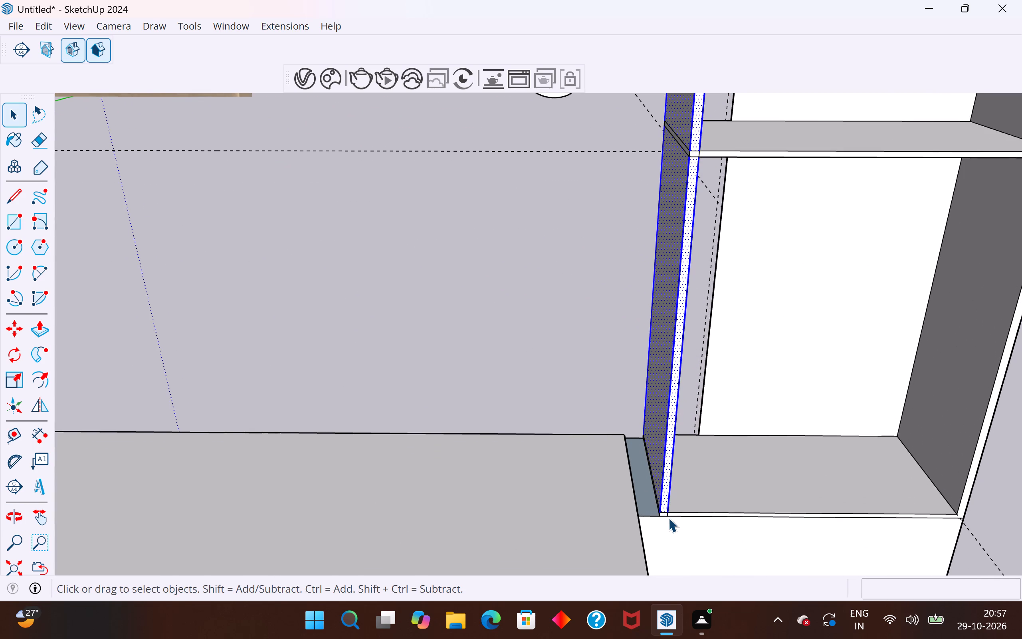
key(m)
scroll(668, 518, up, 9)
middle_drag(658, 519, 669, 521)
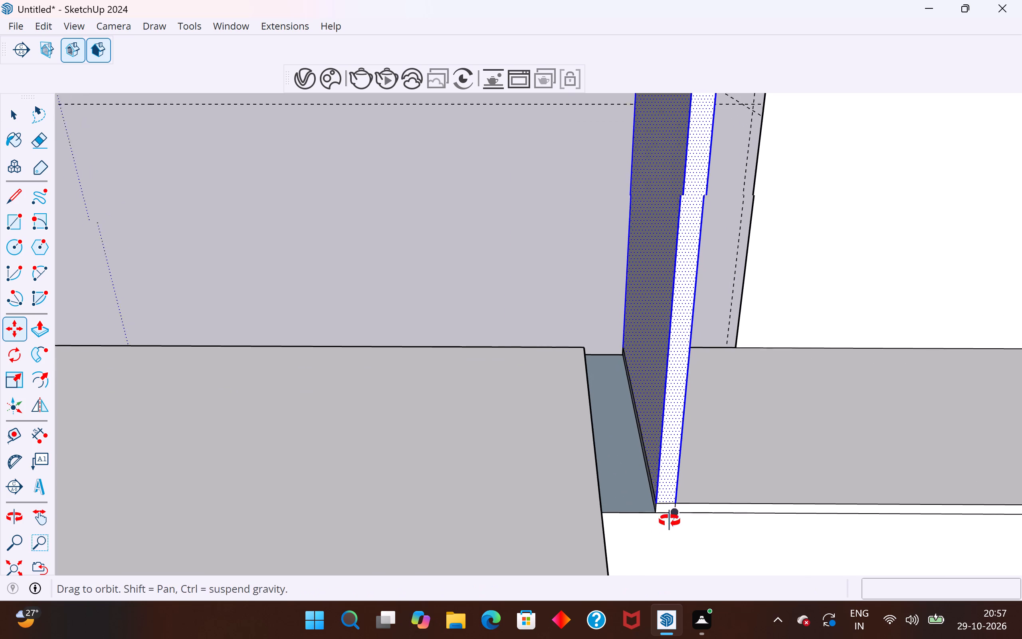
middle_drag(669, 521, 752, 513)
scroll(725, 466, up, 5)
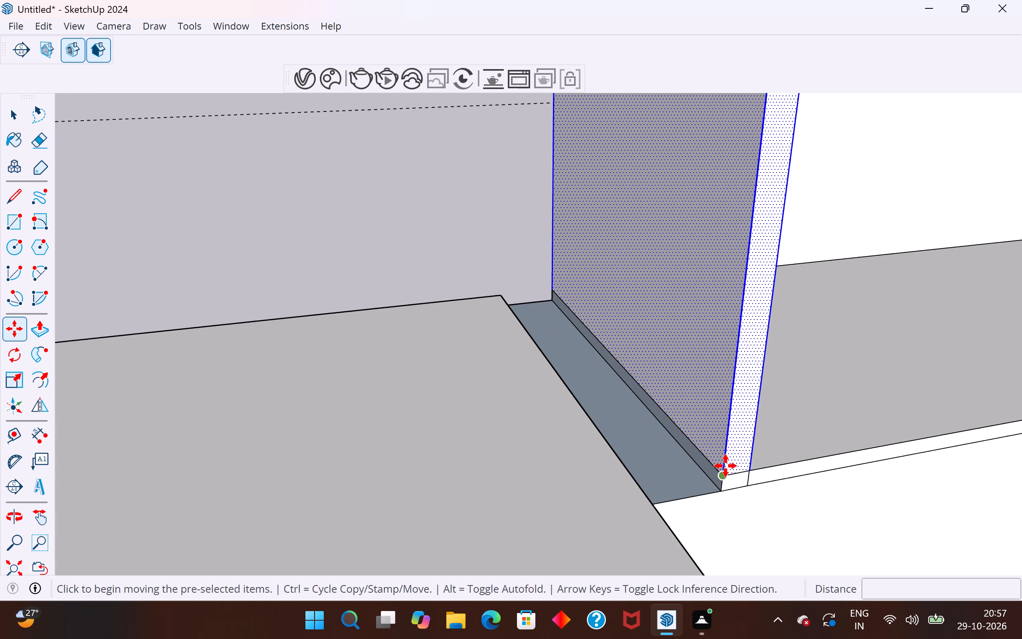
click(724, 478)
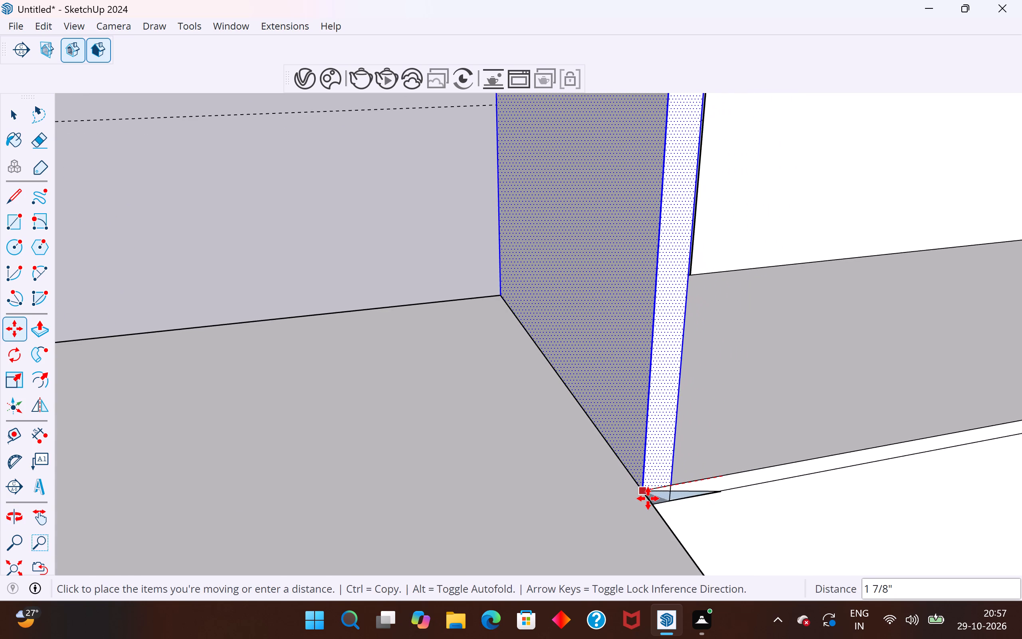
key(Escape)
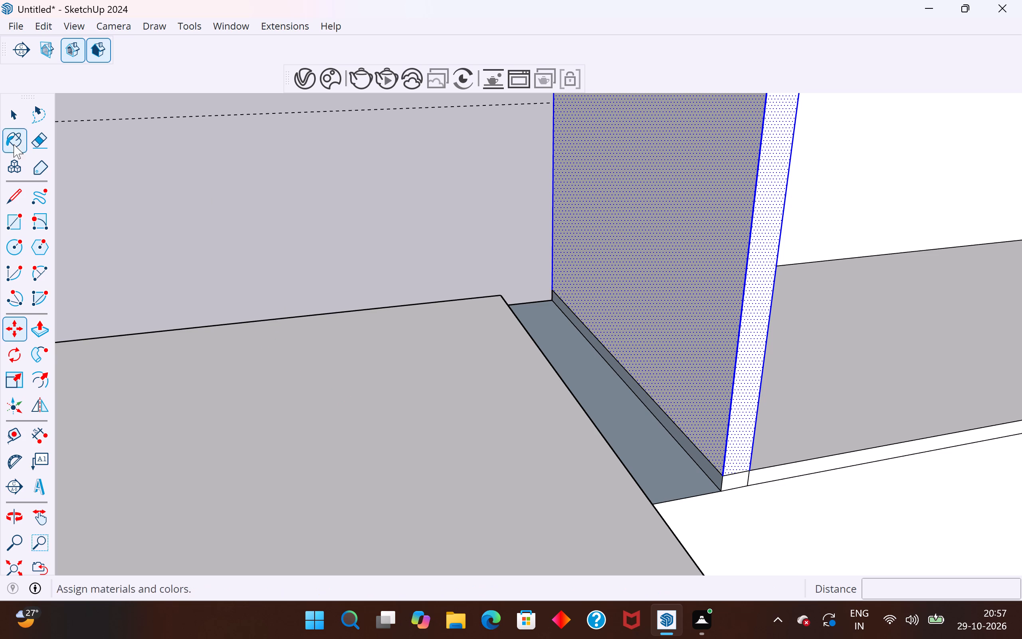
Add the thin strip below the upright to the selection and copy it all 1 7/8" onto the widened base cabinet's front corner.
click(12, 115)
shift+click(701, 458)
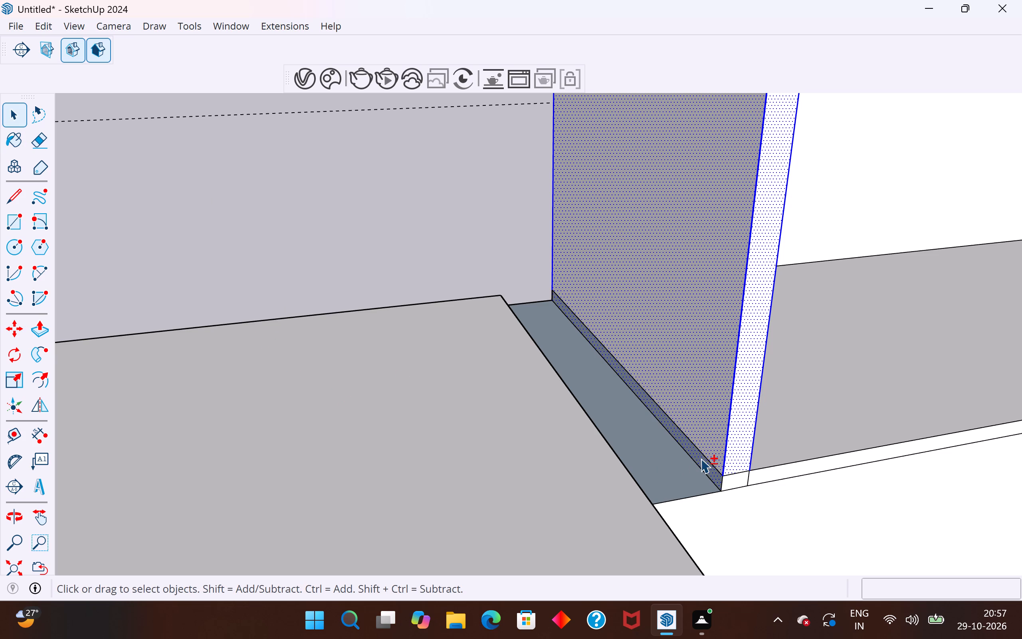
key(m)
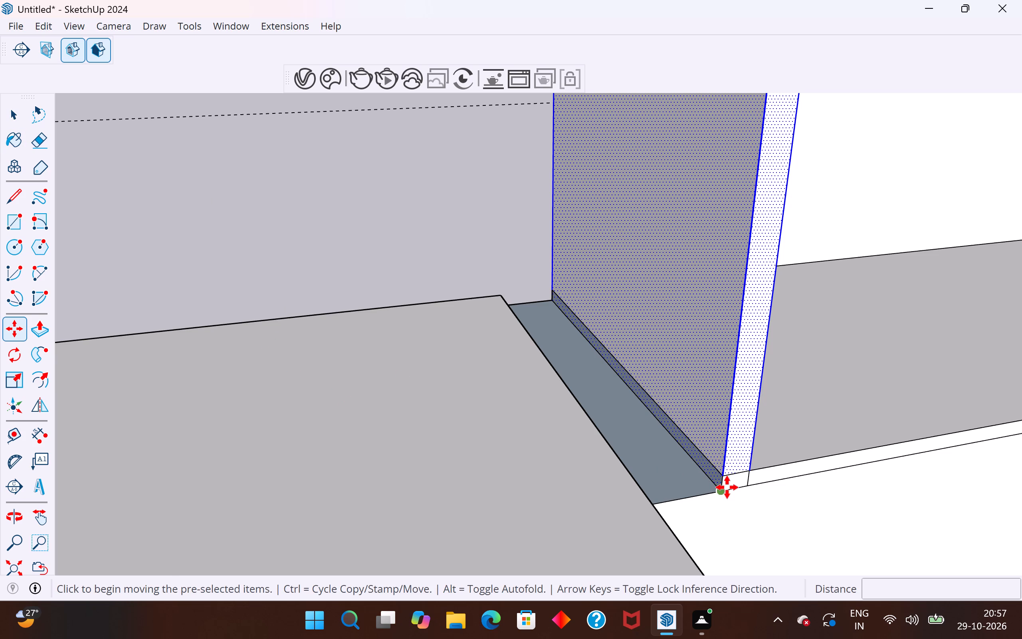
click(727, 487)
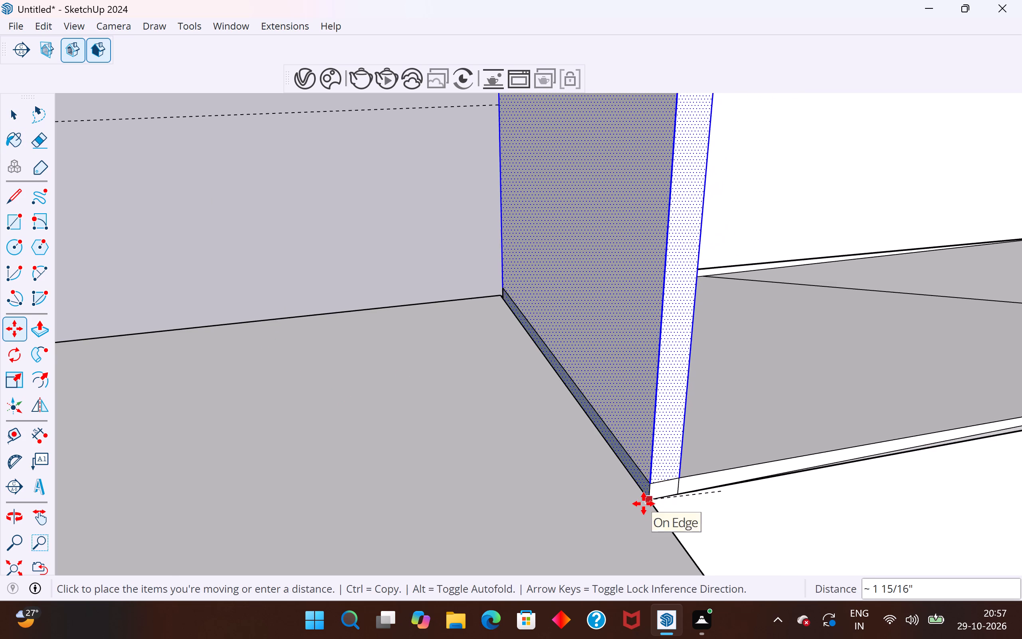
key(Escape)
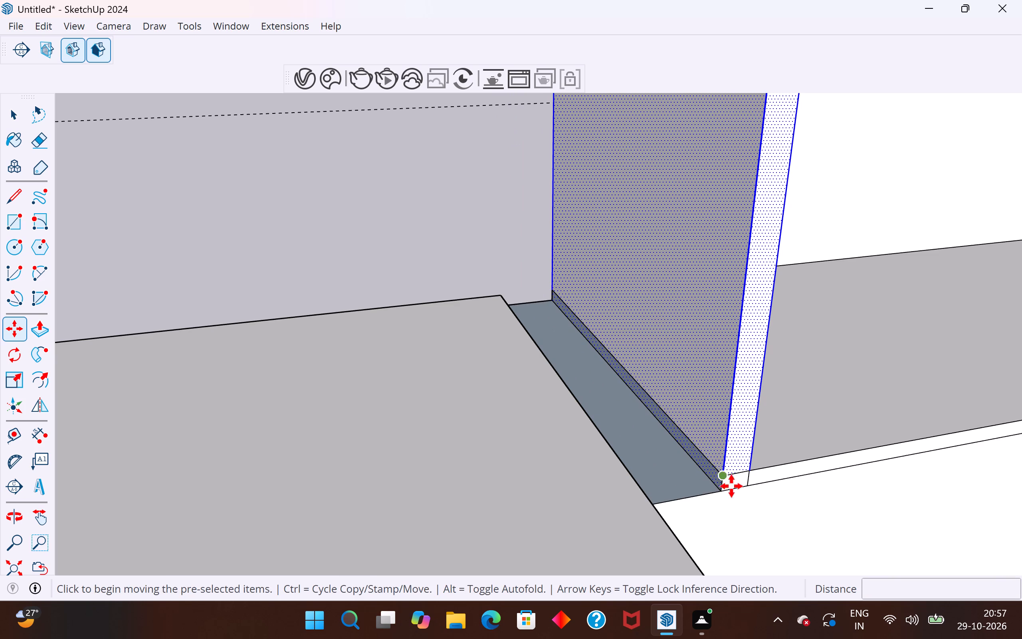
shift+click(726, 493)
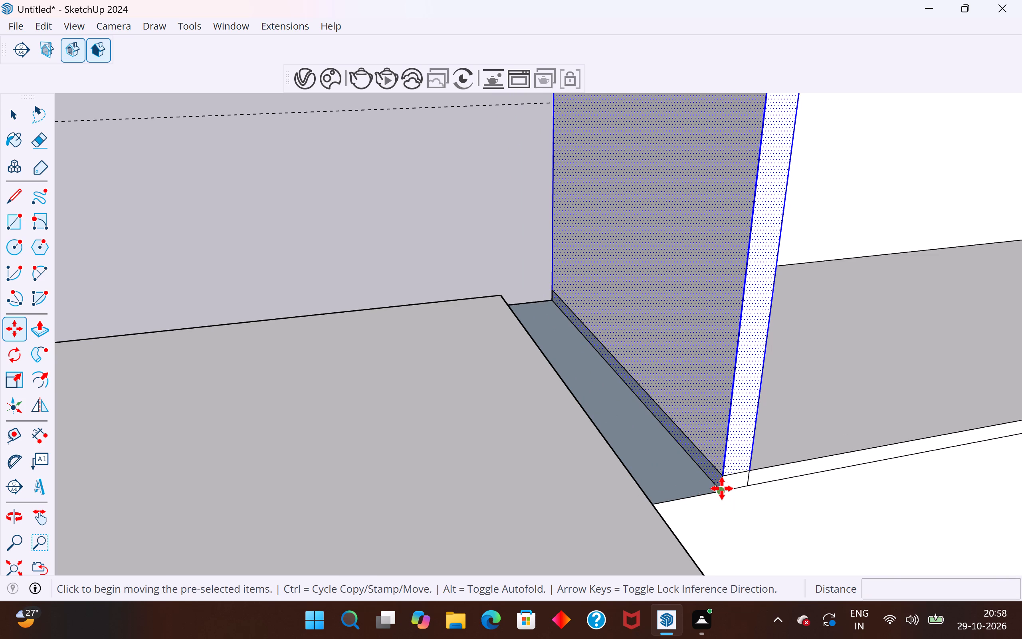
ctrl+click(722, 488)
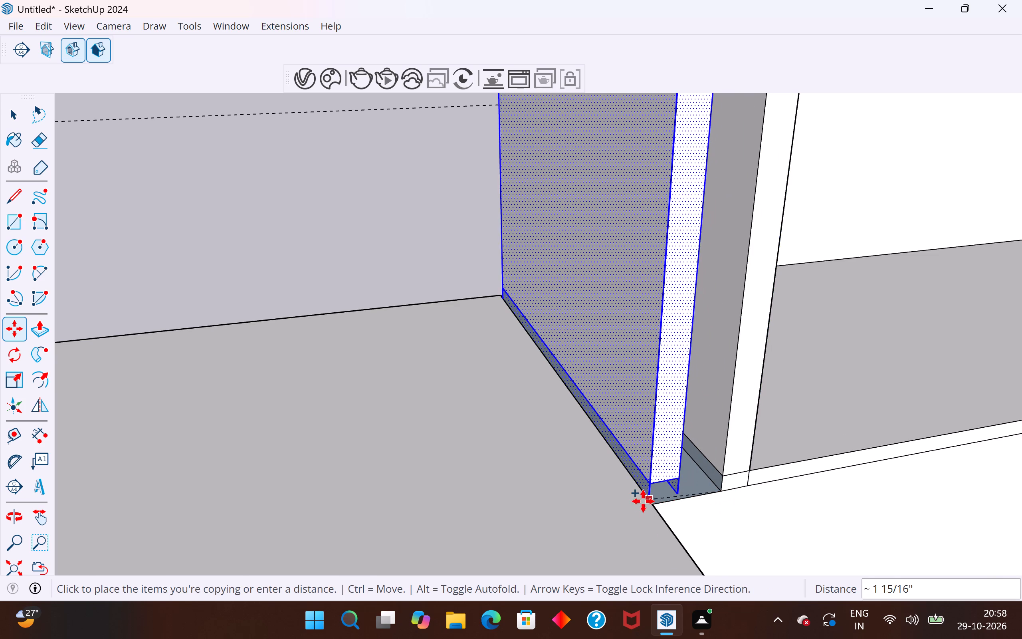
scroll(654, 511, up, 5)
middle_drag(654, 511, 479, 422)
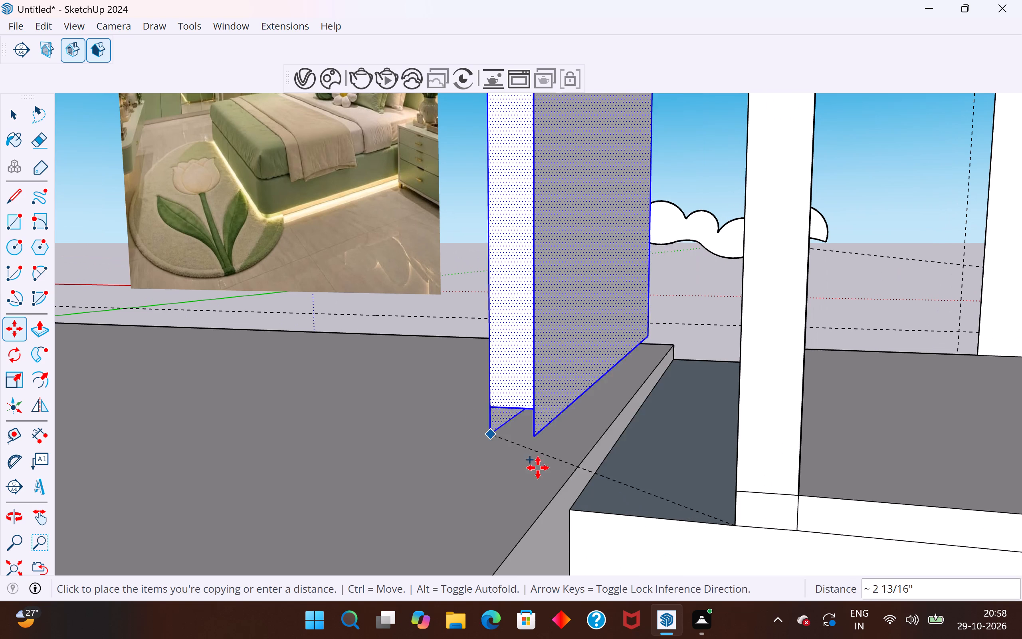
click(572, 518)
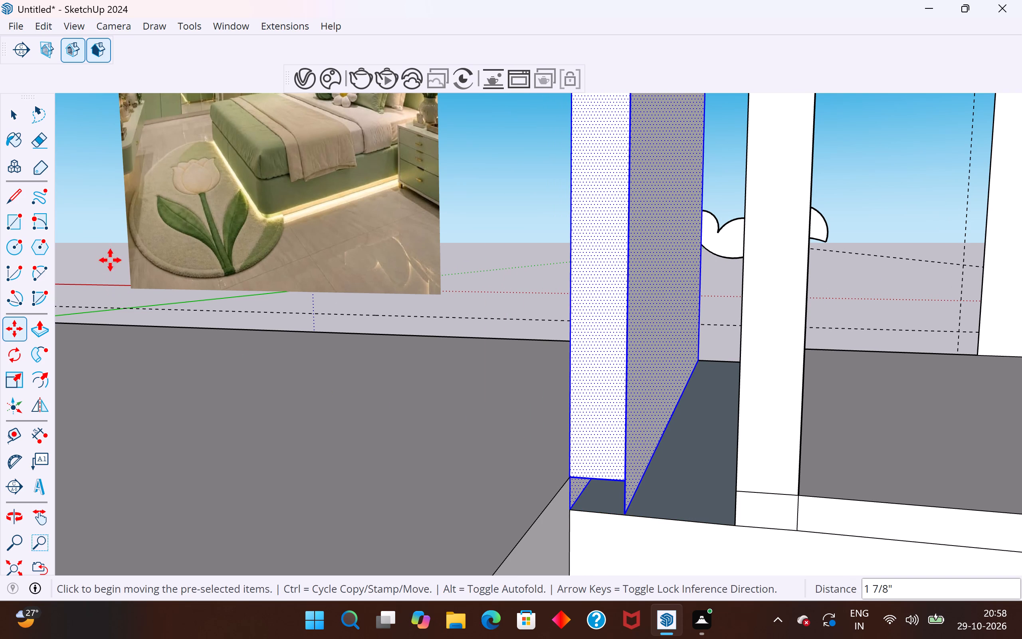
click(16, 118)
click(493, 236)
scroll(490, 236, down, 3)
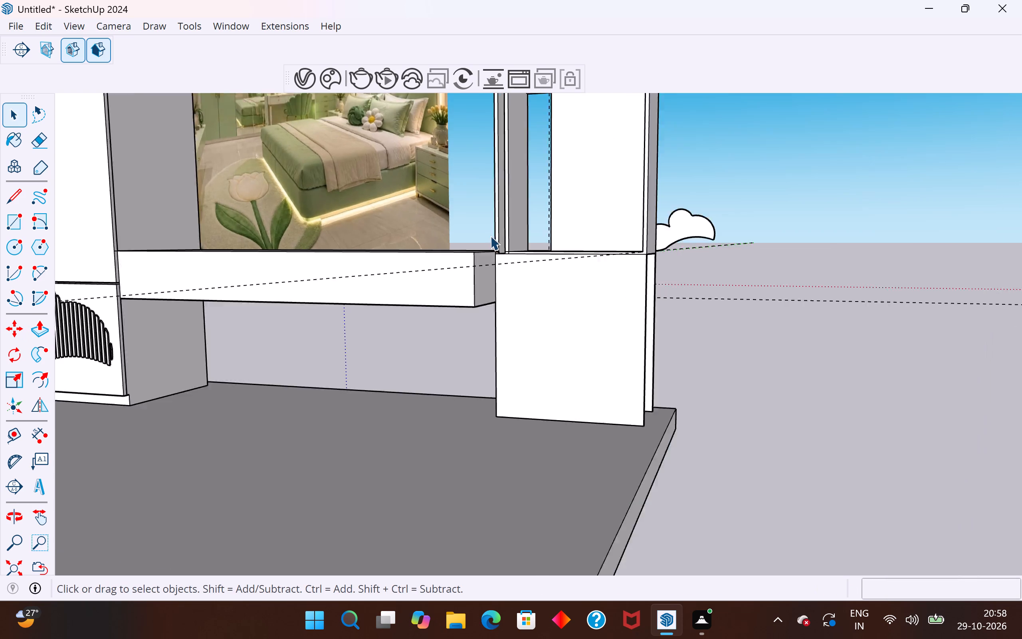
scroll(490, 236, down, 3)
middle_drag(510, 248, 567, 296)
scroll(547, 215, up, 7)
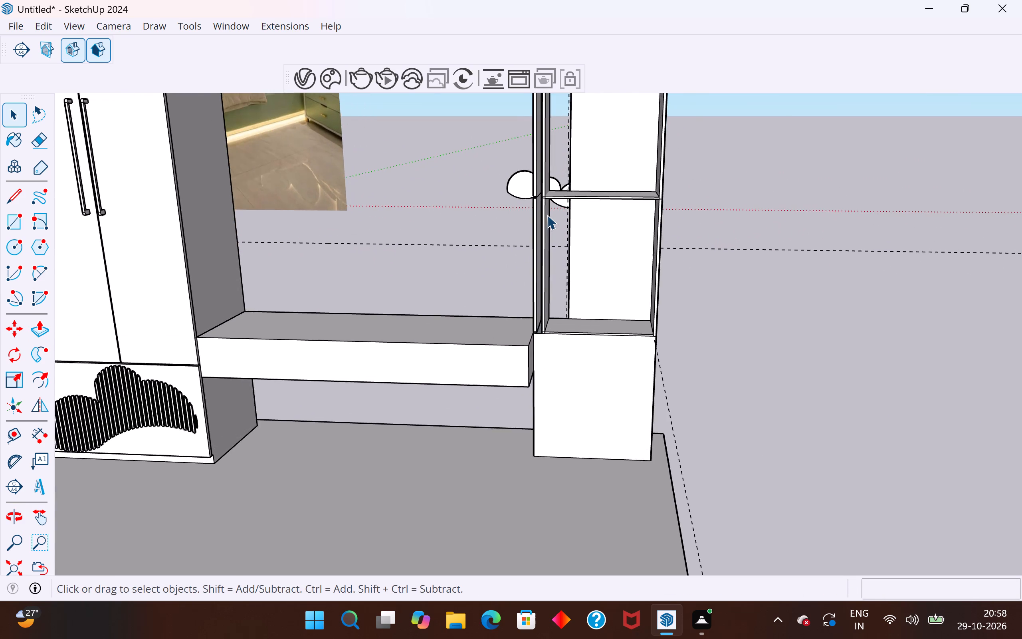
Delete the shelf unit's original inner upright beside the copied one in the bottom and middle open tiers.
scroll(547, 215, up, 8)
middle_drag(541, 204, 575, 187)
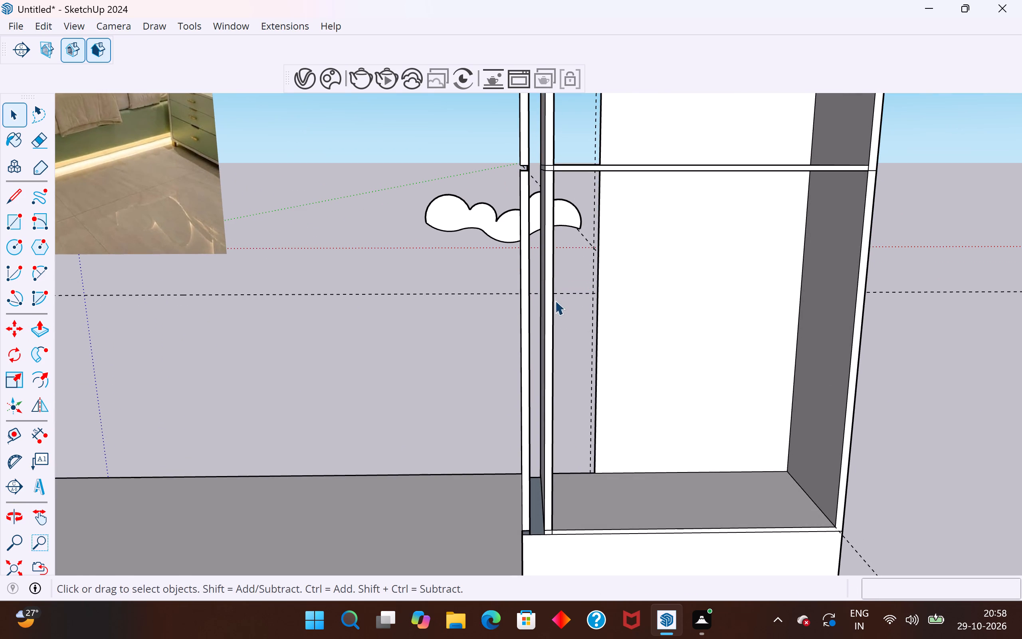
drag(563, 328, 540, 388)
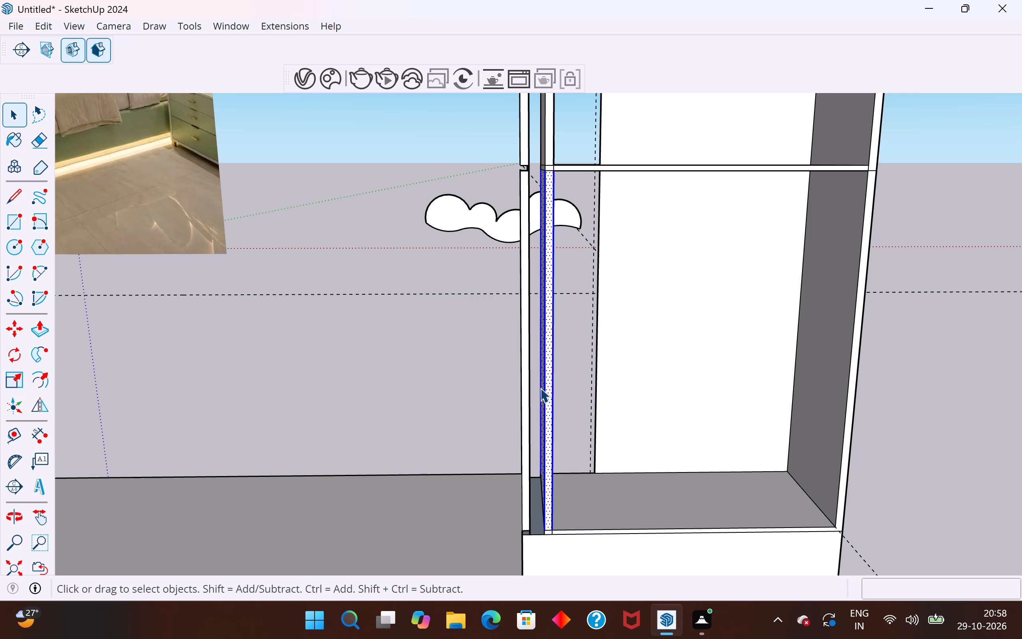
key(Delete)
middle_drag(559, 473, 475, 503)
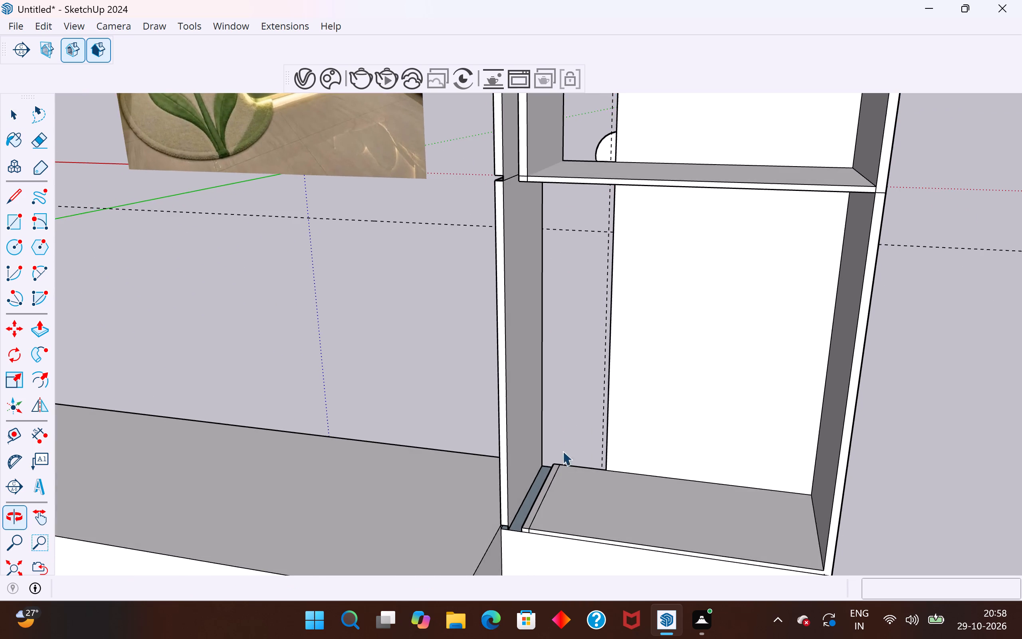
scroll(577, 464, down, 4)
middle_drag(541, 147, 624, 159)
scroll(560, 189, up, 6)
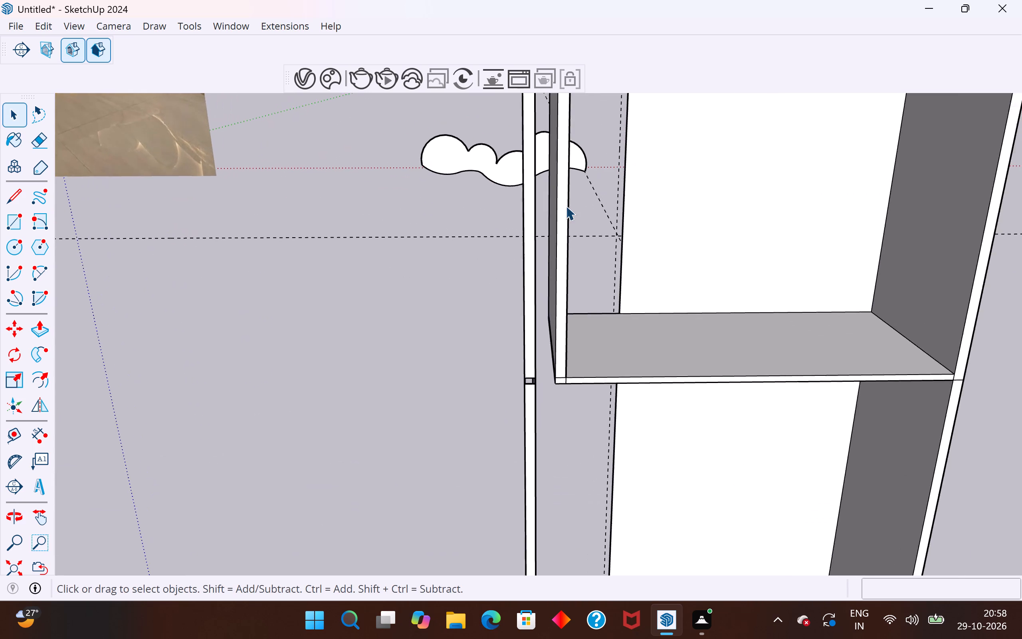
scroll(566, 206, up, 5)
drag(580, 254, 537, 313)
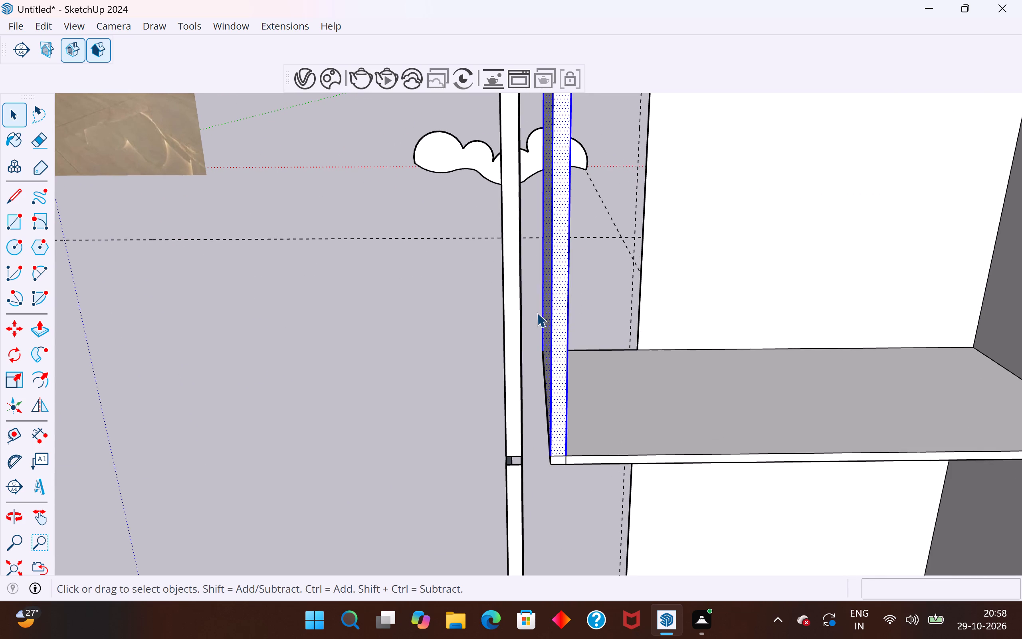
key(Delete)
Delete the original inner upright in the shelf unit's top open tier.
scroll(549, 401, down, 19)
scroll(551, 210, up, 3)
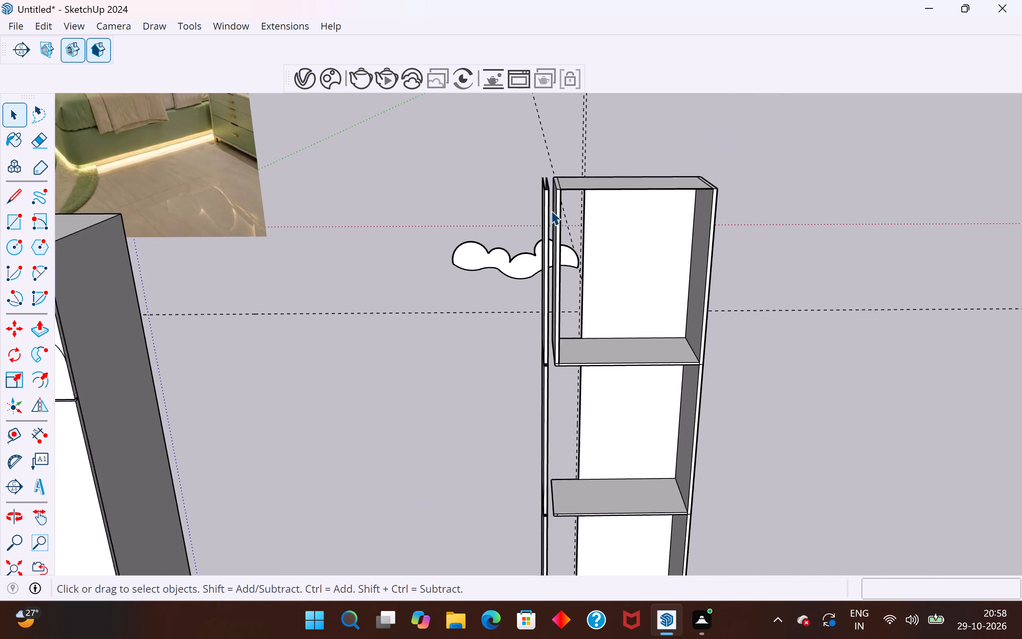
scroll(551, 210, up, 9)
scroll(557, 305, down, 4)
scroll(566, 338, down, 2)
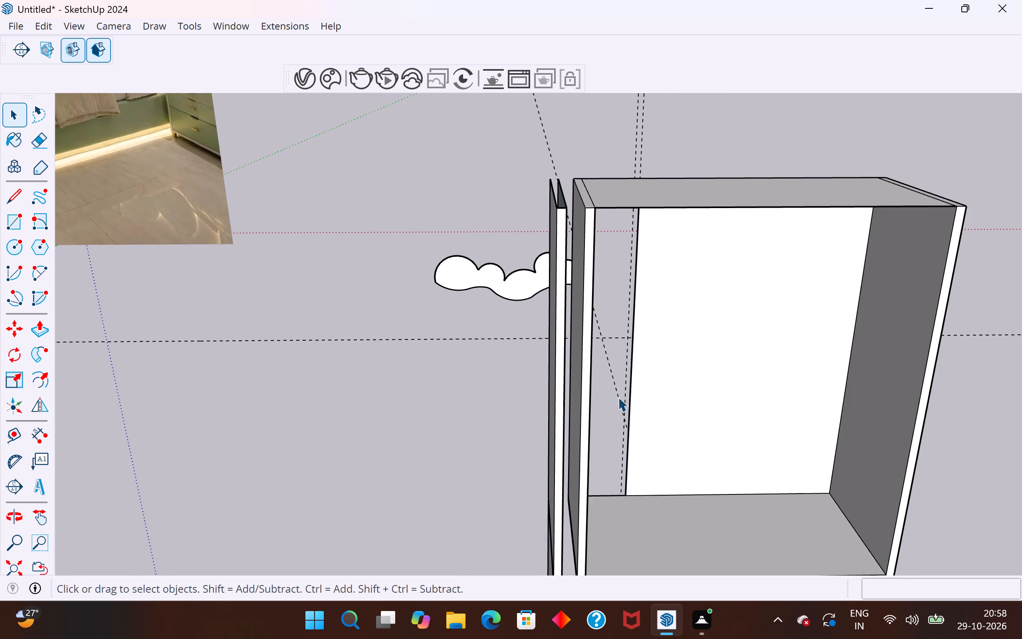
middle_drag(595, 401, 599, 394)
scroll(599, 395, up, 8)
middle_drag(612, 401, 586, 401)
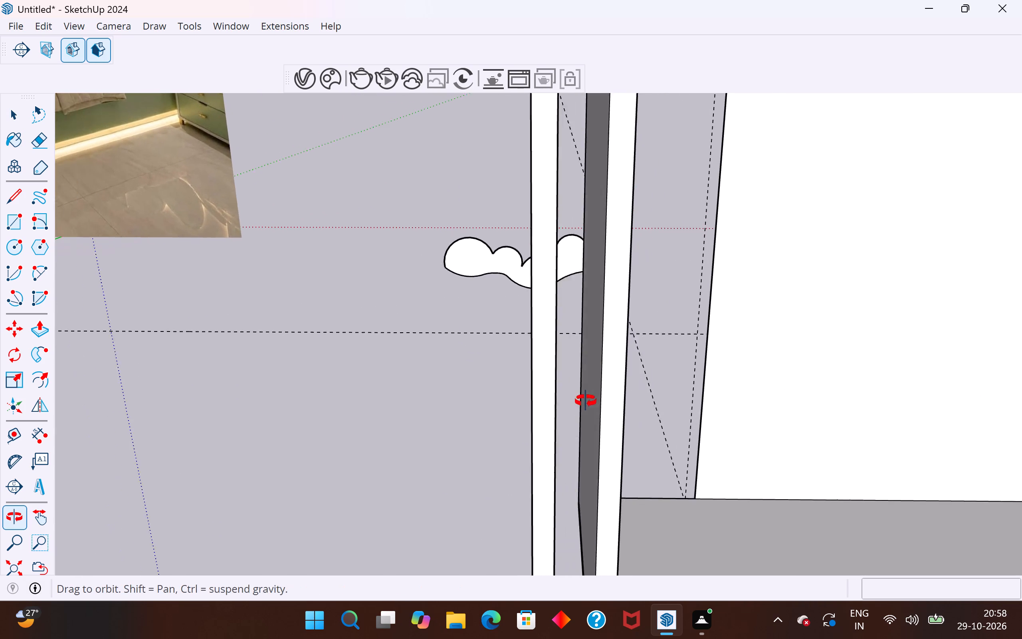
middle_drag(586, 401, 585, 401)
drag(618, 383, 564, 446)
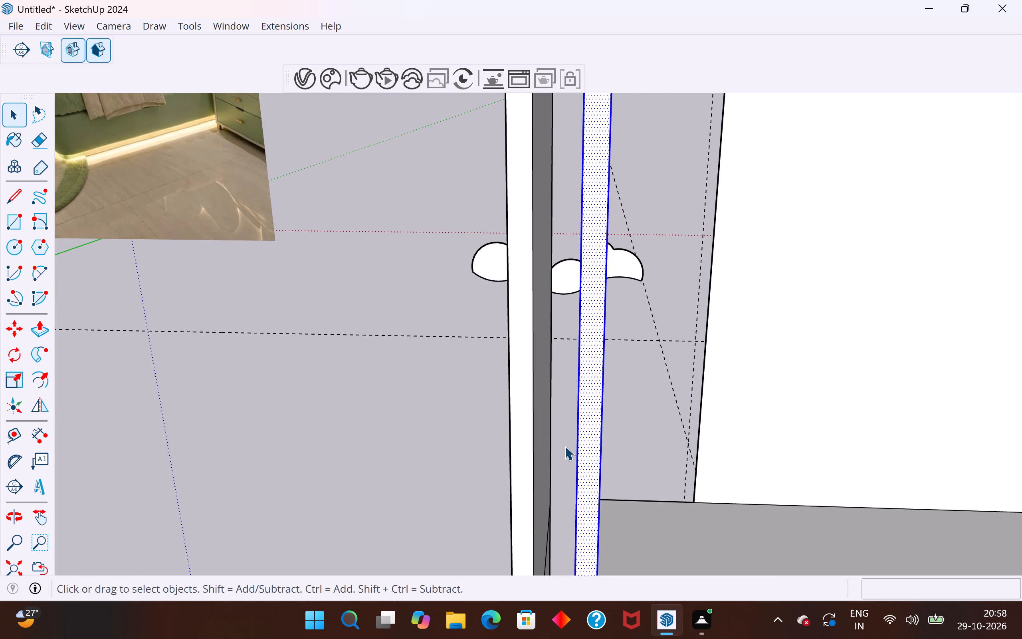
key(Delete)
Draw a rectangle about 5/8" by 1' to cap the open top of the copied upright.
scroll(564, 446, down, 5)
scroll(571, 353, up, 4)
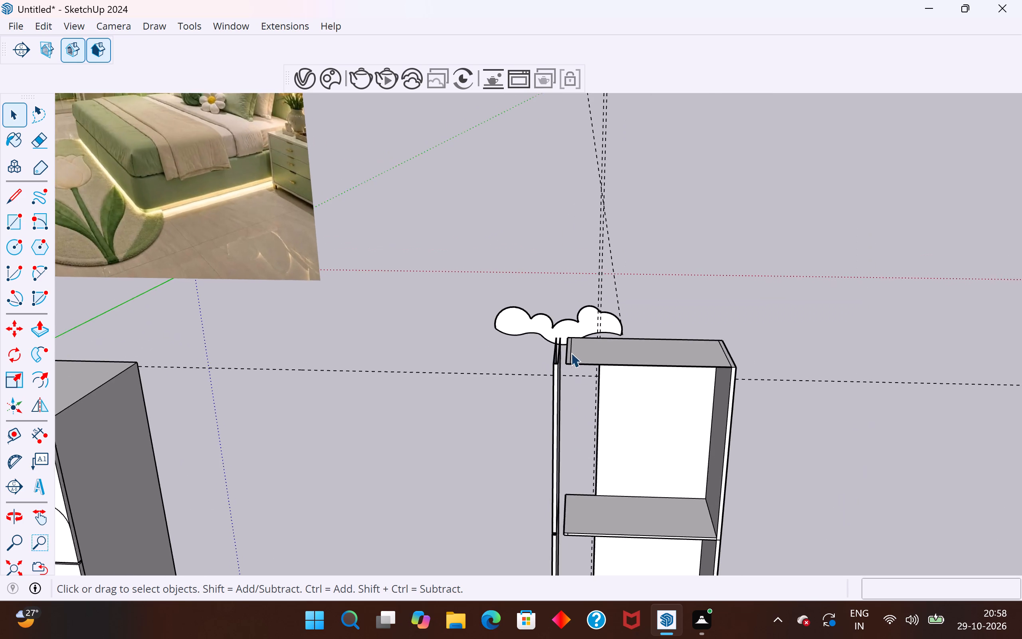
middle_drag(569, 365, 569, 454)
scroll(564, 353, up, 6)
scroll(564, 348, down, 2)
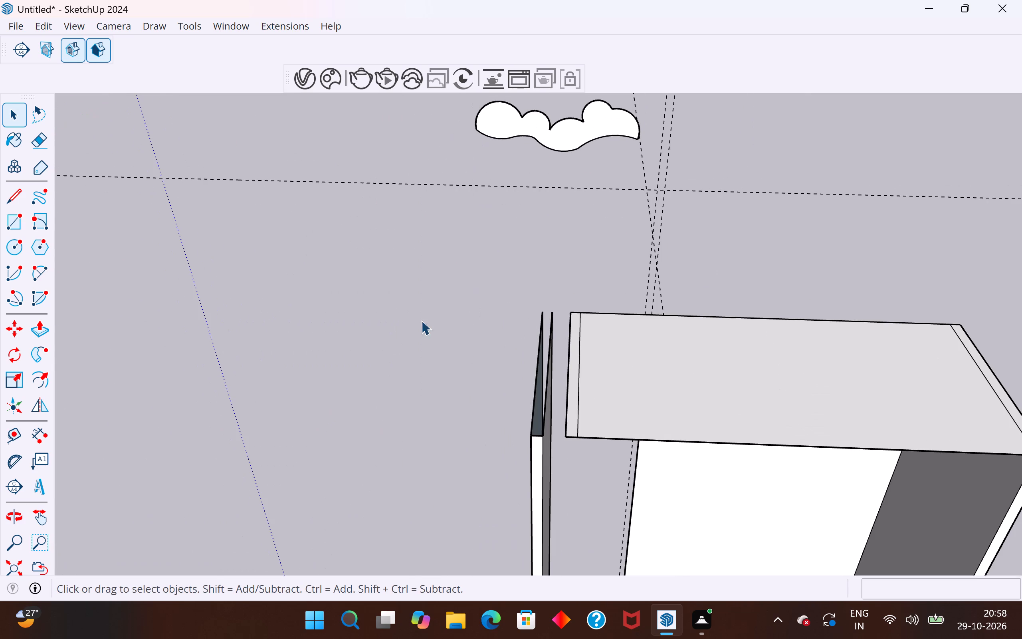
click(13, 224)
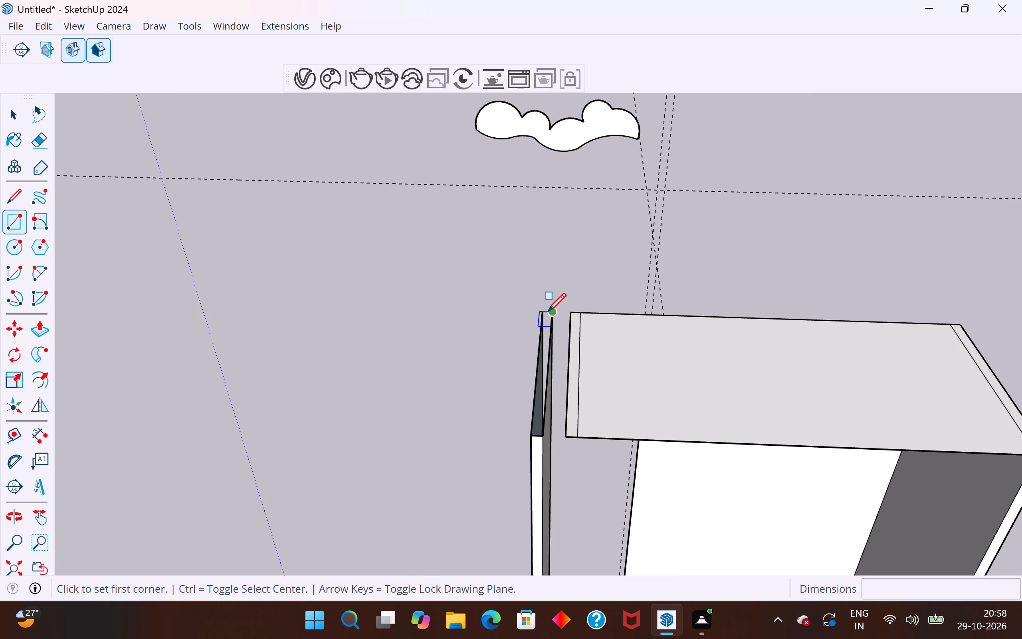
click(543, 312)
click(544, 440)
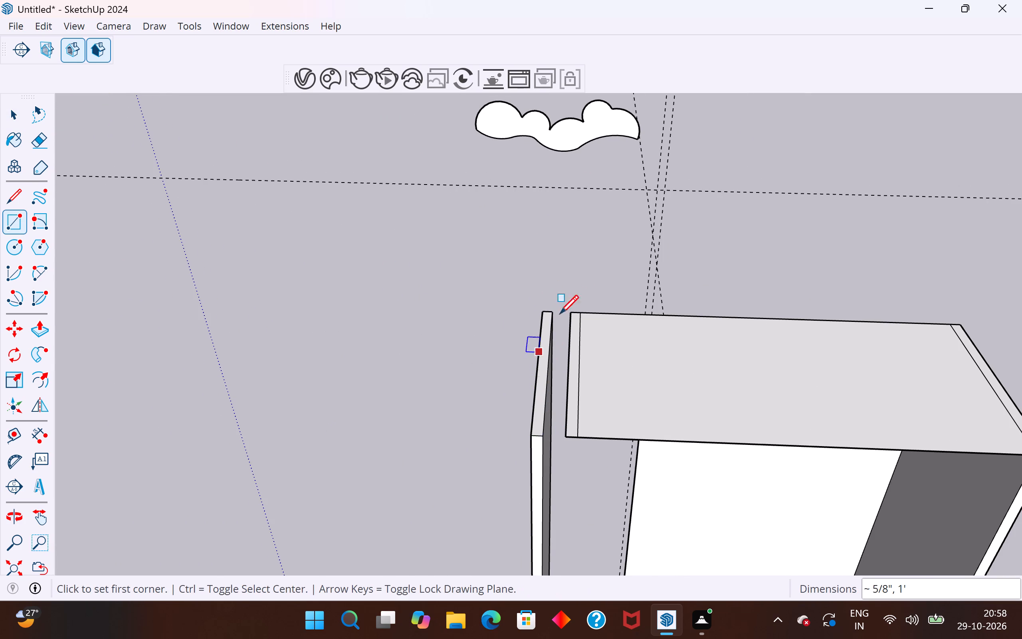
Draw a rectangle about 7' 6" by 5/8" to close the full-height open back of the copied upright.
middle_drag(774, 334, 63, 372)
middle_drag(485, 401, 371, 260)
scroll(500, 240, down, 5)
middle_drag(510, 283, 386, 285)
scroll(398, 290, up, 3)
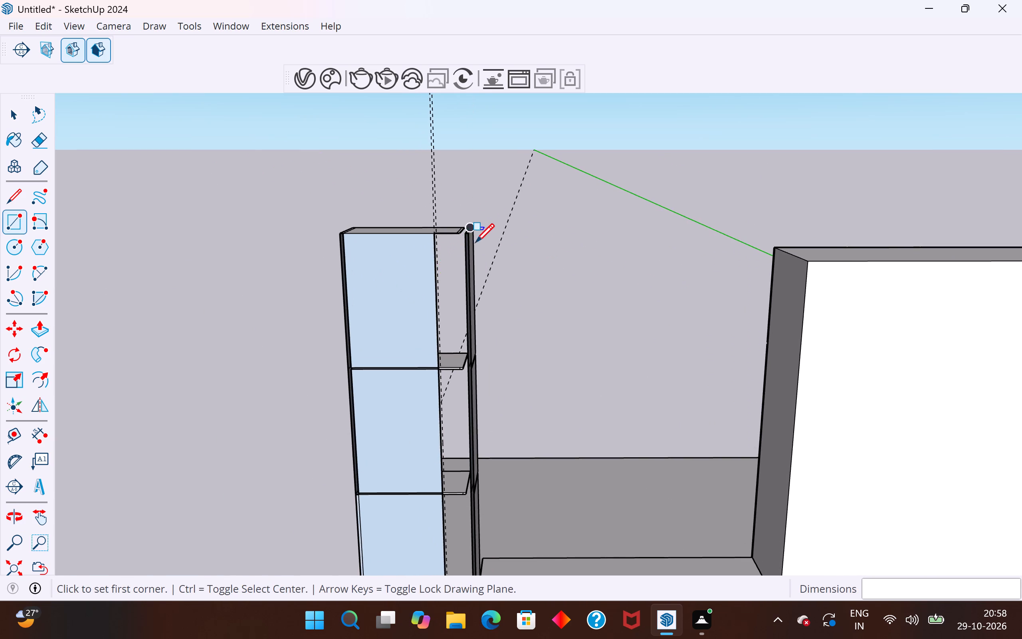
scroll(475, 242, up, 4)
scroll(562, 103, down, 4)
scroll(572, 250, down, 3)
scroll(553, 431, up, 3)
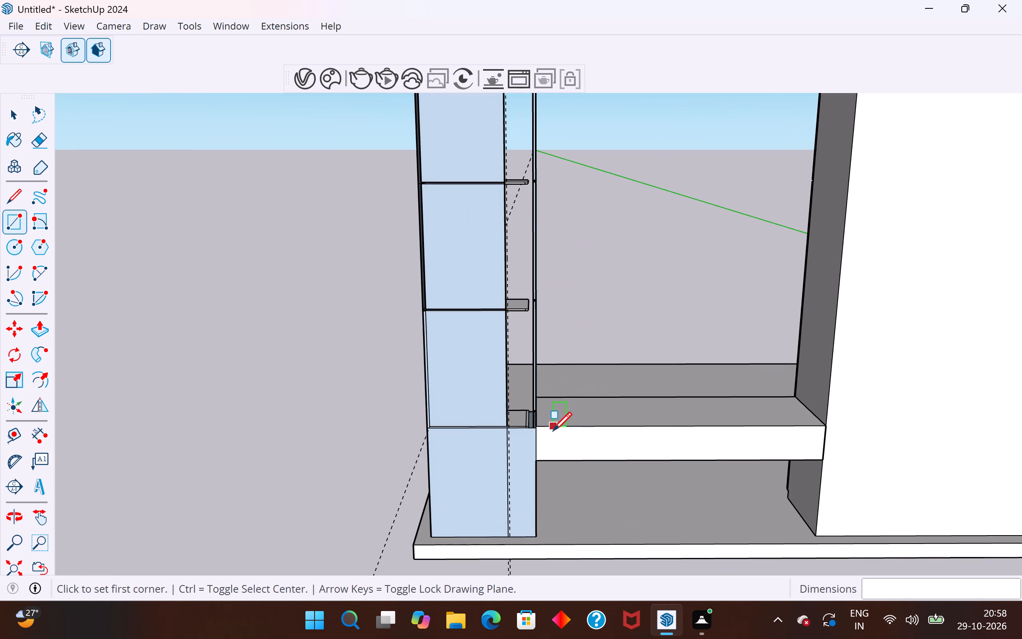
scroll(553, 431, up, 15)
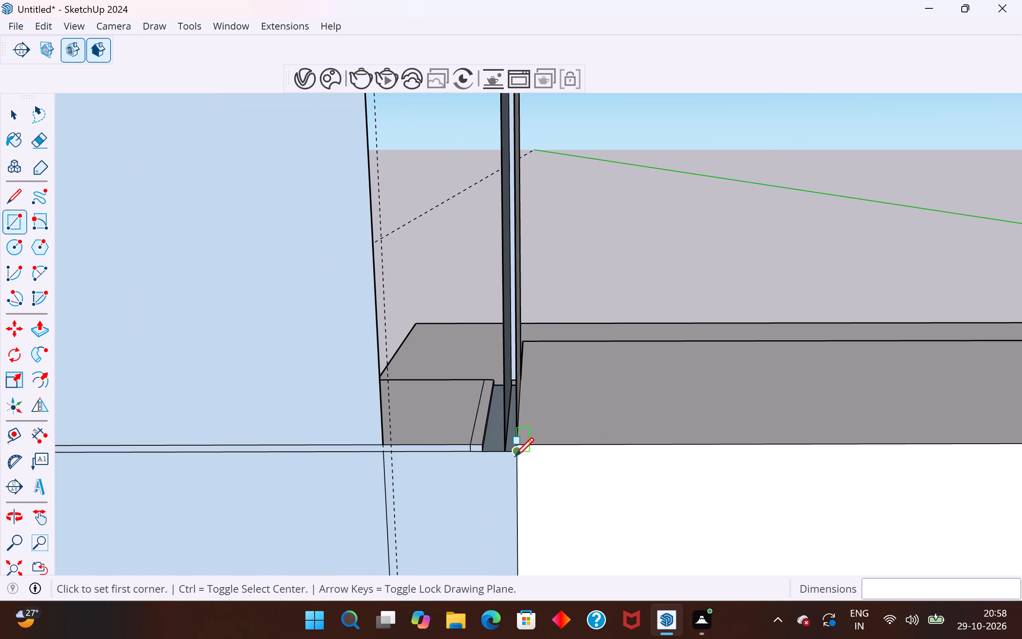
click(515, 456)
scroll(515, 456, down, 18)
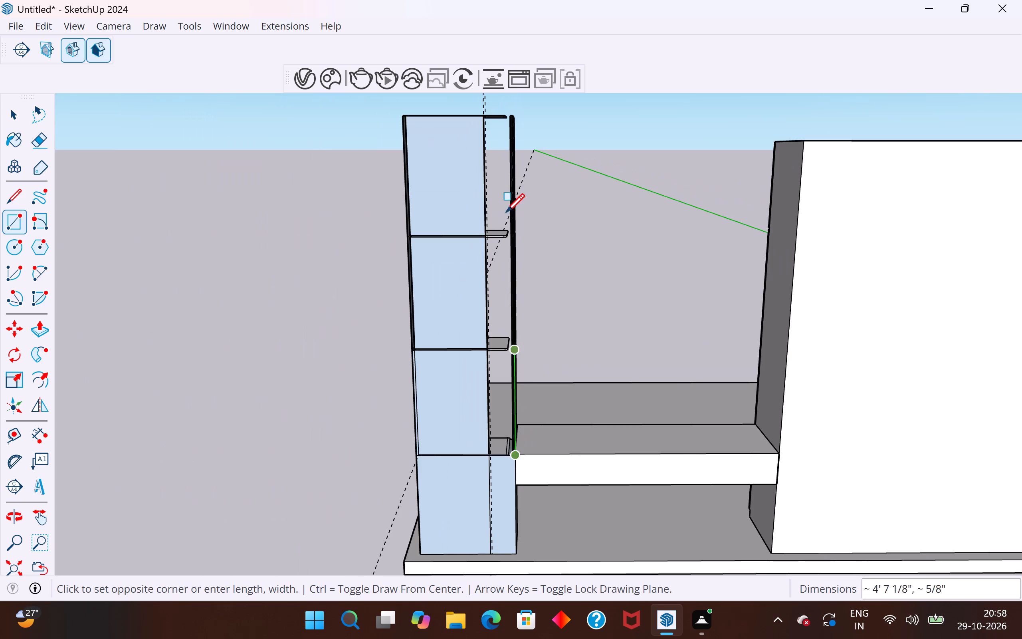
middle_drag(513, 187, 536, 391)
scroll(524, 241, up, 7)
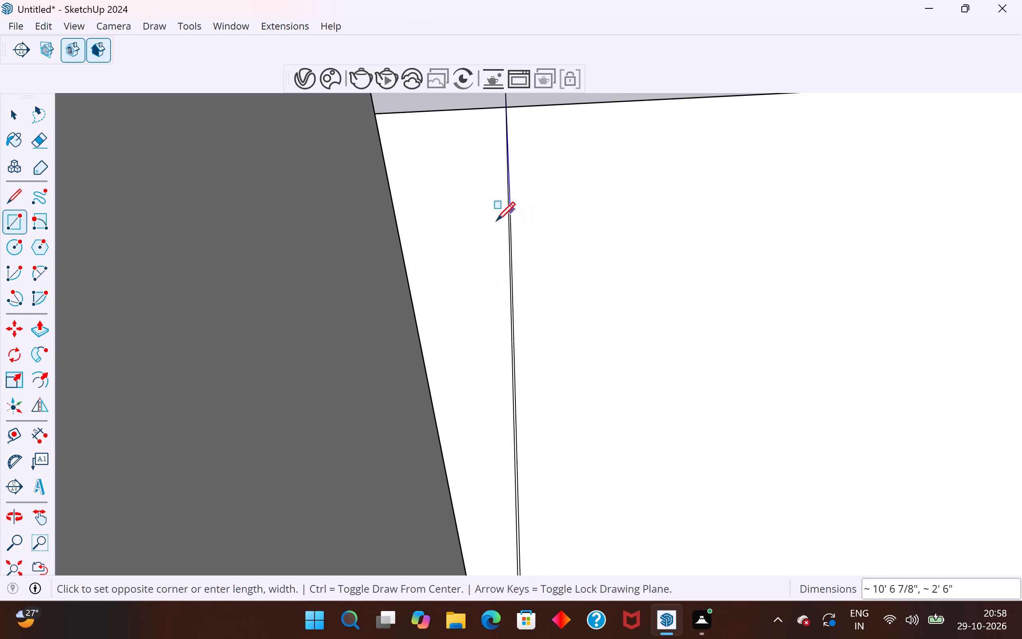
scroll(547, 326, down, 4)
click(526, 304)
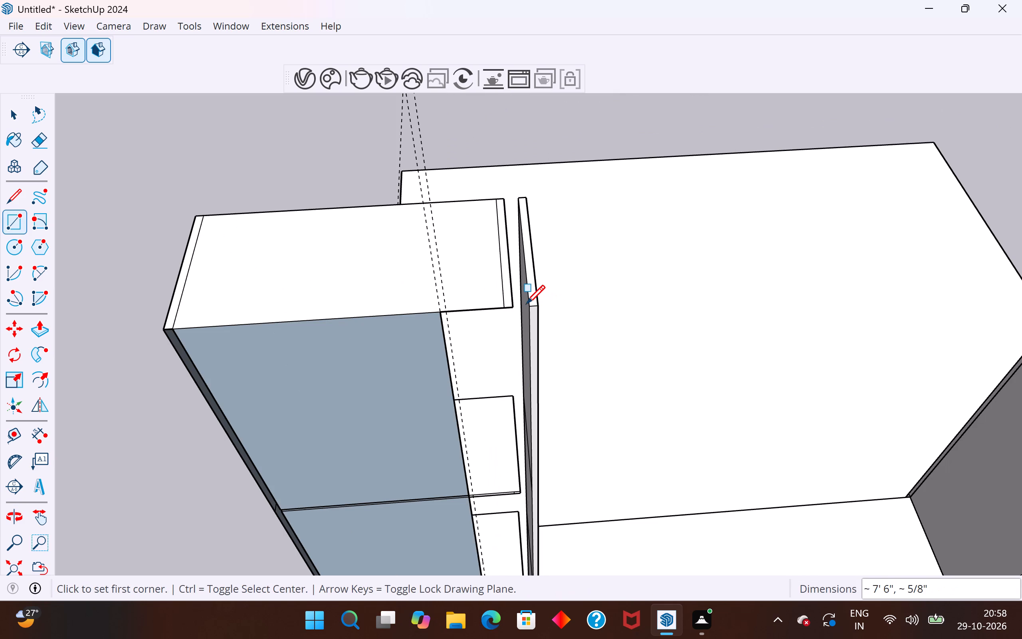
Delete the back panel faces of the shelf unit's three open tiers.
click(16, 122)
click(171, 160)
scroll(364, 186, down, 4)
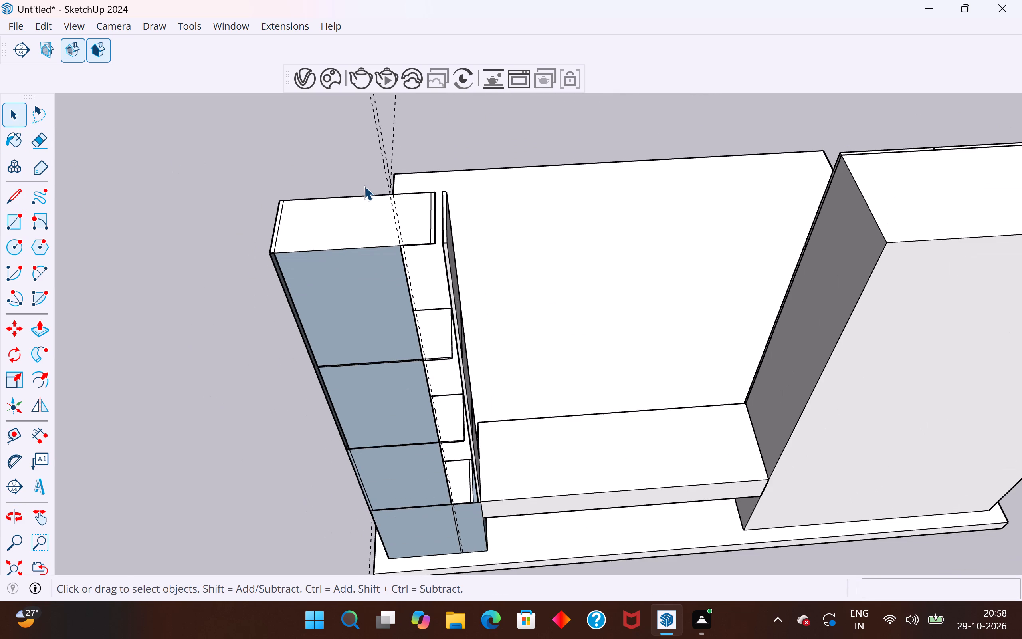
middle_drag(422, 431, 416, 346)
scroll(425, 310, down, 4)
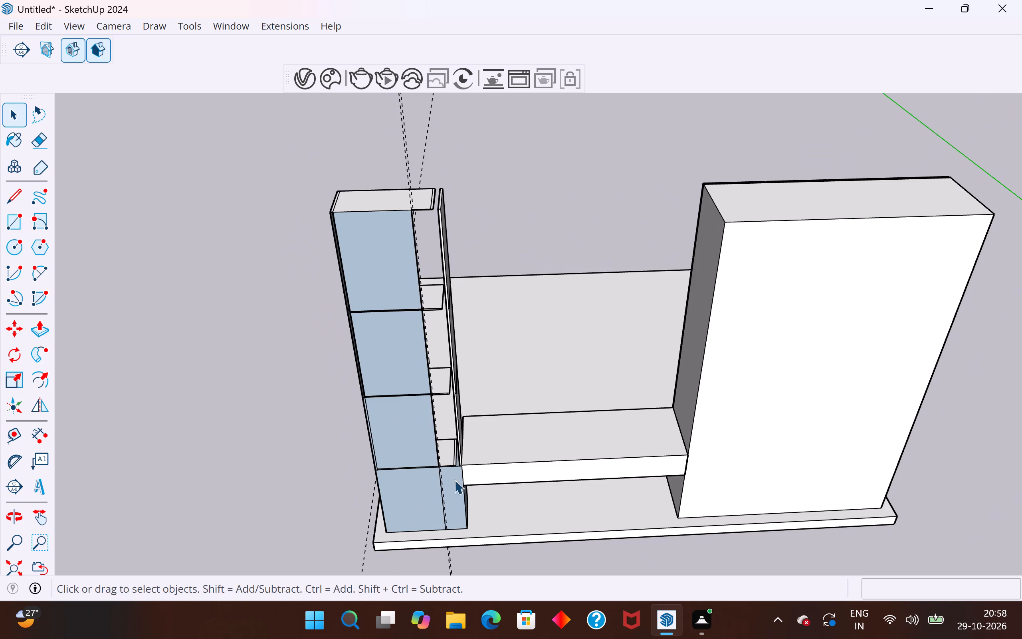
click(426, 435)
key(Delete)
click(418, 372)
key(Delete)
click(401, 296)
key(Delete)
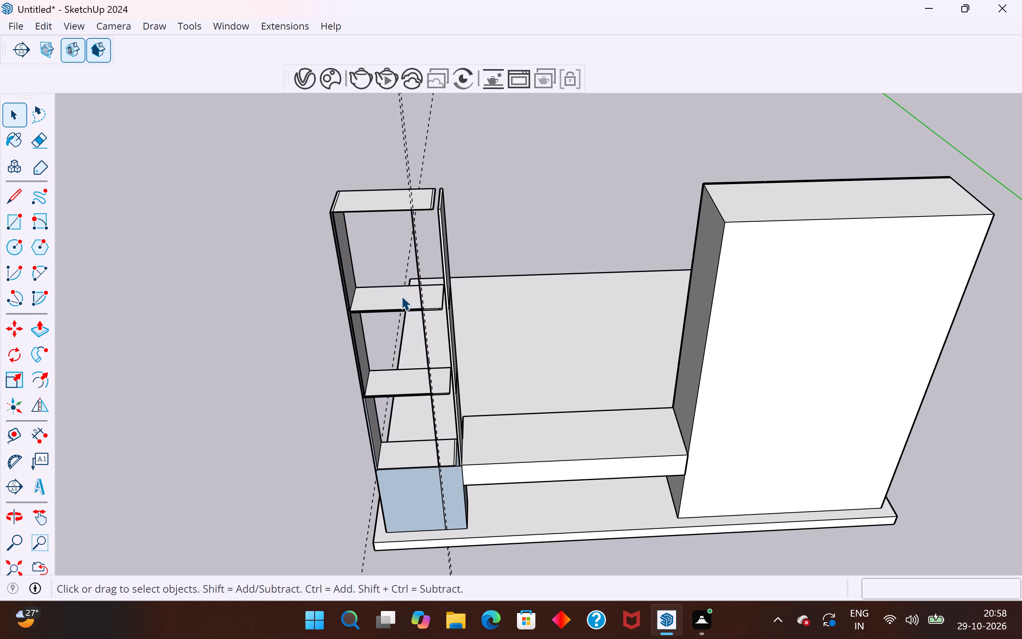
Delete the leftover vertical edges and guide line at the back of the shelf unit's three open tiers.
middle_drag(418, 270, 230, 332)
middle_drag(551, 218, 99, 314)
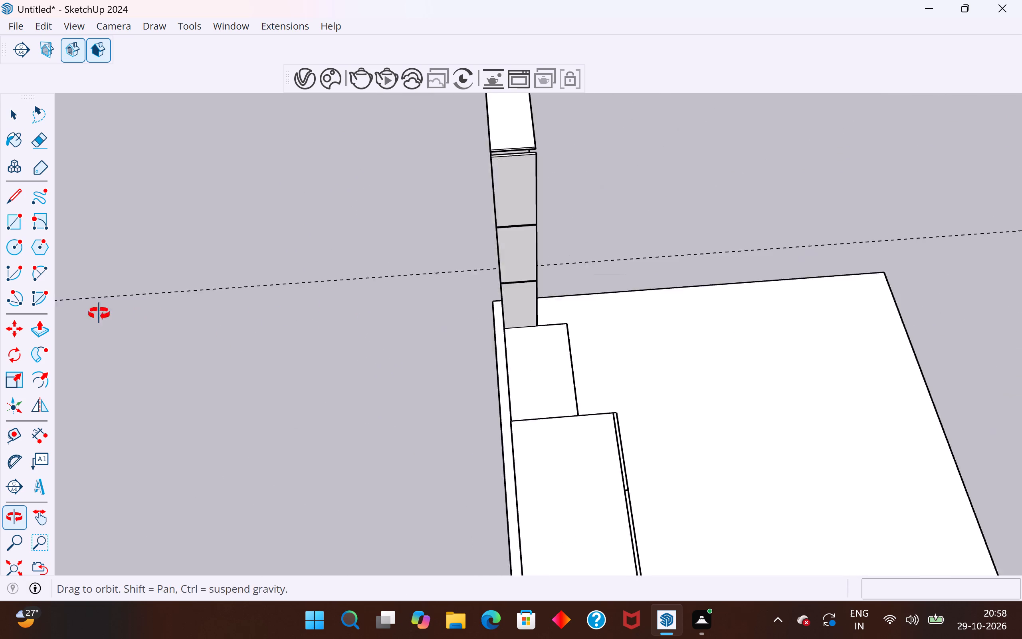
middle_drag(99, 314, 69, 314)
middle_drag(577, 369, 202, 183)
middle_drag(574, 319, 599, 251)
drag(666, 347, 666, 348)
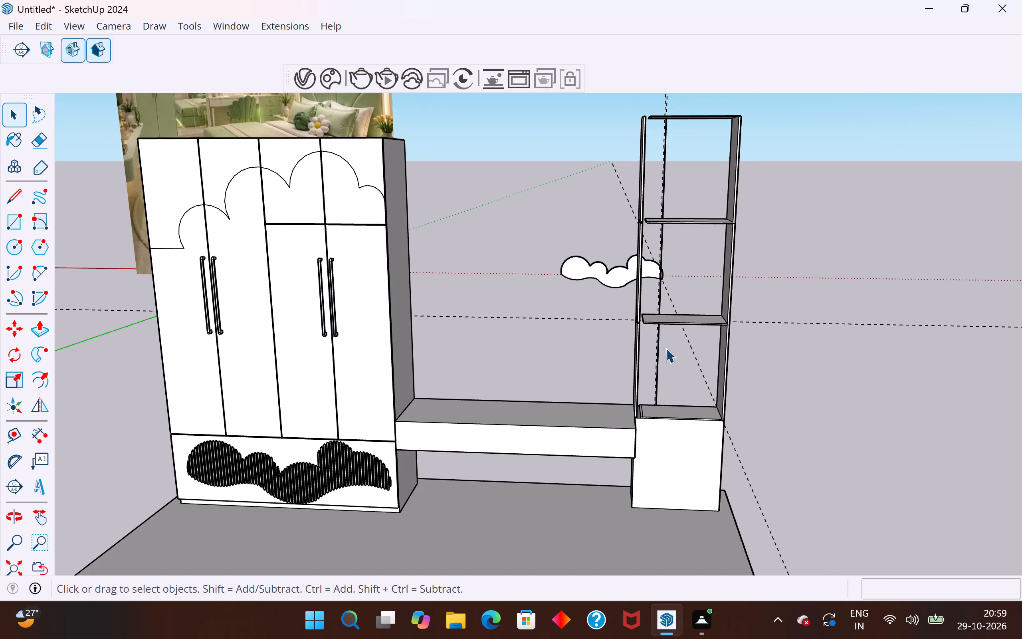
drag(666, 348, 652, 371)
key(Delete)
drag(668, 159, 652, 179)
key(Delete)
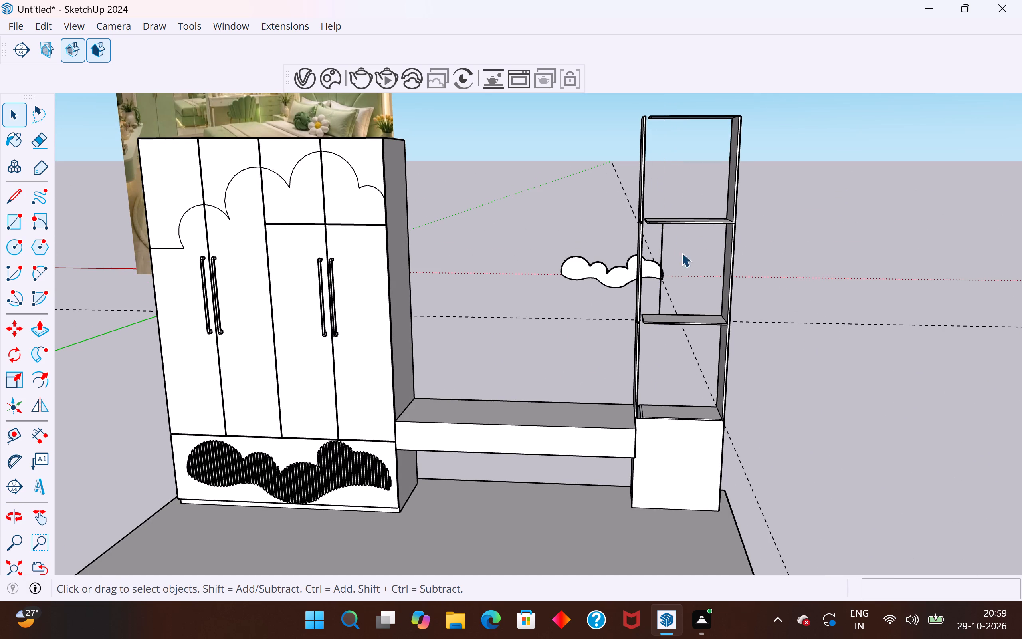
drag(662, 300, 650, 304)
key(Delete)
Push/Pull the lower shelf's end face about 1 1/4" outward to meet the copied upright.
scroll(650, 317, up, 17)
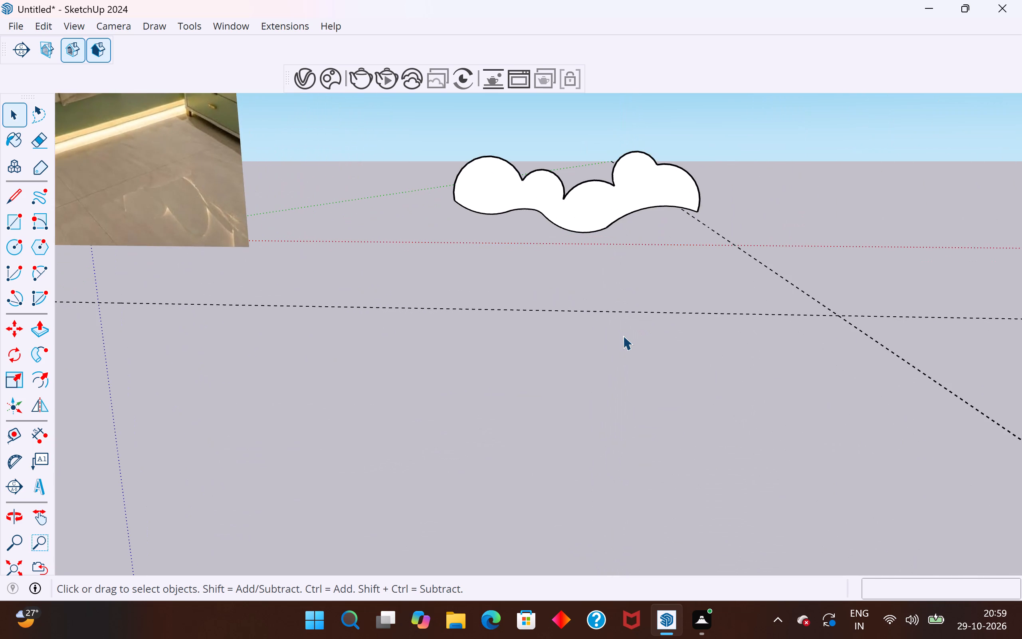
scroll(623, 335, down, 3)
middle_click(654, 322)
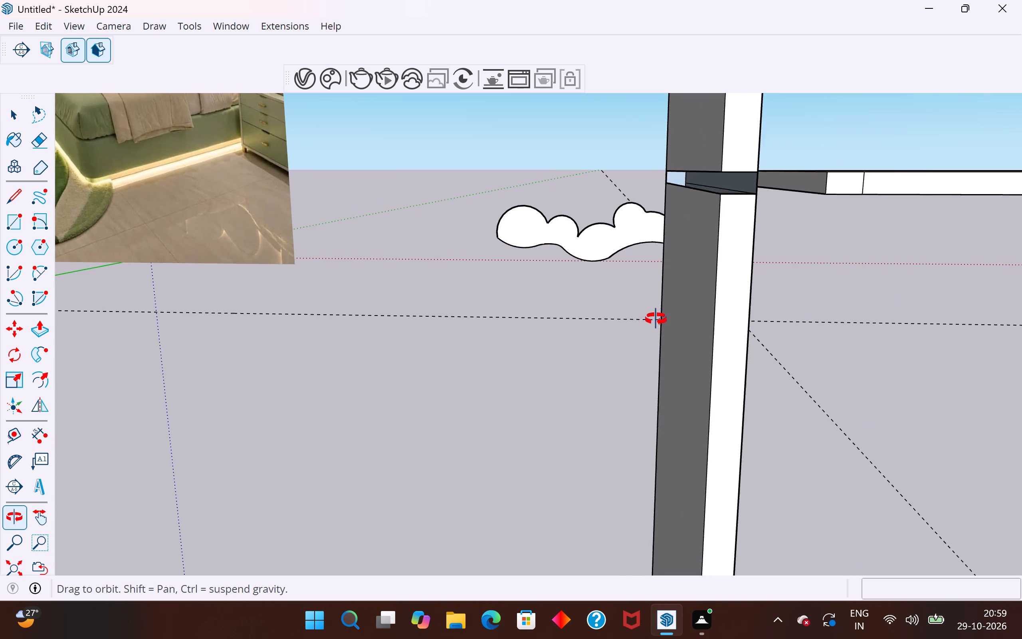
click(689, 300)
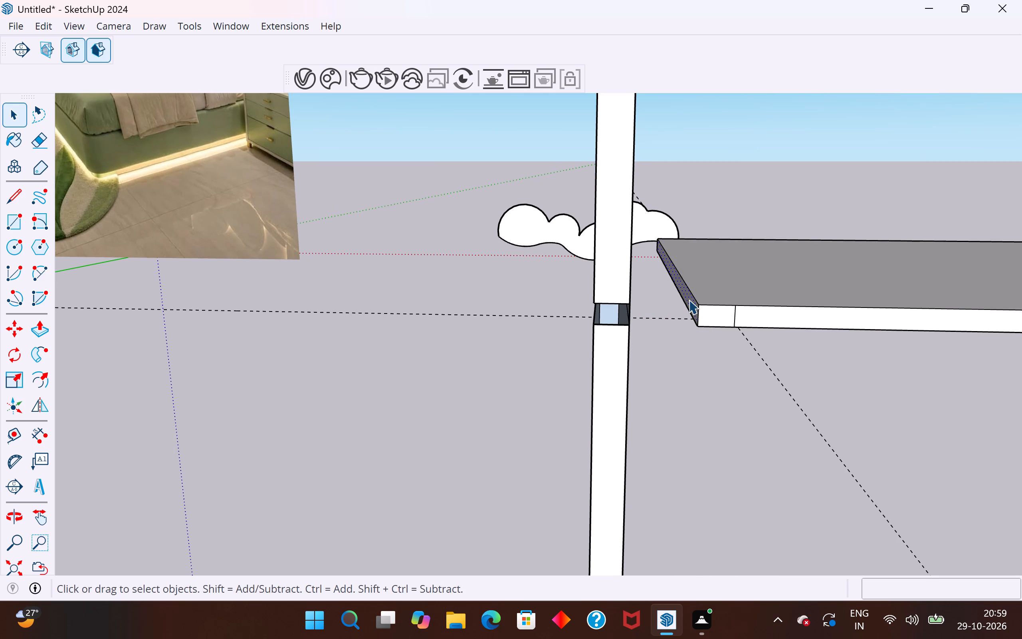
middle_drag(651, 352, 650, 348)
key(m)
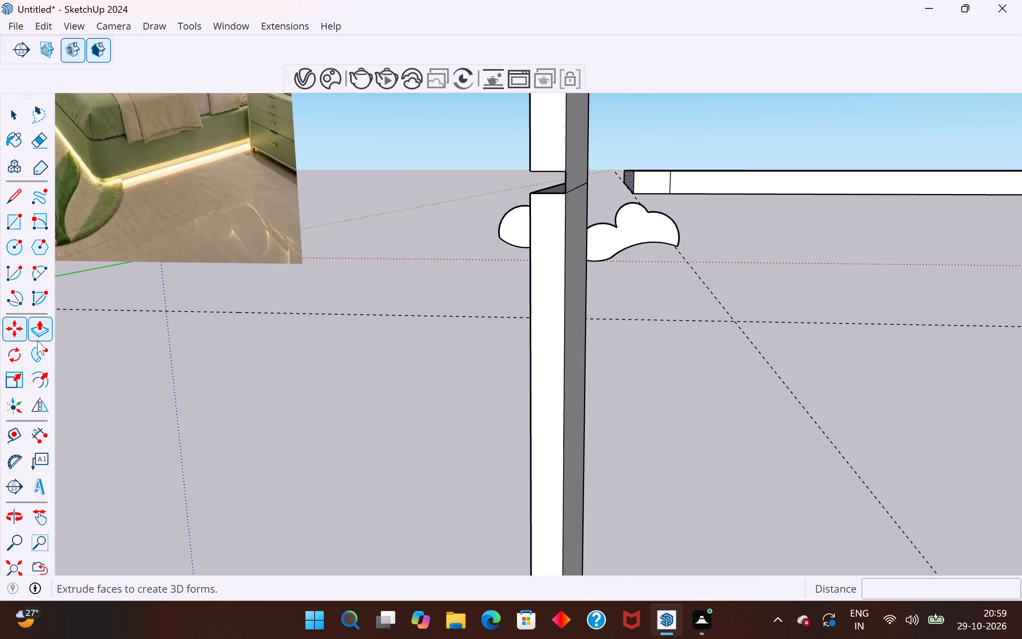
click(43, 327)
middle_drag(538, 310, 564, 346)
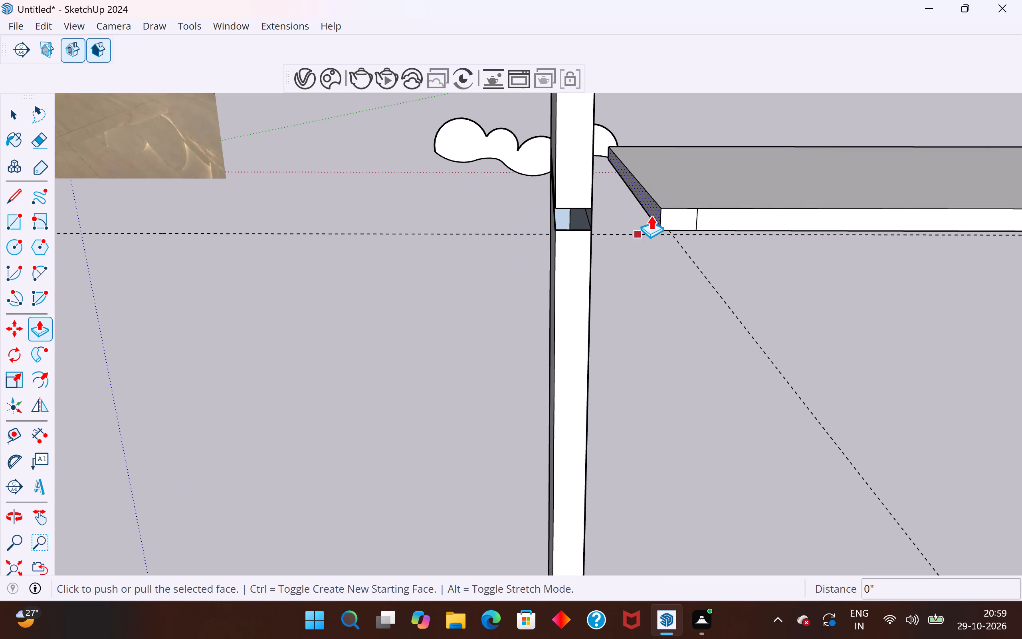
scroll(651, 215, up, 1)
click(651, 215)
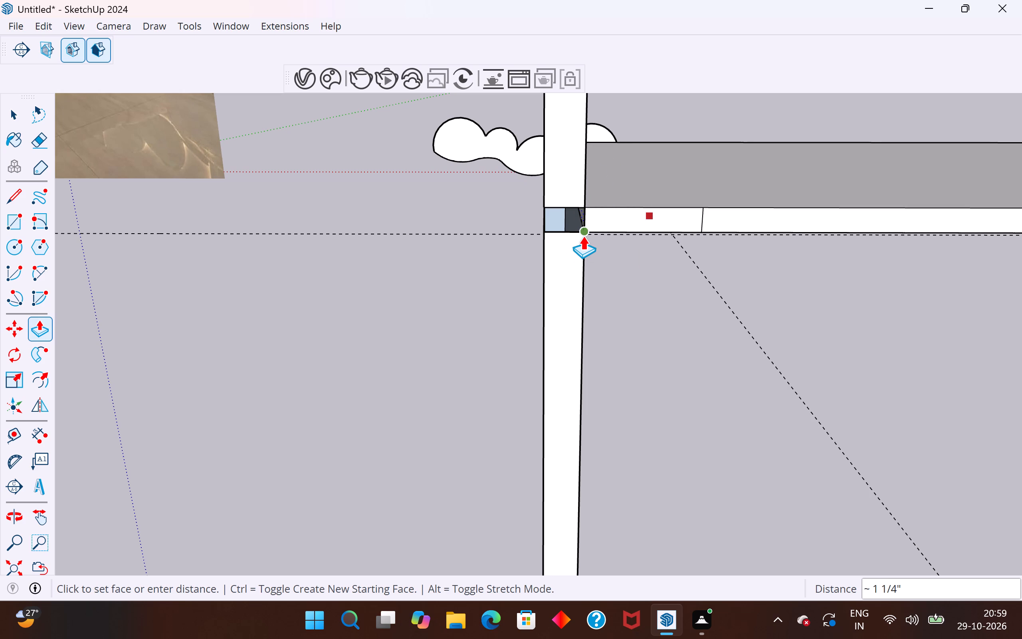
click(583, 236)
Push/Pull the end face of the bottom shelf, on top of the base, about 1 1/4" outward to meet the copied upright.
middle_drag(569, 243, 676, 262)
scroll(471, 311, down, 12)
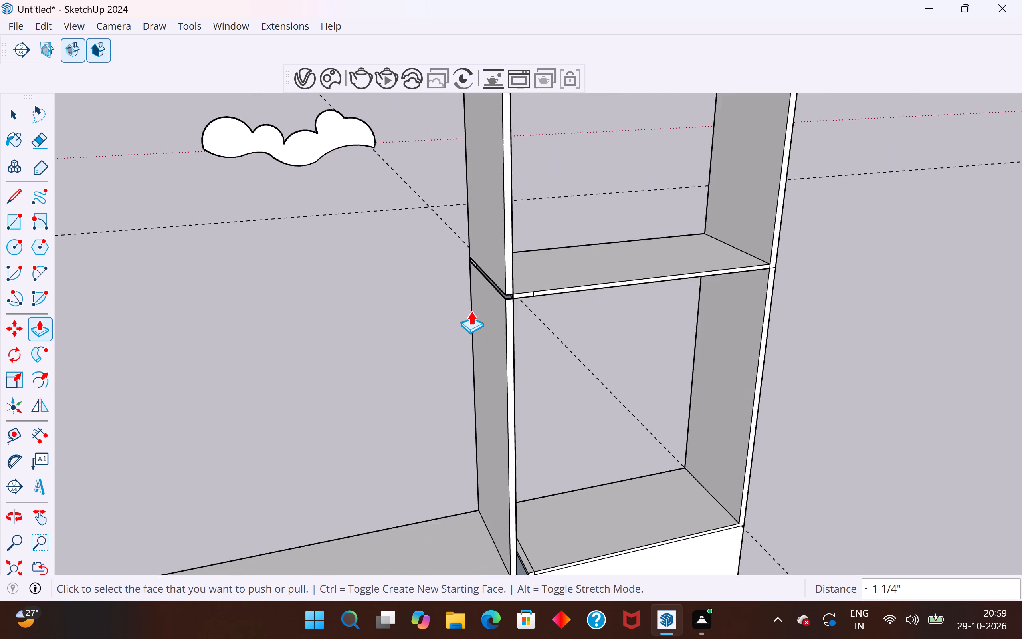
scroll(471, 311, down, 5)
middle_drag(499, 460, 420, 473)
scroll(467, 474, up, 10)
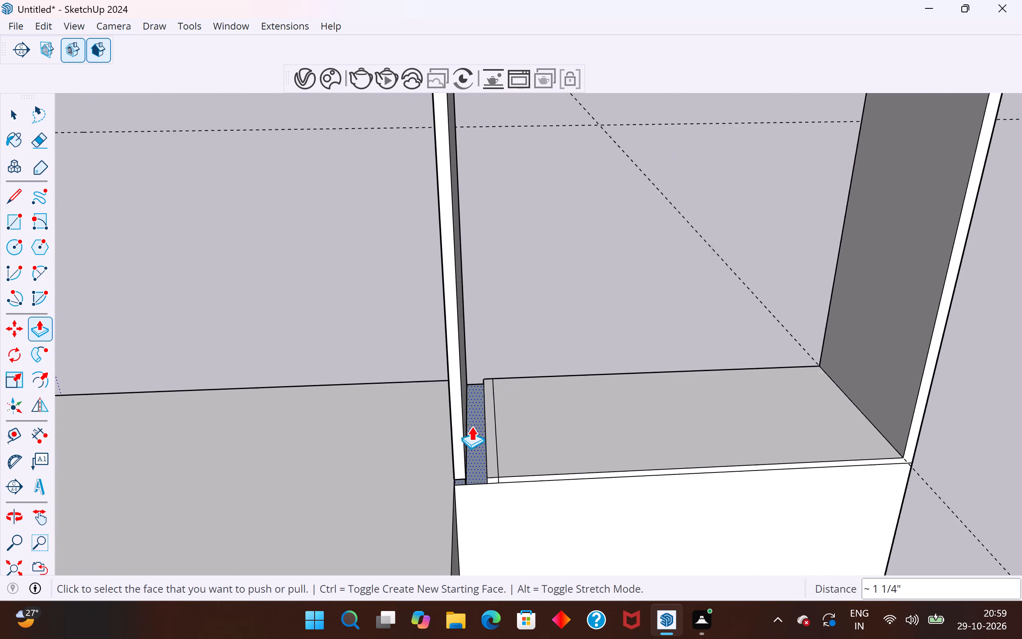
scroll(471, 426, up, 9)
middle_drag(475, 475, 507, 374)
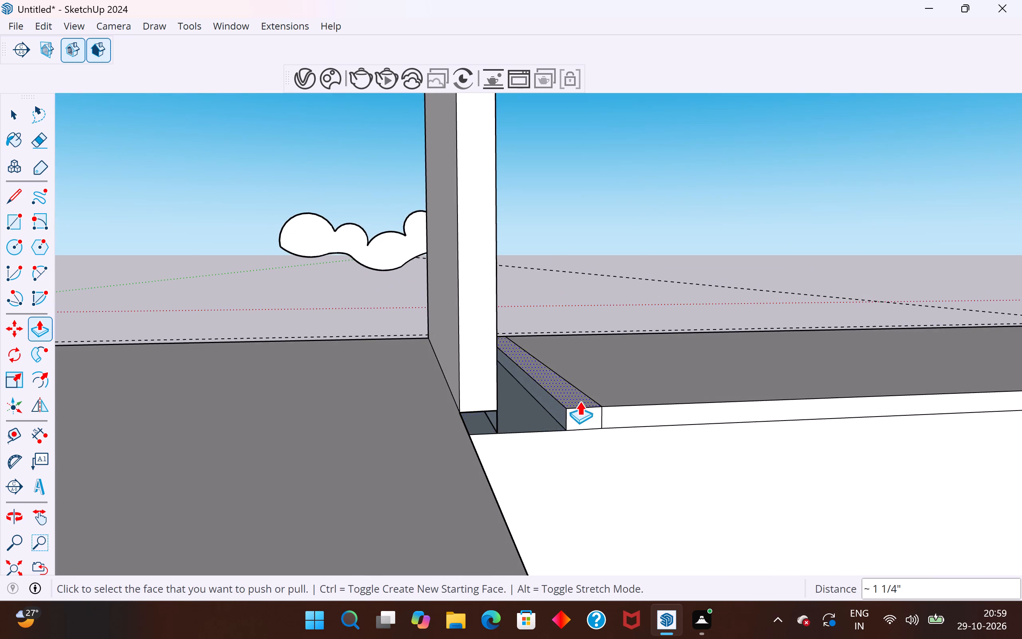
scroll(519, 415, up, 3)
click(561, 399)
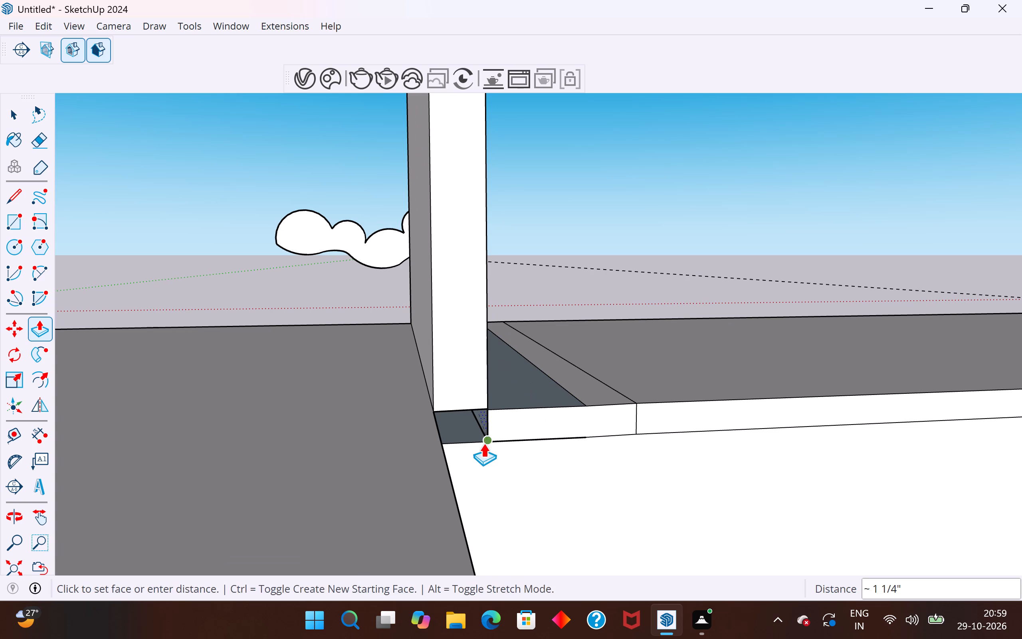
click(483, 443)
Draw a rectangle about 5/8" by 3/8" to close the open front gap beneath the foot of the copied upright.
click(14, 115)
click(19, 224)
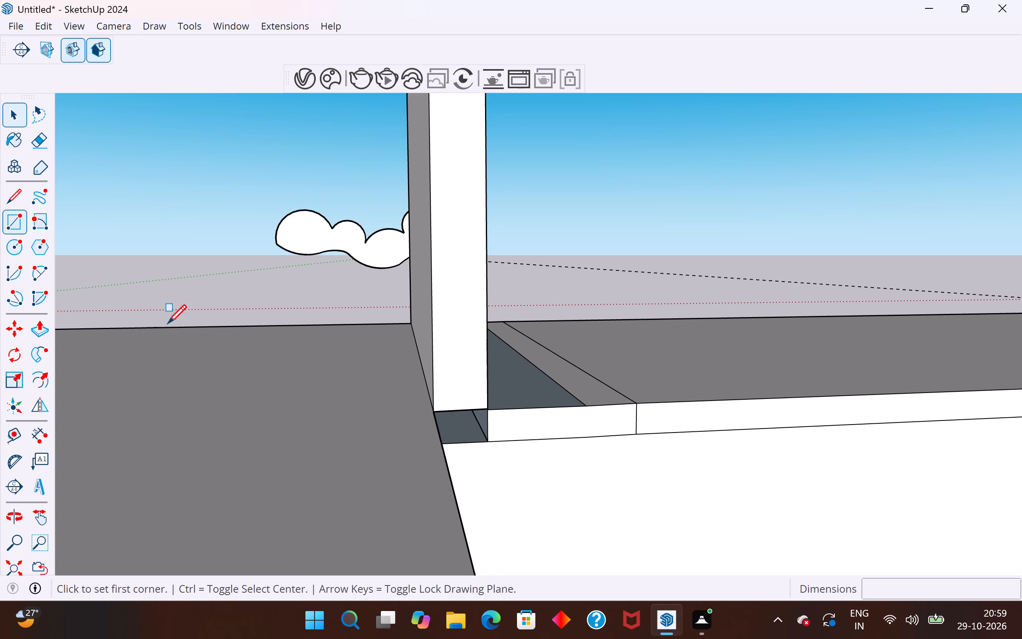
click(485, 443)
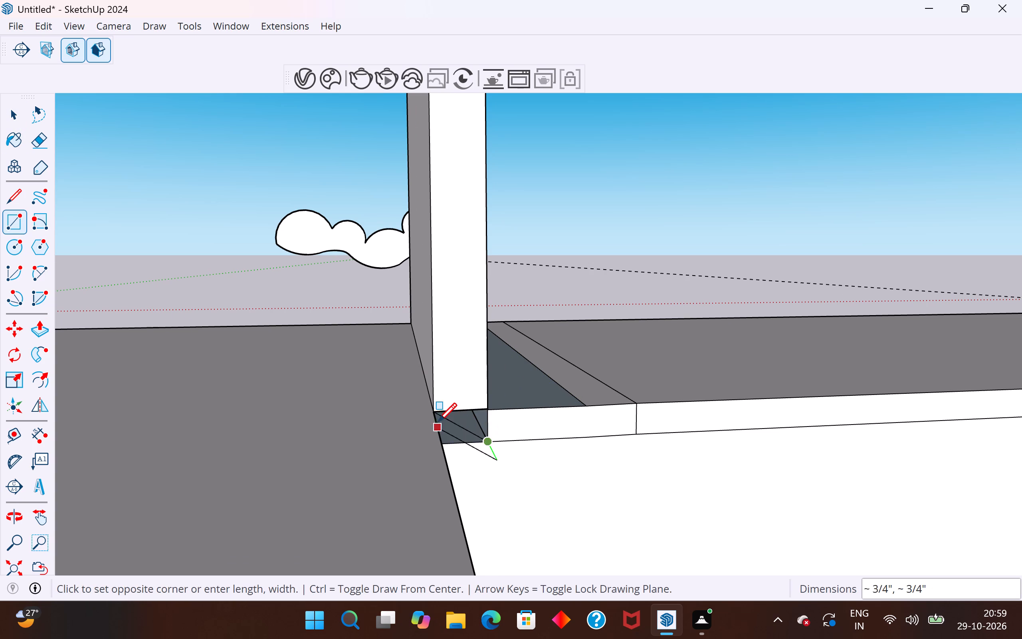
scroll(433, 414, up, 4)
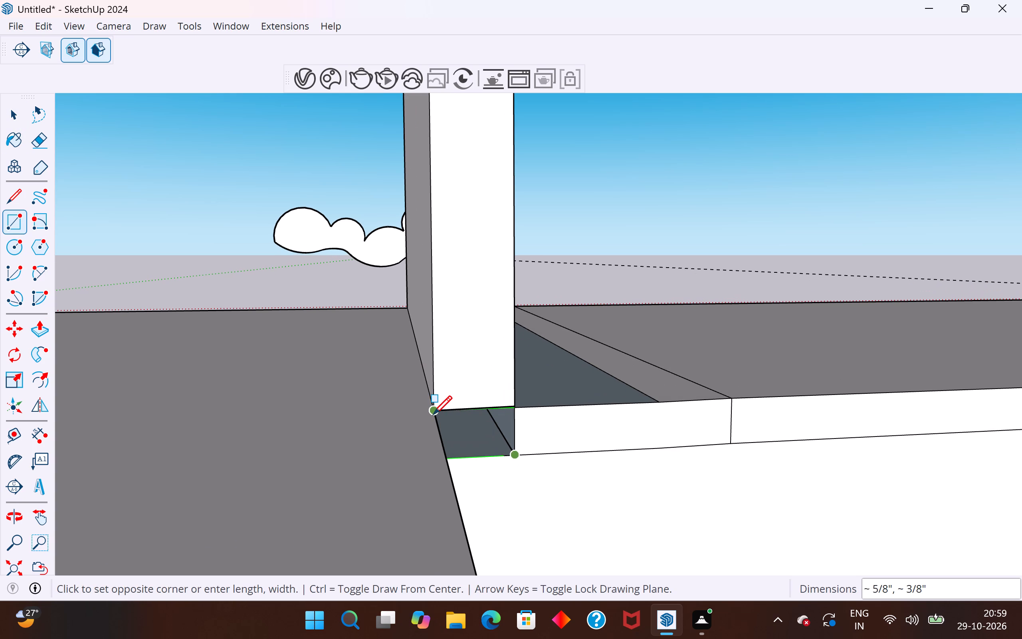
click(433, 414)
Delete the slanted duplicate edge where the copied upright's front face meets the new rectangle.
middle_drag(569, 425, 329, 483)
scroll(559, 418, up, 4)
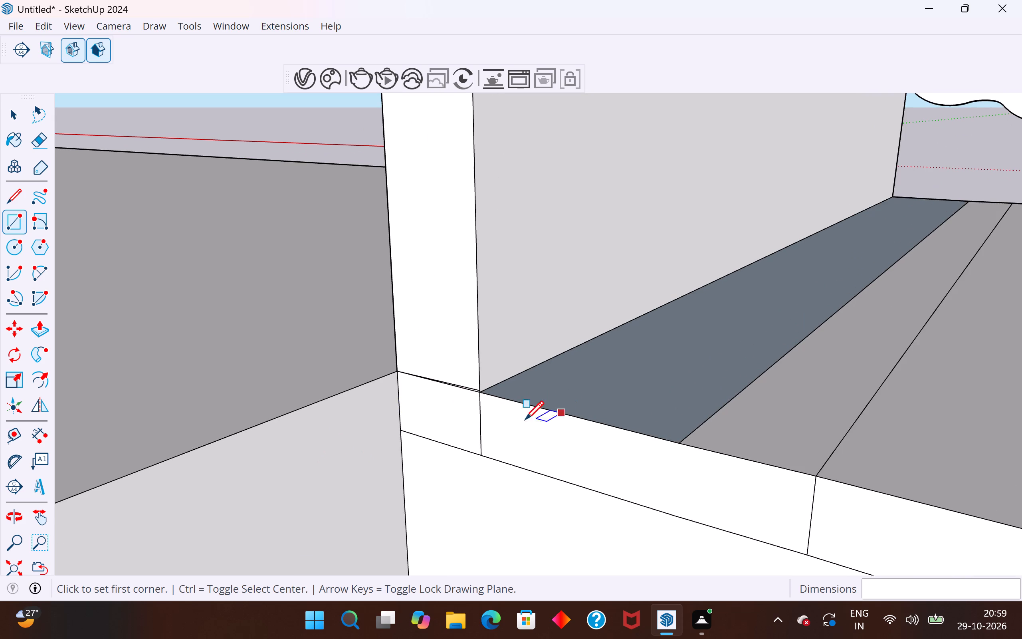
scroll(481, 407, up, 8)
scroll(446, 361, up, 1)
click(22, 122)
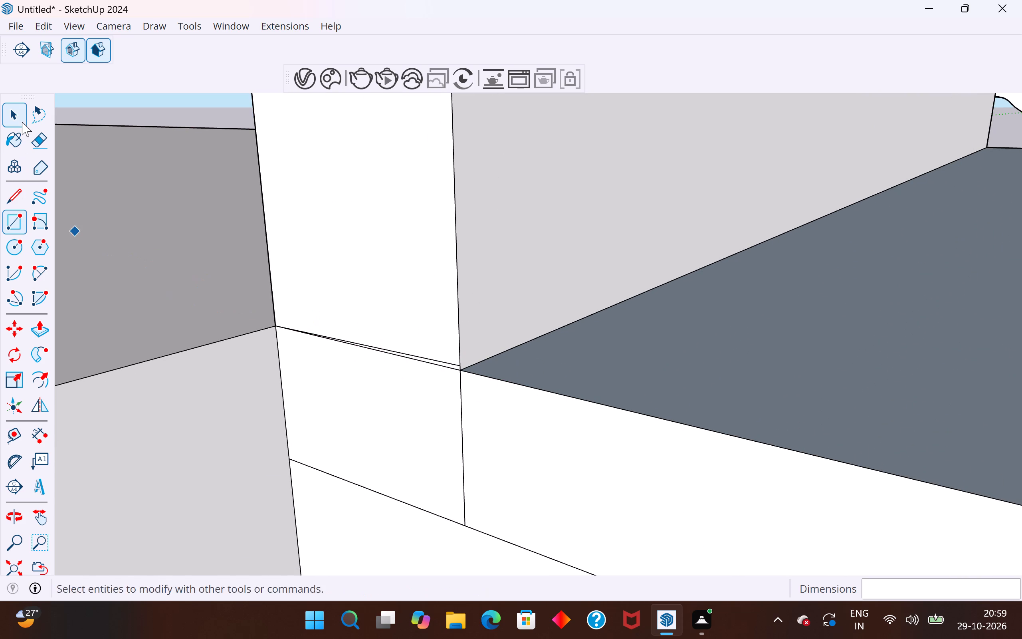
click(446, 363)
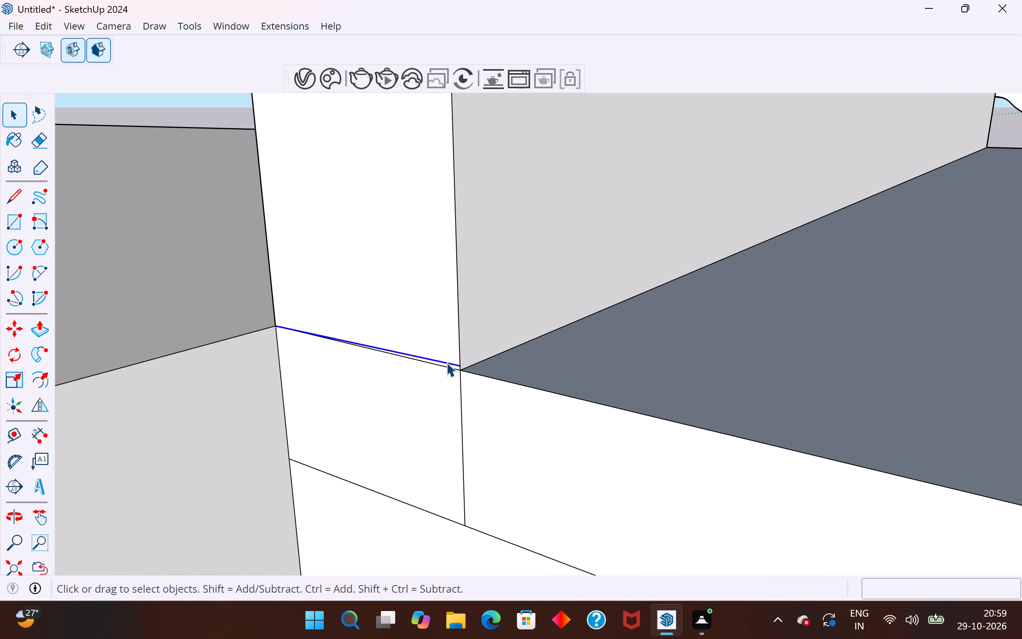
key(Delete)
Erase the two seam edges across the copied upright's foot so its front face merges with the base front.
scroll(443, 451, down, 1)
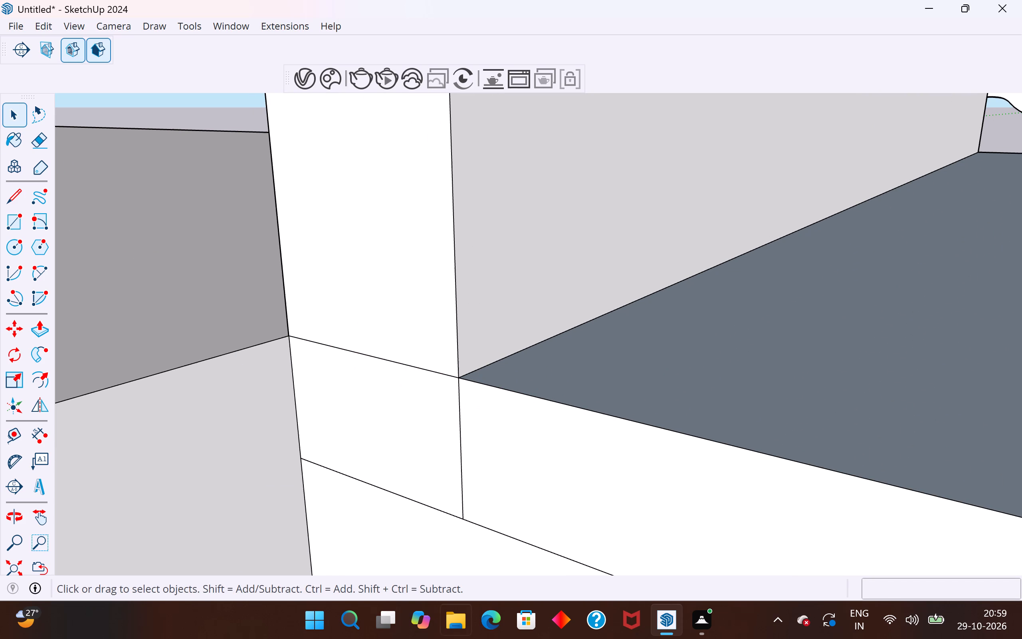
drag(44, 143, 50, 161)
drag(373, 319, 357, 401)
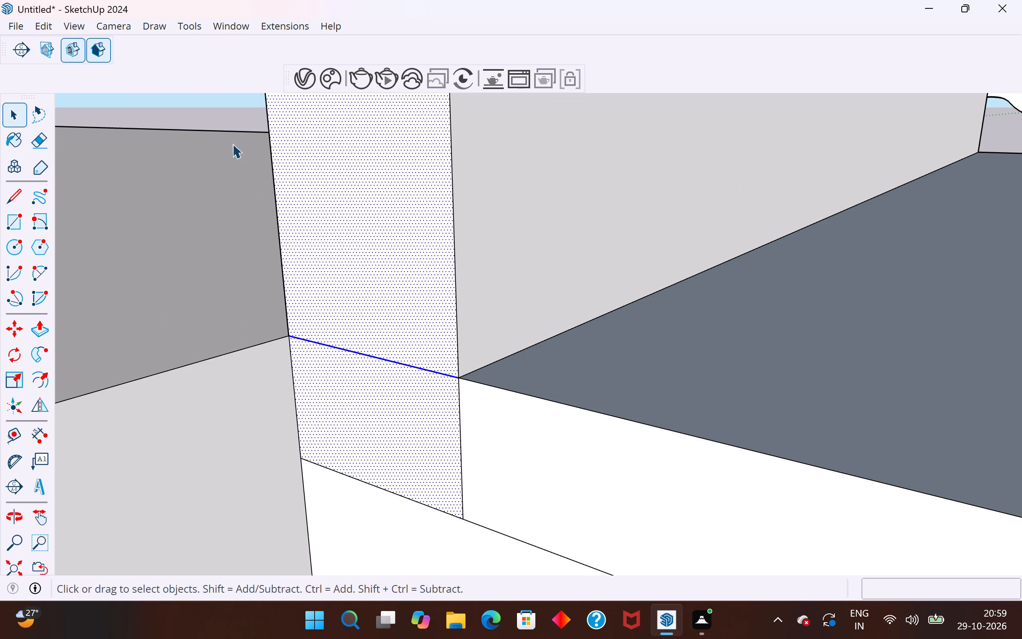
click(225, 115)
click(50, 168)
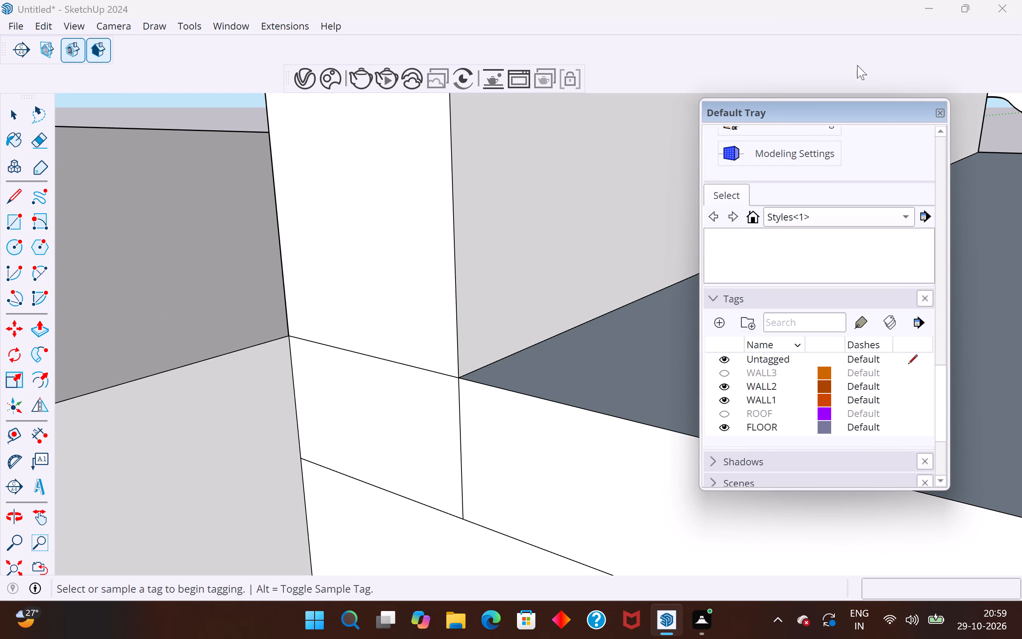
click(943, 116)
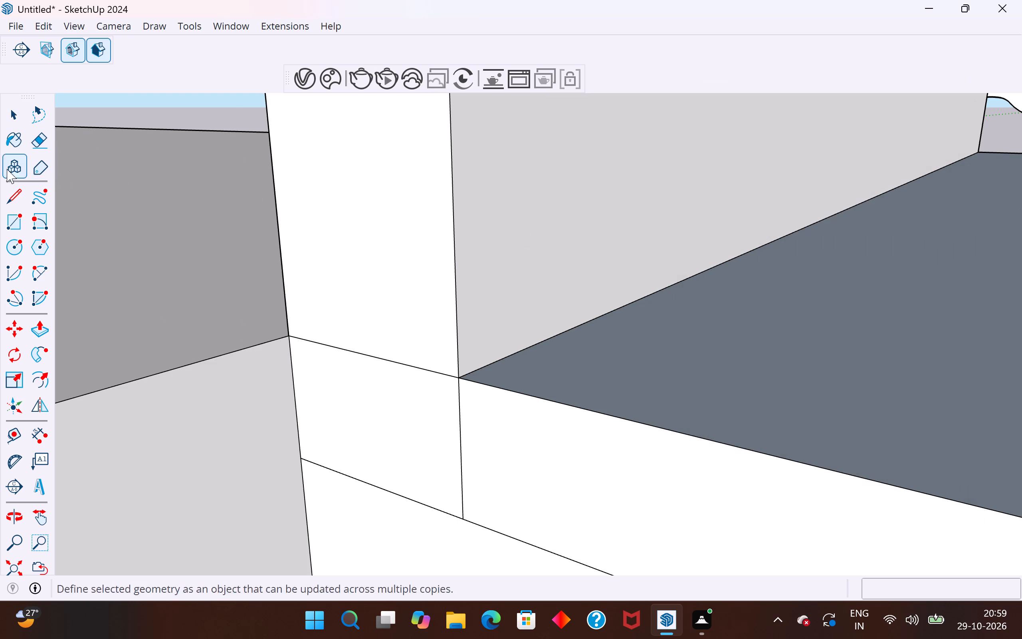
click(37, 139)
drag(337, 327, 357, 522)
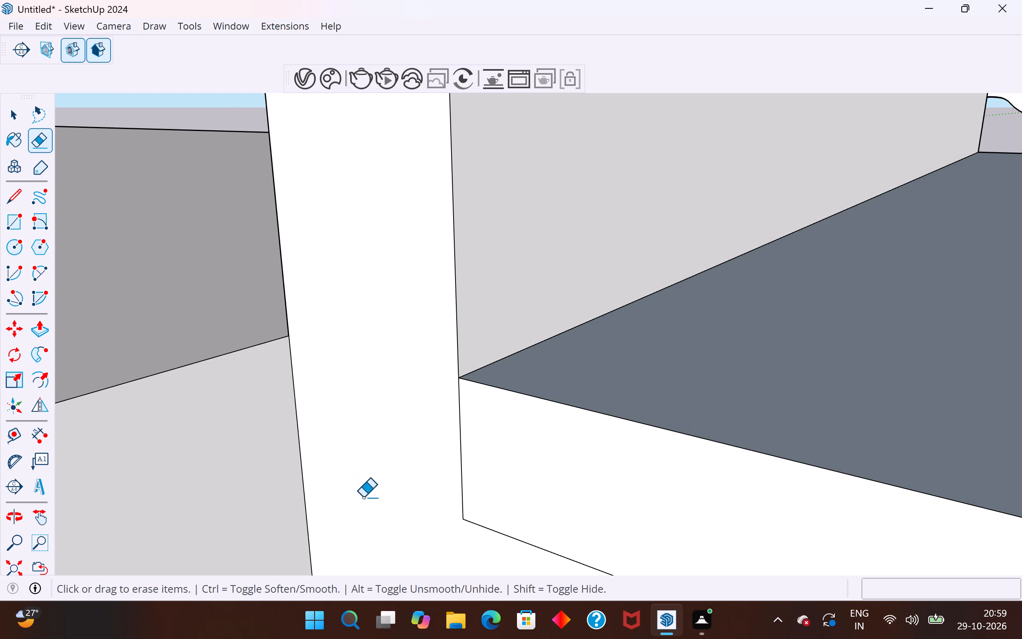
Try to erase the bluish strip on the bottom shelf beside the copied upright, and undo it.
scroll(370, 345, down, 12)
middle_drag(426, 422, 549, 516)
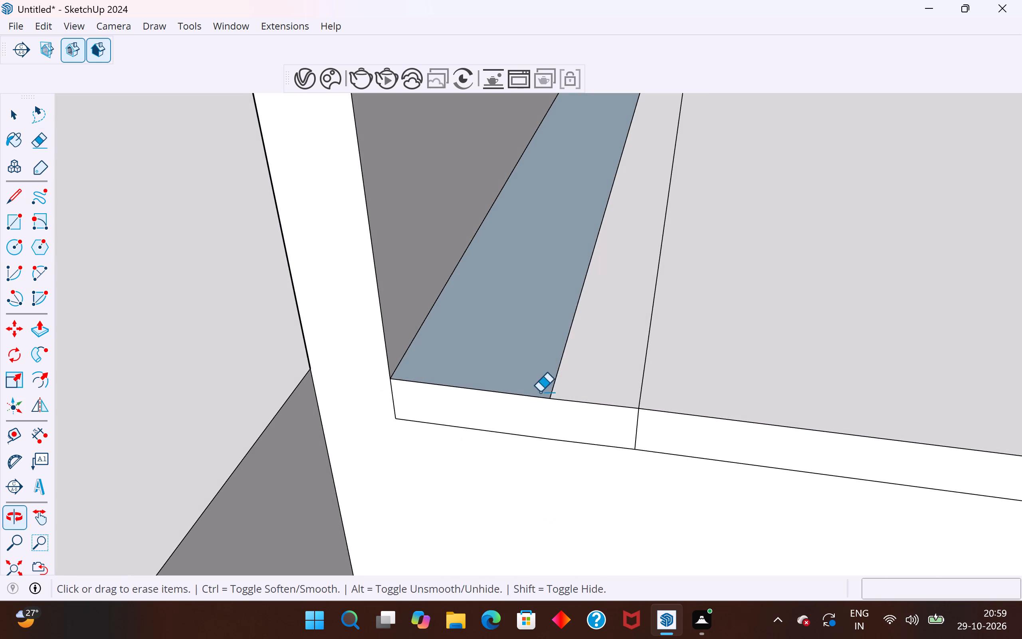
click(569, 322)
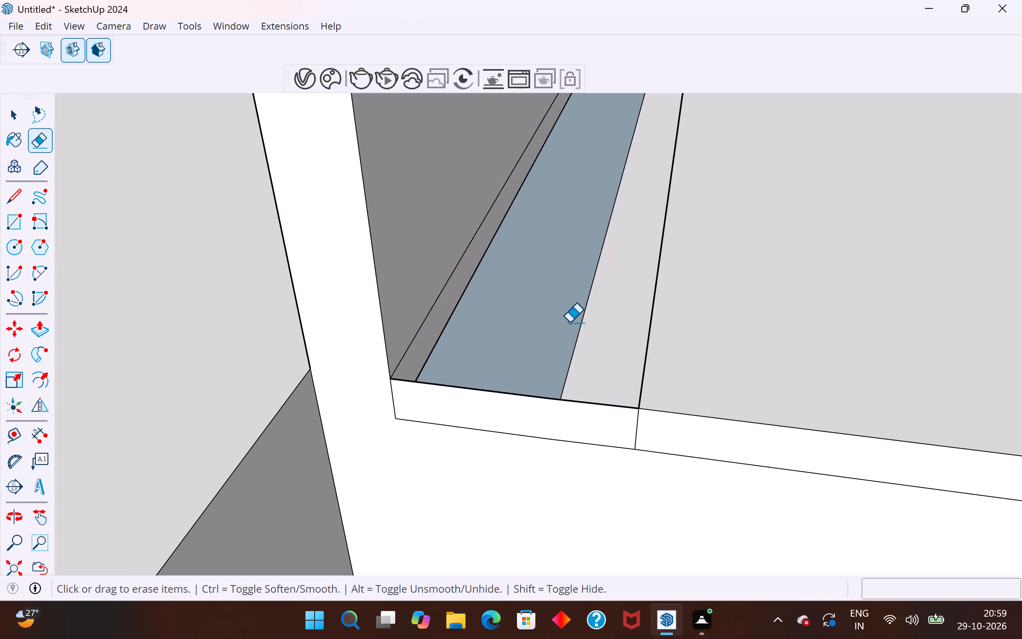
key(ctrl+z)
Reverse the bluish strip face on the bottom shelf beside the copied upright.
scroll(444, 530, down, 7)
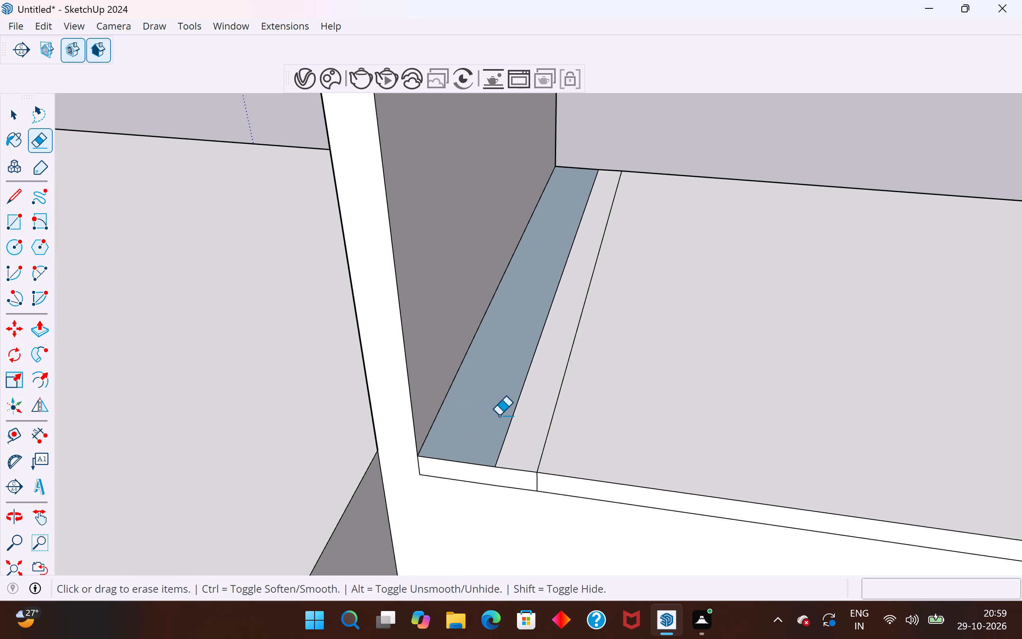
scroll(517, 327, down, 6)
click(13, 118)
double_click(523, 336)
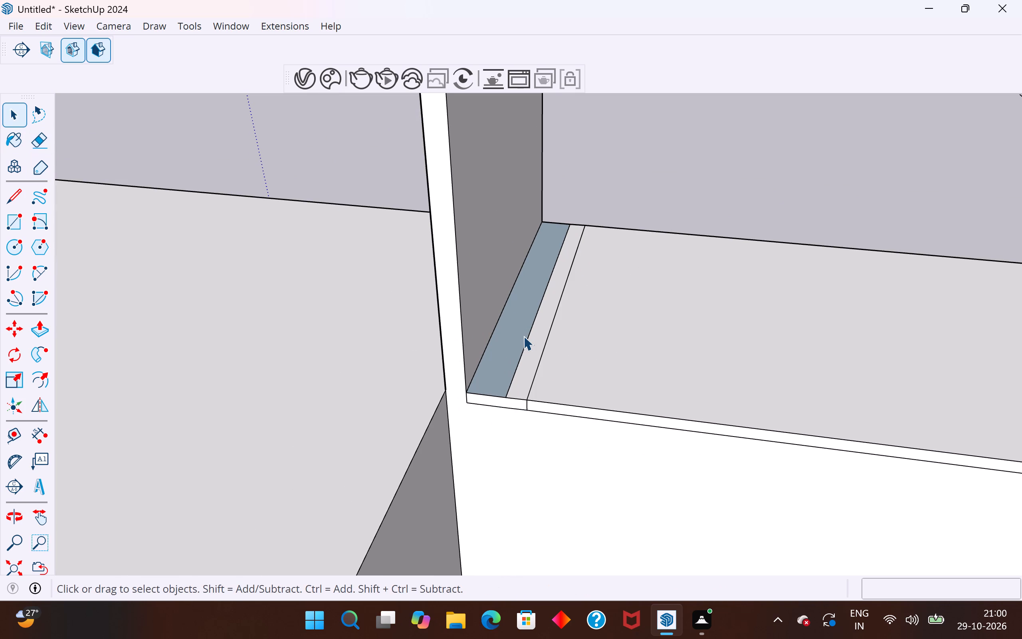
right_click(523, 336)
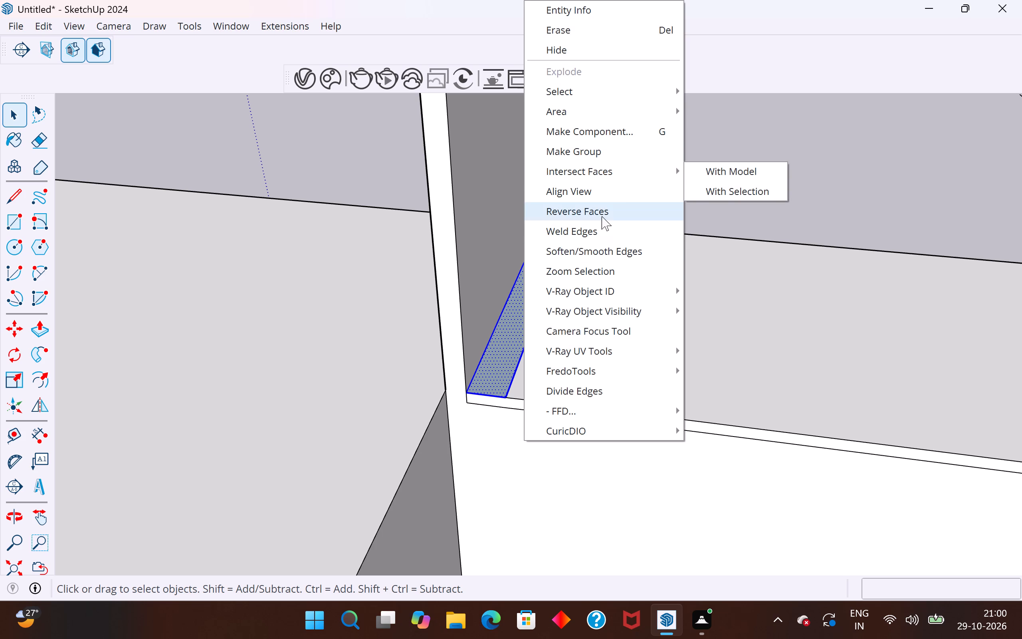
click(600, 212)
click(620, 207)
Draw a rectangle closing the open outer side of the shelf unit's base, from the upright's back foot to the front bottom corner.
middle_drag(768, 335, 58, 308)
scroll(506, 214, down, 15)
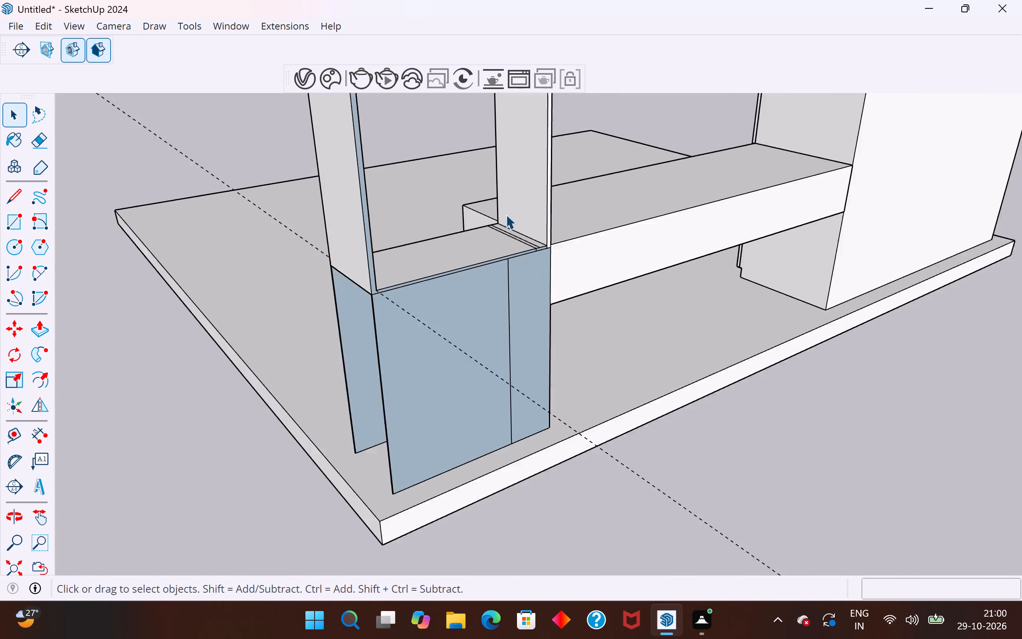
scroll(506, 214, down, 1)
middle_drag(496, 316, 463, 333)
middle_drag(471, 347, 543, 295)
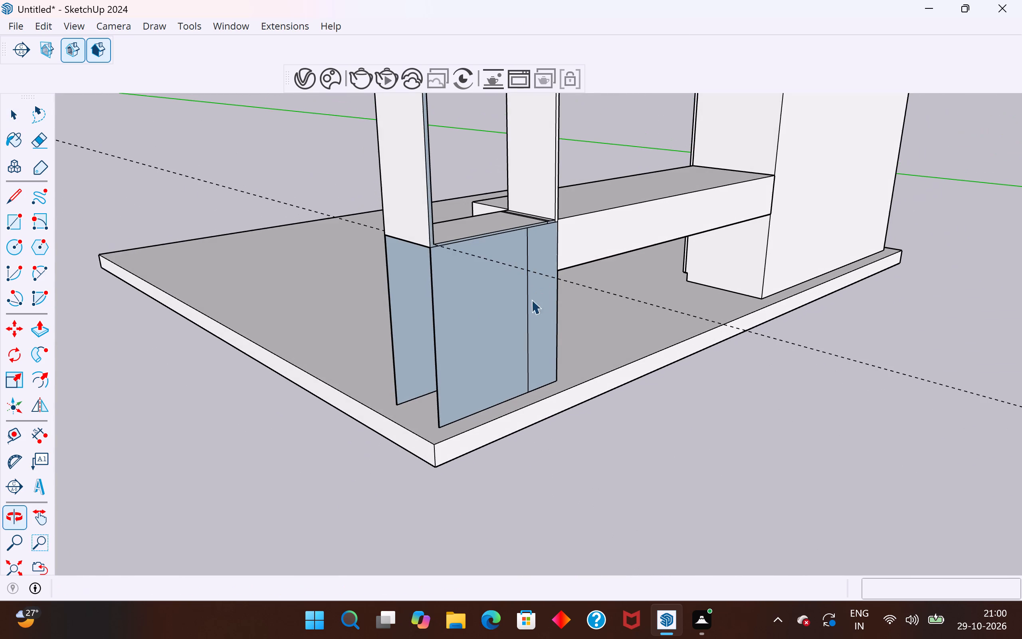
click(10, 215)
click(382, 235)
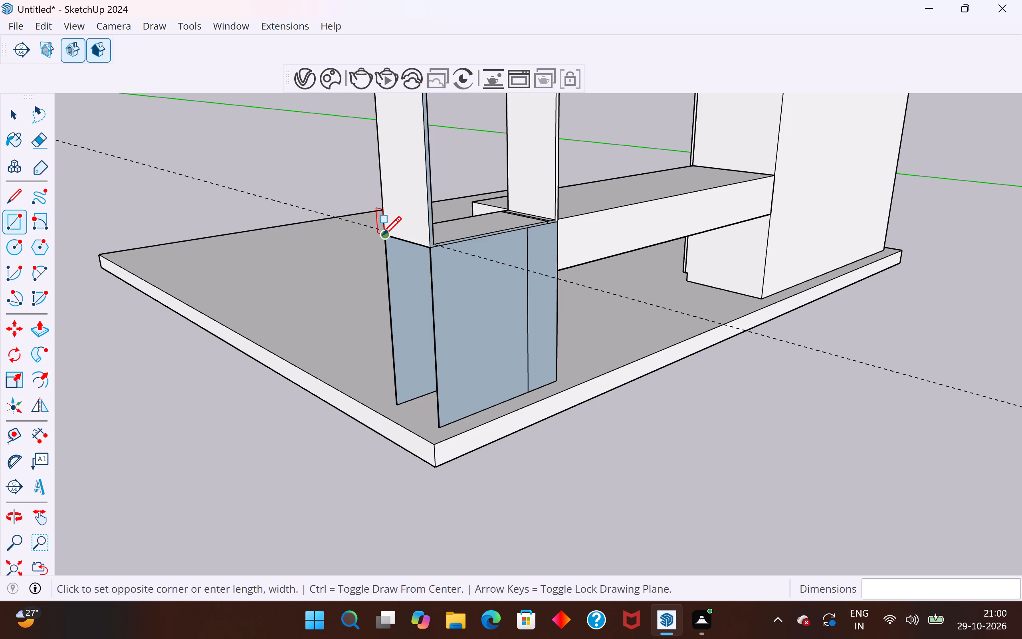
click(436, 422)
Draw a rectangle about 1' 7 3/8" by 3/8" over the open front edge of the shelf directly below the top board.
middle_drag(566, 423, 375, 472)
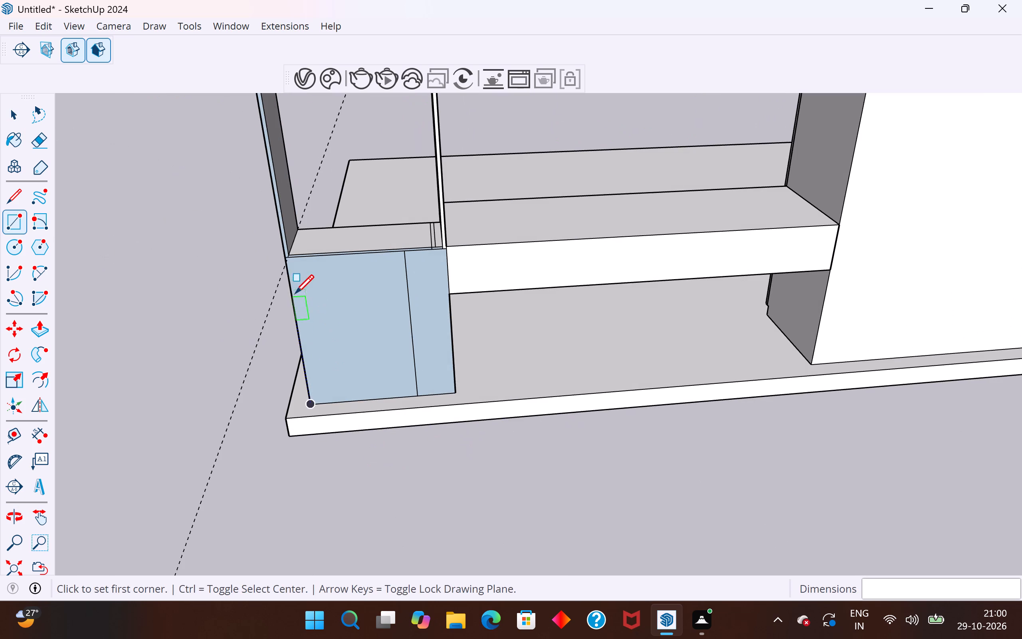
scroll(376, 456, down, 10)
scroll(375, 159, up, 2)
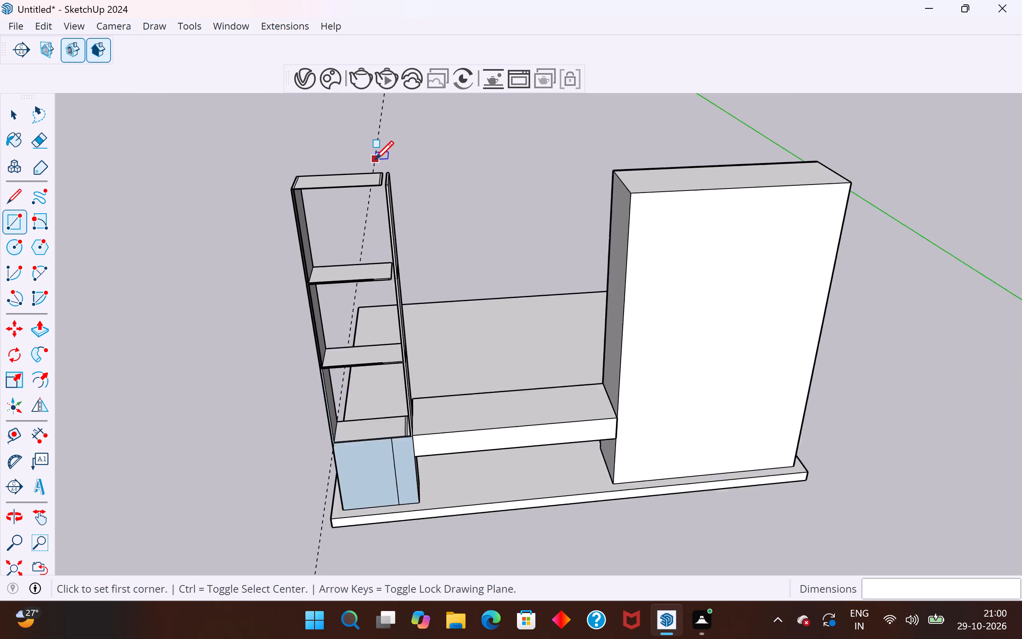
scroll(375, 159, up, 2)
click(12, 120)
scroll(358, 176, up, 5)
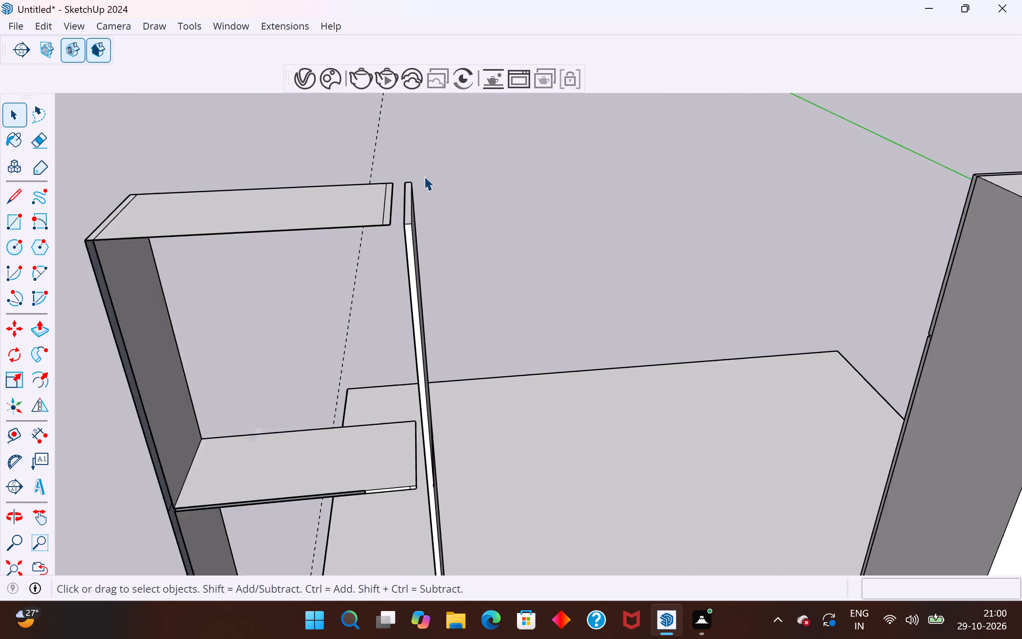
scroll(424, 176, up, 2)
middle_drag(429, 199, 444, 182)
scroll(484, 280, down, 6)
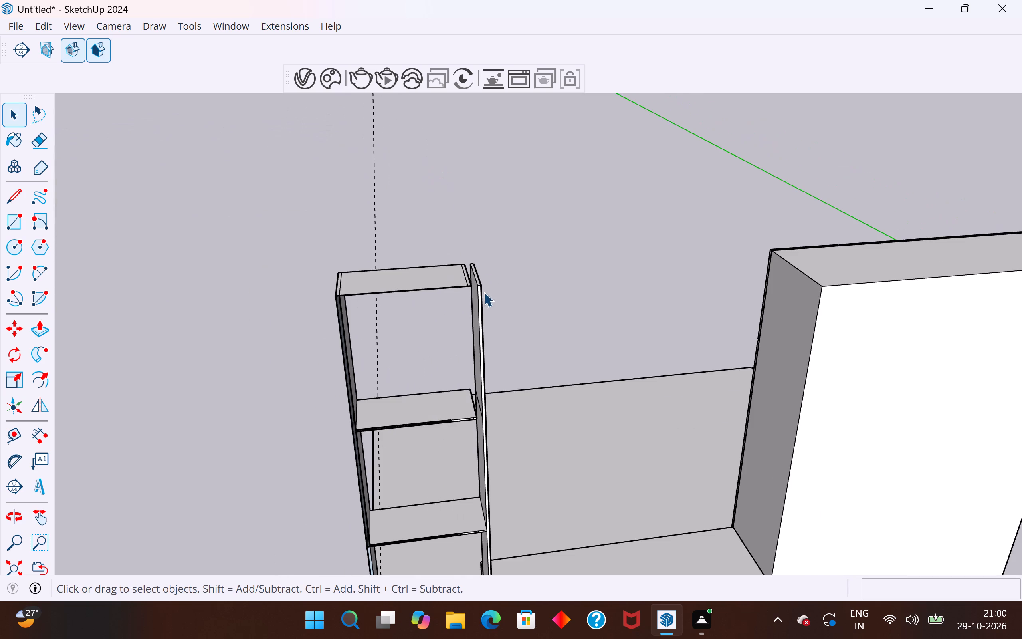
scroll(474, 422, up, 7)
scroll(462, 417, down, 3)
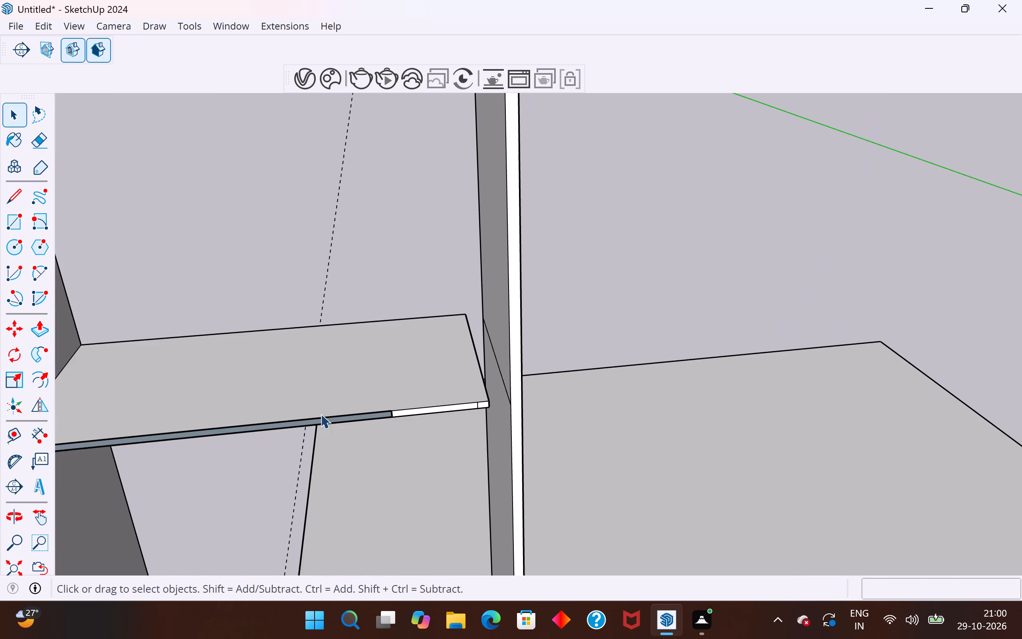
middle_drag(357, 380, 378, 366)
scroll(469, 384, down, 5)
scroll(164, 435, up, 3)
scroll(206, 439, down, 1)
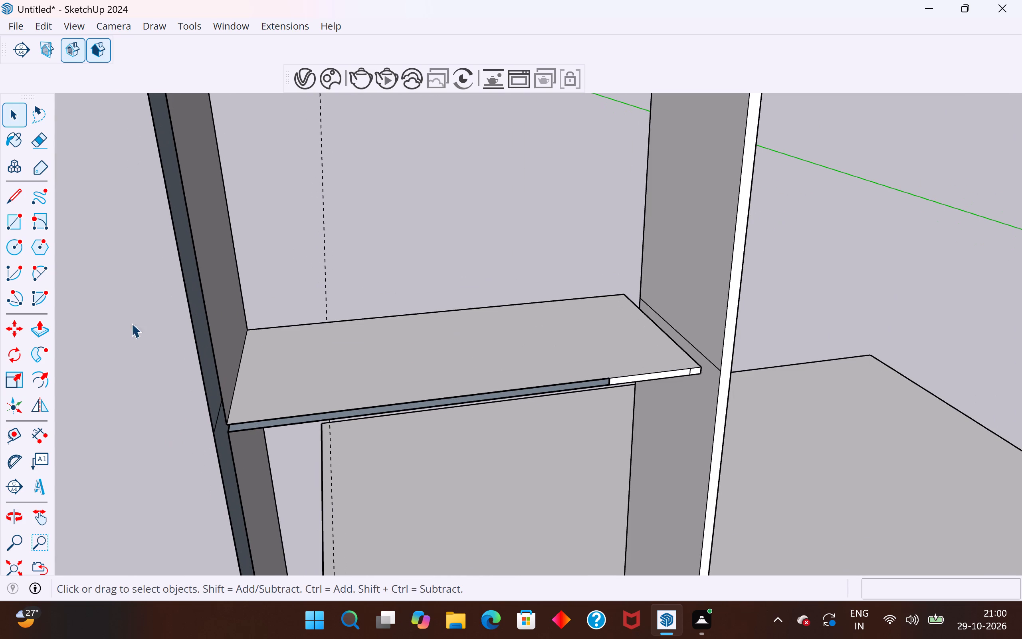
click(19, 225)
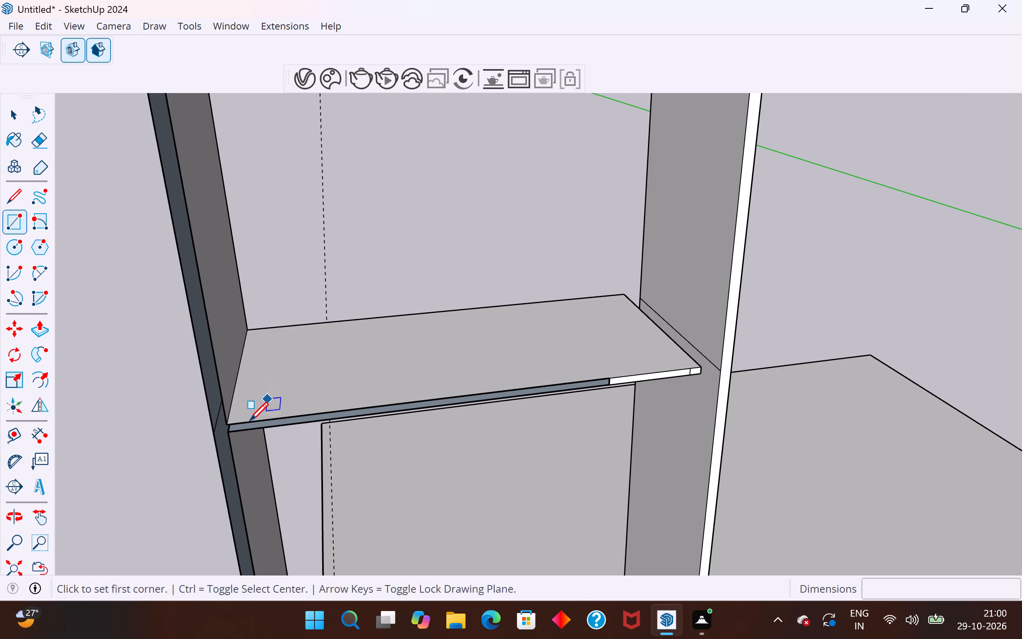
click(224, 427)
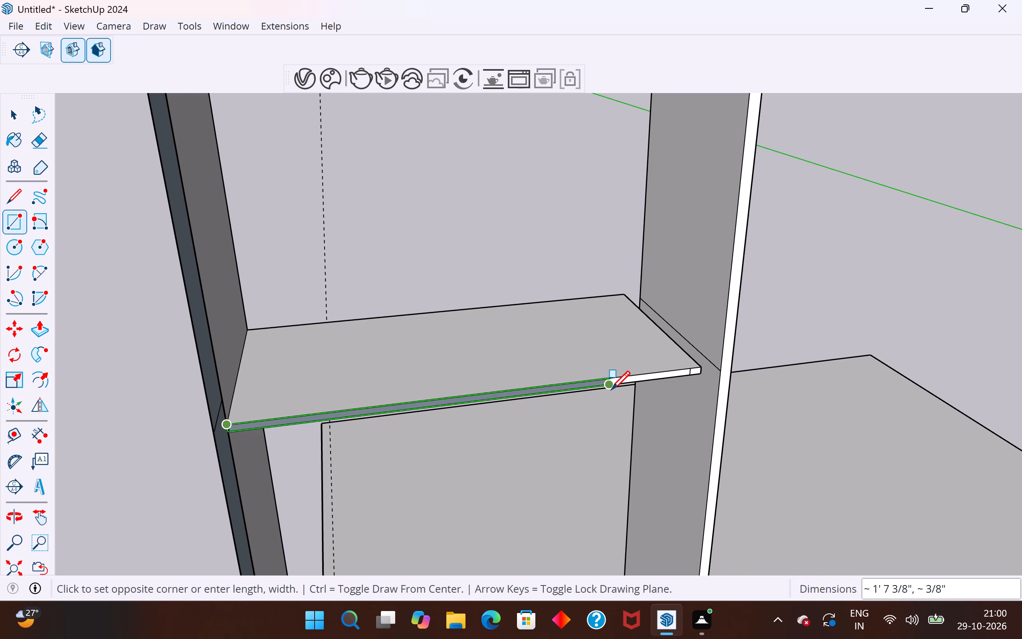
click(608, 389)
Delete the leftover dividing line across the underside of the top board, near its open end by the copied upright.
scroll(529, 377, down, 6)
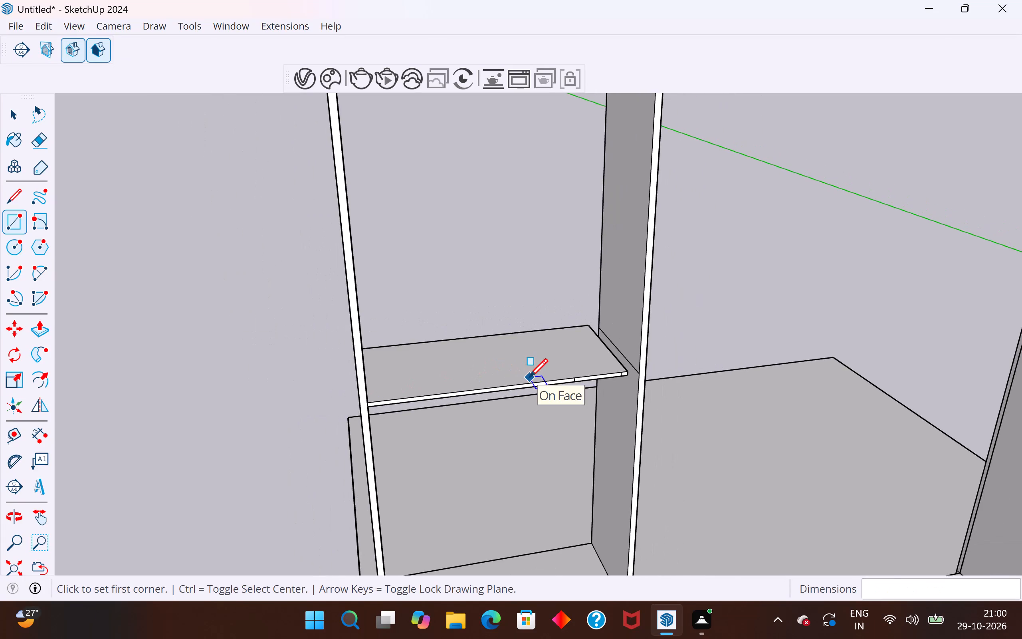
scroll(529, 377, down, 10)
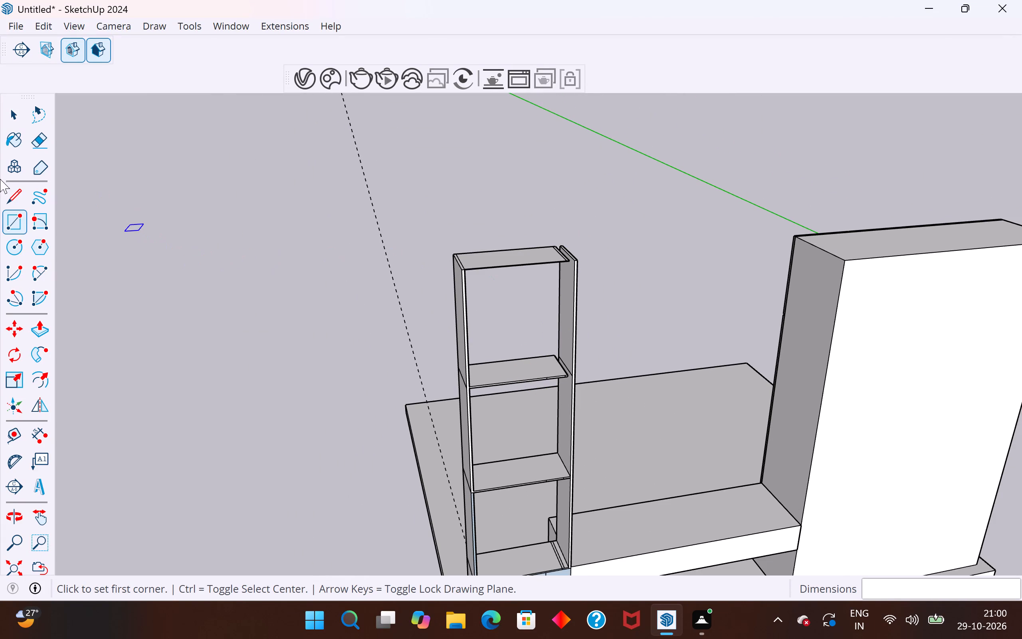
click(16, 119)
scroll(524, 249, up, 5)
middle_drag(535, 283, 488, 131)
click(476, 190)
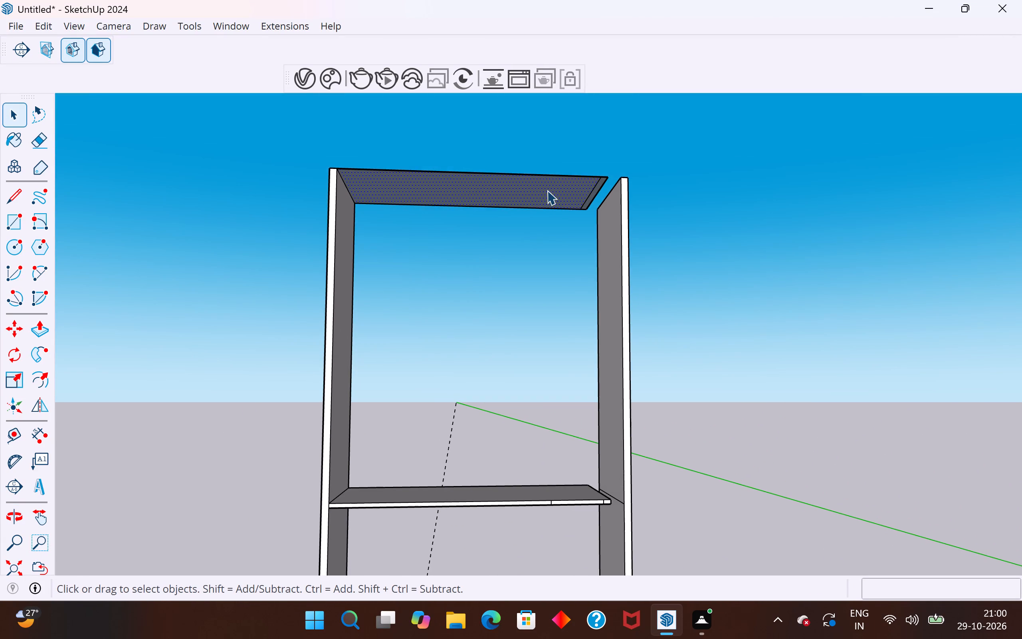
scroll(559, 181, up, 4)
click(608, 197)
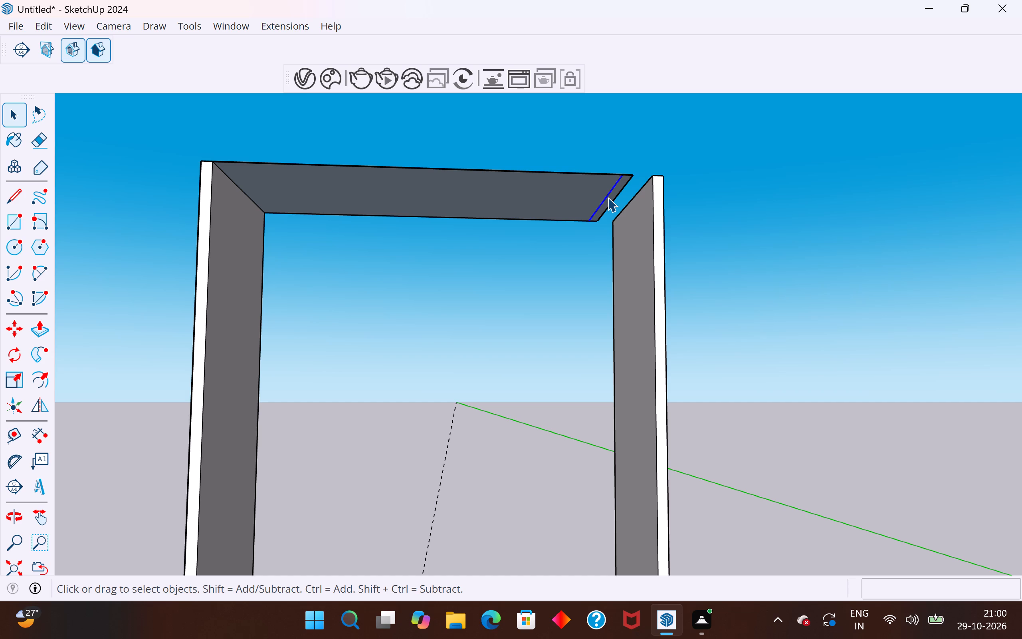
key(Delete)
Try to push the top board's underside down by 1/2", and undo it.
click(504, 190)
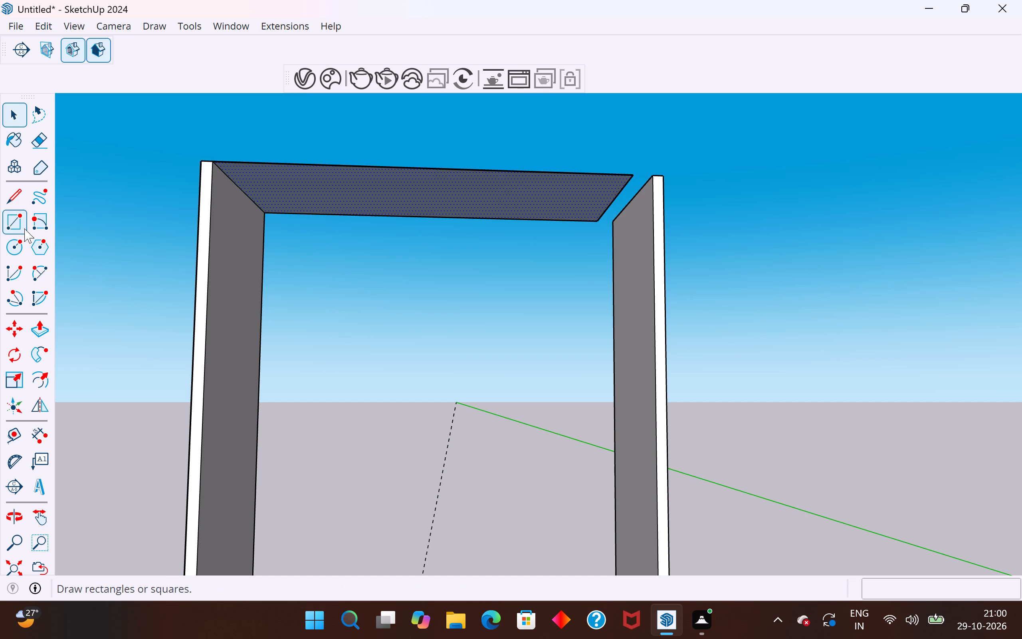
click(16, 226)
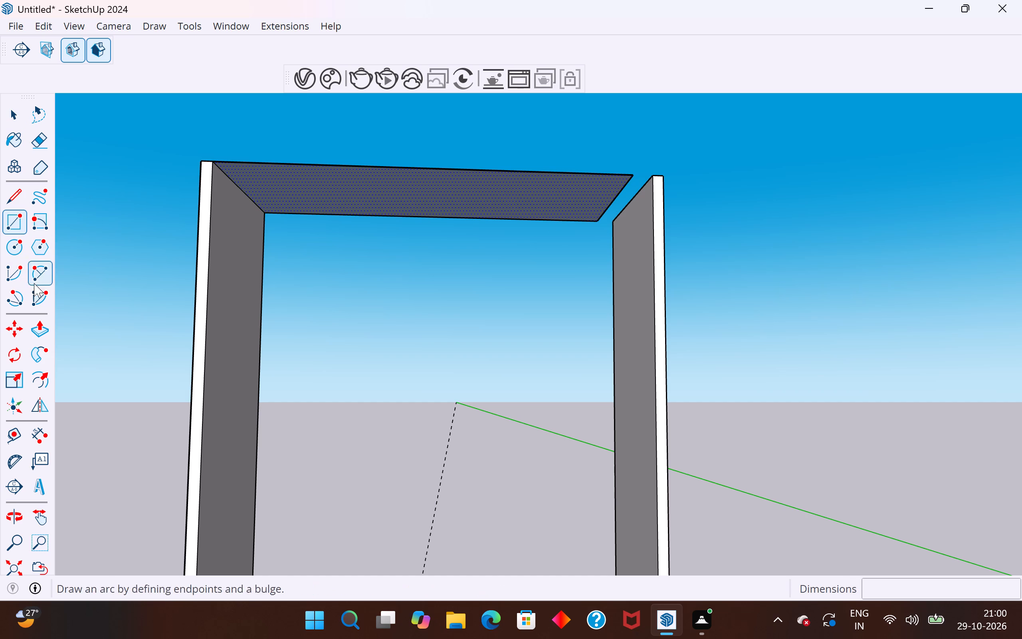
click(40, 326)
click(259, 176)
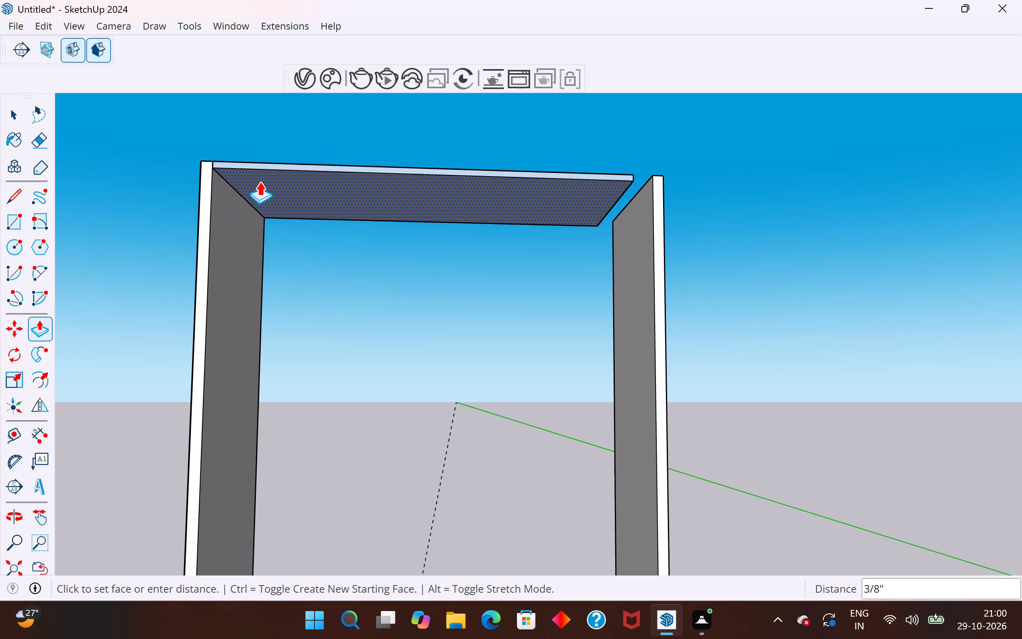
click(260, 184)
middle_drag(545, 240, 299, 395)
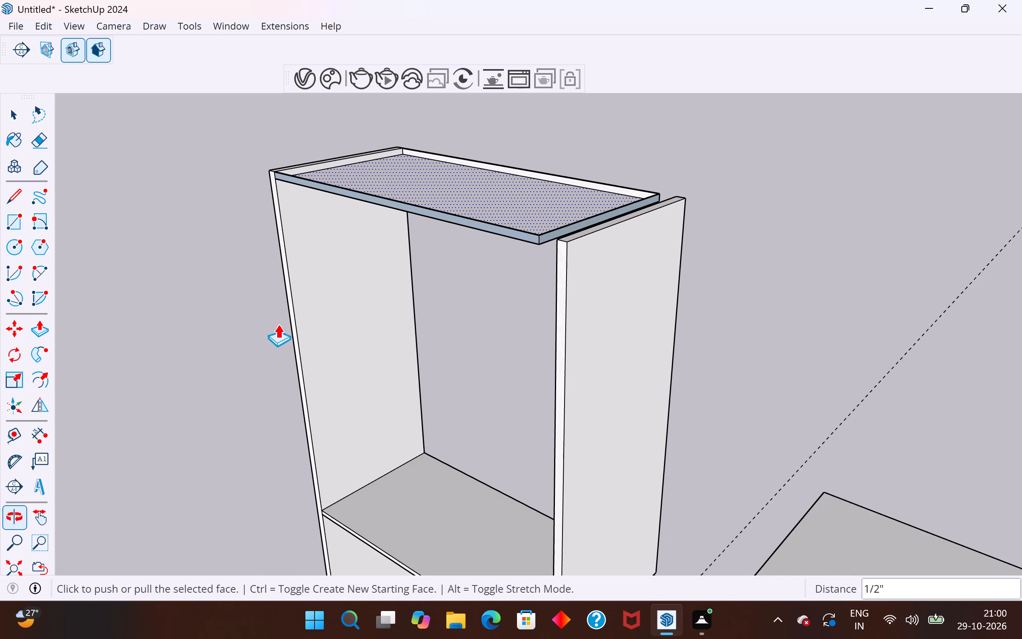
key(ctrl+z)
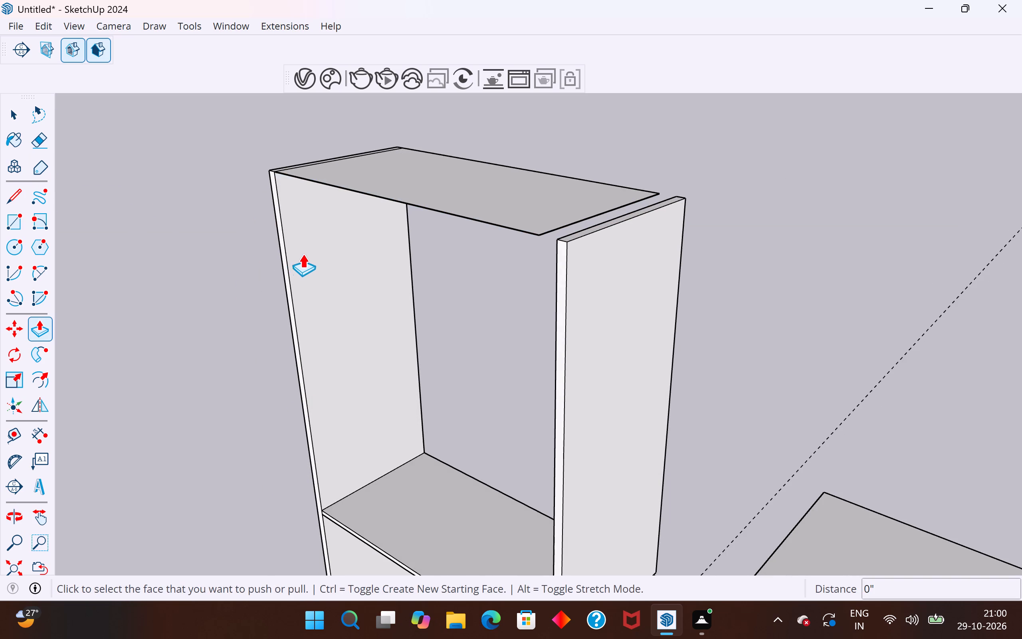
Pull the top board's upper face up by 5 mm to give the board thickness.
click(400, 168)
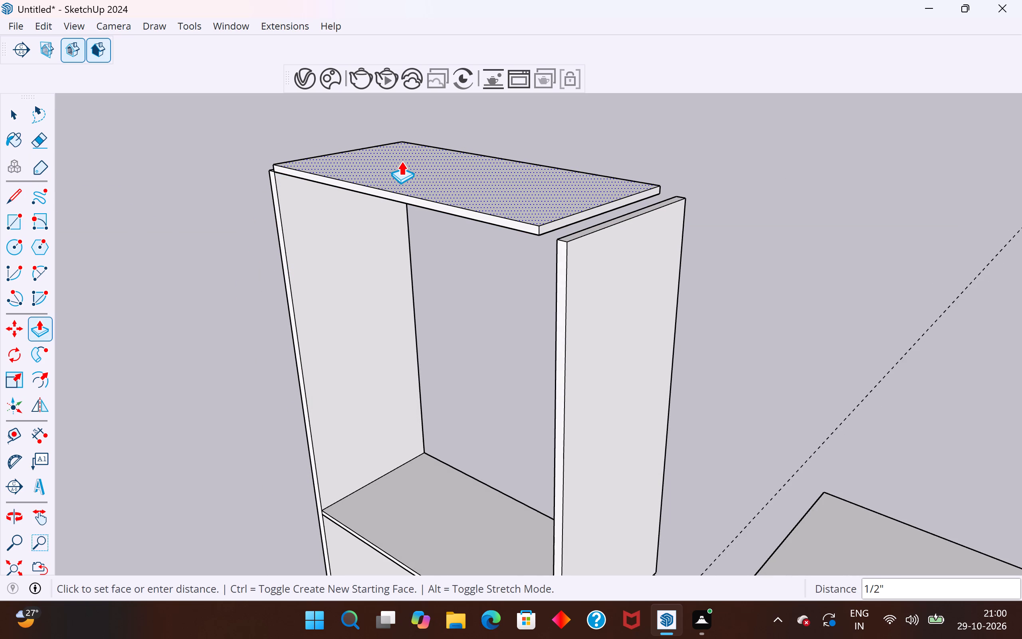
key(5)
text(mm)
key(Return)
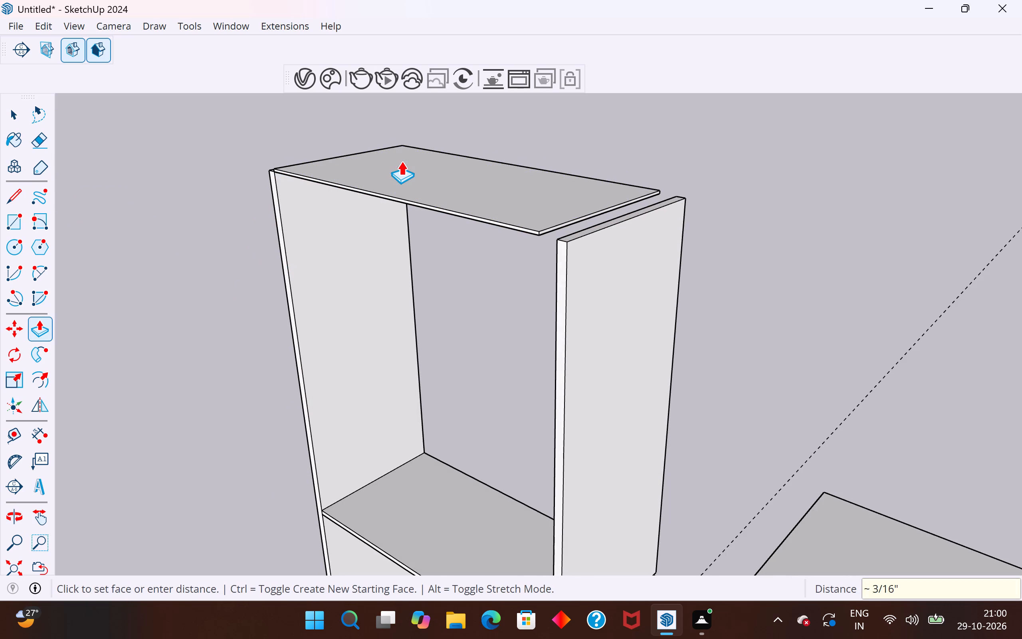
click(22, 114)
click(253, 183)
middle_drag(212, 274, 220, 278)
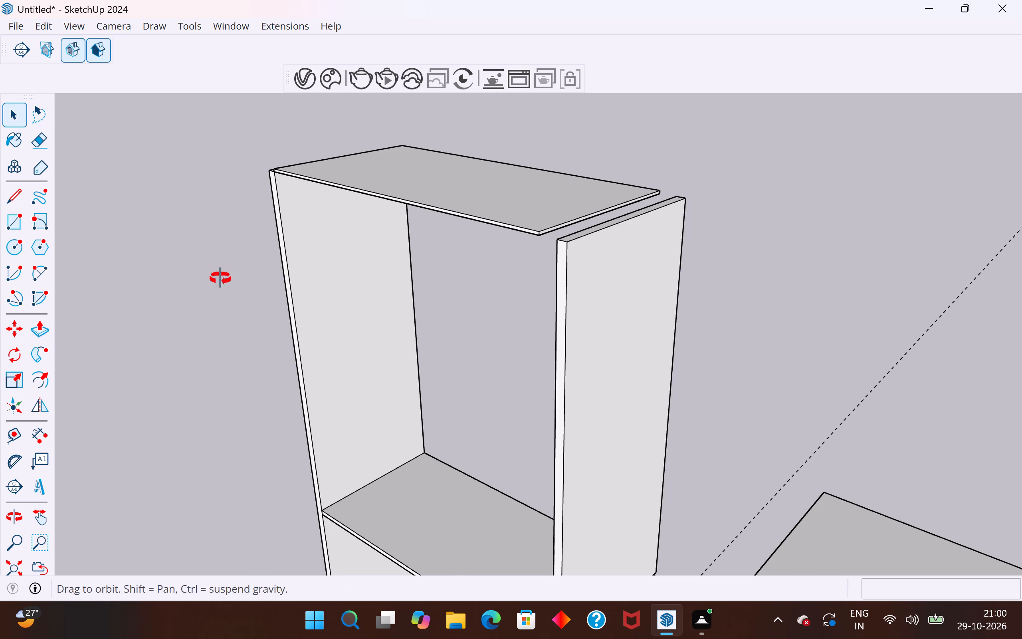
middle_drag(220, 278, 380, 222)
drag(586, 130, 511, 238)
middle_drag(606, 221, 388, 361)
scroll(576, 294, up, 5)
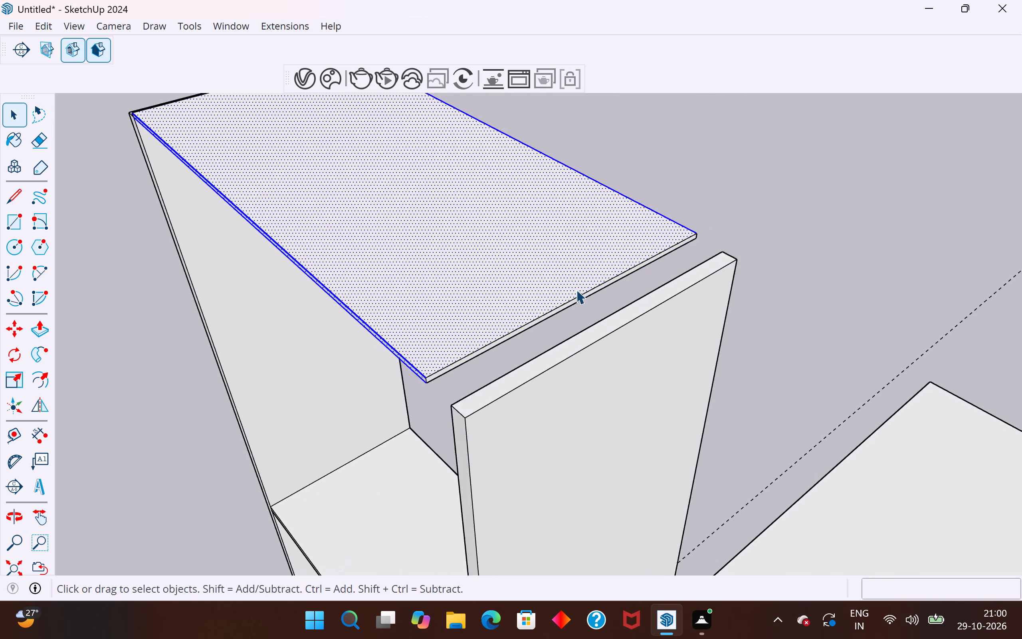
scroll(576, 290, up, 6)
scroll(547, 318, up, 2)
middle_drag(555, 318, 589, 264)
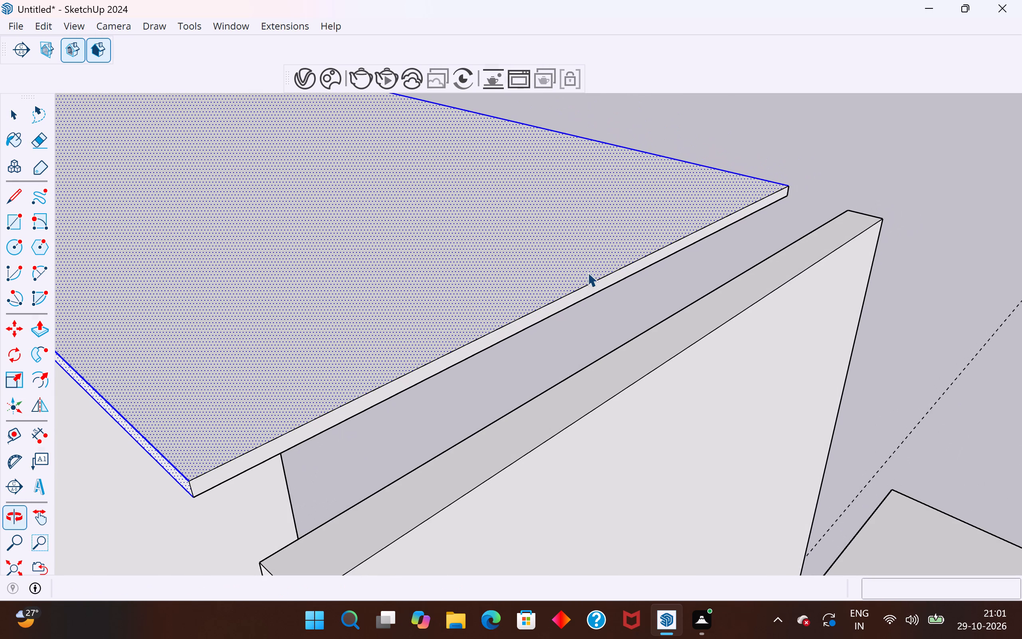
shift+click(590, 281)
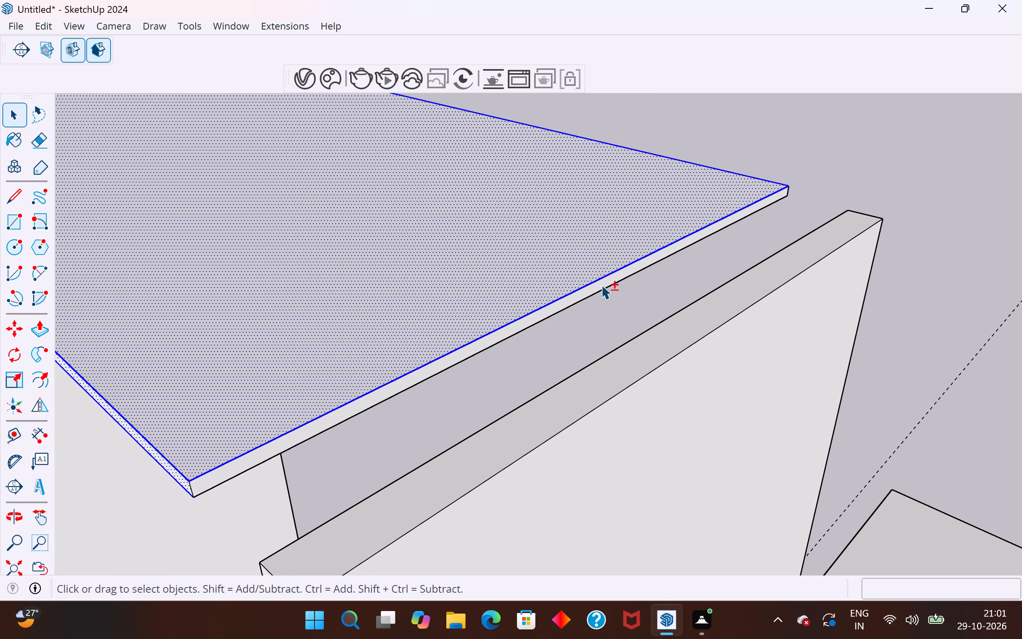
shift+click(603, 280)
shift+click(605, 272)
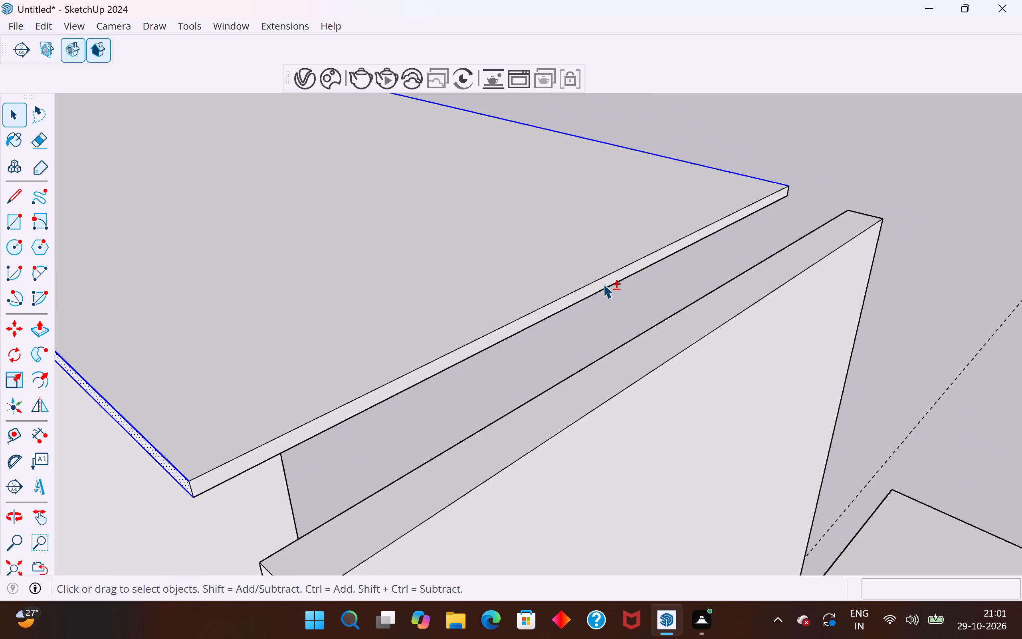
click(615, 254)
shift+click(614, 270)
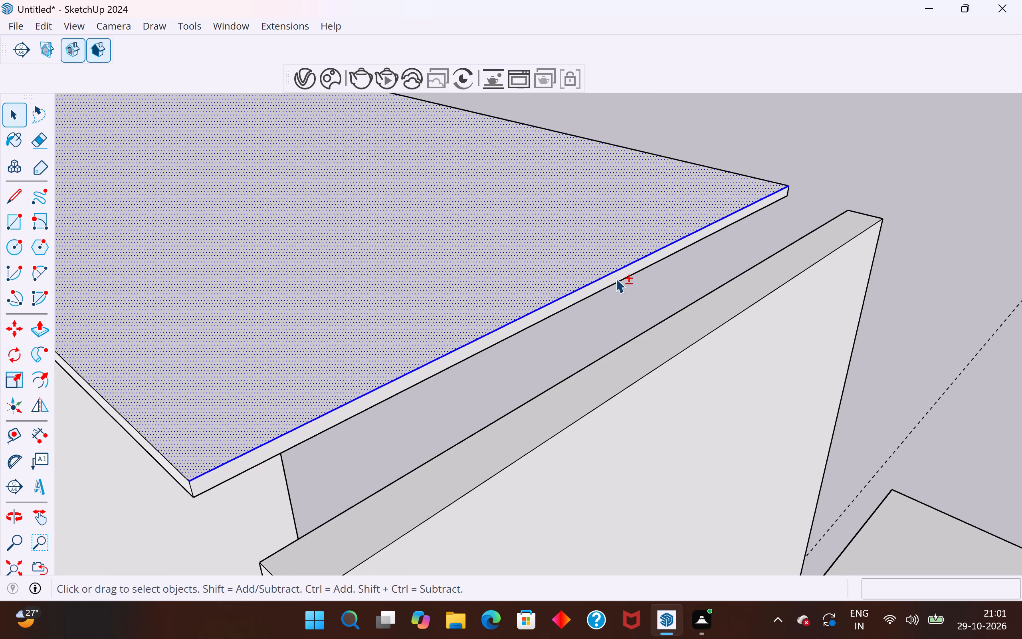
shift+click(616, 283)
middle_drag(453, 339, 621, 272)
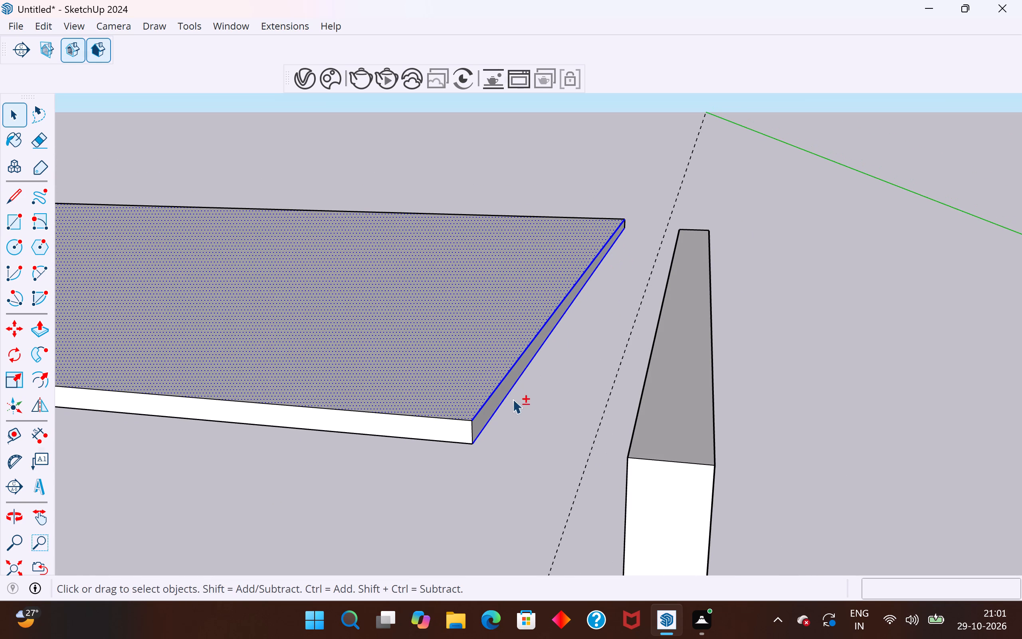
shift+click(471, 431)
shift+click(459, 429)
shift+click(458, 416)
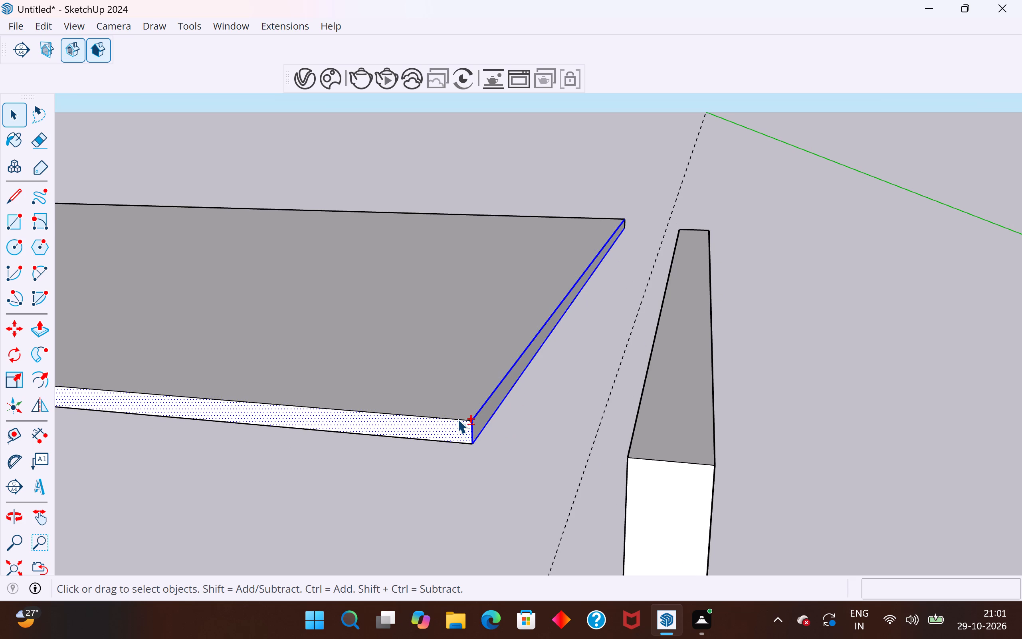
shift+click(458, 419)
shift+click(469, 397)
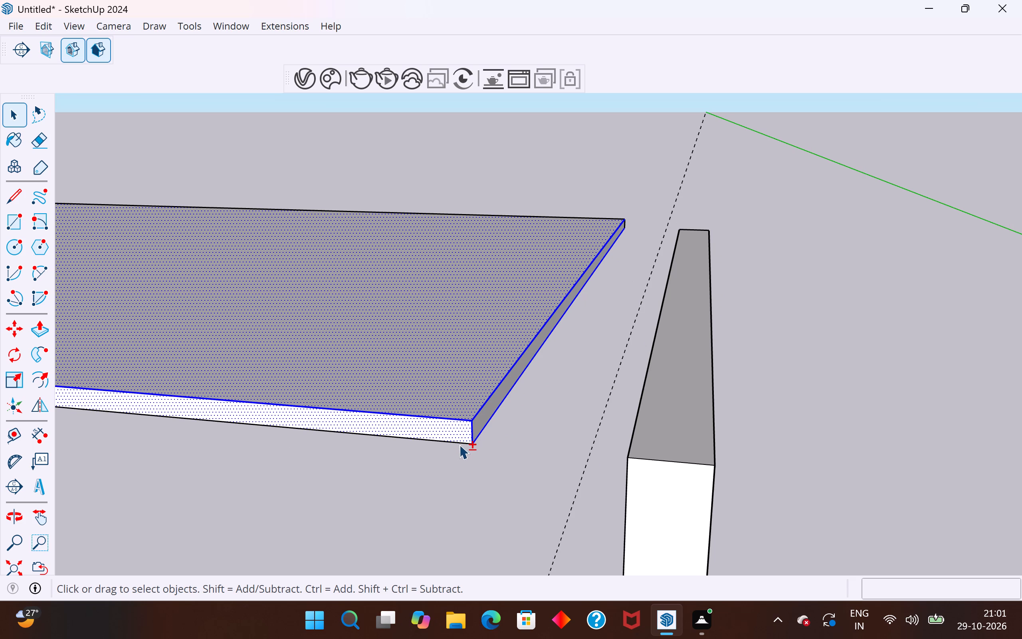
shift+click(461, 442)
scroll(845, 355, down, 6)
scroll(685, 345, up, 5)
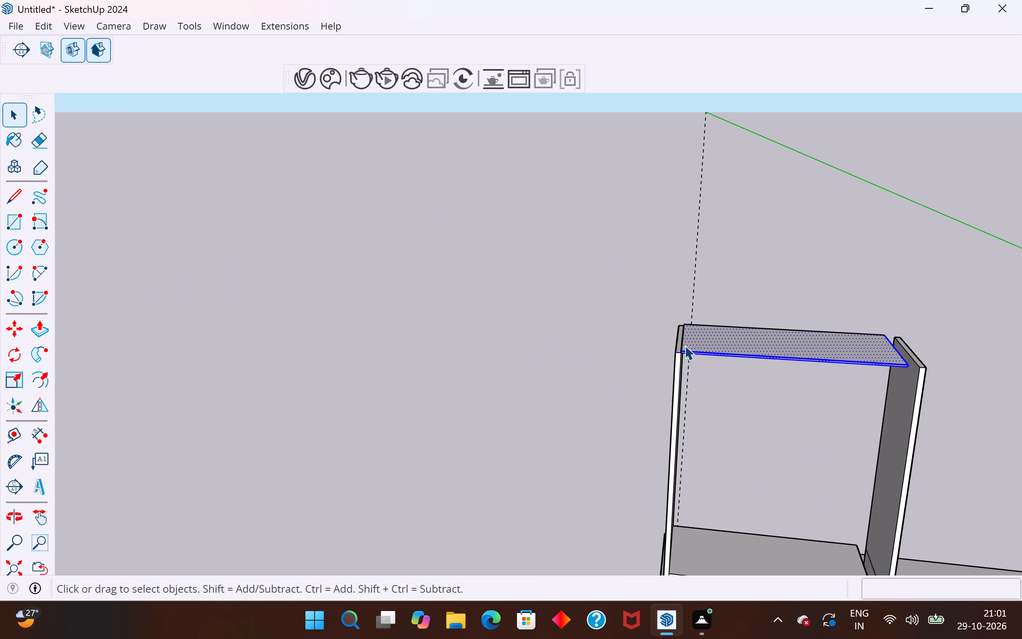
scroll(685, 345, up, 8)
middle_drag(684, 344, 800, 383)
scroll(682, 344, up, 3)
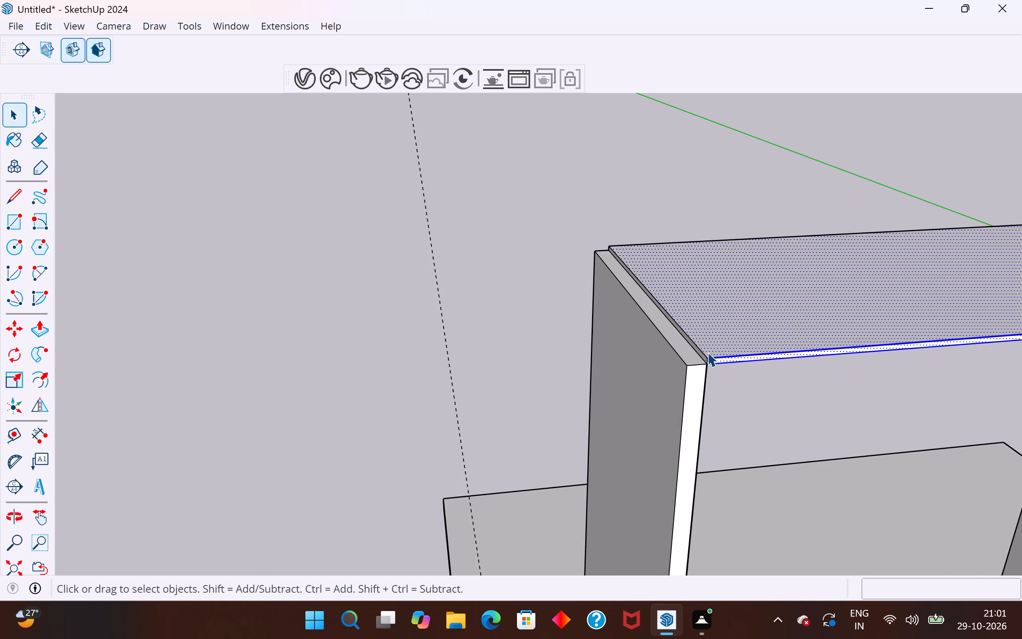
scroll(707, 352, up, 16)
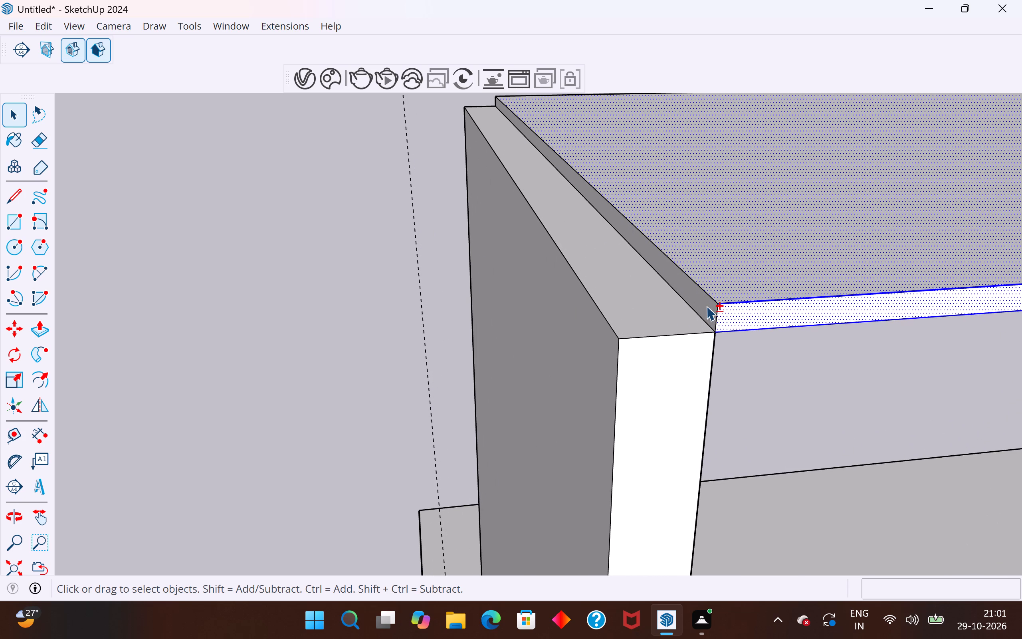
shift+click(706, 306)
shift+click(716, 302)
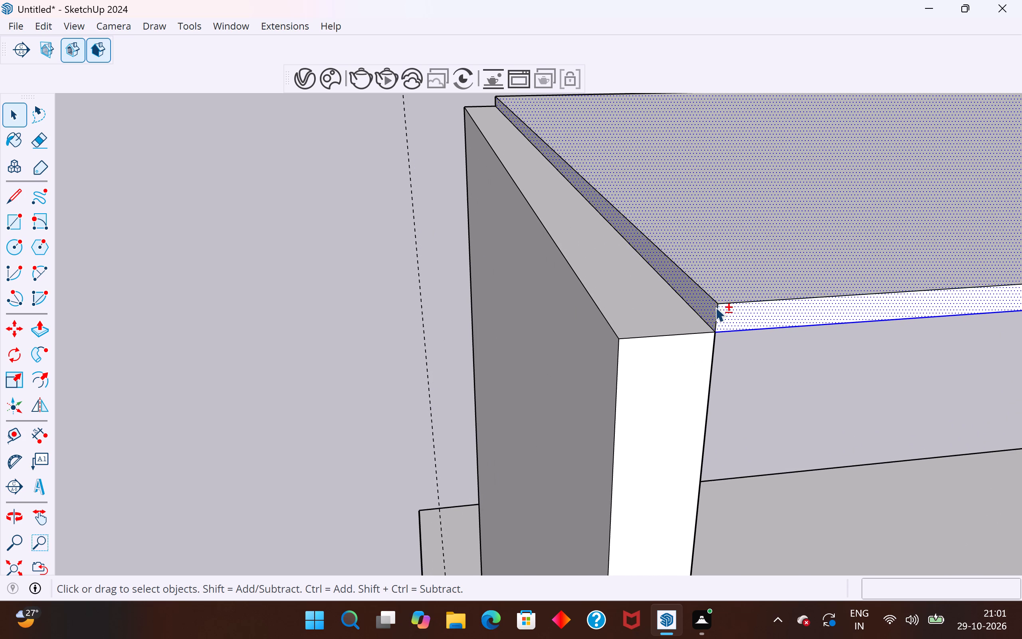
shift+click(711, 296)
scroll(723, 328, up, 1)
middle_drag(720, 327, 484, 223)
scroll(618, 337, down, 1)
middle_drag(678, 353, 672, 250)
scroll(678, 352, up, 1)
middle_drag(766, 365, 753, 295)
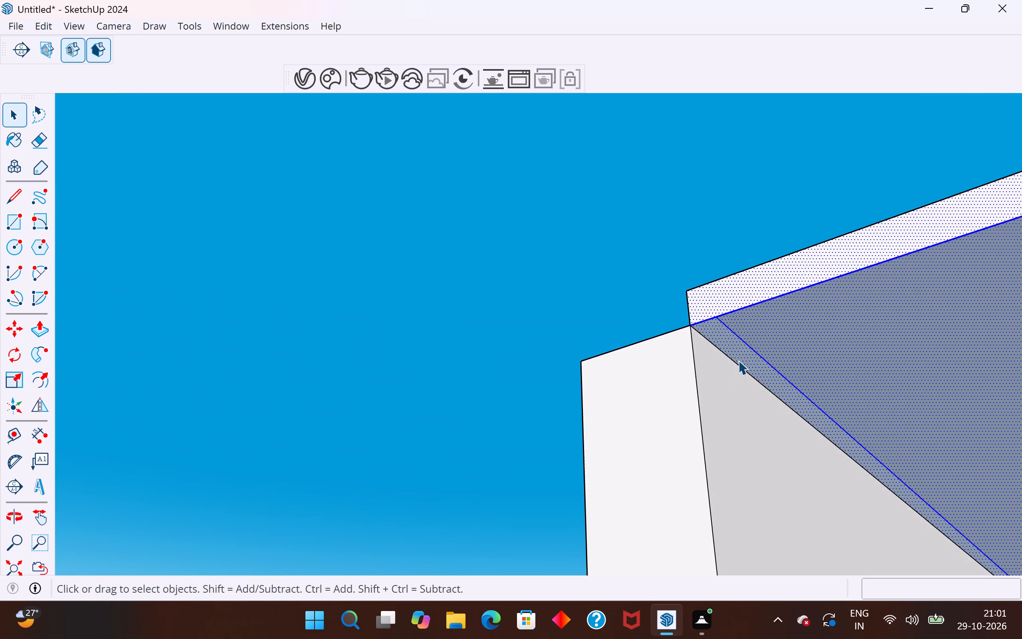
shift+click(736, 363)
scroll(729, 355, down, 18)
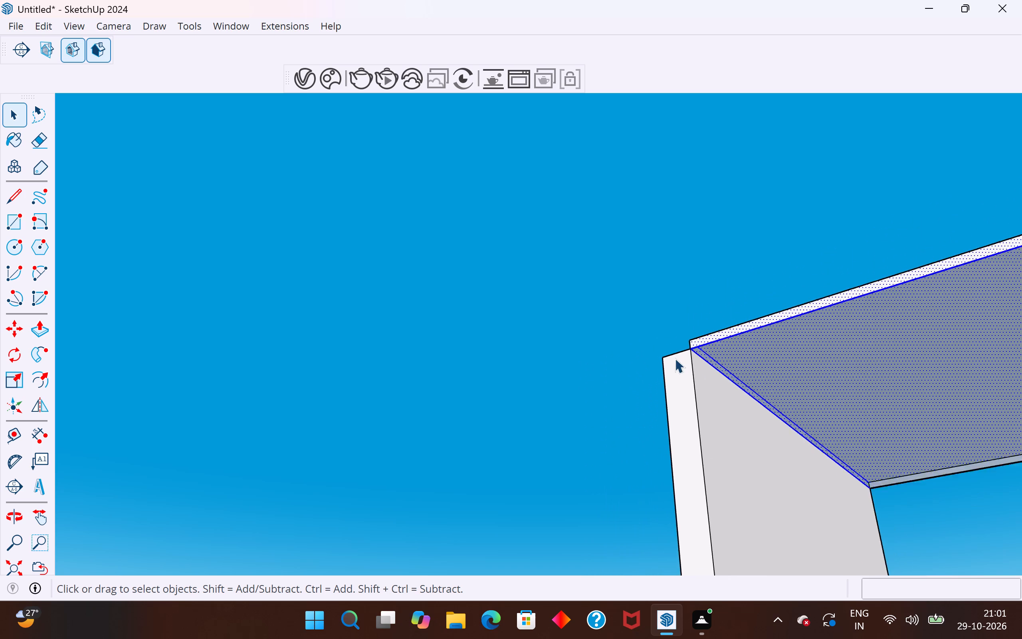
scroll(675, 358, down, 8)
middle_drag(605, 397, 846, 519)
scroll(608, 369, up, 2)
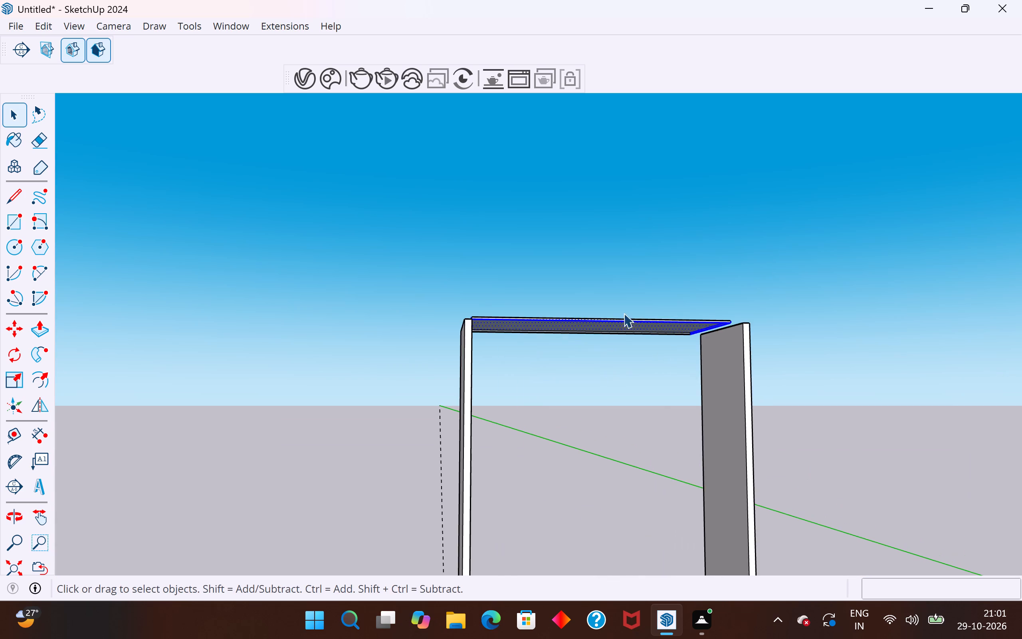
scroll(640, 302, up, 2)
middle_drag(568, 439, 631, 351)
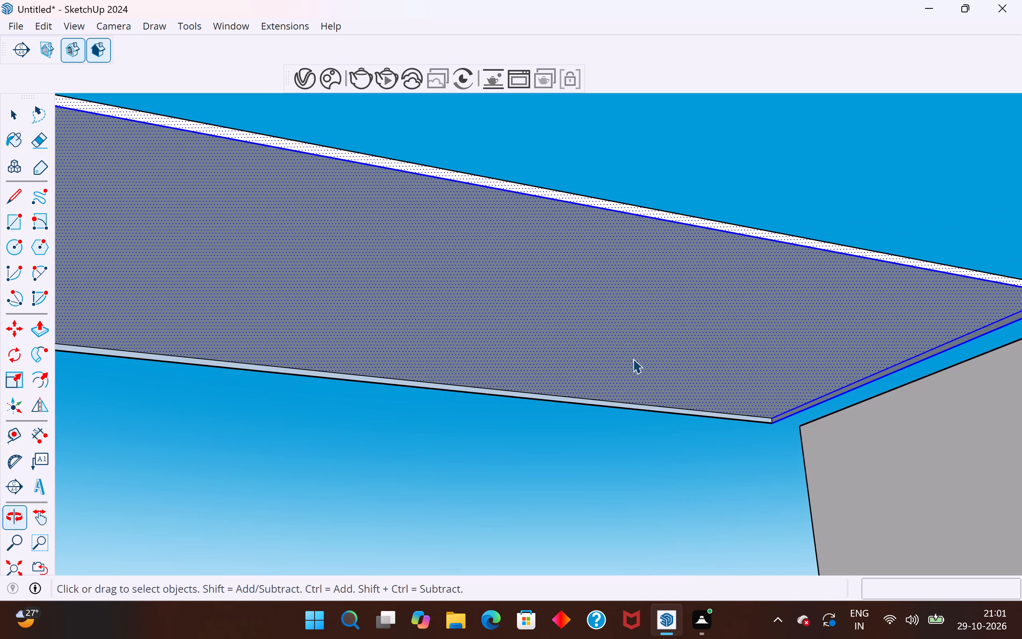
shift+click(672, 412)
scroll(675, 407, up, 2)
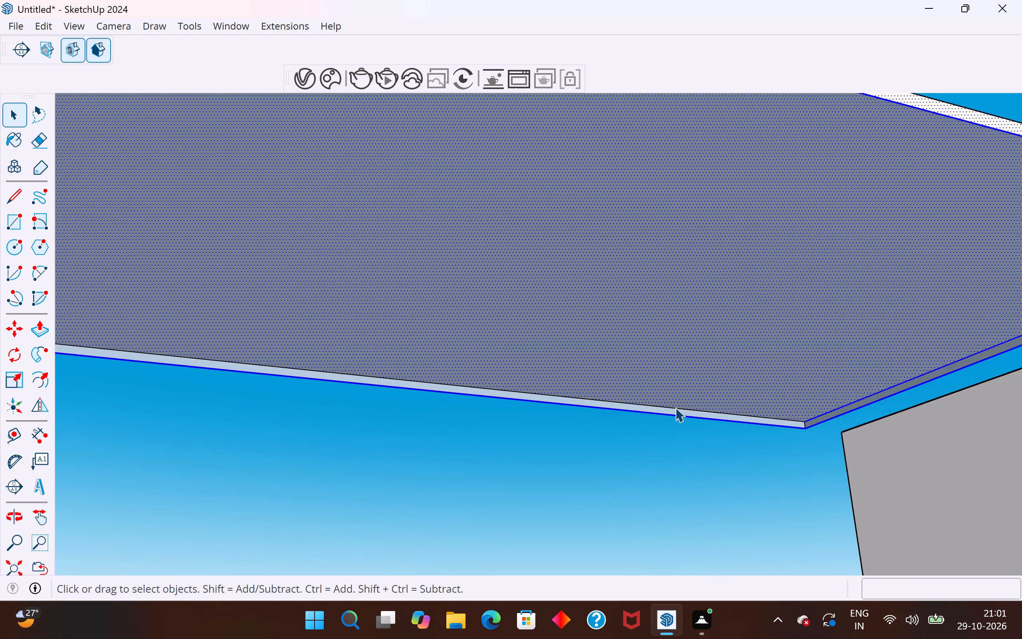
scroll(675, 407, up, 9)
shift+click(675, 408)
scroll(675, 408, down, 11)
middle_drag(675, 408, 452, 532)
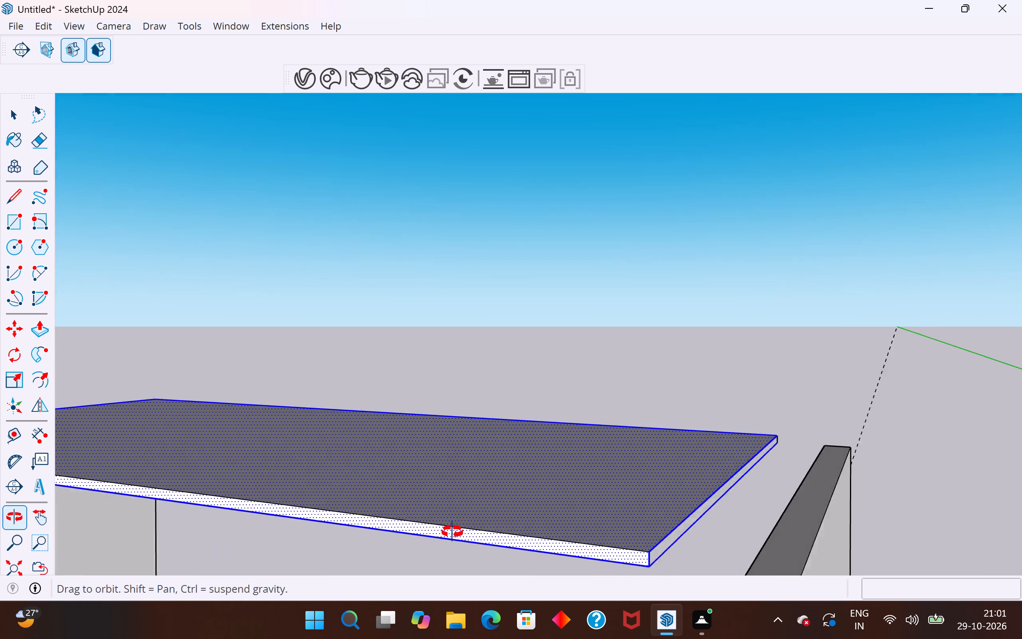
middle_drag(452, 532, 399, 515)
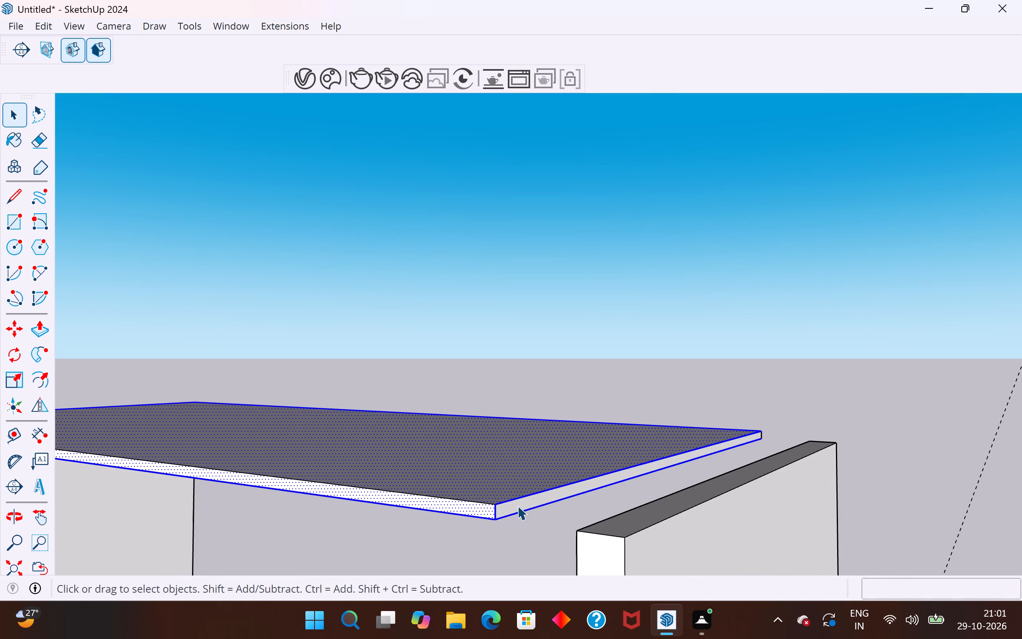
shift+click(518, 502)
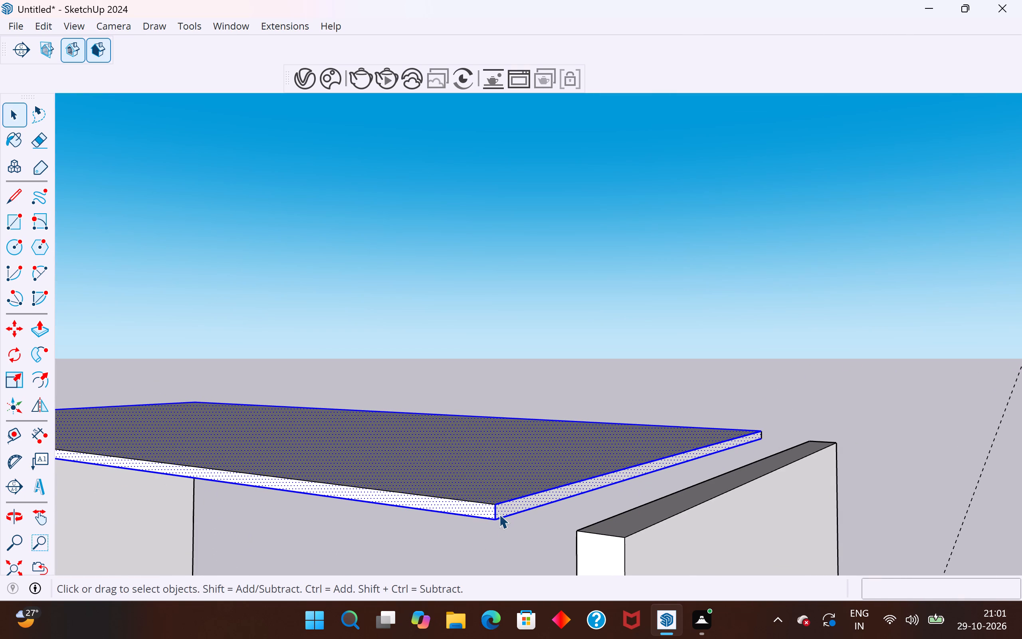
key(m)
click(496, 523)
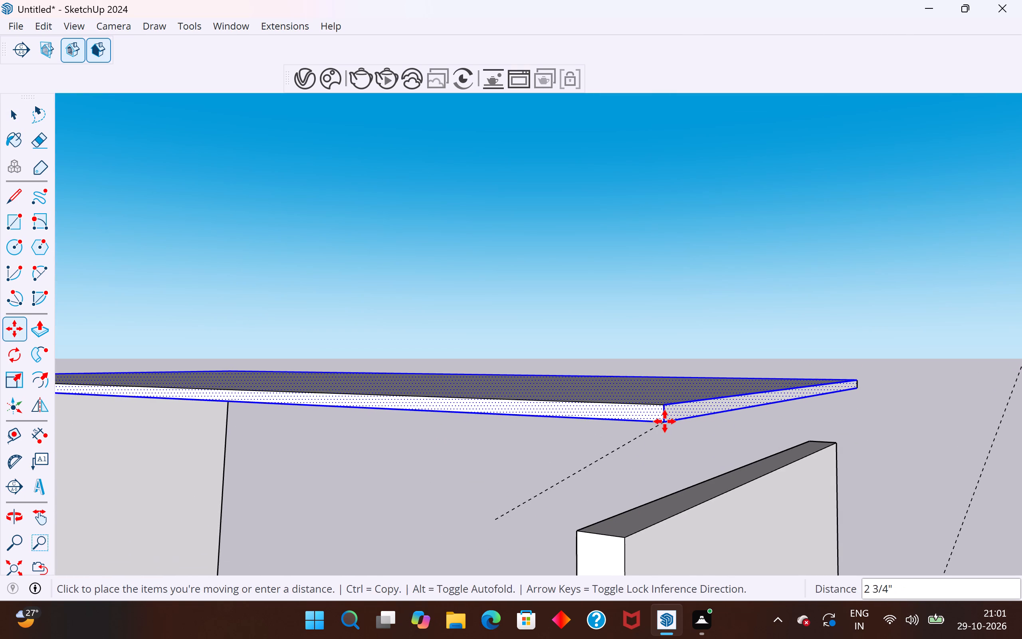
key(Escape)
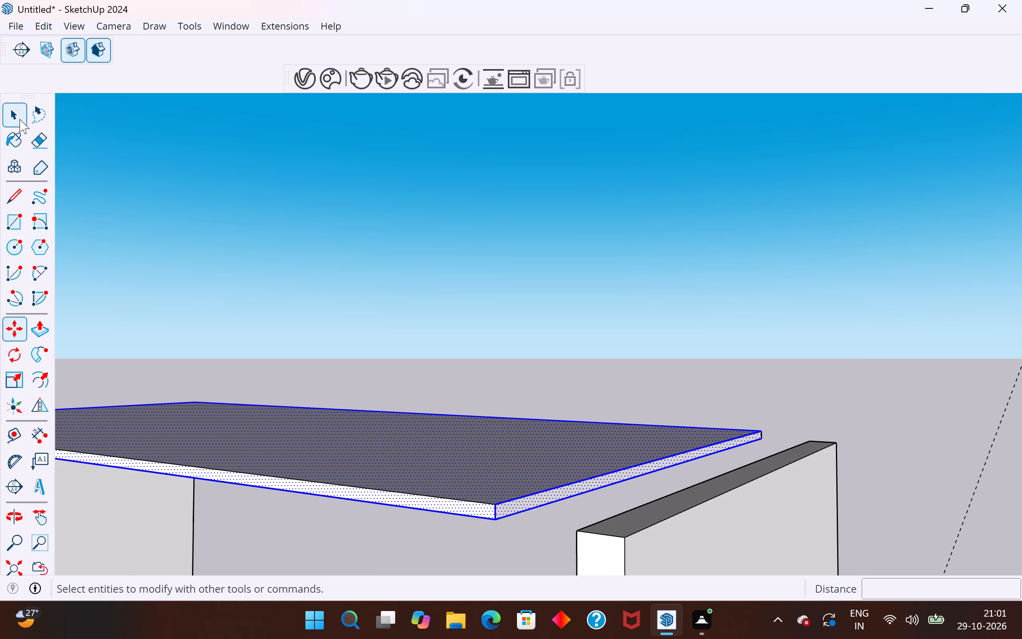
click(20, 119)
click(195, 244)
Pull the top board's open end out about 1 1/4" to the copied upright, plus about 5/8" to the upright's outer edge.
click(36, 330)
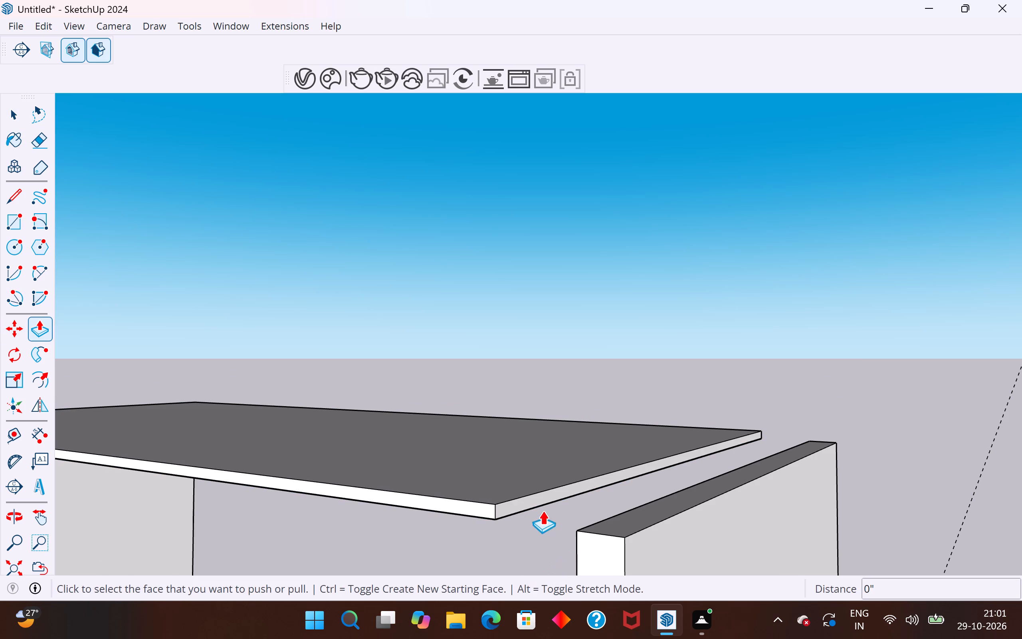
click(526, 499)
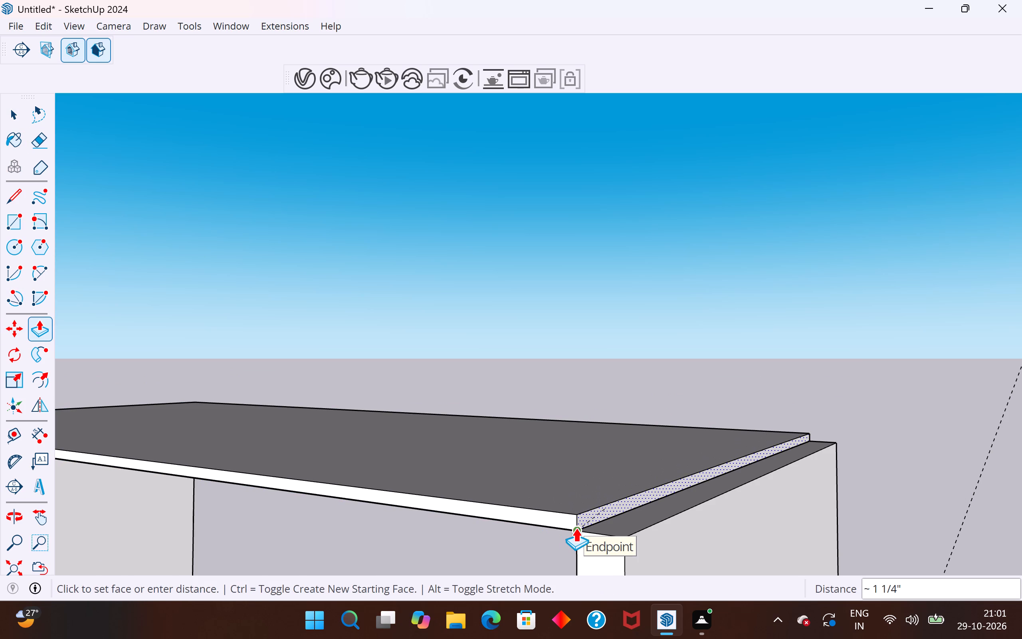
click(576, 528)
click(629, 500)
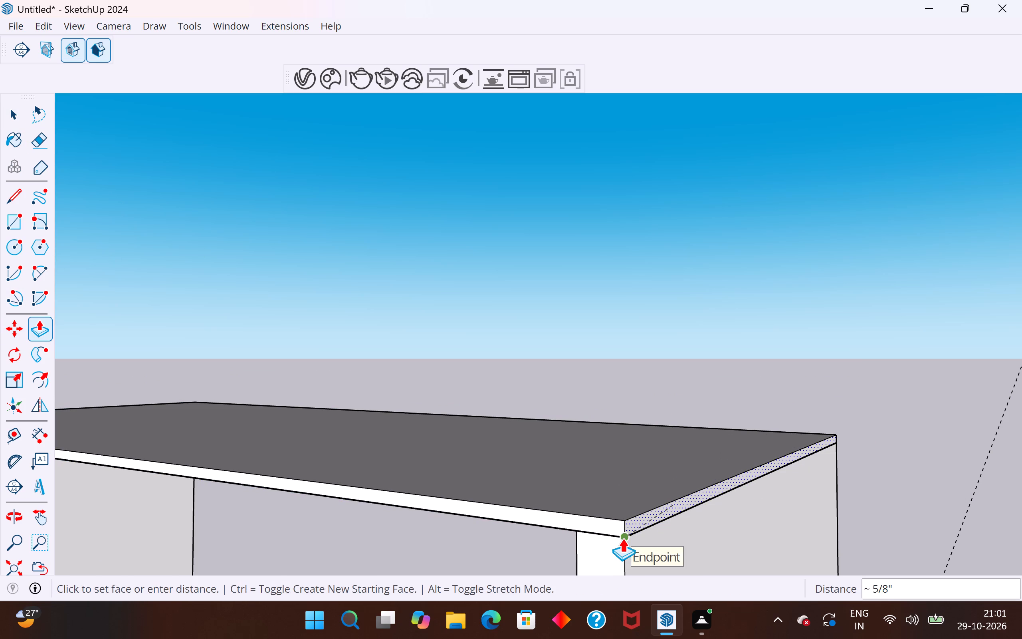
click(622, 538)
scroll(755, 387, down, 4)
click(16, 110)
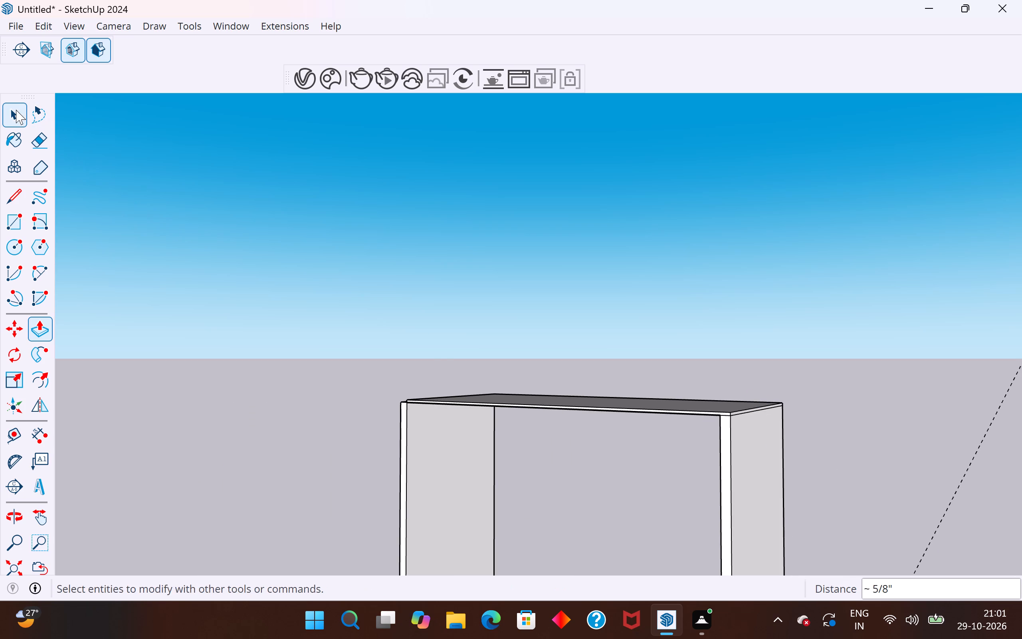
click(436, 350)
Pull the top board's opposite end face out about 5/8", flush with the other upright's outer edge.
middle_drag(431, 468, 889, 525)
scroll(461, 451, up, 6)
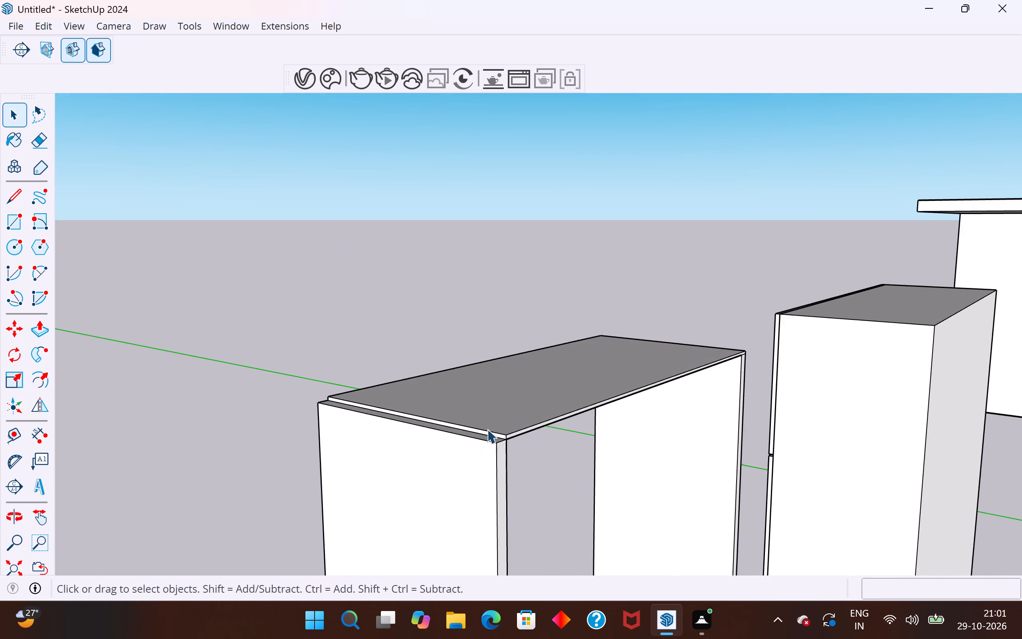
scroll(487, 429, up, 8)
click(508, 444)
click(31, 330)
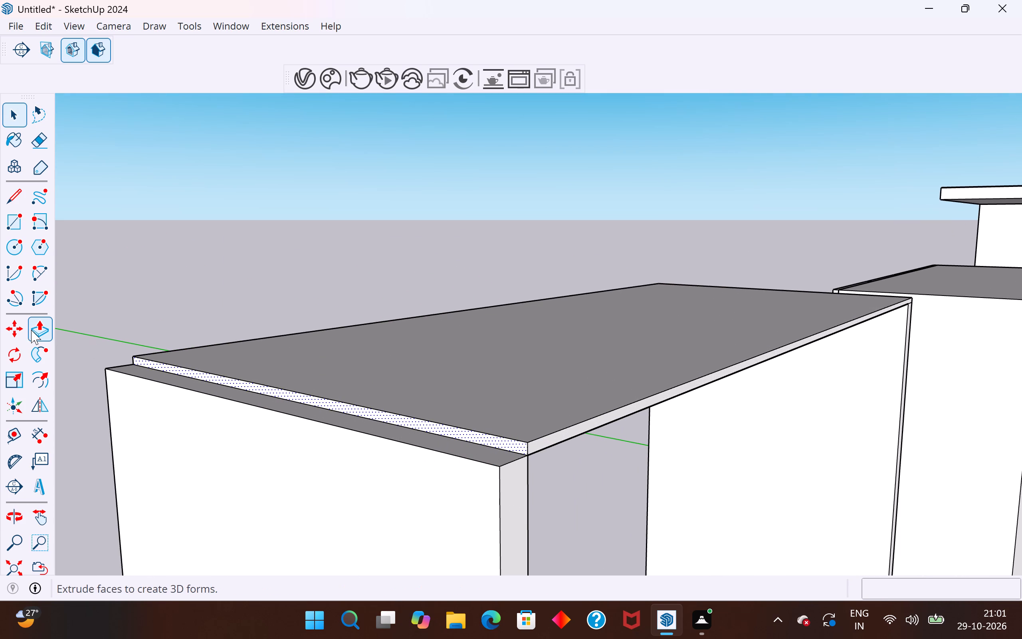
scroll(519, 467, up, 3)
click(511, 440)
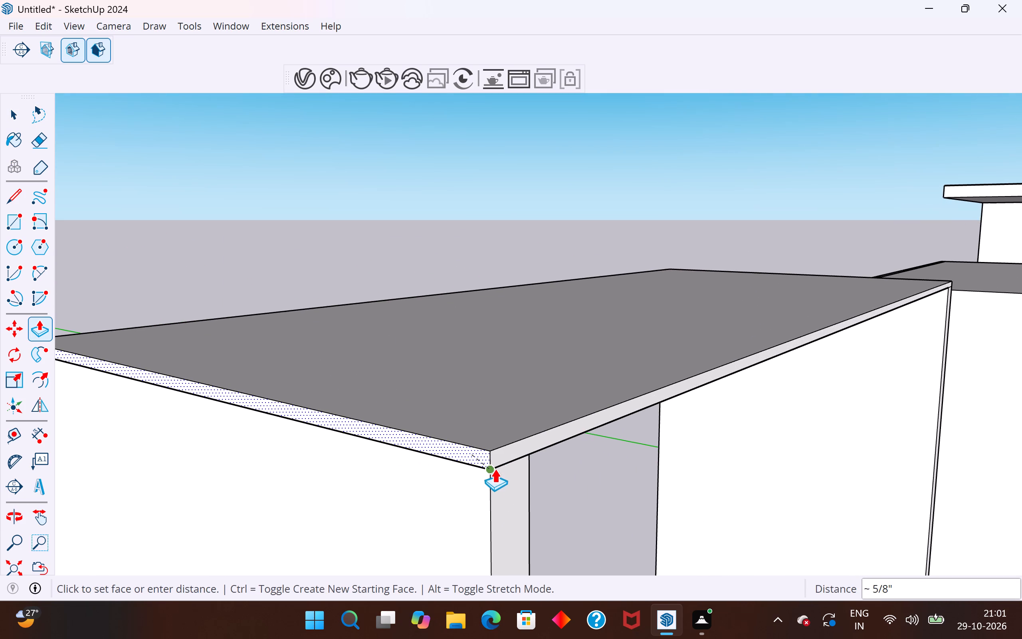
click(494, 470)
Examine the top board's underside and its joints with both uprights from below.
middle_drag(568, 417, 329, 291)
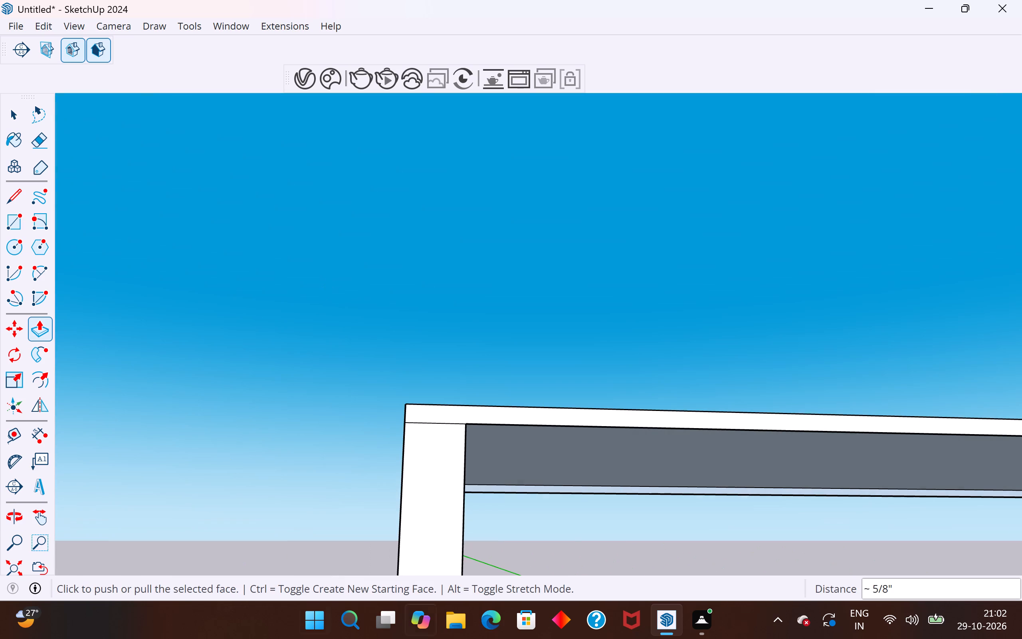
click(18, 106)
scroll(319, 319, down, 6)
middle_drag(480, 349, 512, 298)
scroll(512, 331, up, 8)
scroll(515, 316, down, 3)
middle_drag(514, 333, 495, 366)
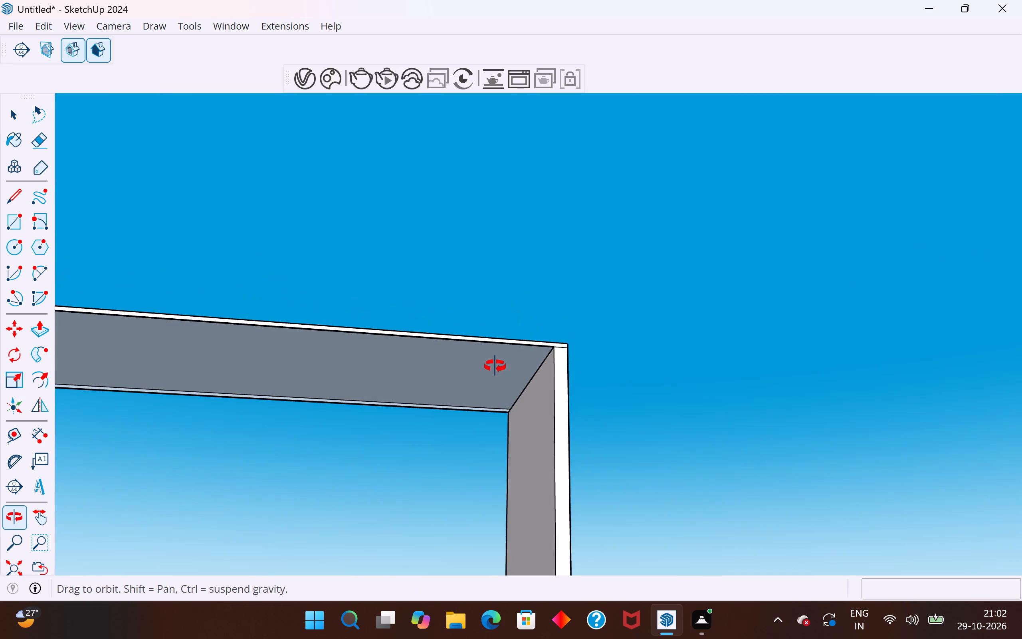
middle_drag(495, 366, 487, 400)
scroll(641, 306, down, 3)
middle_drag(494, 344, 368, 312)
scroll(394, 316, up, 4)
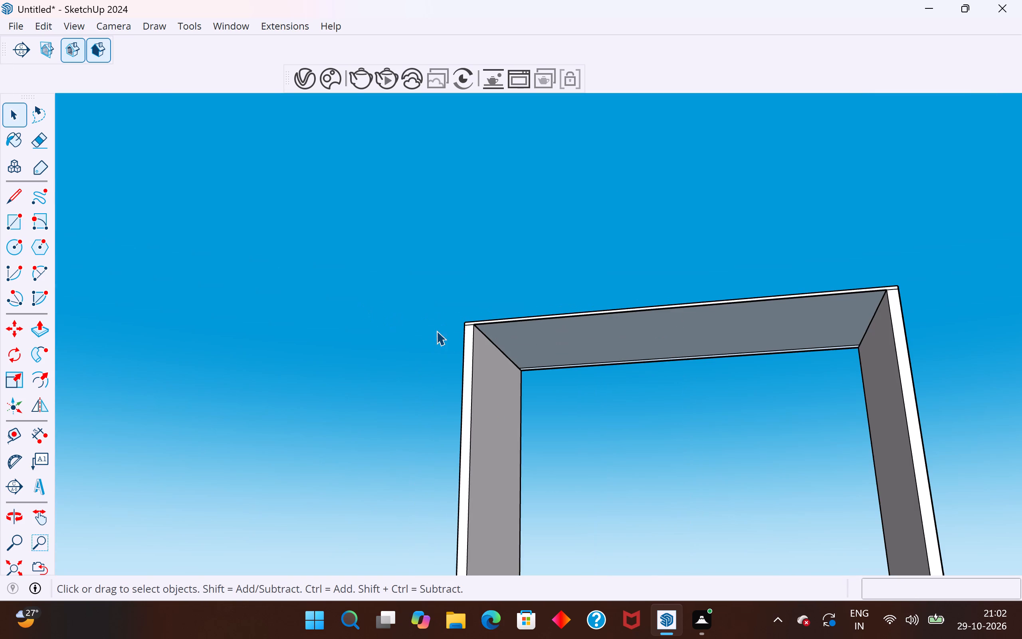
scroll(522, 363, up, 1)
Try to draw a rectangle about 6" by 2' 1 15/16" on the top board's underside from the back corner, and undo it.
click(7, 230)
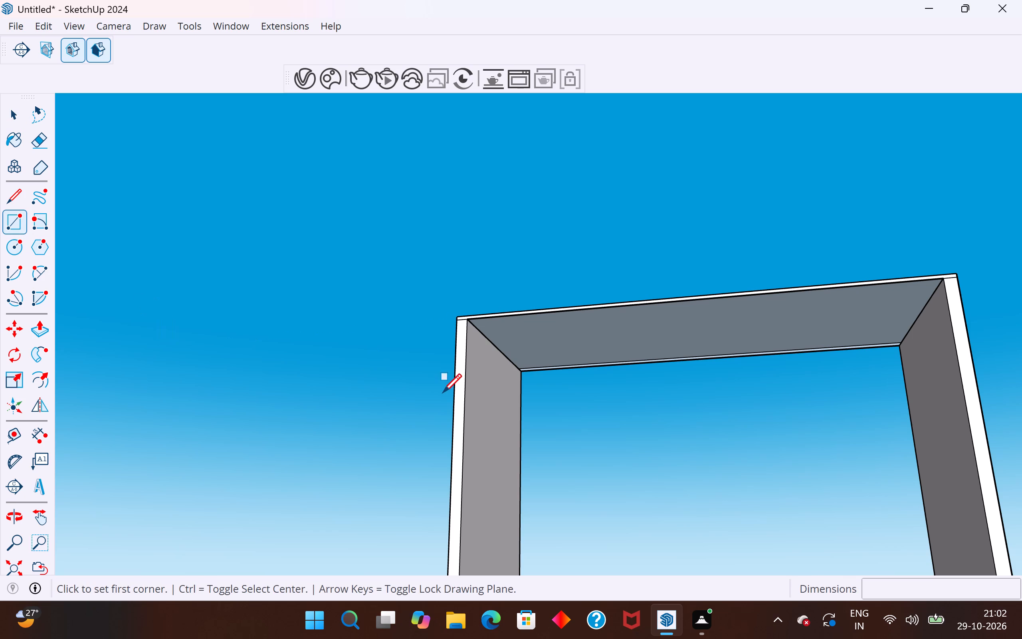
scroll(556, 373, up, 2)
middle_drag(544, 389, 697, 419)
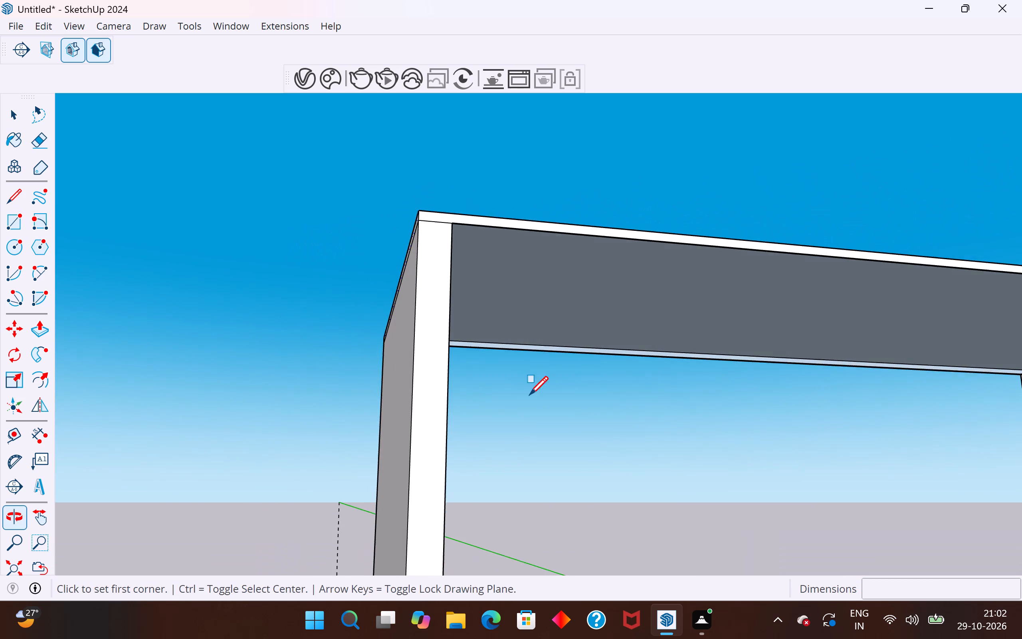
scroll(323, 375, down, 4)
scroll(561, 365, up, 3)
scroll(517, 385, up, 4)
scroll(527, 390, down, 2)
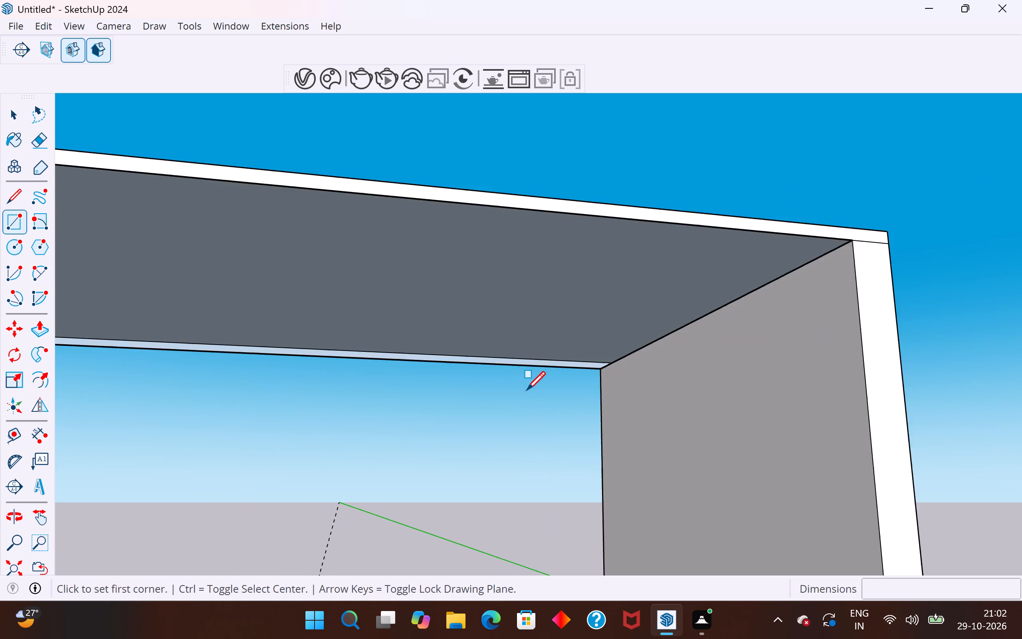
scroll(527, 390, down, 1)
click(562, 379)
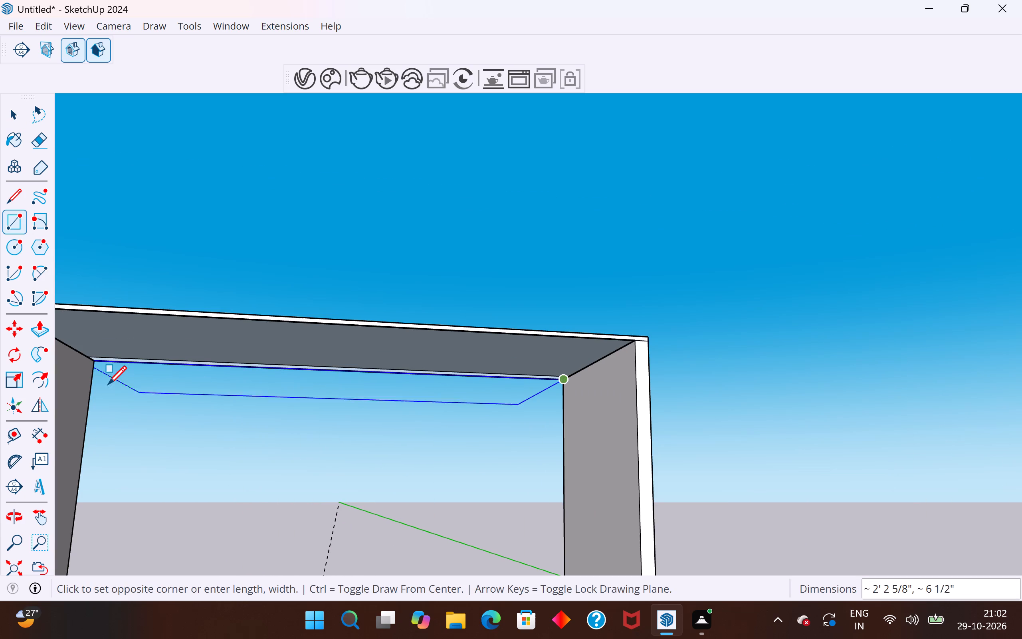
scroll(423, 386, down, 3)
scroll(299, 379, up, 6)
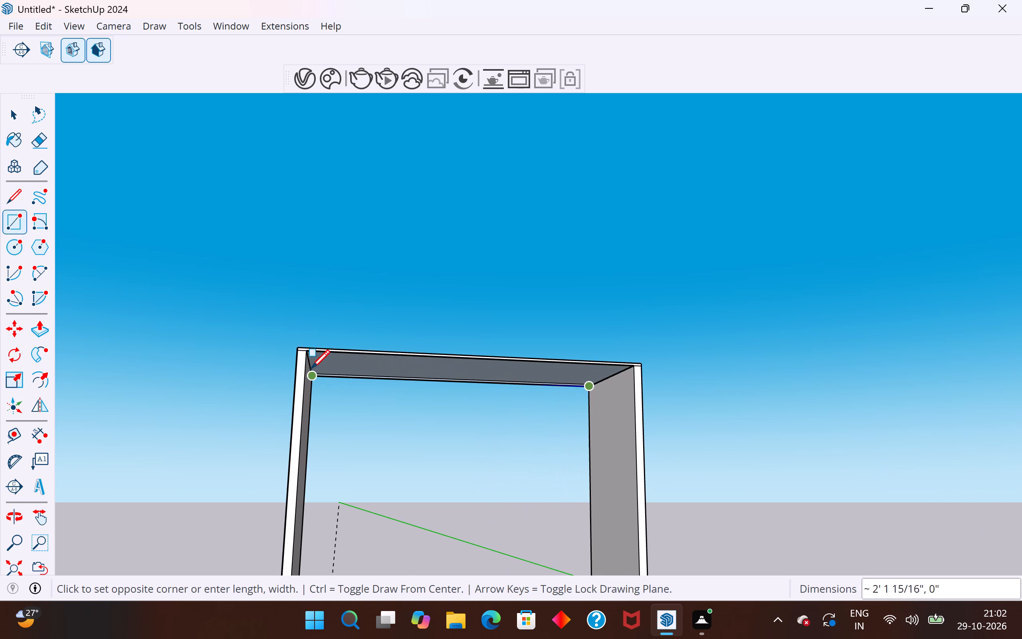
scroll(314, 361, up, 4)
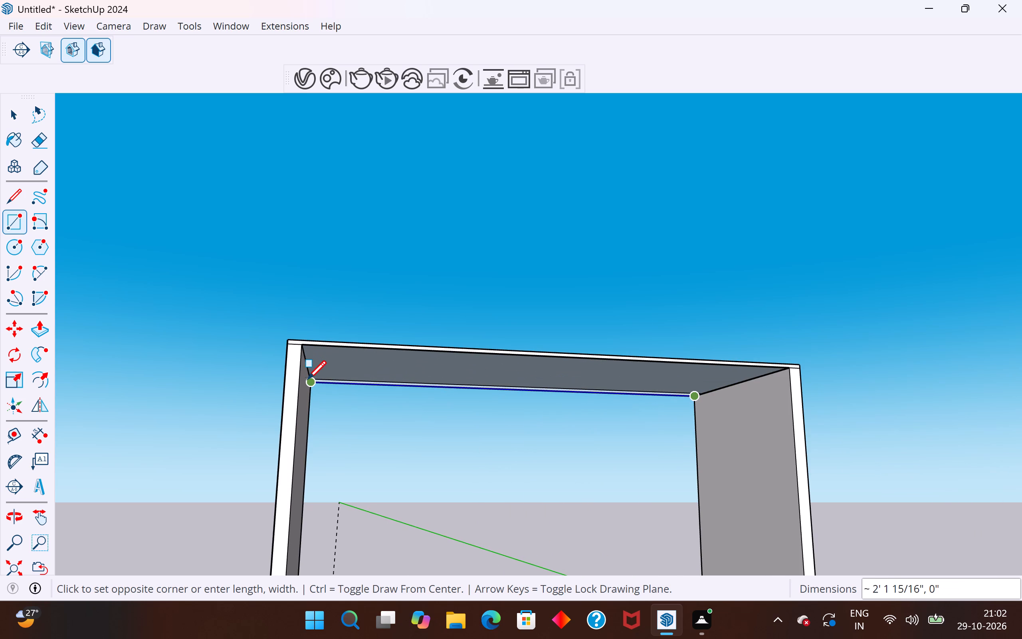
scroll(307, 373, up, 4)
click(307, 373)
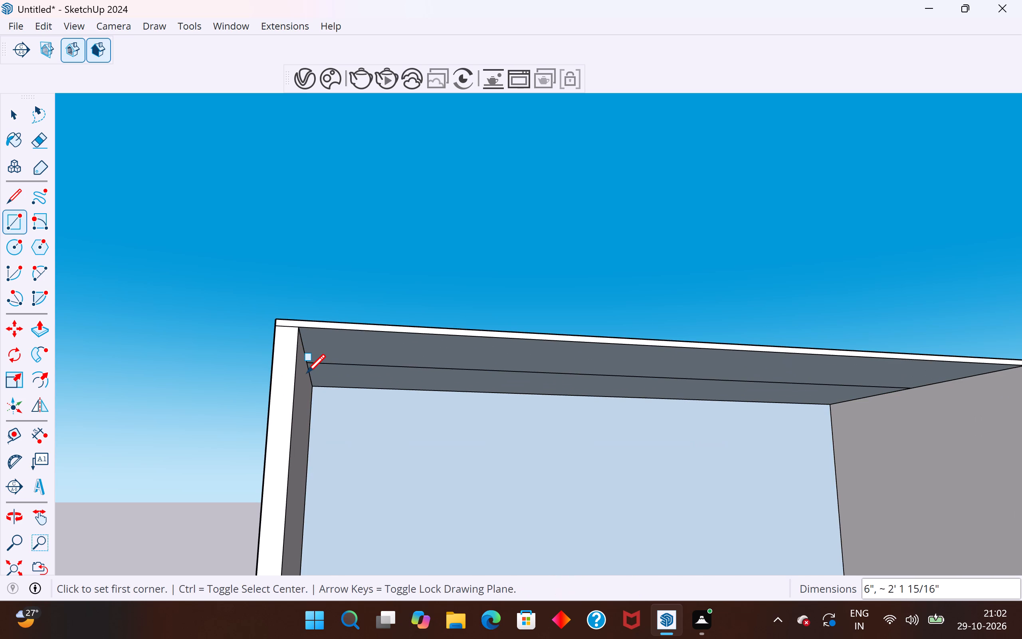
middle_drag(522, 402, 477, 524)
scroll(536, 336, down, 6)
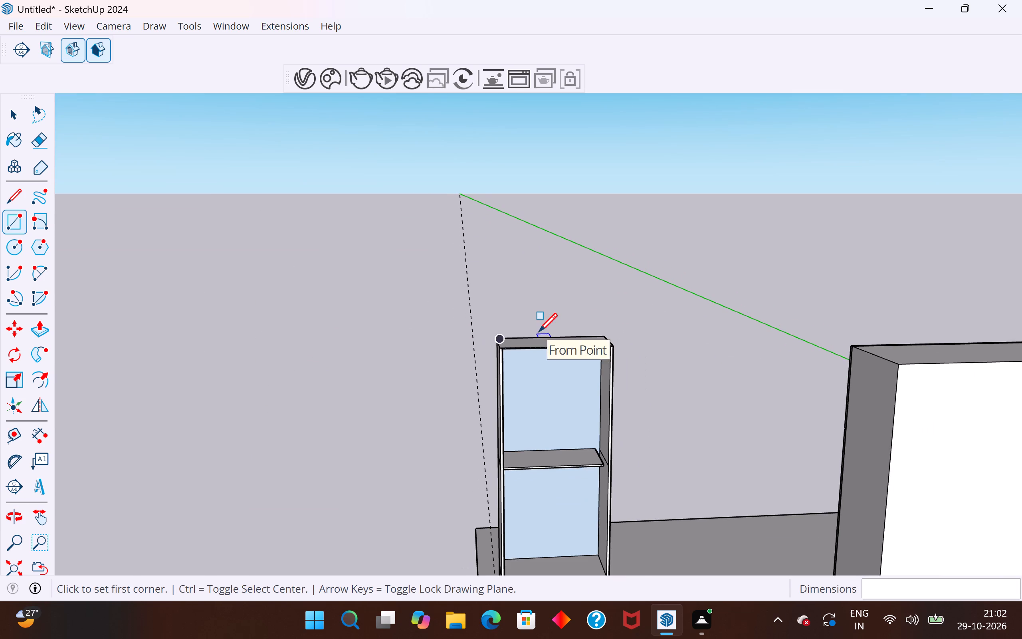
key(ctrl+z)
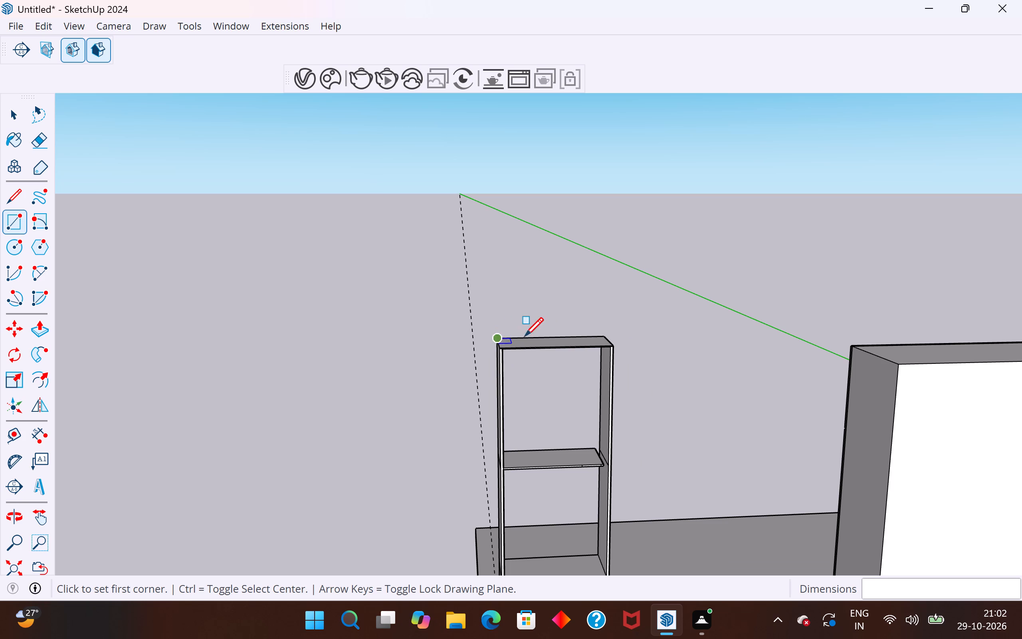
Copy the top board's upper face down about 3/16" onto the level of its underside.
click(24, 115)
click(291, 227)
scroll(545, 339, up, 9)
click(545, 345)
middle_drag(693, 363, 694, 353)
scroll(693, 363, up, 1)
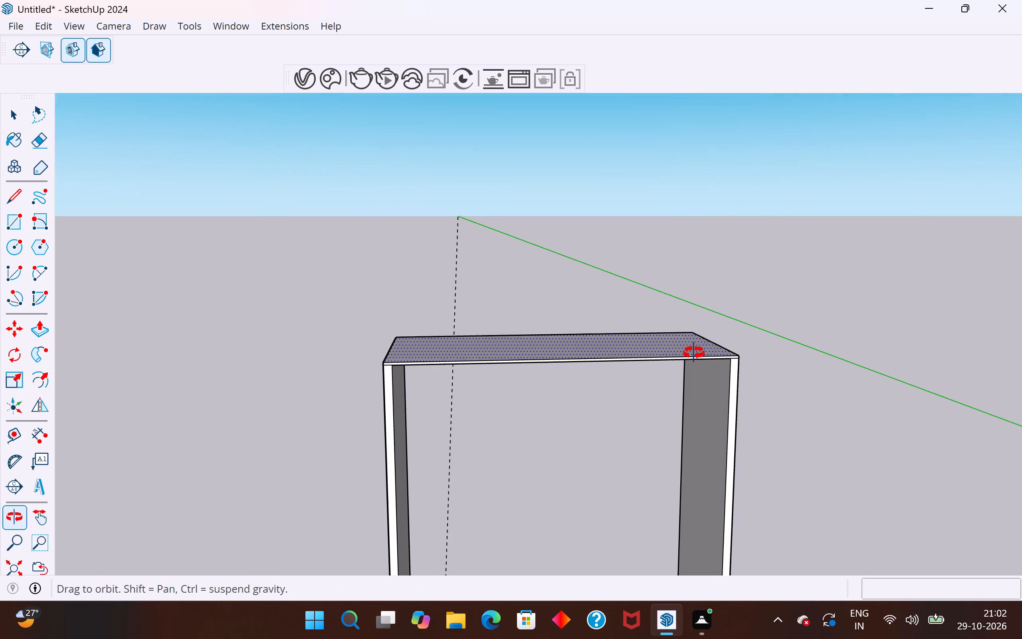
middle_drag(694, 353, 699, 322)
key(m)
scroll(763, 358, up, 3)
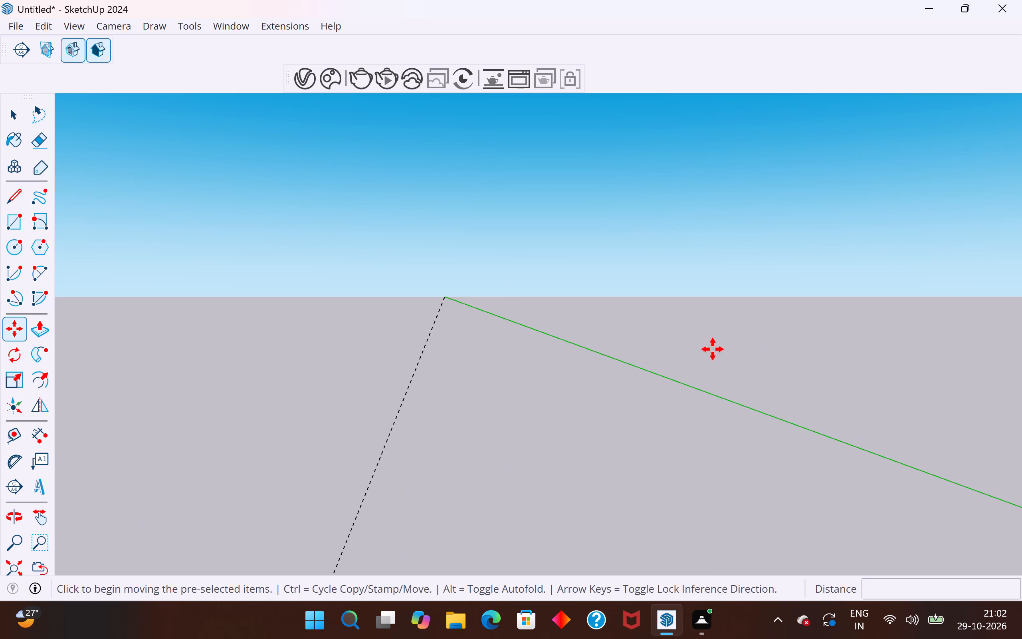
scroll(746, 359, down, 2)
scroll(668, 352, up, 2)
scroll(702, 353, up, 1)
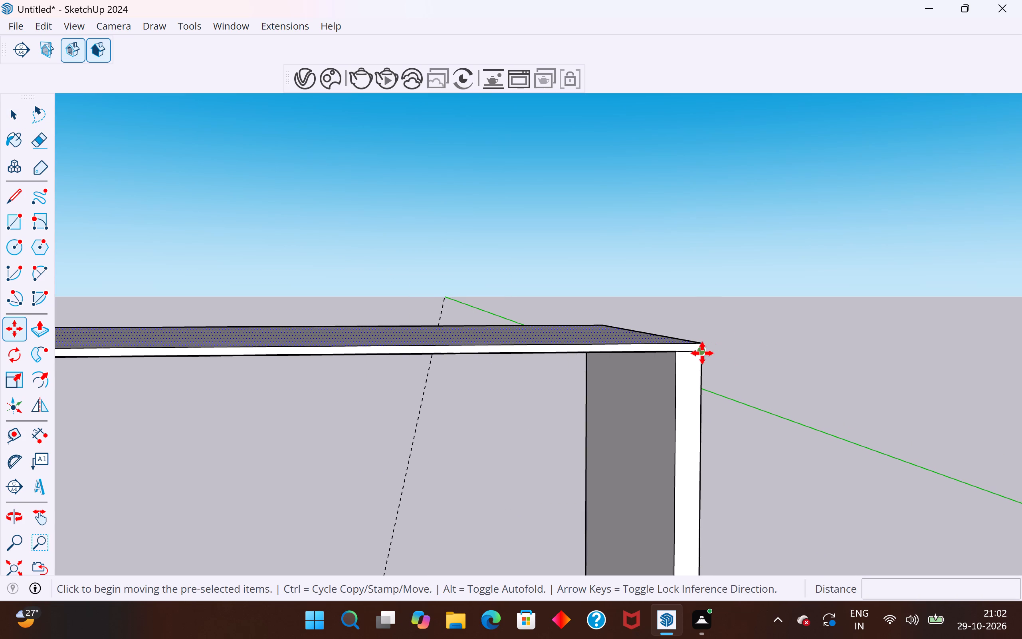
scroll(701, 348, up, 3)
click(700, 343)
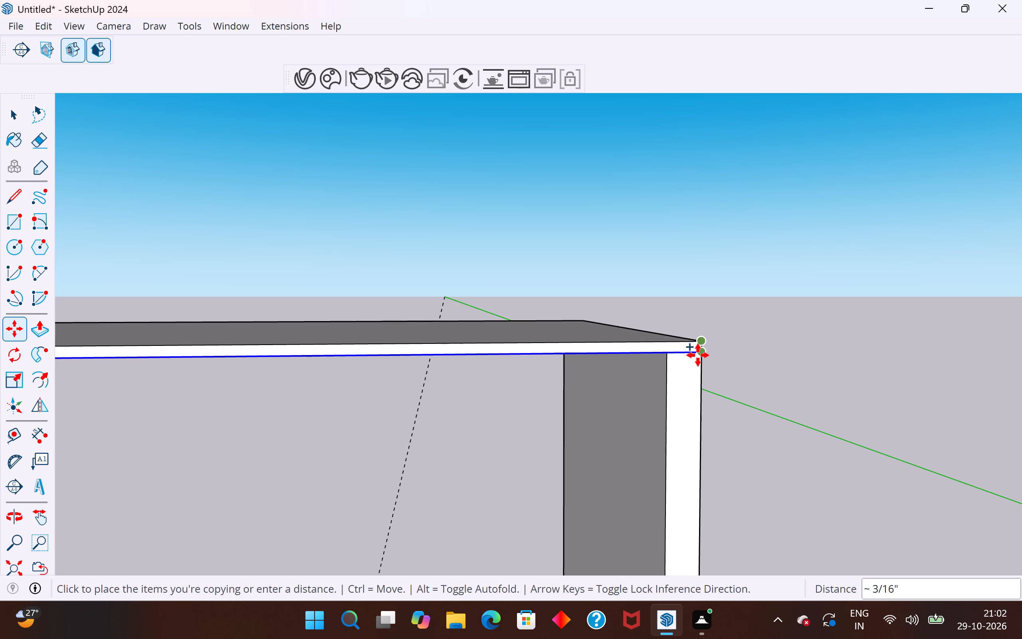
click(698, 355)
click(20, 114)
click(290, 224)
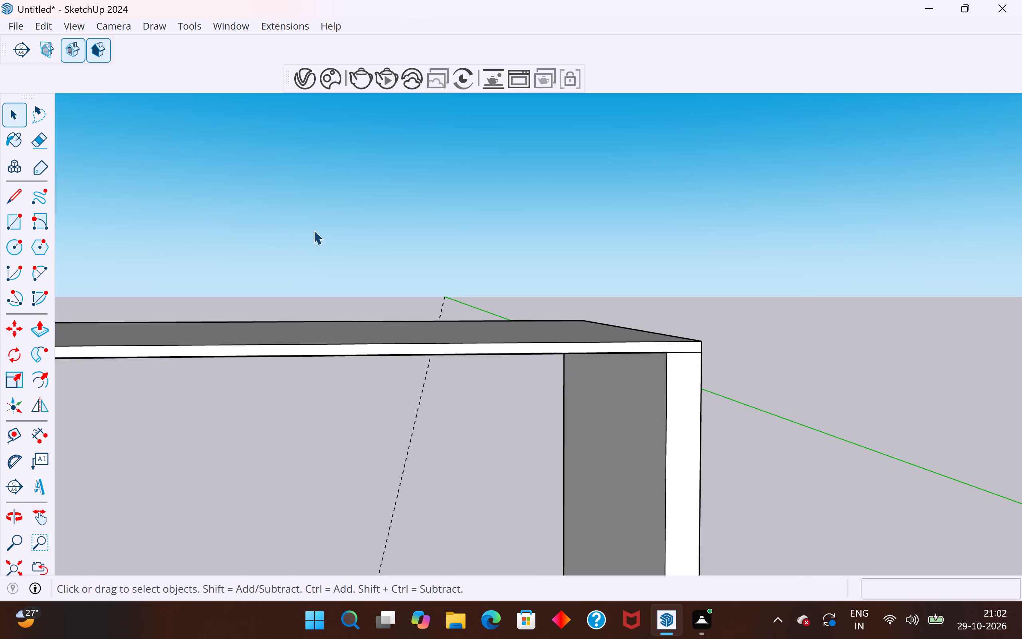
Reverse the face on the top board's underside.
scroll(501, 364, up, 1)
middle_drag(501, 364, 517, 300)
click(645, 284)
right_click(645, 284)
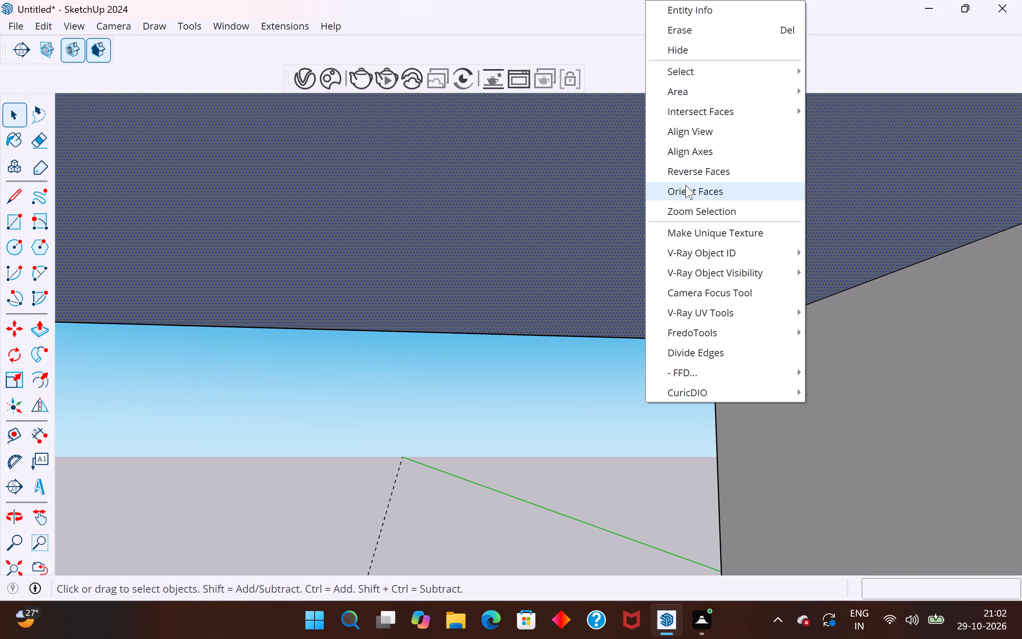
click(701, 175)
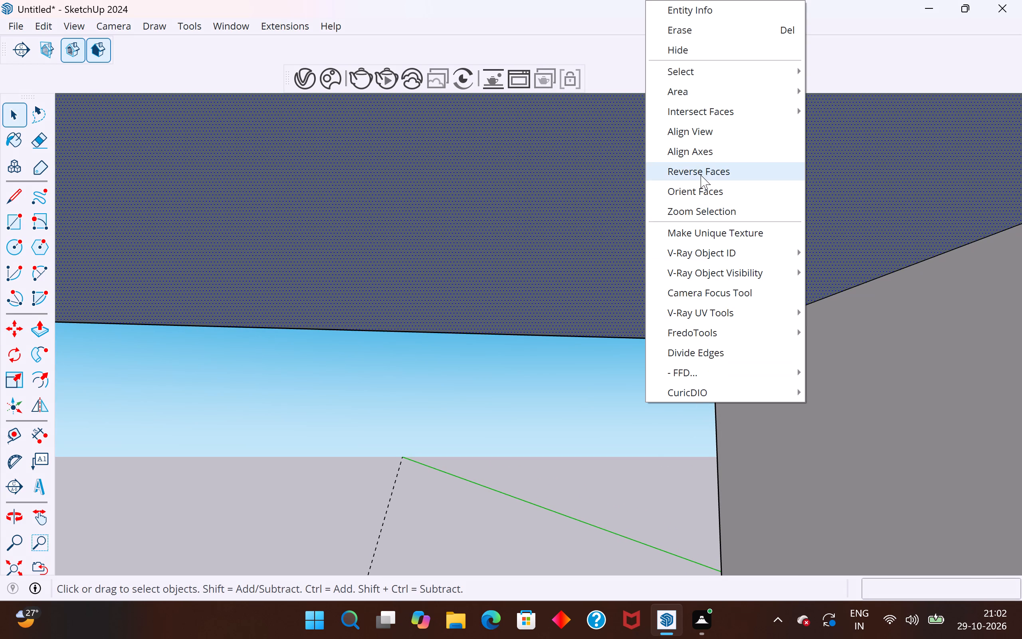
scroll(503, 471, down, 6)
click(674, 413)
Delete the dashed guide line running behind the shelf unit.
scroll(460, 466, up, 4)
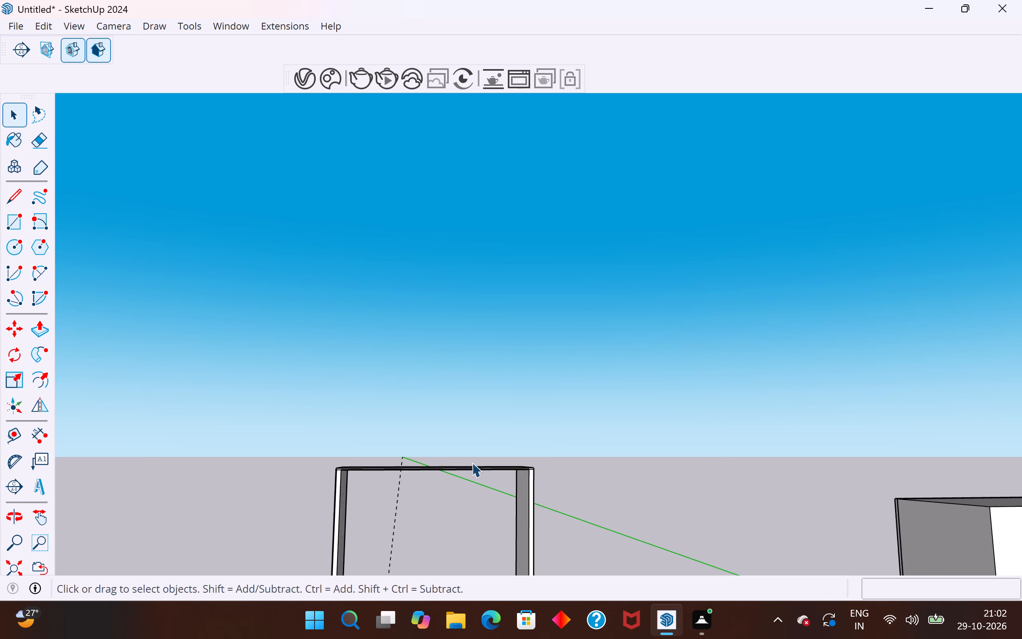
scroll(472, 462, up, 3)
scroll(492, 462, down, 3)
middle_drag(492, 462, 491, 603)
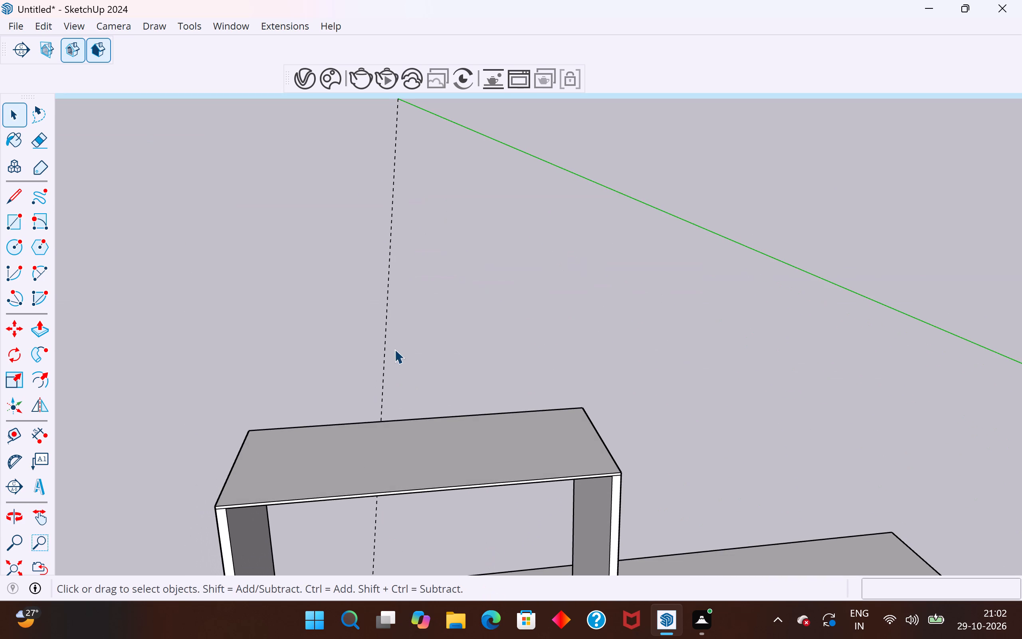
click(484, 292)
drag(427, 303, 263, 396)
key(Delete)
Delete the two leftover dividing lines on the front edge of the shelf below the top board.
scroll(452, 284, down, 4)
scroll(501, 488, up, 2)
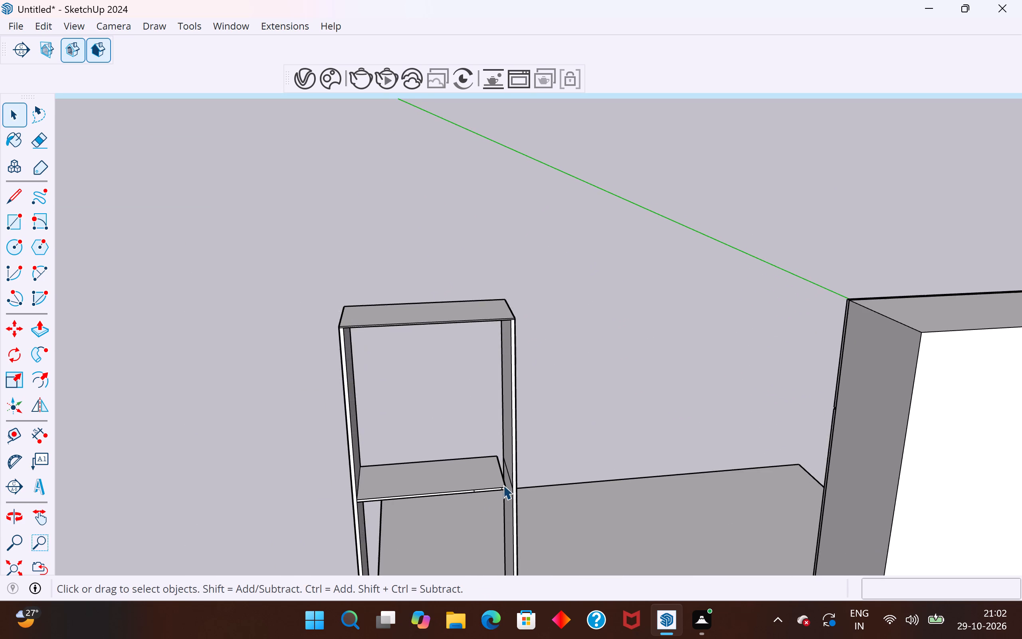
scroll(503, 485, up, 7)
scroll(427, 503, up, 5)
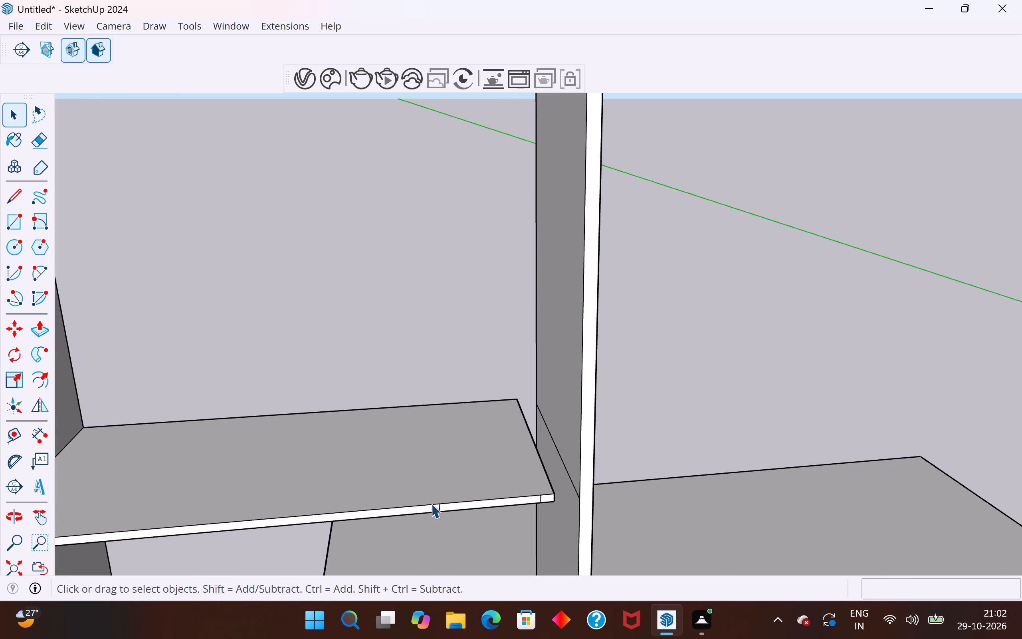
scroll(431, 504, up, 3)
click(439, 506)
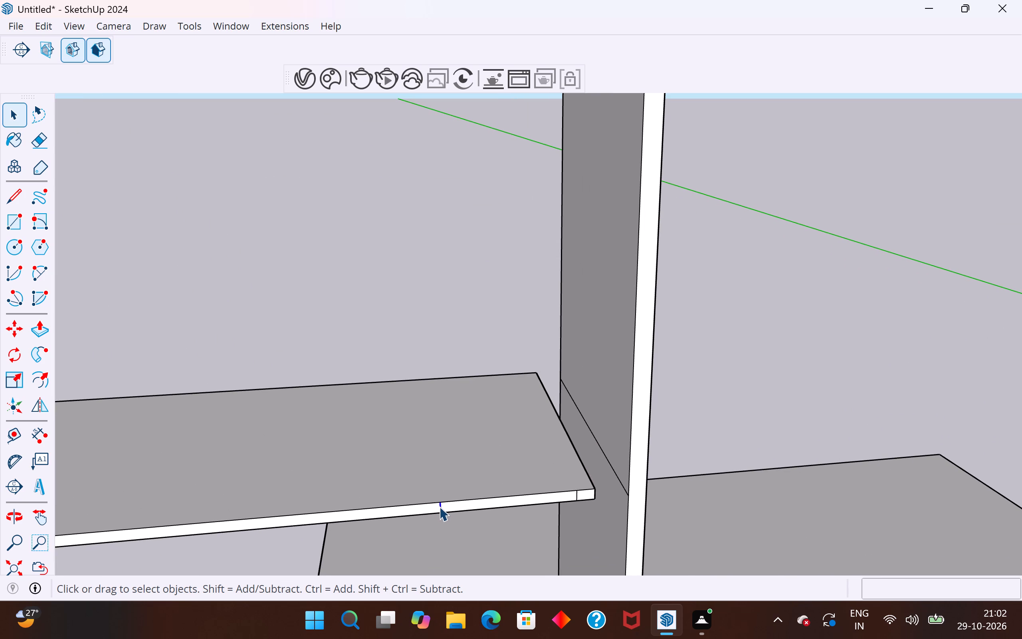
key(Delete)
click(576, 496)
key(Delete)
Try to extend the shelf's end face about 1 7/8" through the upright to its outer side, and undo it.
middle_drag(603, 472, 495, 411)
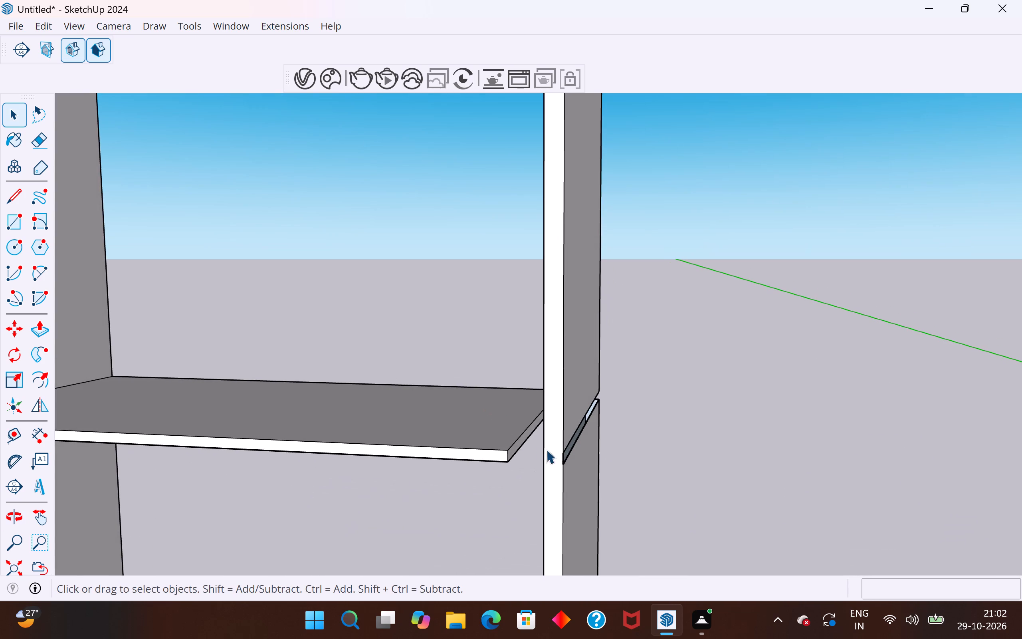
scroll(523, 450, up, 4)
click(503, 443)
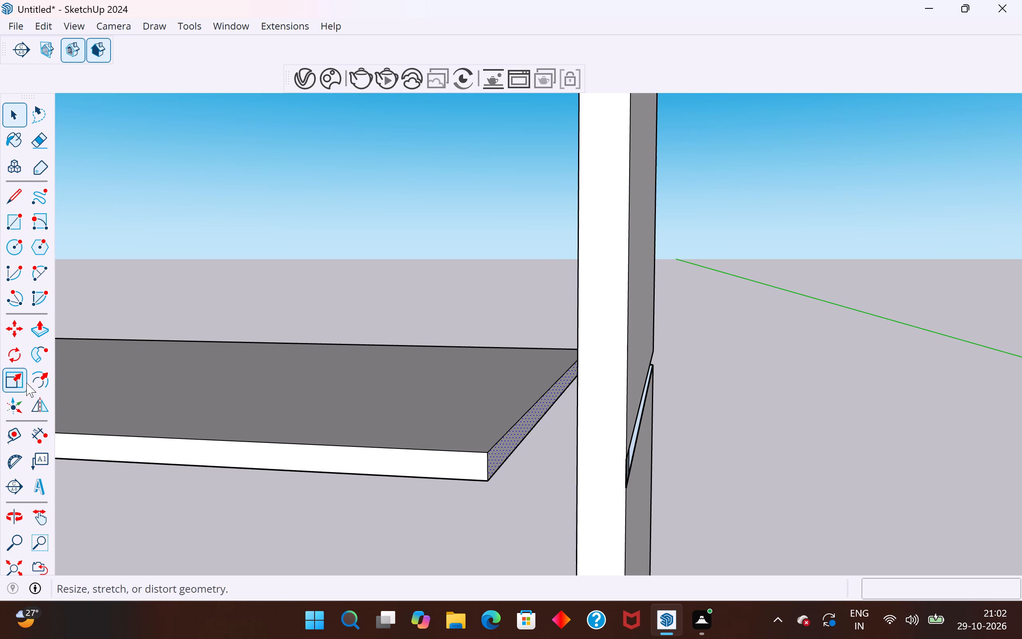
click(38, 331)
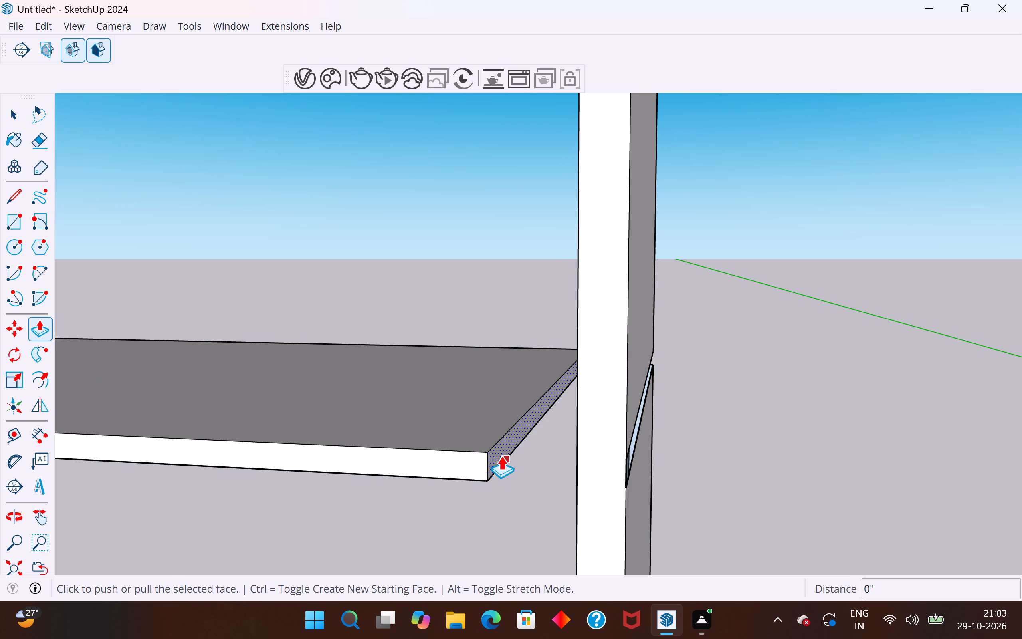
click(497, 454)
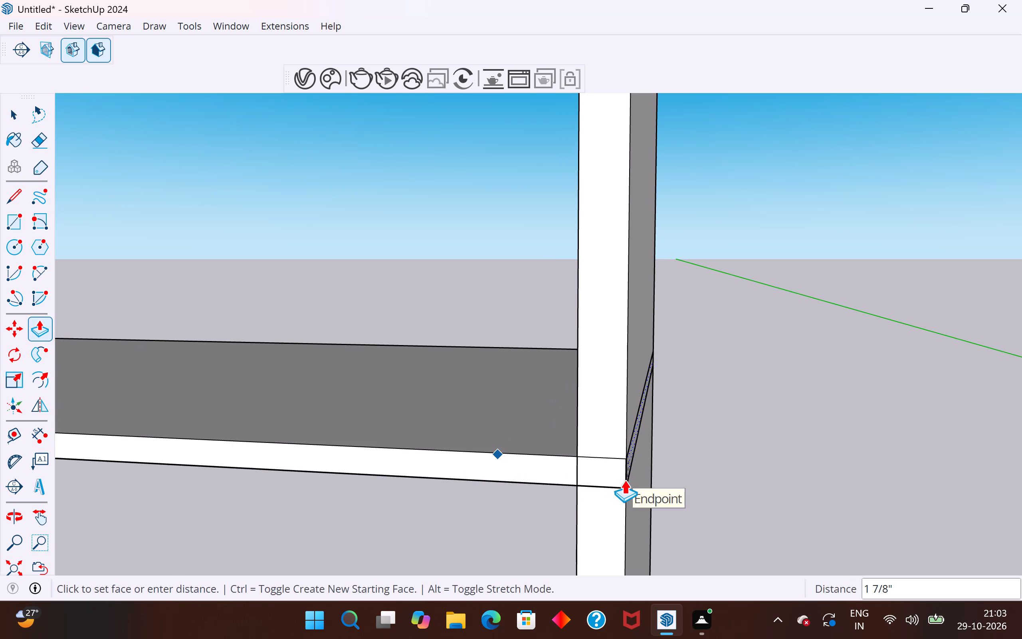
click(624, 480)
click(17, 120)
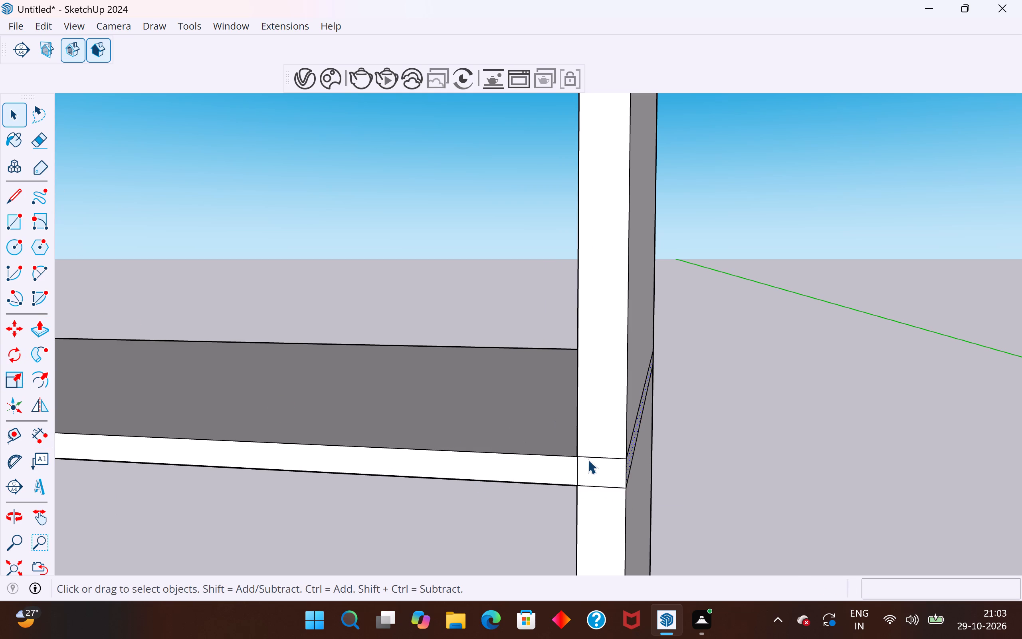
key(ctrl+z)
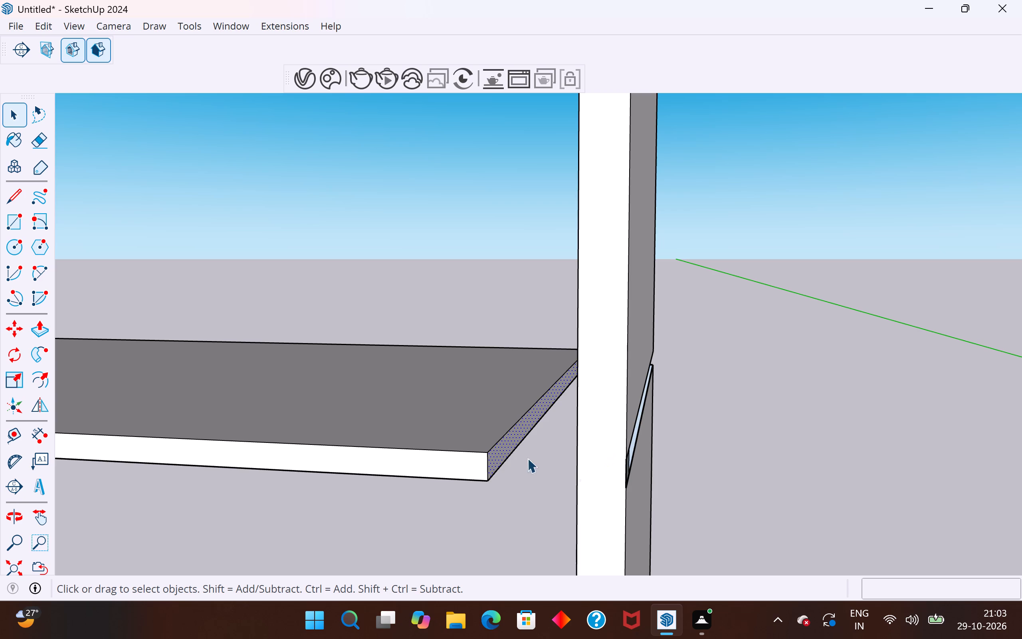
Push/Pull the shelf's end face about 1 1/4" until it meets the inner side of the upright.
click(40, 332)
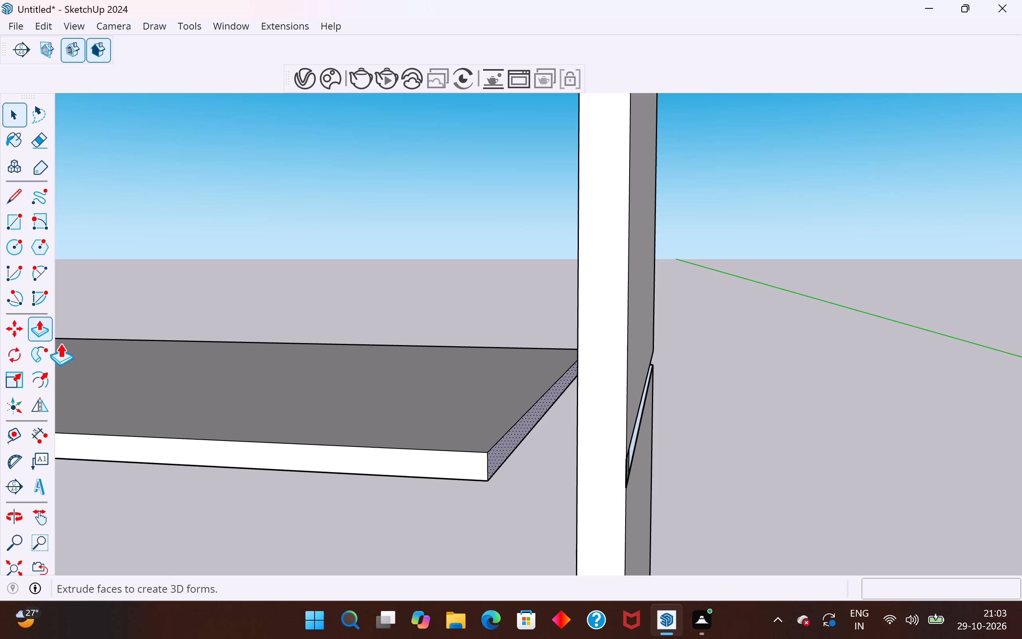
click(487, 462)
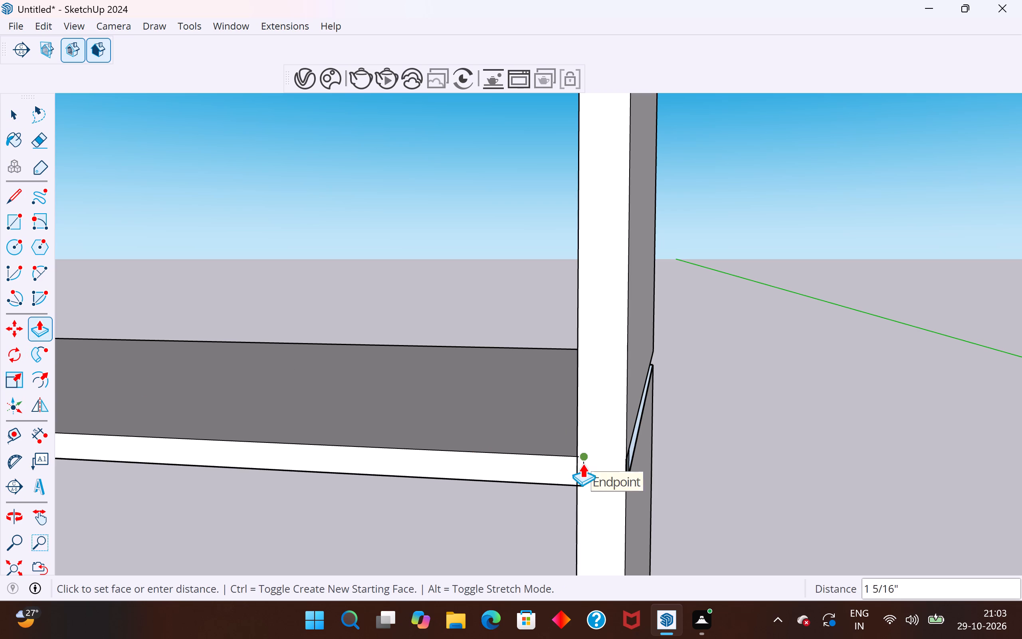
click(579, 459)
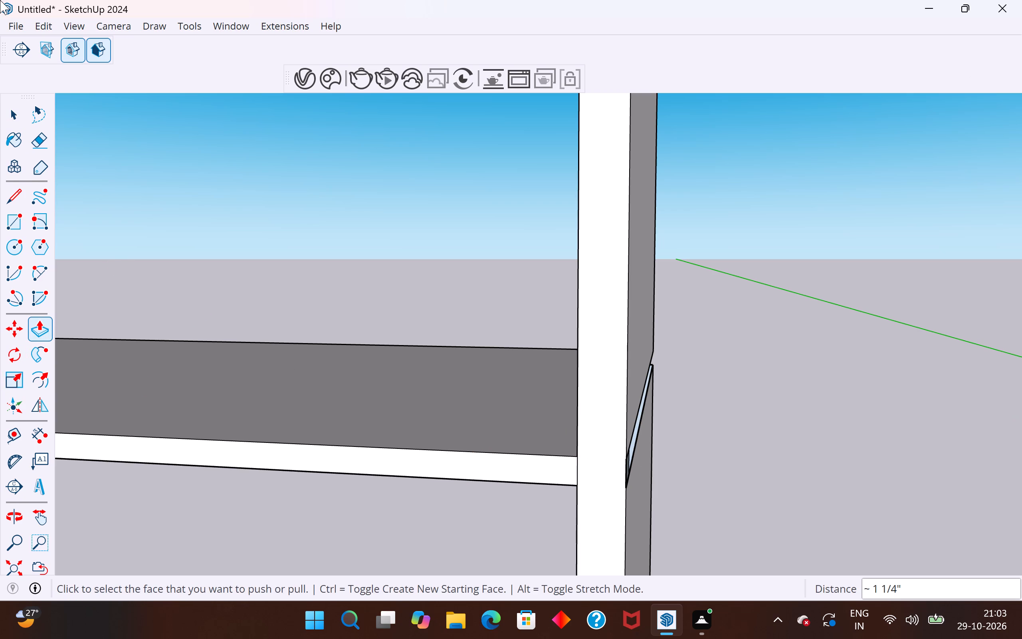
click(10, 121)
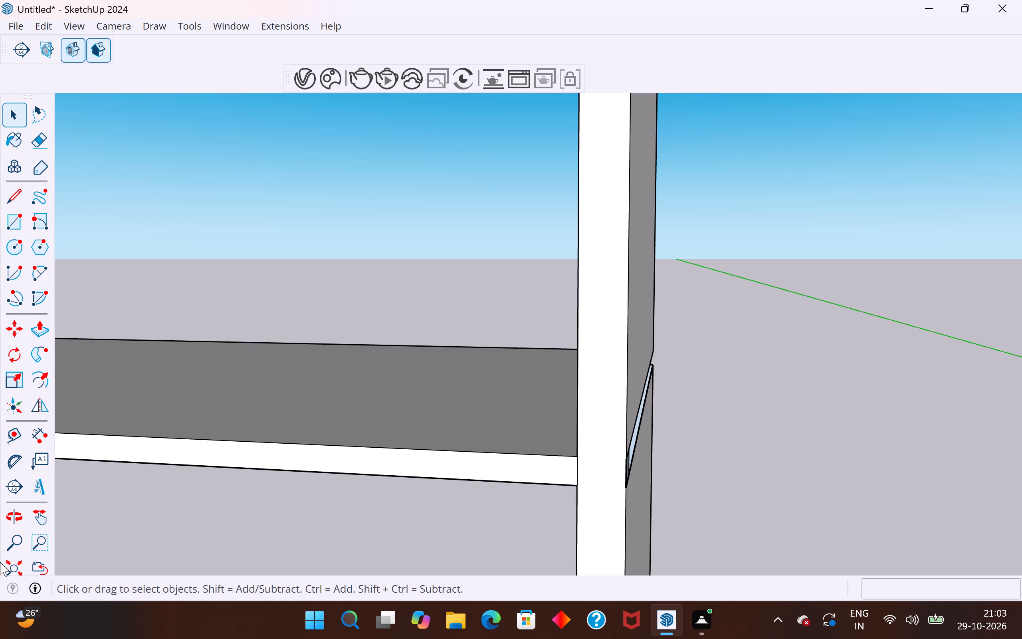
Draw a rectangle of about 3/8" by 1' closing the slot in the upright's outer side at shelf level.
scroll(559, 343, down, 4)
middle_drag(538, 423, 319, 406)
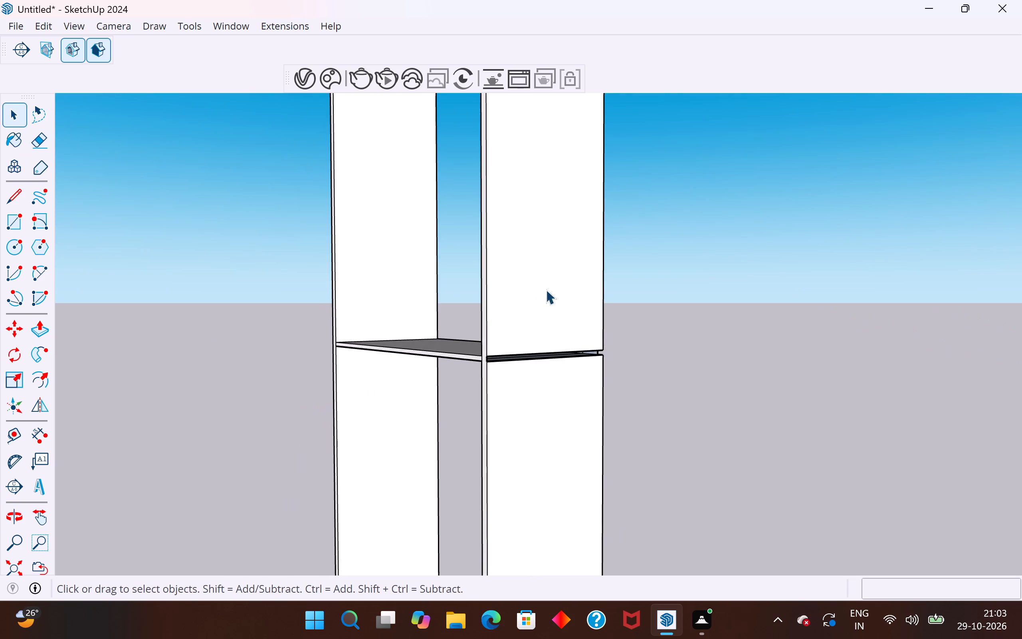
scroll(546, 290, up, 3)
middle_drag(491, 416, 491, 461)
click(17, 219)
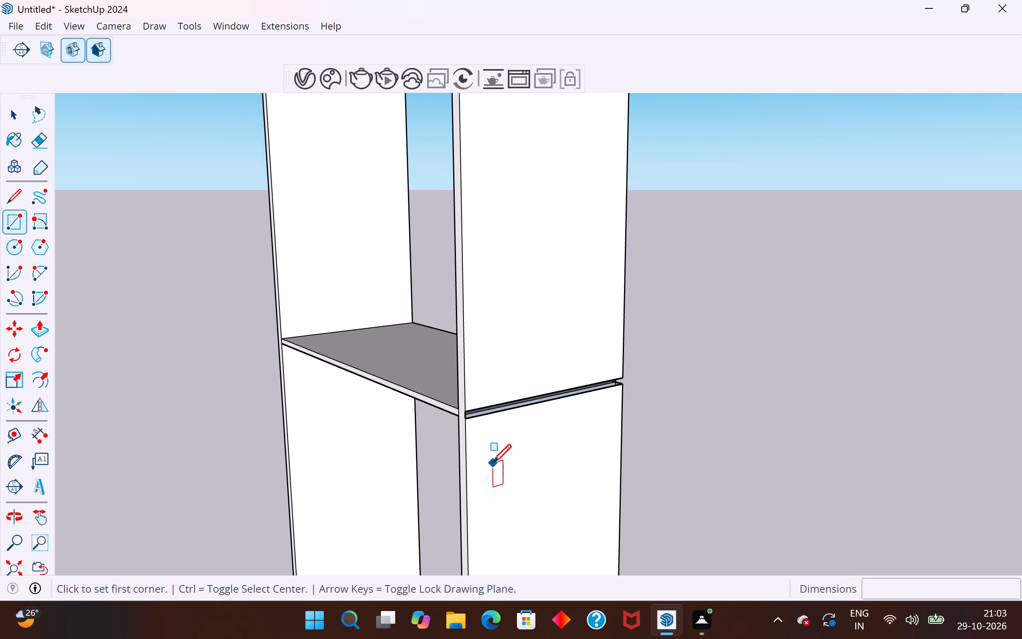
scroll(492, 452, up, 2)
scroll(469, 424, up, 10)
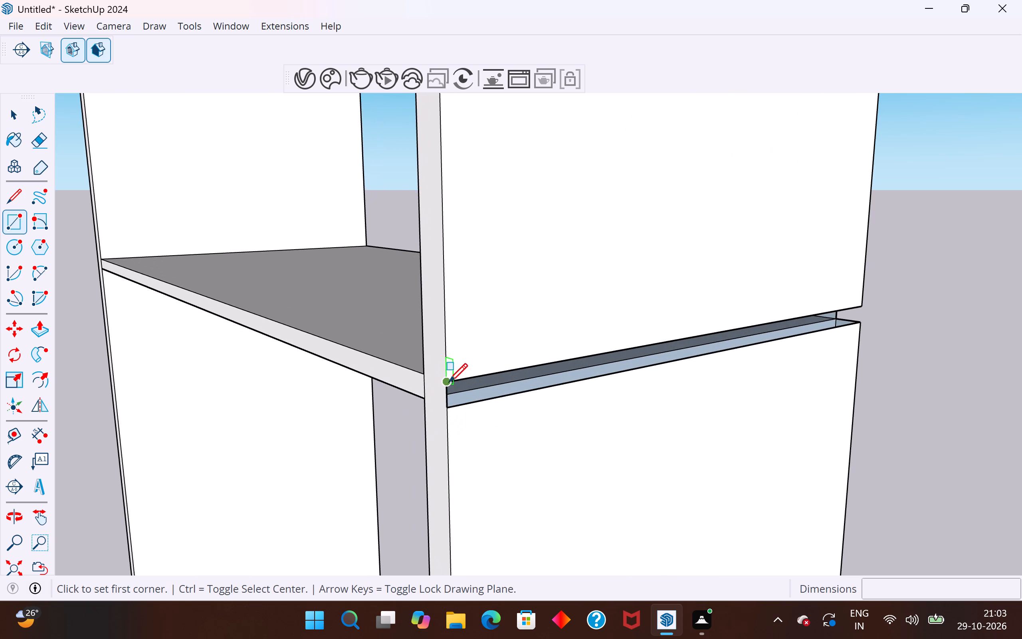
click(450, 380)
click(863, 320)
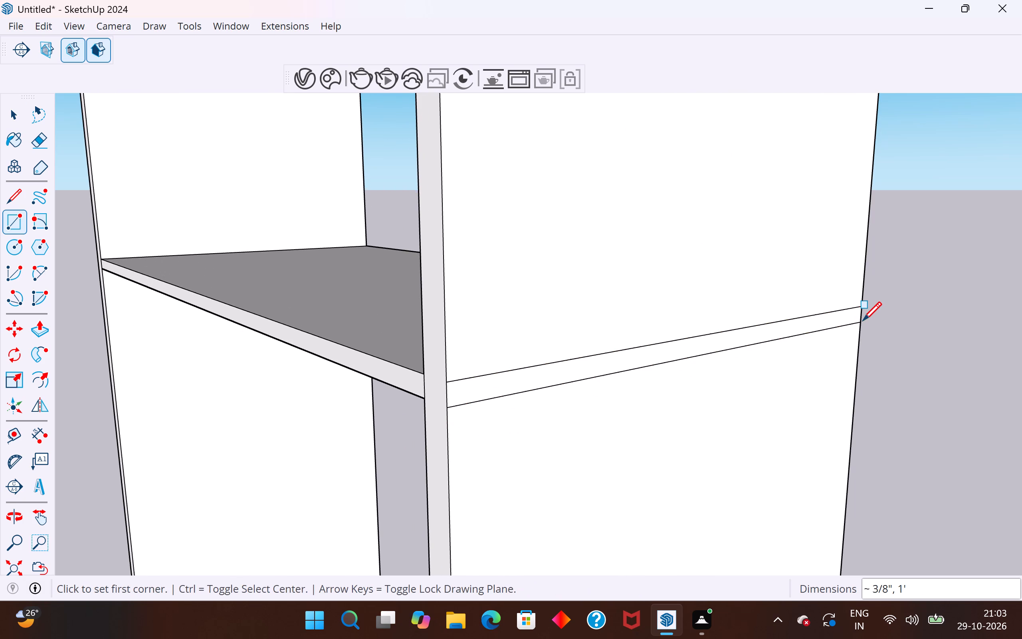
Erase the two seam lines across the upright's outer side at shelf level.
click(11, 117)
click(46, 138)
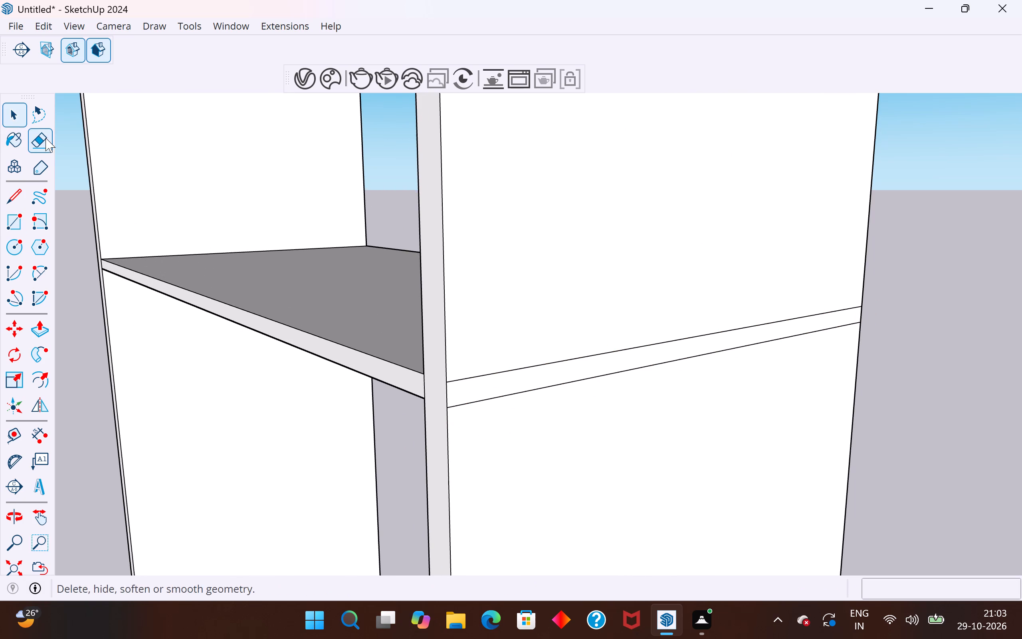
drag(630, 314, 595, 448)
Erase the seam lines where the shelf's opposite front edge meets the upright, plus the dividing line along that edge.
scroll(493, 486, down, 6)
middle_drag(659, 458, 194, 443)
scroll(402, 375, up, 5)
scroll(402, 375, down, 8)
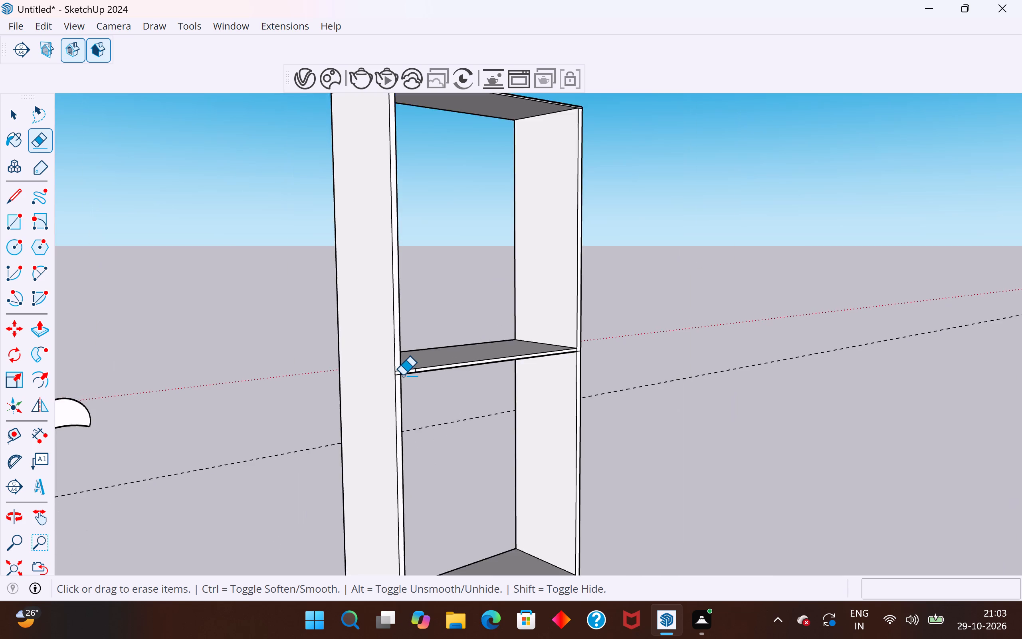
scroll(402, 375, up, 8)
scroll(372, 368, down, 1)
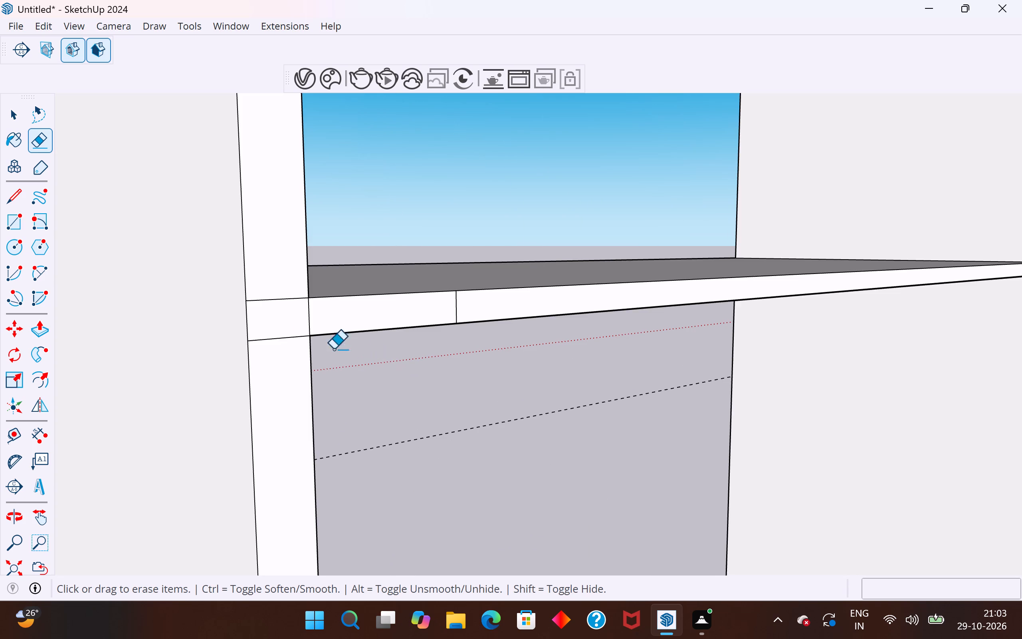
drag(284, 293, 287, 361)
click(310, 321)
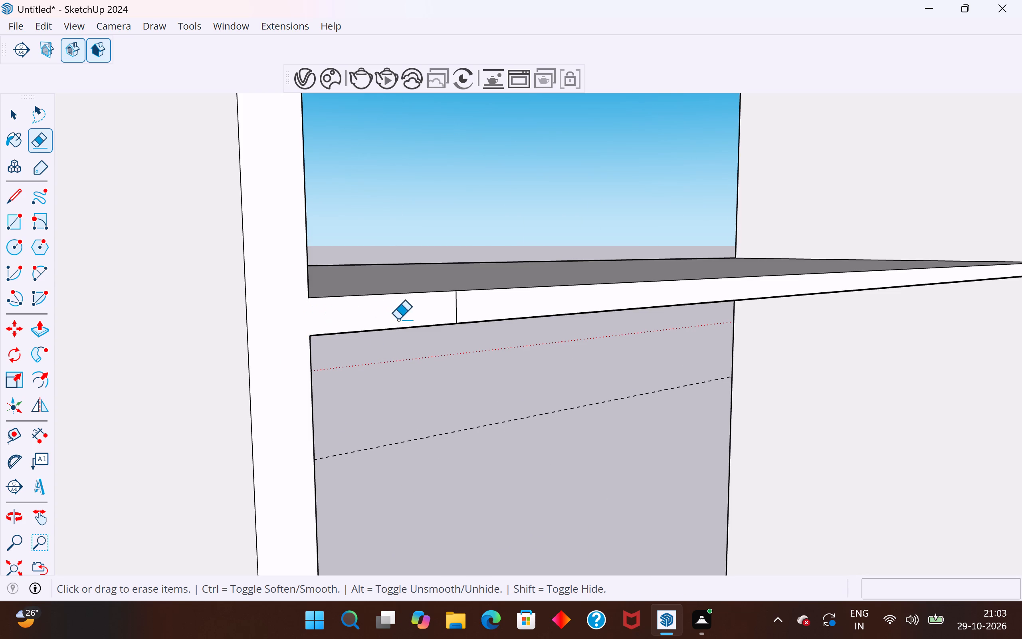
click(456, 312)
Erase the leftover seam lines where the same shelf edge meets the other upright.
scroll(452, 322, down, 19)
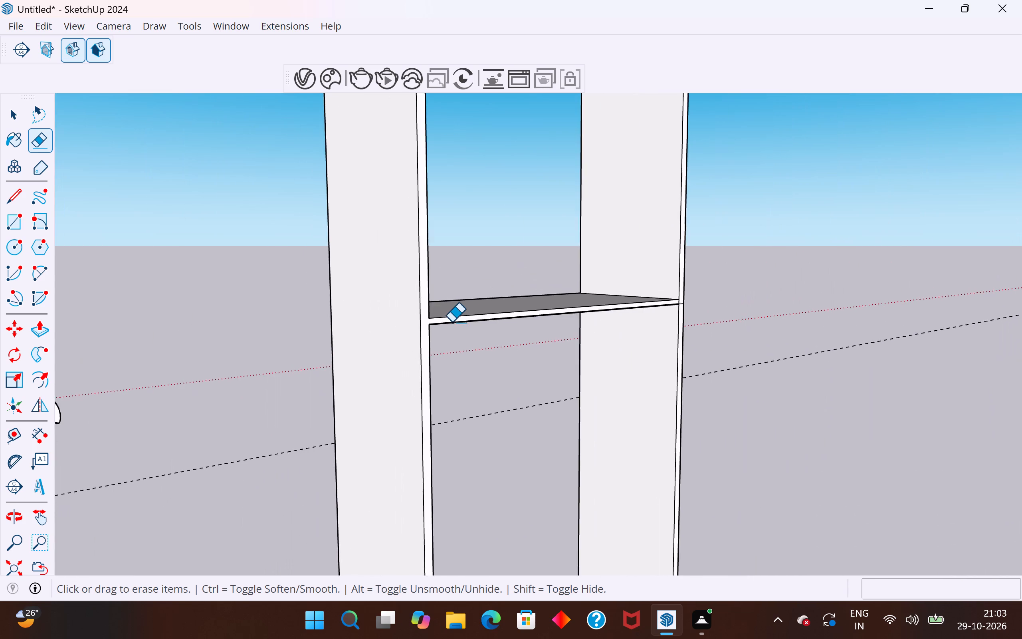
scroll(452, 322, down, 4)
scroll(617, 331, up, 3)
scroll(606, 296, up, 1)
scroll(593, 342, down, 2)
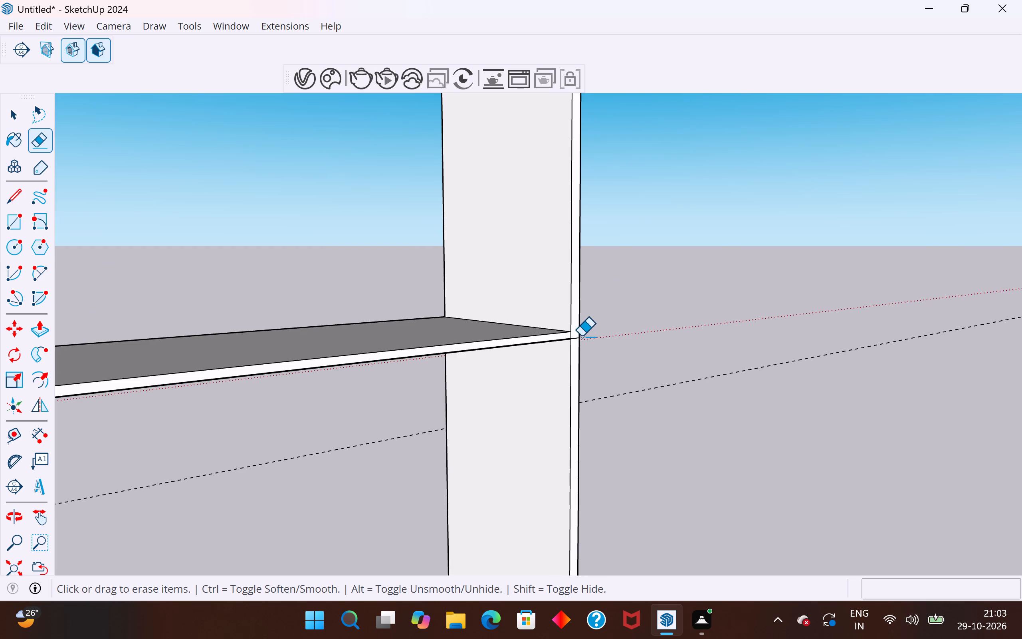
scroll(581, 336, up, 2)
click(570, 341)
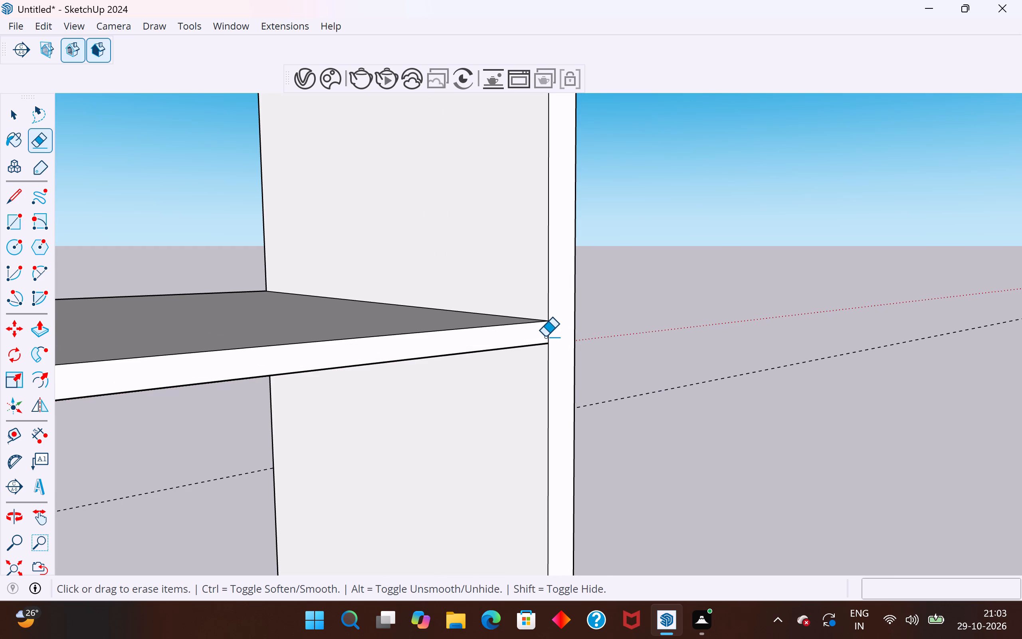
click(549, 336)
On the next shelf down, erase the seam lines at the far upright and the dividing line on its front edge.
scroll(554, 336, down, 20)
scroll(554, 336, down, 2)
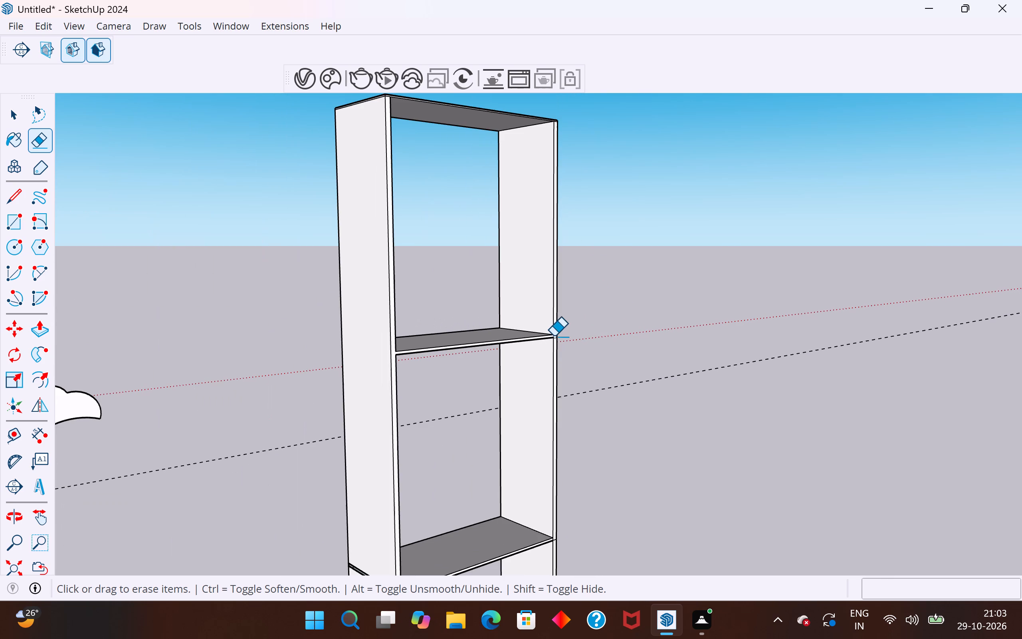
scroll(660, 366, down, 5)
scroll(614, 457, up, 7)
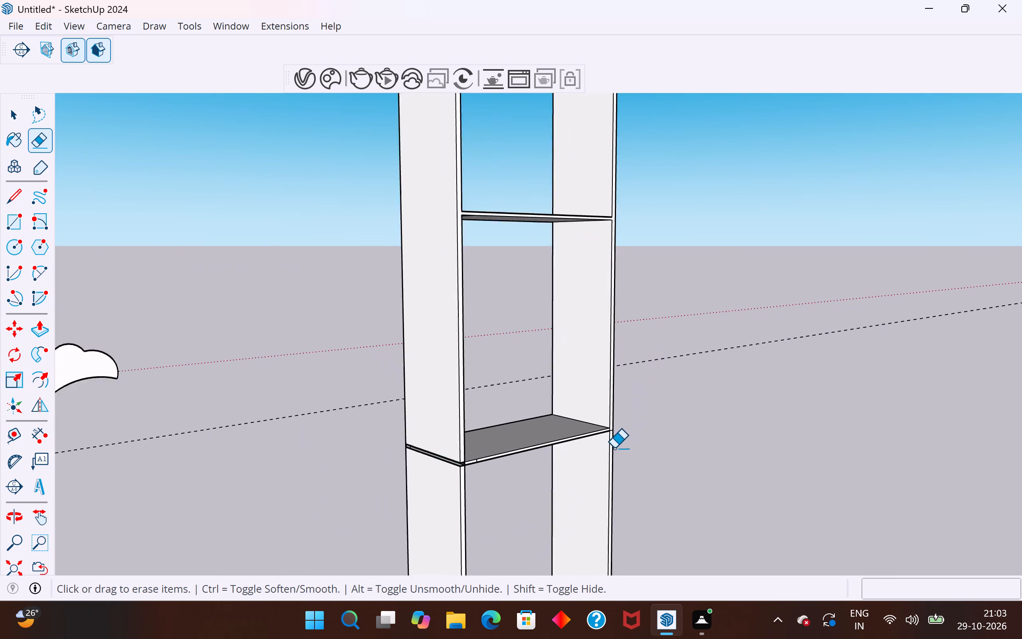
scroll(614, 448, up, 20)
click(618, 416)
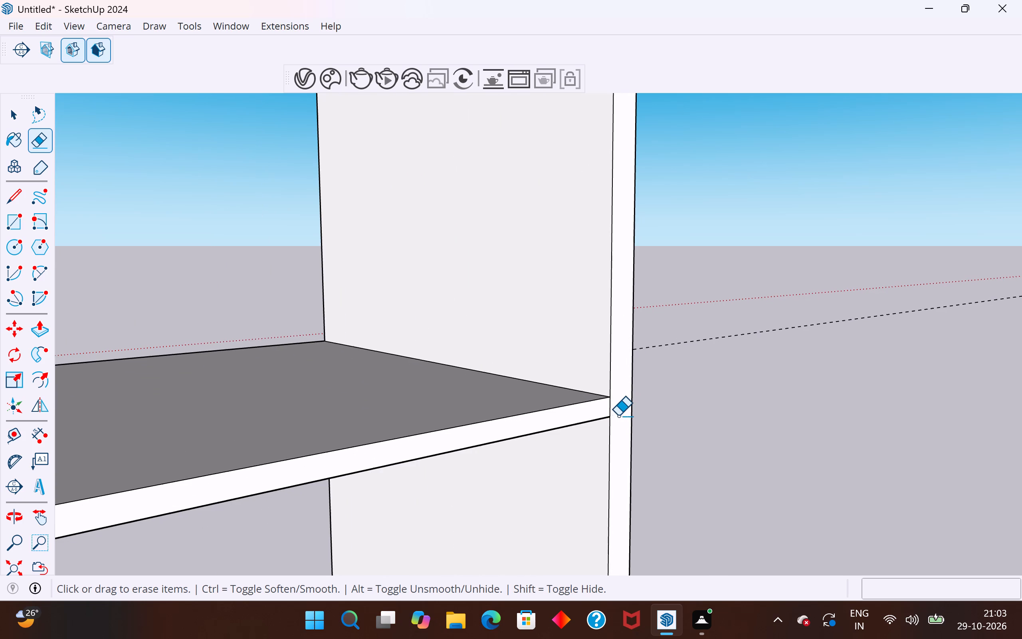
click(611, 411)
scroll(697, 376, down, 6)
middle_drag(626, 398, 646, 373)
scroll(637, 363, up, 20)
scroll(637, 363, up, 1)
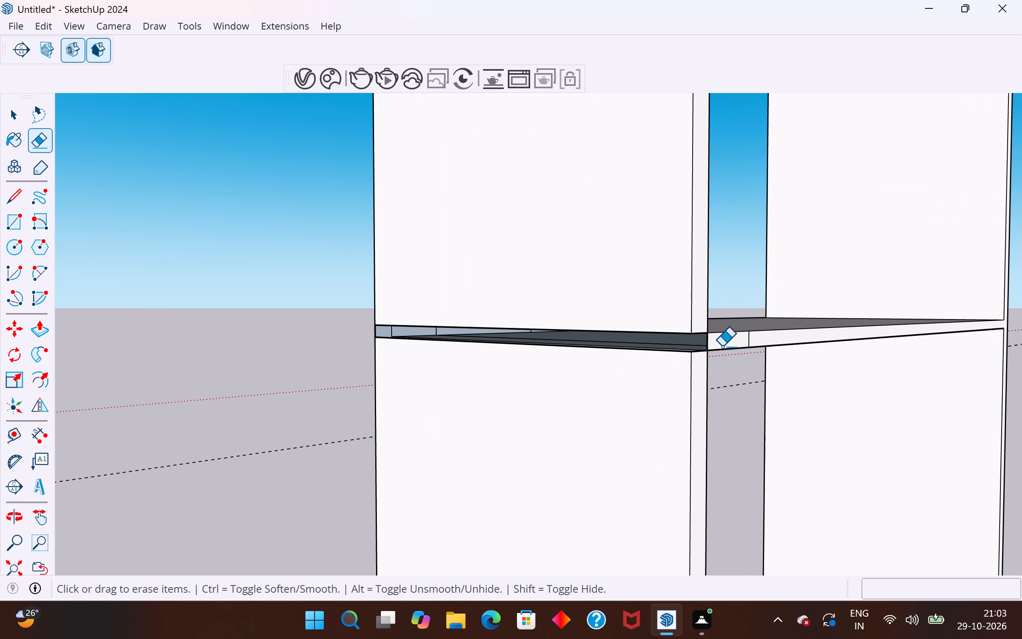
click(748, 337)
Draw a rectangle of 1' by about 3/8" closing the slot in the near upright's outer side at the lower shelf.
click(10, 230)
click(371, 322)
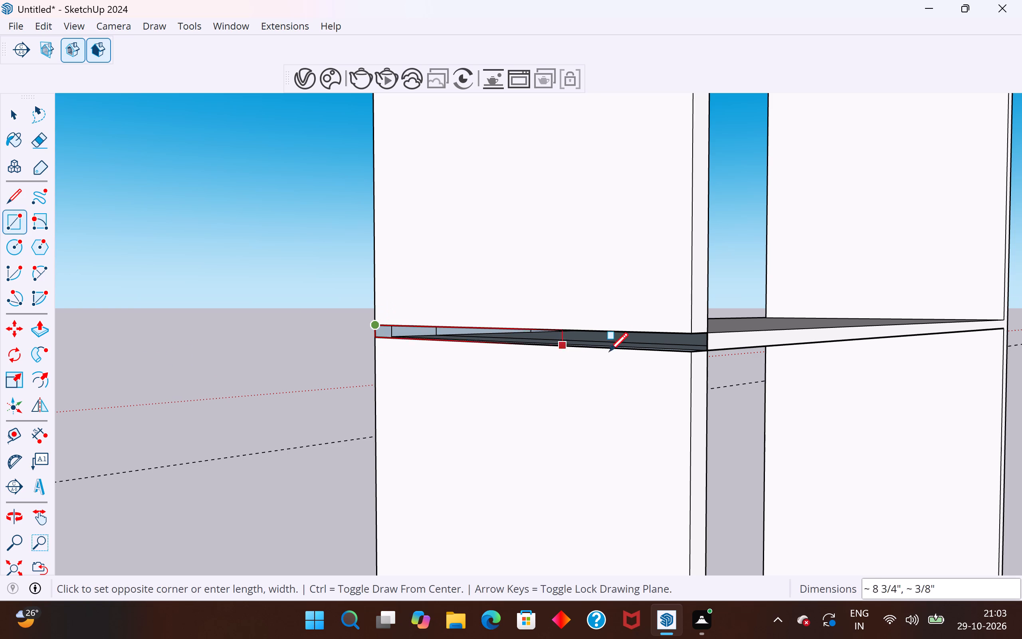
click(692, 353)
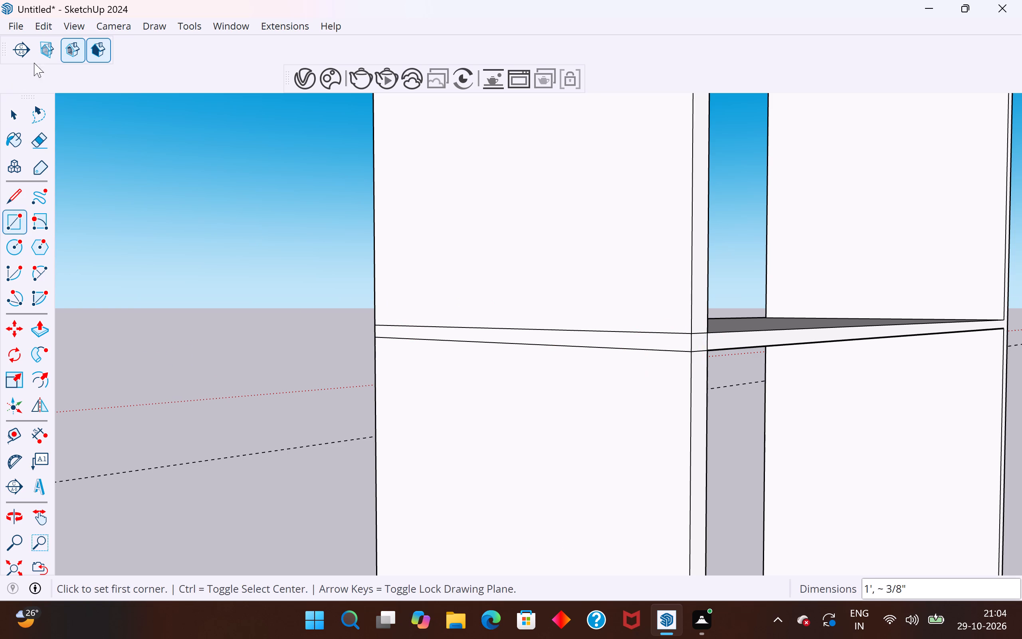
Erase the seam lines across the near upright's outer side and narrow front edge where the lower shelf joins it.
click(16, 111)
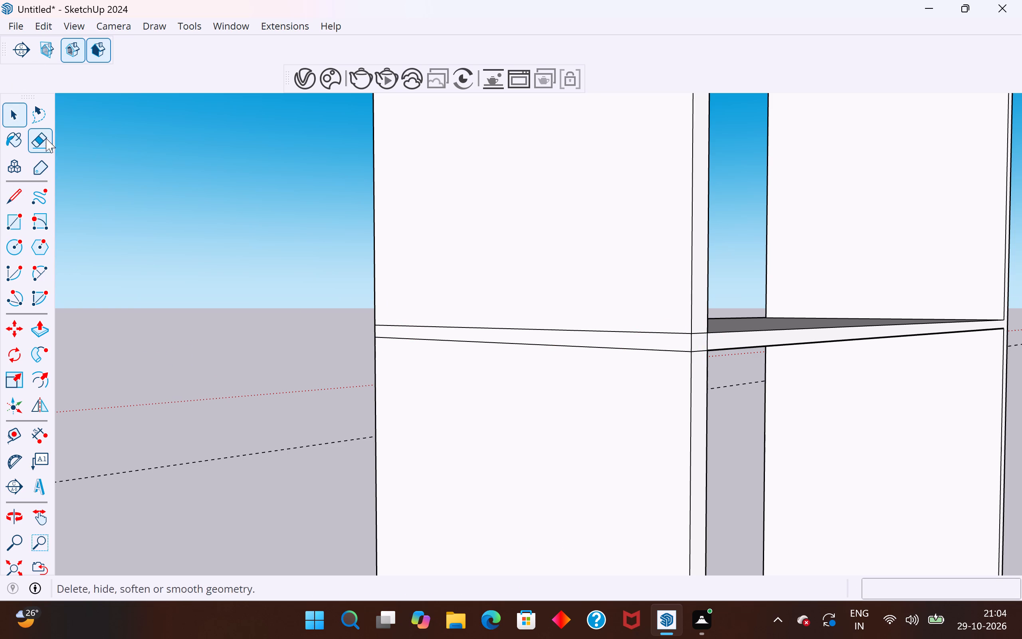
click(46, 138)
scroll(672, 341, up, 9)
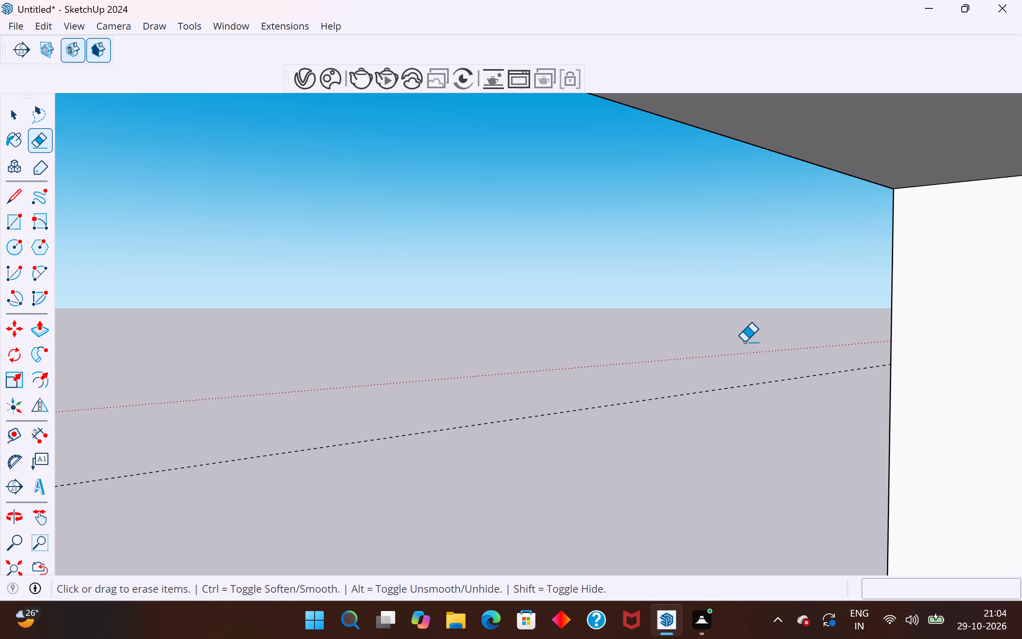
scroll(721, 367, down, 3)
click(647, 361)
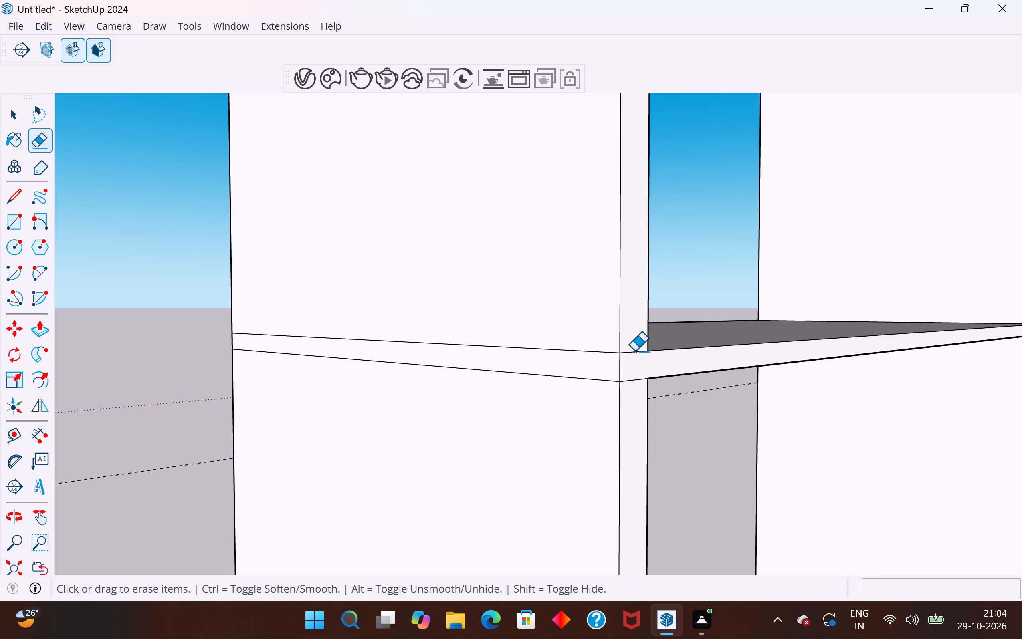
click(634, 351)
click(630, 379)
drag(580, 336, 580, 389)
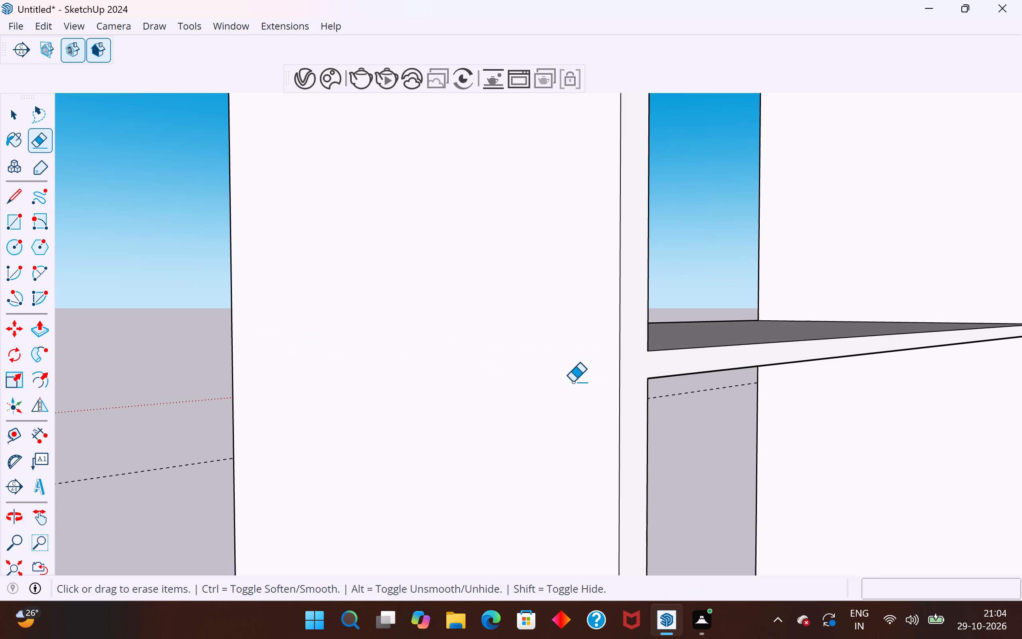
Erase the two dividing lines on the lower shelf's opposite long edge.
scroll(562, 387, down, 5)
middle_drag(489, 422, 1021, 458)
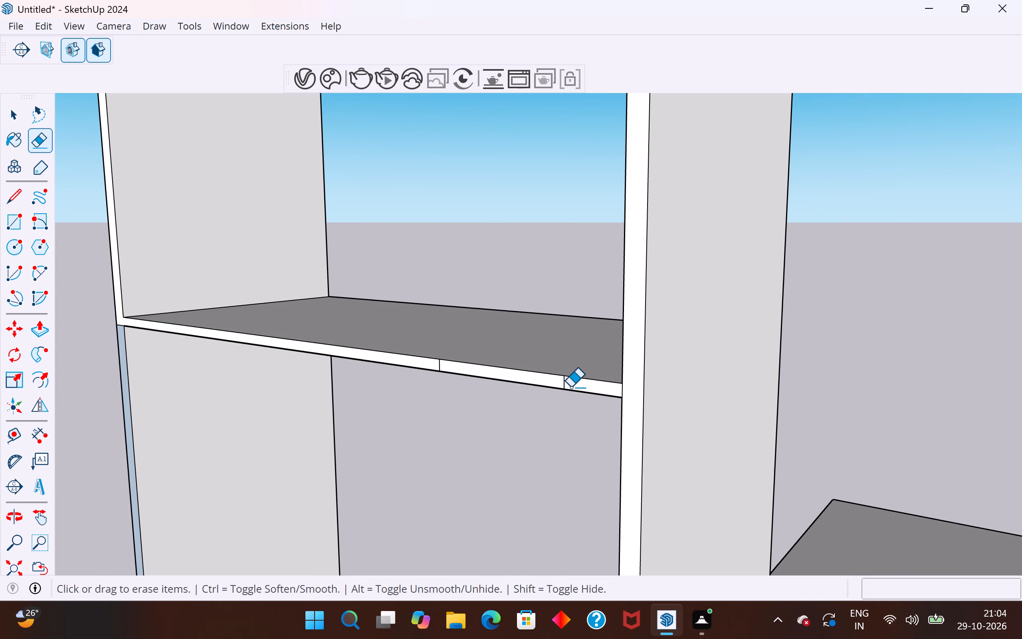
click(562, 383)
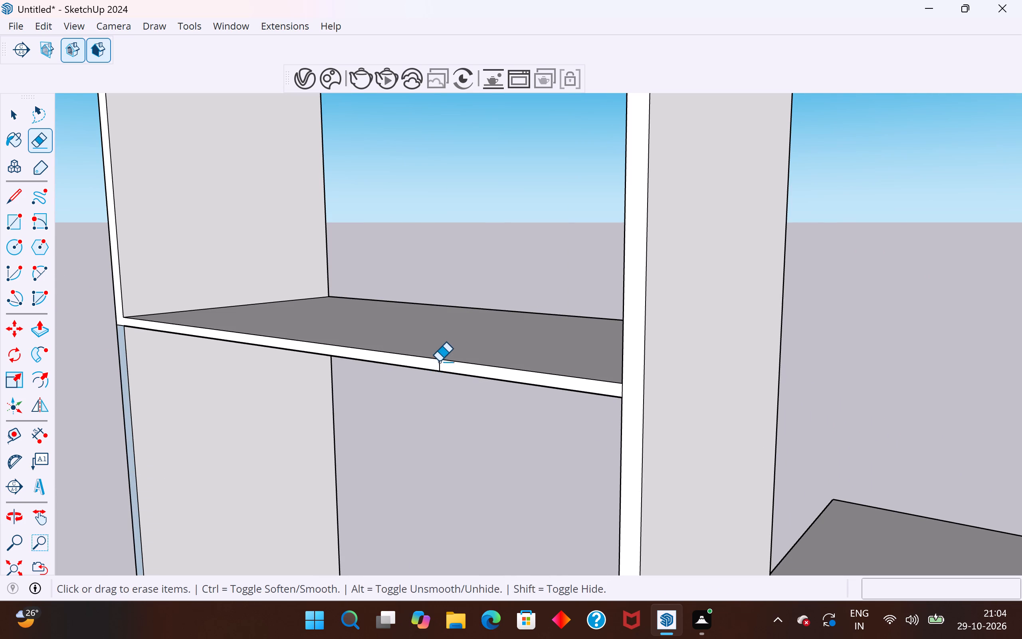
click(439, 361)
key(ctrl+z)
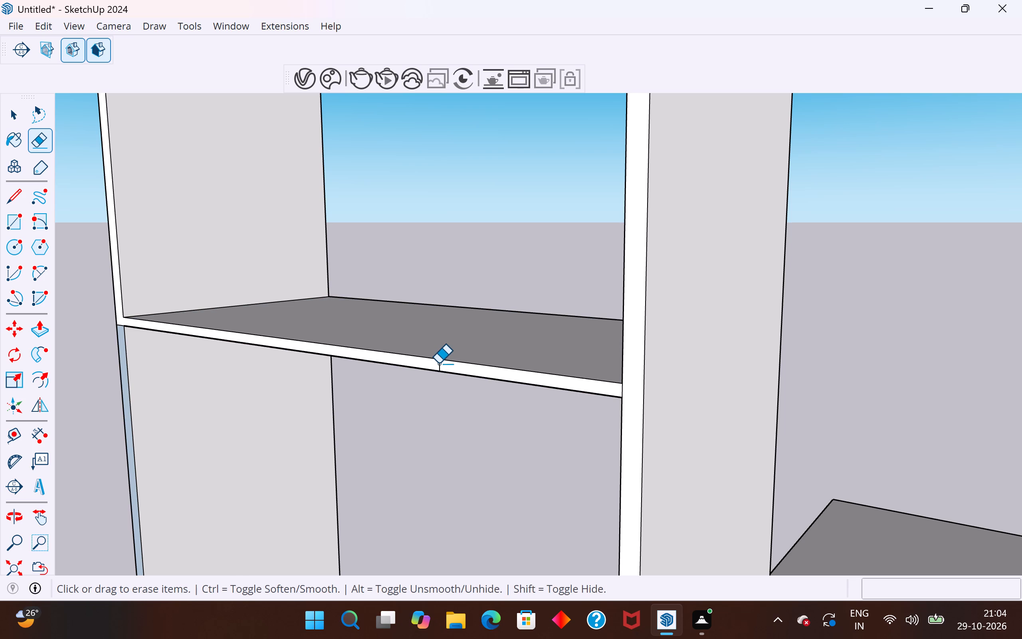
click(438, 363)
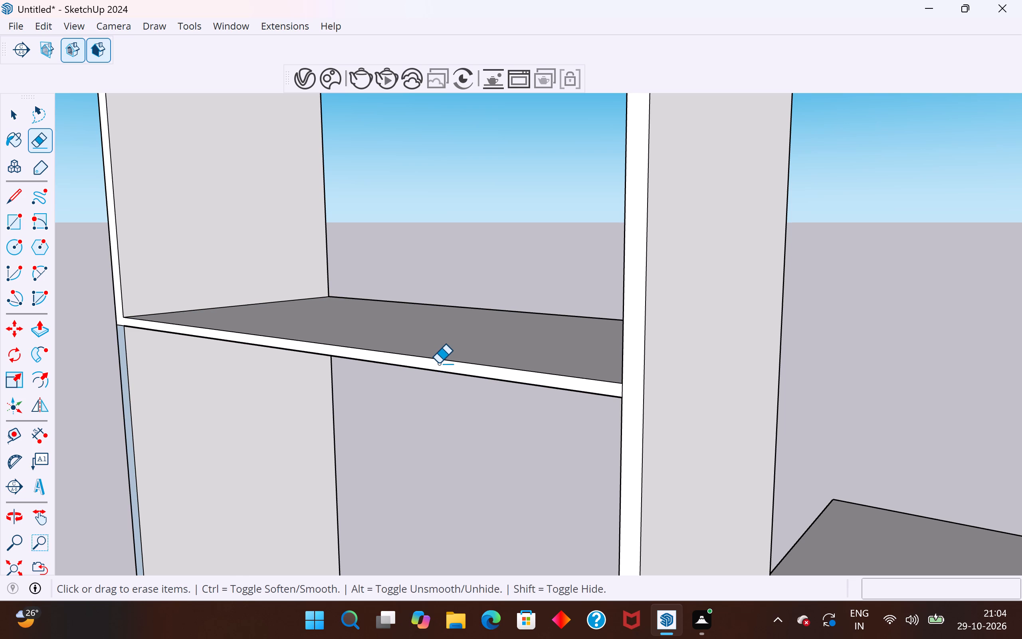
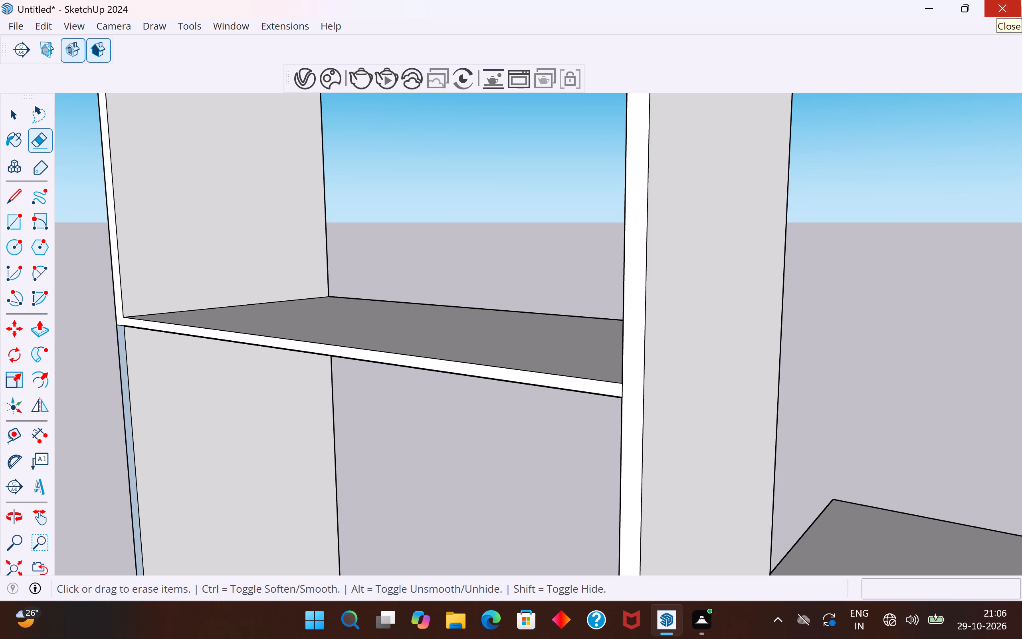
Erase the vertical dividing line on the front face of the base cabinet below the shelf unit.
scroll(628, 225, down, 7)
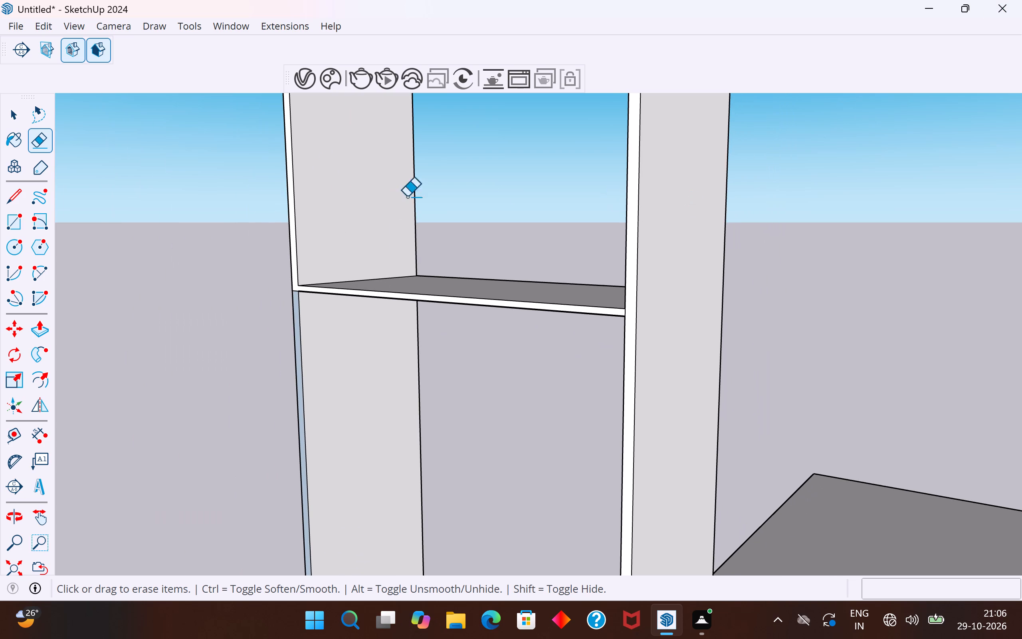
click(14, 123)
scroll(276, 135, down, 5)
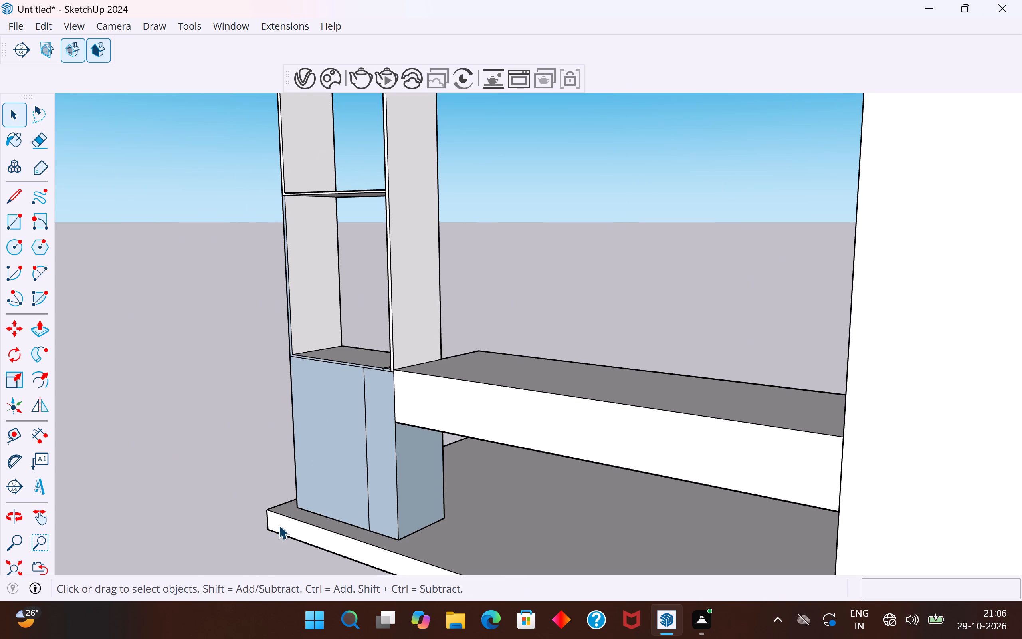
click(364, 439)
key(Delete)
Reverse the base cabinet's front face and its adjacent side face below the long bench.
scroll(315, 376, up, 2)
double_click(358, 417)
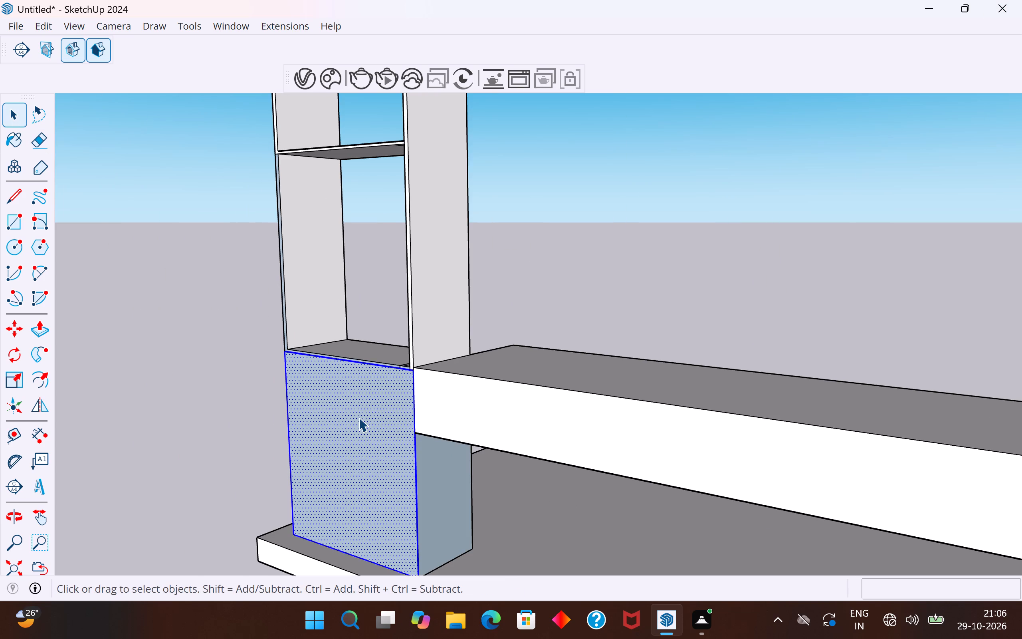
right_click(358, 417)
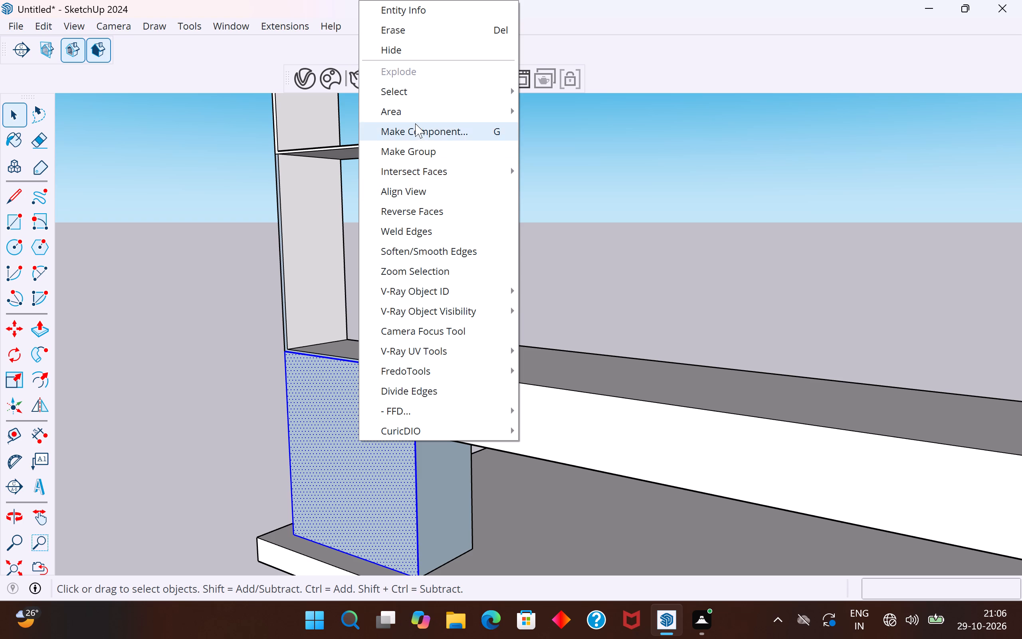
click(428, 213)
middle_drag(349, 385, 381, 405)
click(450, 517)
right_click(450, 517)
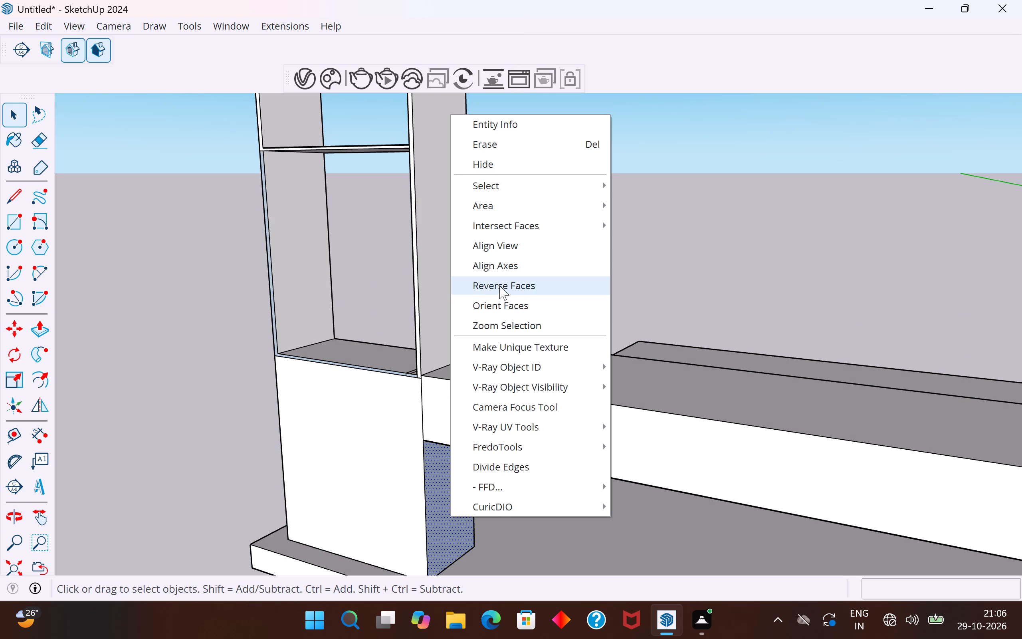
click(499, 286)
Reverse the narrow face running down the far upright's front edge and along the rim above the base cabinet.
scroll(276, 336, up, 10)
scroll(331, 398, down, 1)
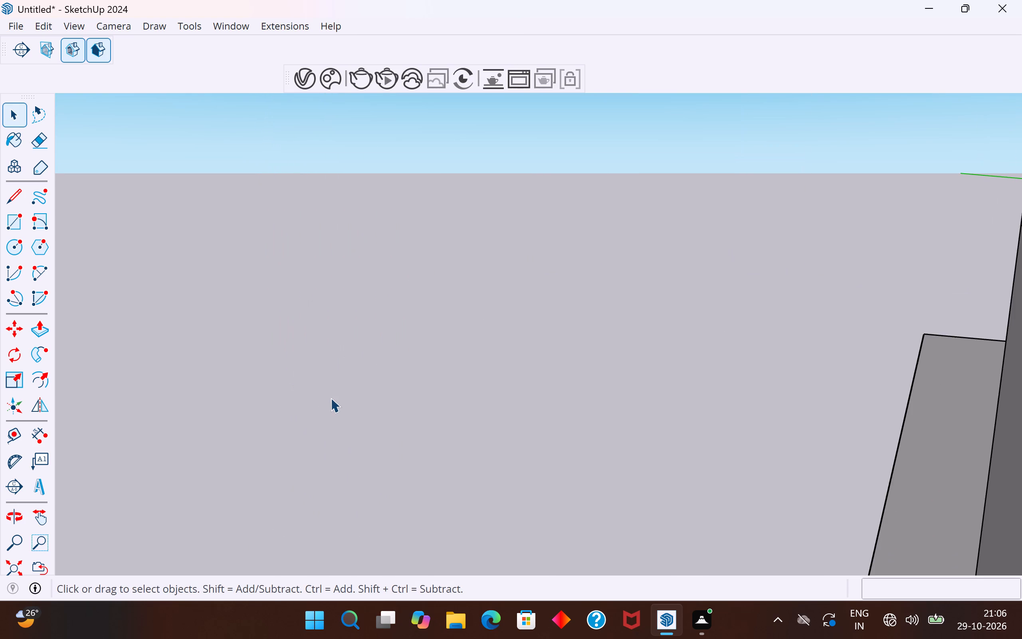
scroll(331, 398, down, 1)
click(371, 402)
right_click(371, 402)
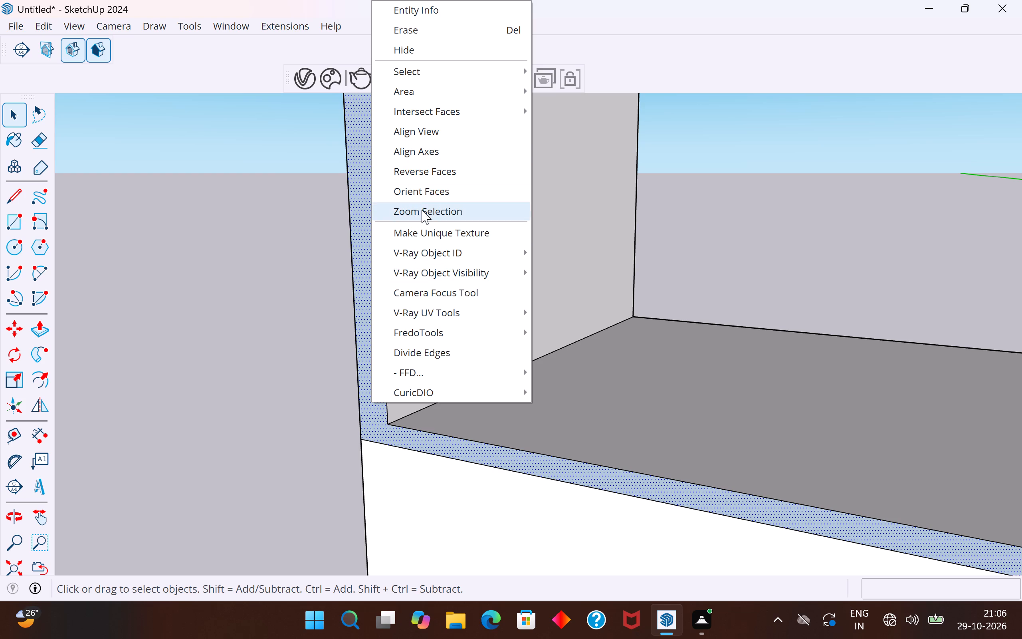
click(416, 172)
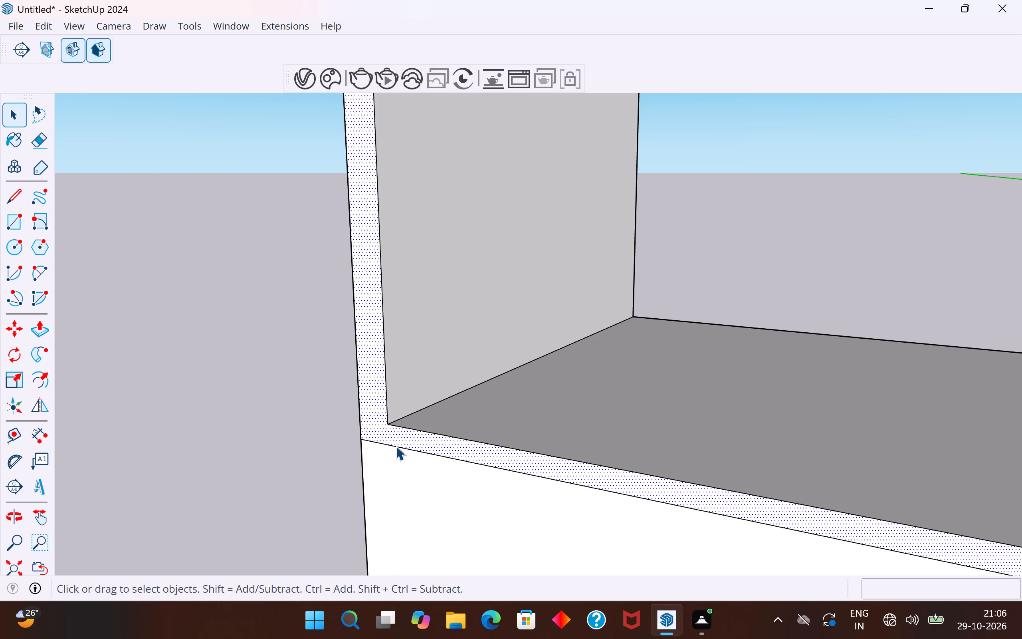
Erase the seam line between the narrow rim and the base cabinet's front face.
click(396, 446)
key(Delete)
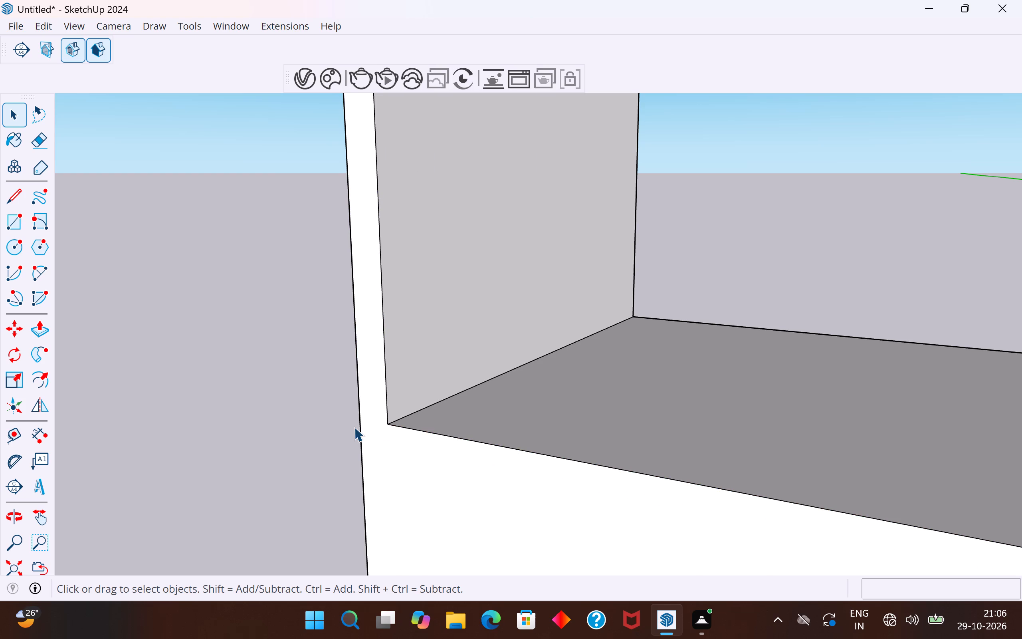
Erase the line across the base cabinet's top that borders the large top face, beside the near upright.
scroll(318, 402, down, 12)
scroll(392, 433, up, 6)
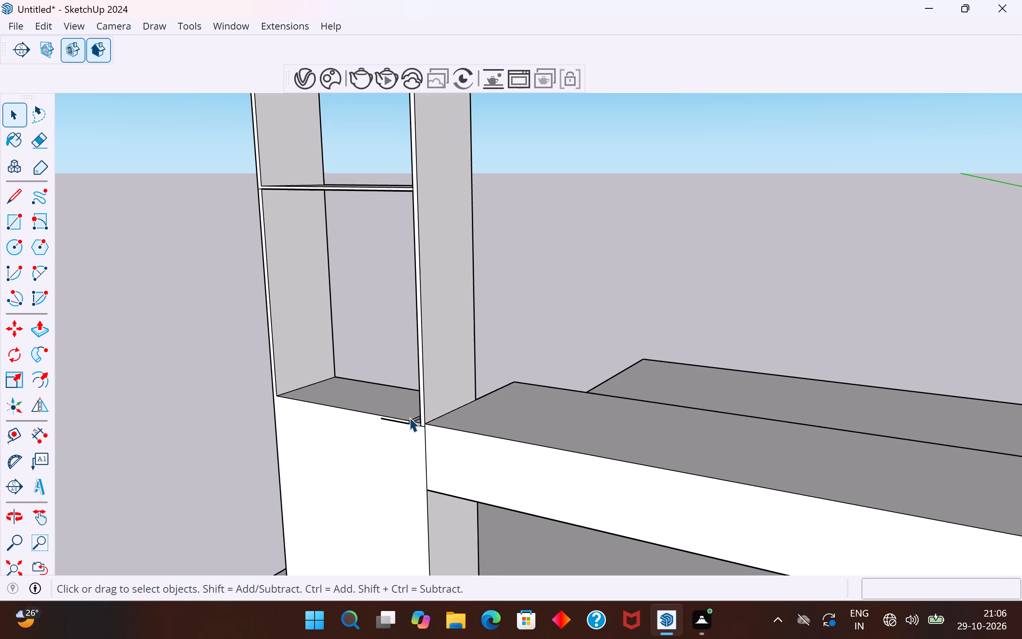
scroll(409, 417, up, 14)
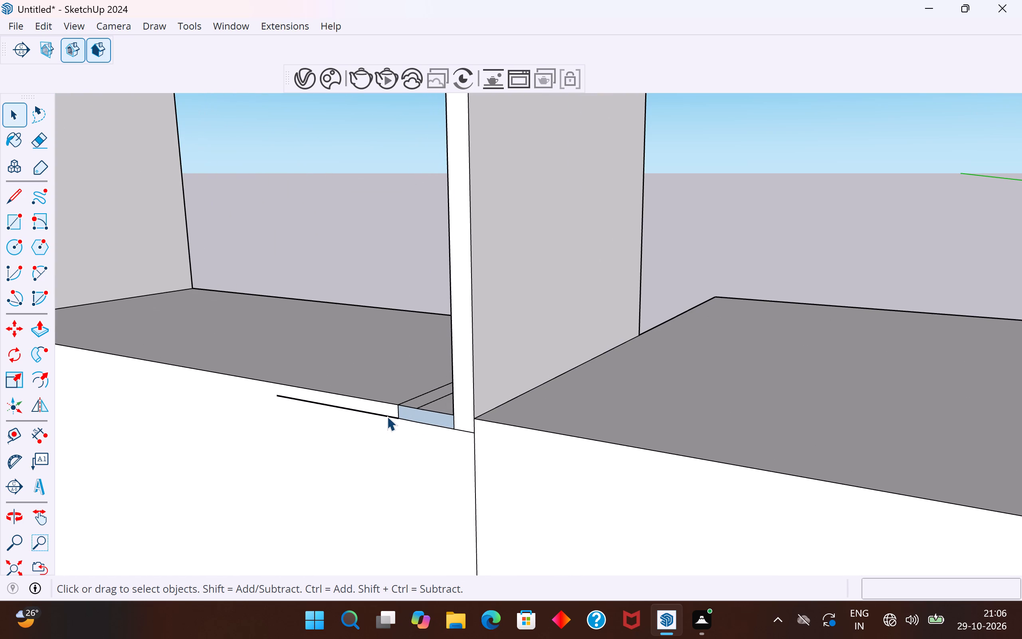
click(387, 416)
middle_drag(816, 273, 9, 323)
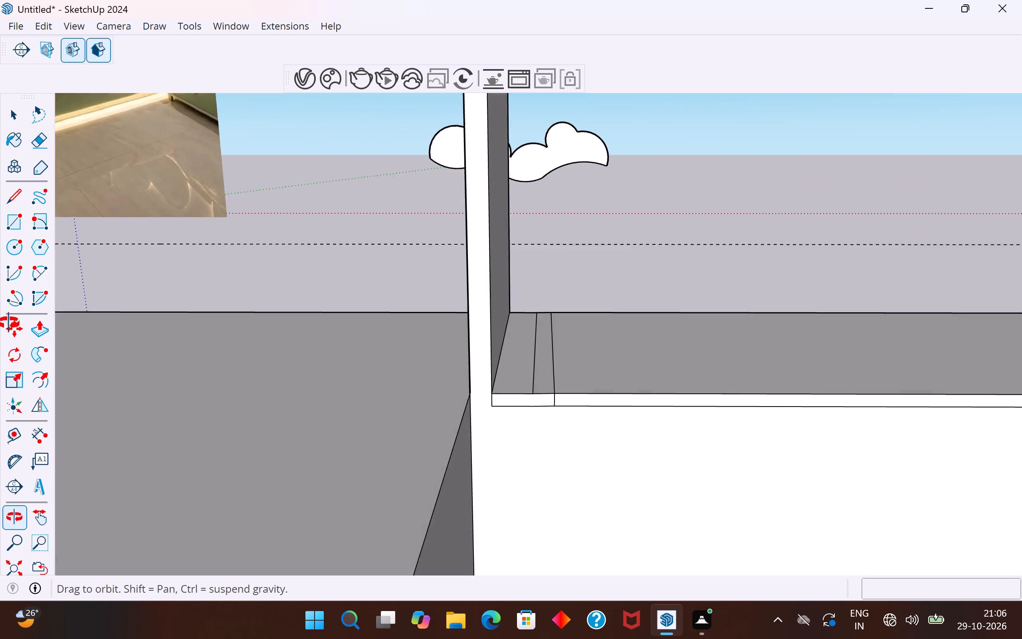
middle_drag(9, 323, 9, 333)
scroll(48, 254, down, 6)
scroll(344, 240, down, 6)
scroll(351, 267, up, 7)
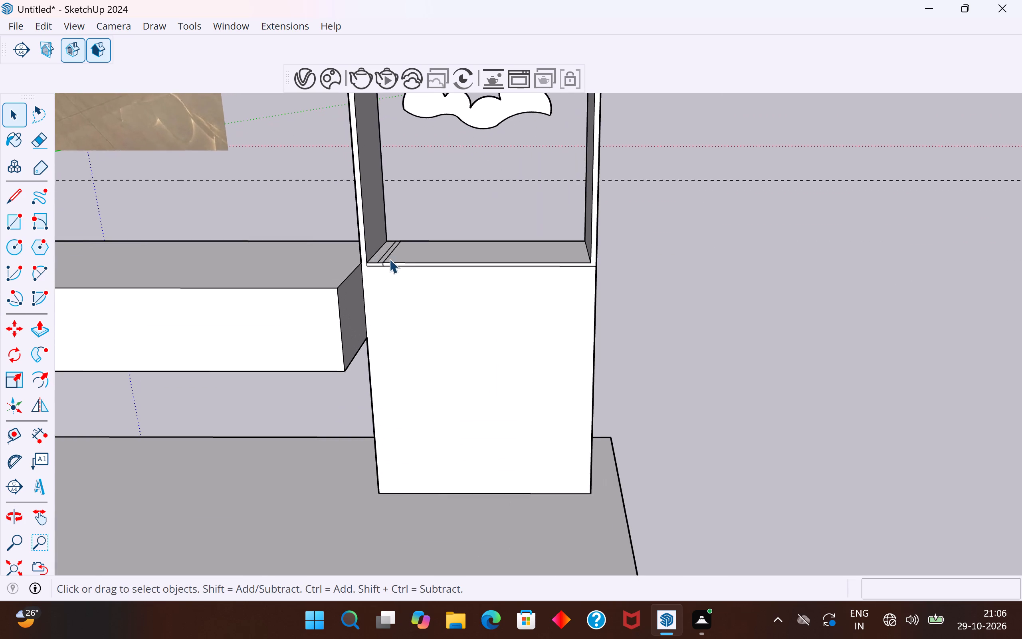
middle_drag(394, 263, 399, 315)
scroll(384, 263, up, 4)
click(388, 262)
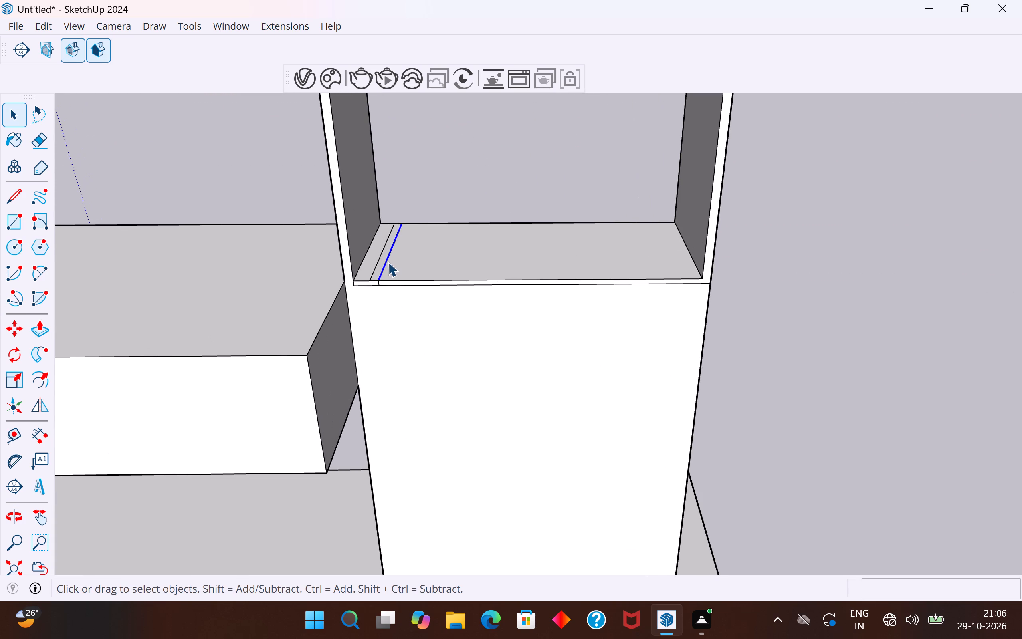
key(Delete)
Delete the leftover rectangular panel inside the cabinet's top opening and erase its two remaining edges.
scroll(388, 262, up, 2)
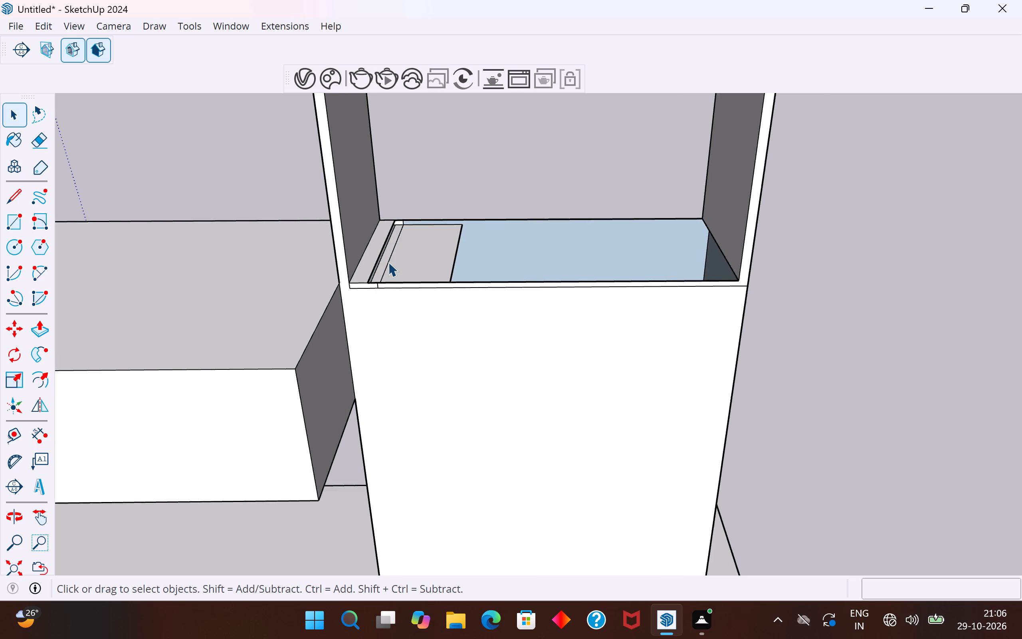
middle_drag(388, 262, 403, 383)
click(433, 258)
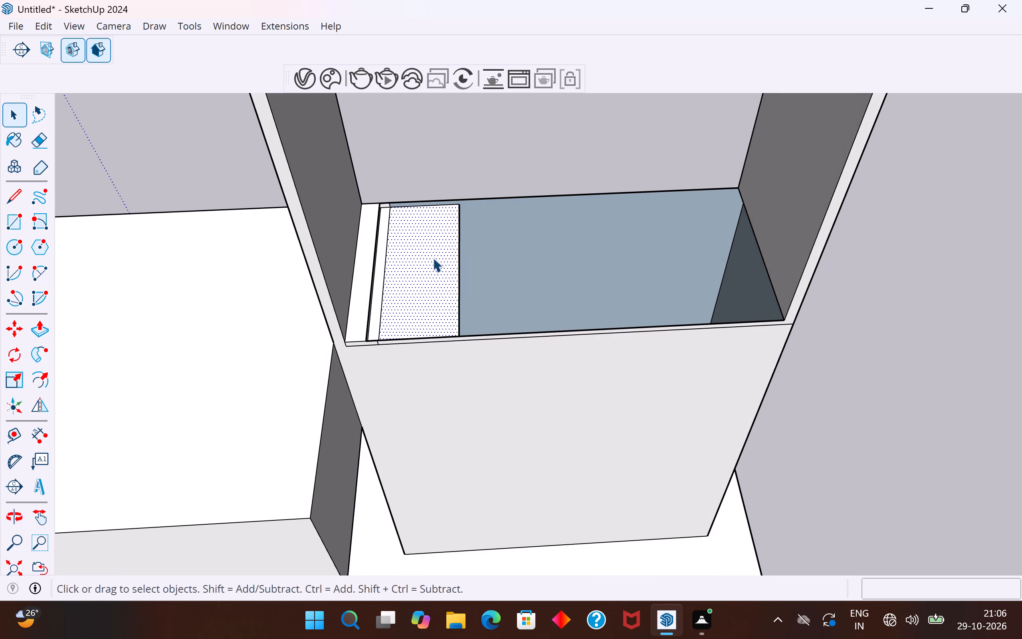
key(Delete)
middle_drag(468, 285, 461, 409)
click(458, 363)
key(Delete)
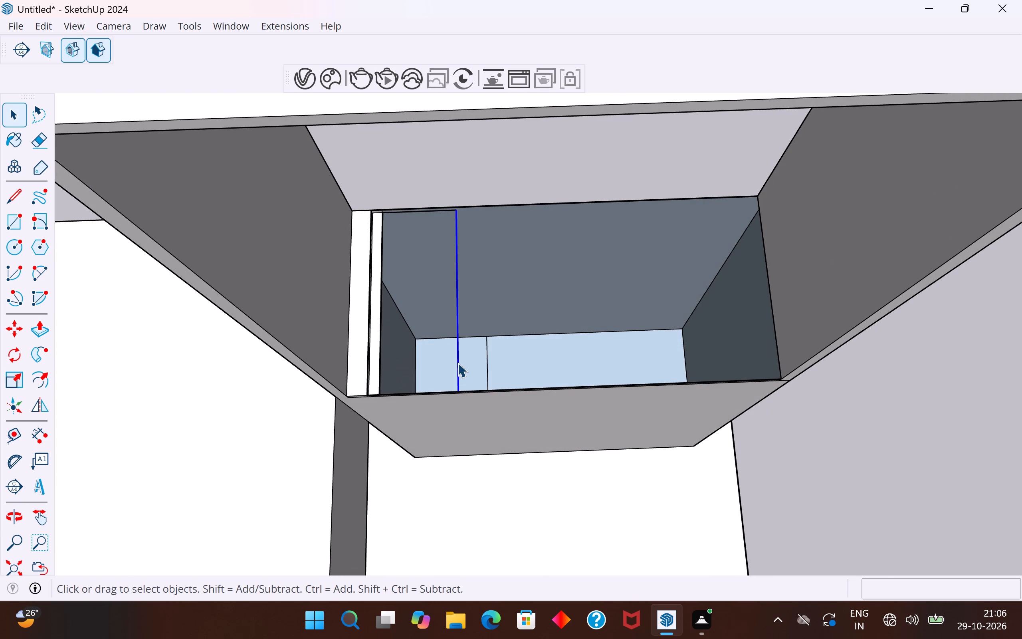
scroll(434, 241, up, 7)
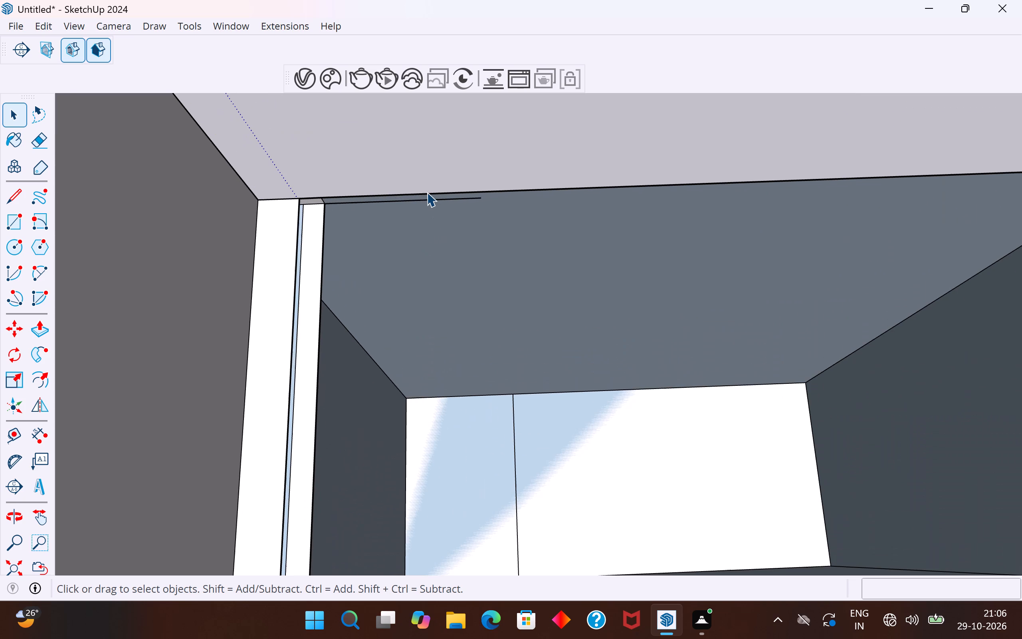
click(432, 201)
key(Delete)
Erase the free edge of the narrow strip beside the slot in the cabinet's top opening.
scroll(408, 102, down, 5)
middle_drag(402, 133, 319, 83)
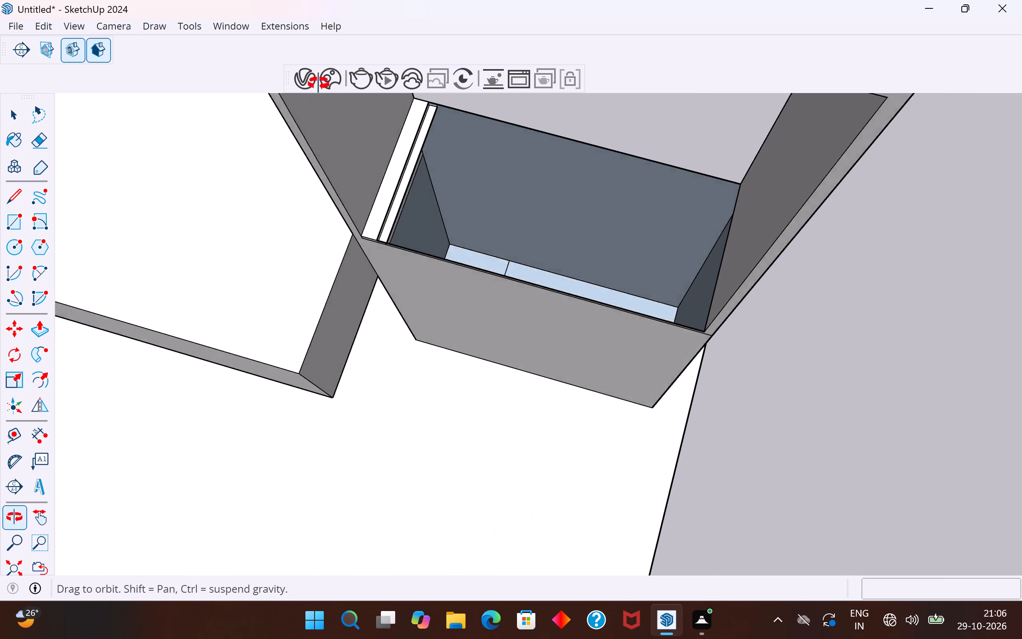
middle_drag(319, 83, 322, 73)
scroll(386, 171, up, 7)
middle_drag(418, 105, 407, 80)
scroll(428, 305, down, 5)
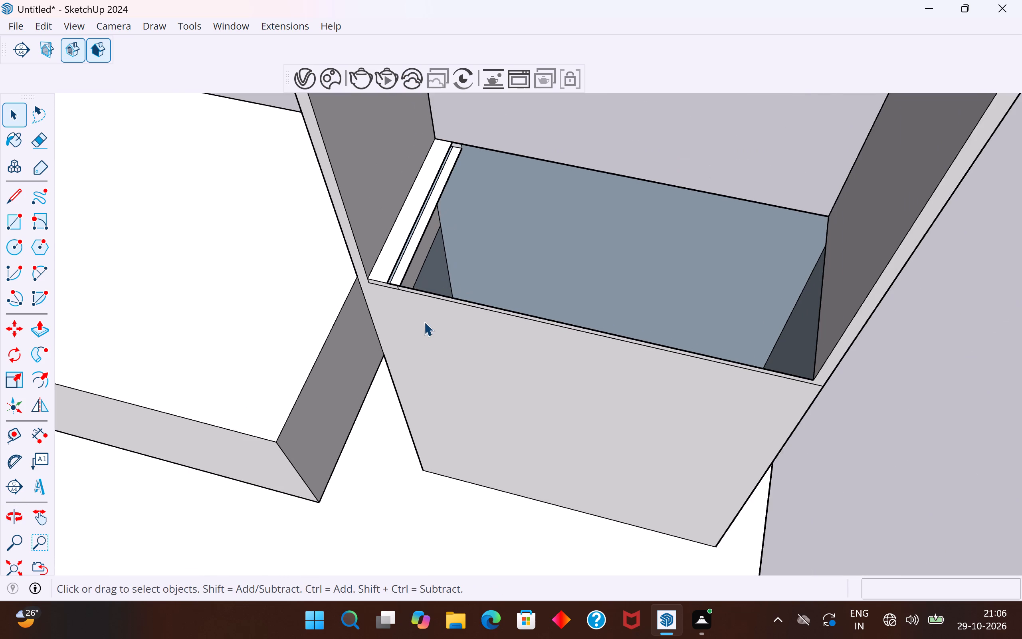
scroll(426, 132, up, 1)
middle_drag(426, 132, 441, 91)
scroll(444, 217, up, 7)
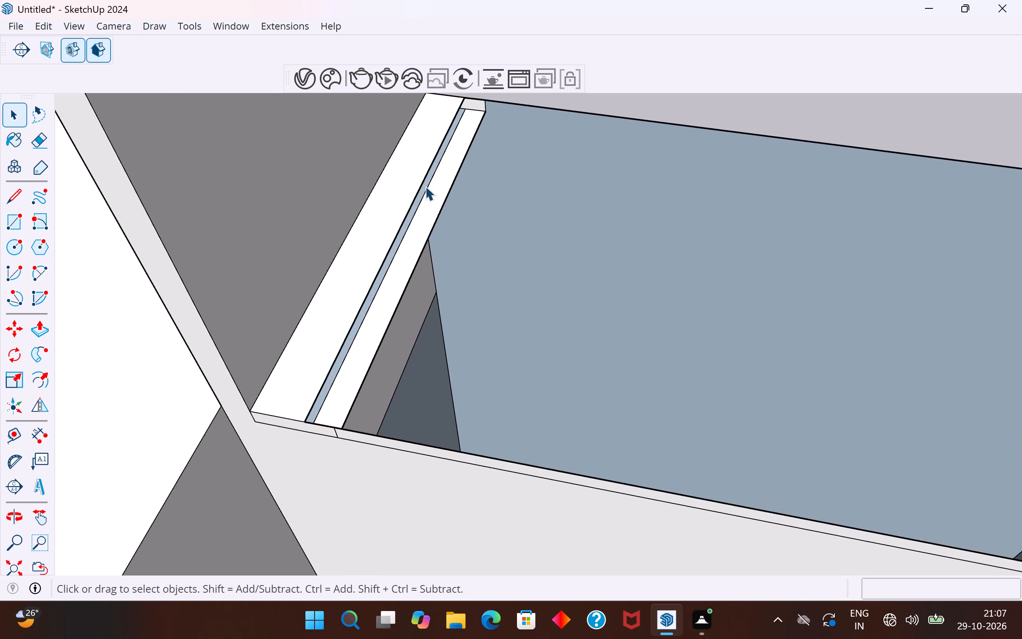
scroll(418, 186, down, 4)
middle_drag(421, 169, 426, 81)
scroll(439, 207, up, 4)
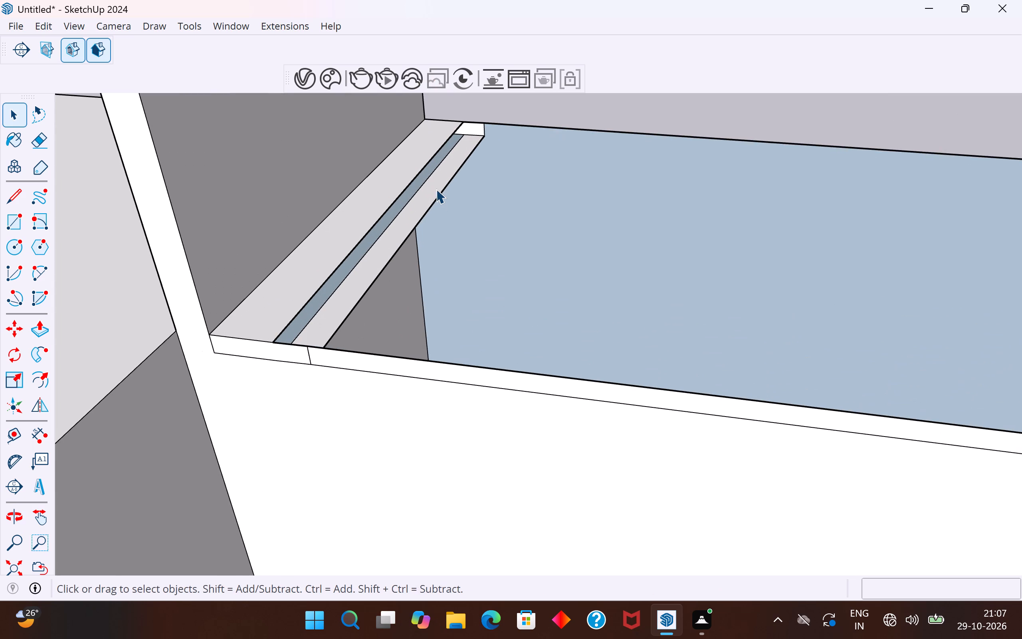
click(438, 192)
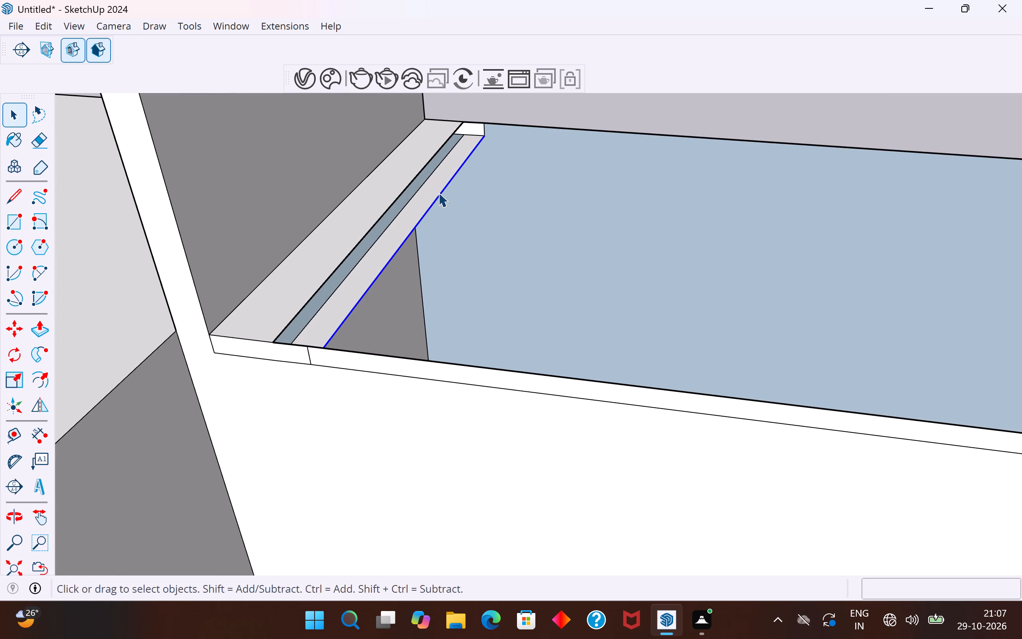
key(Delete)
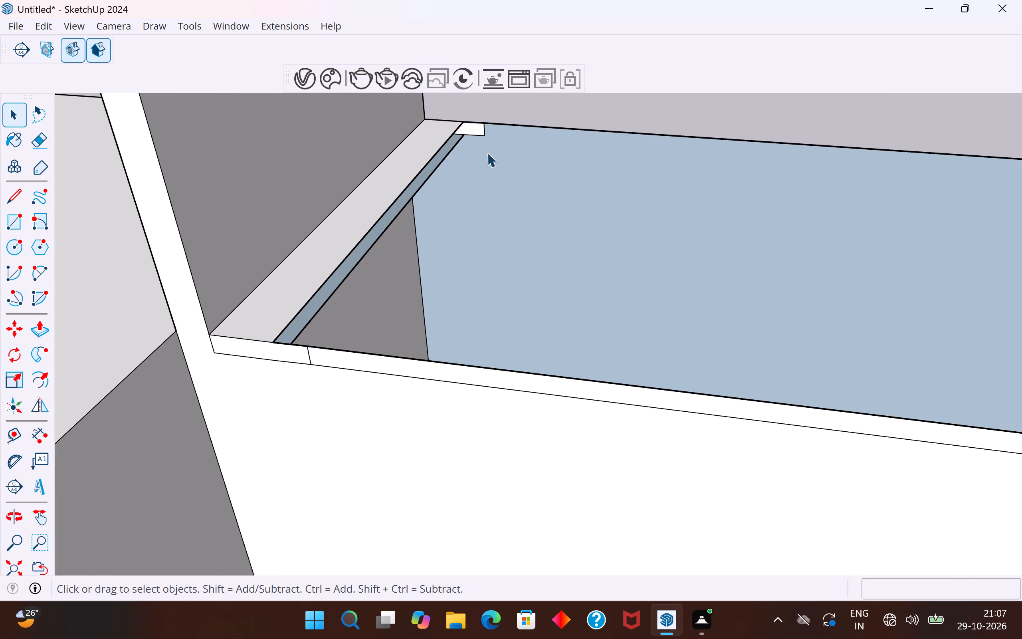
Delete the top strip face against the near upright and the back-side face directly beneath it.
middle_drag(487, 153, 434, 115)
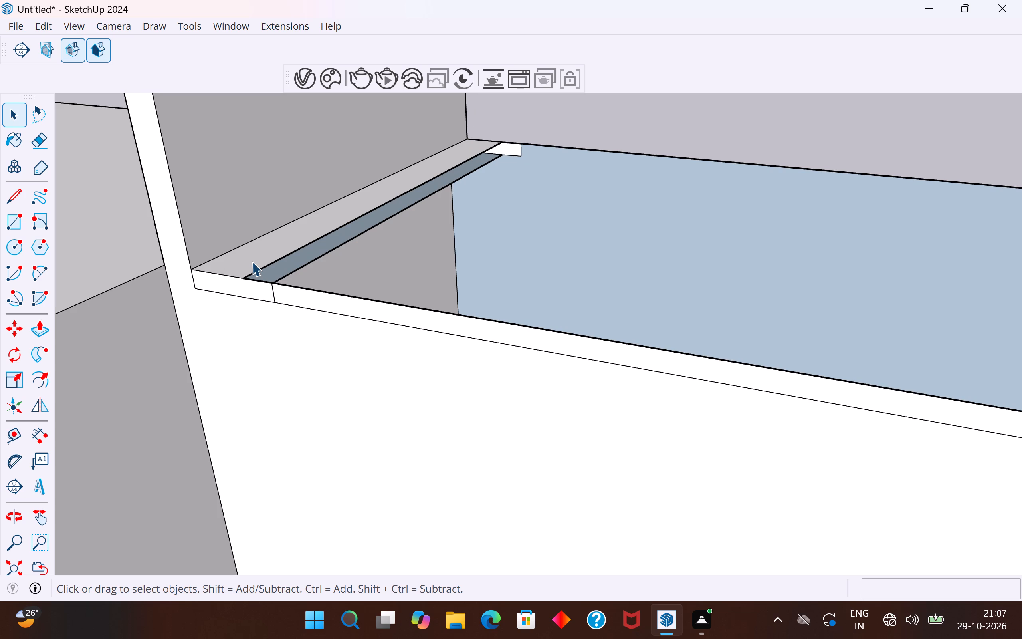
click(252, 262)
key(Delete)
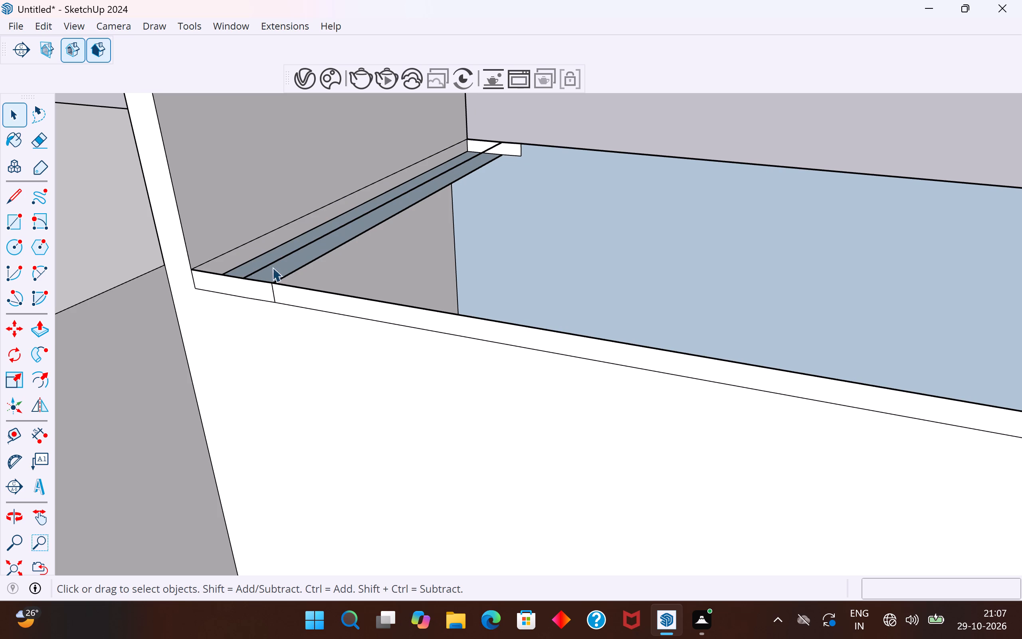
scroll(381, 240, down, 2)
middle_drag(420, 228, 535, 327)
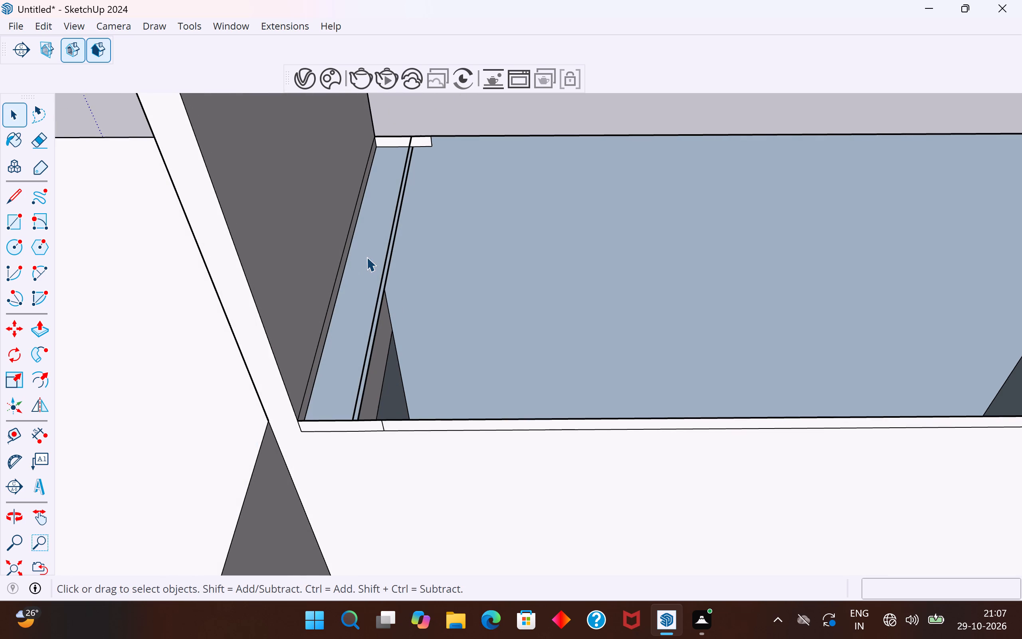
click(366, 257)
key(Delete)
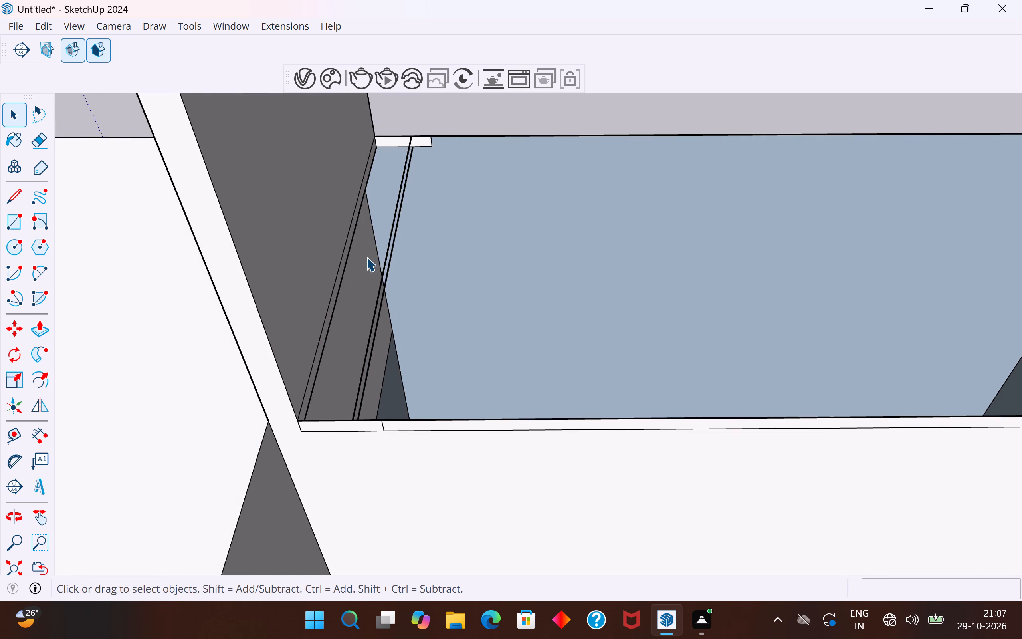
Erase two leftover lines spanning the depth of the cabinet's top opening near the upright.
middle_drag(420, 174, 406, 62)
middle_drag(462, 207, 444, 186)
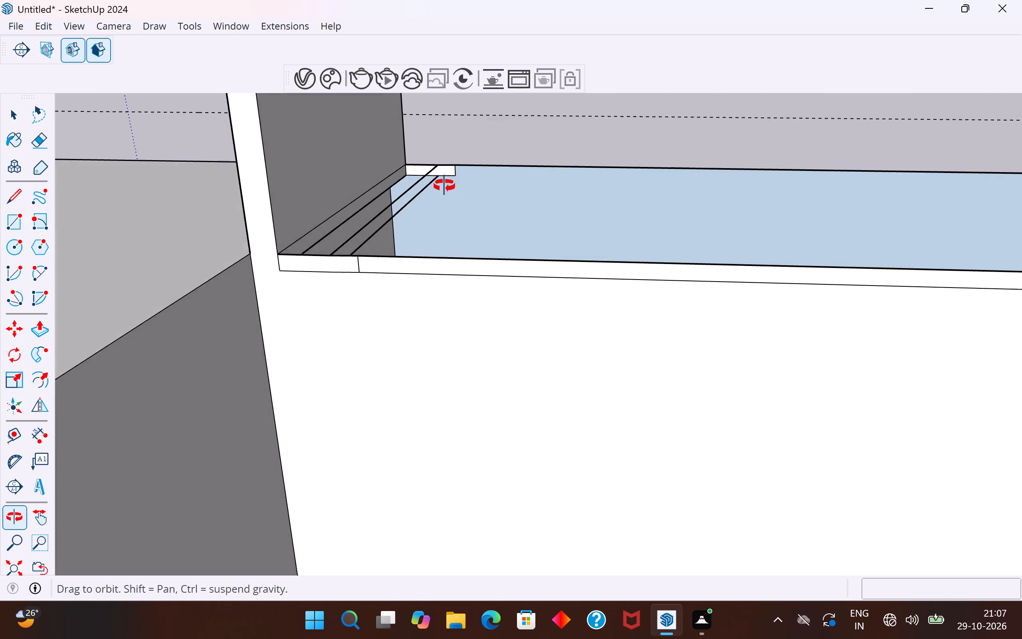
middle_drag(444, 186, 444, 171)
scroll(431, 208, up, 5)
click(428, 192)
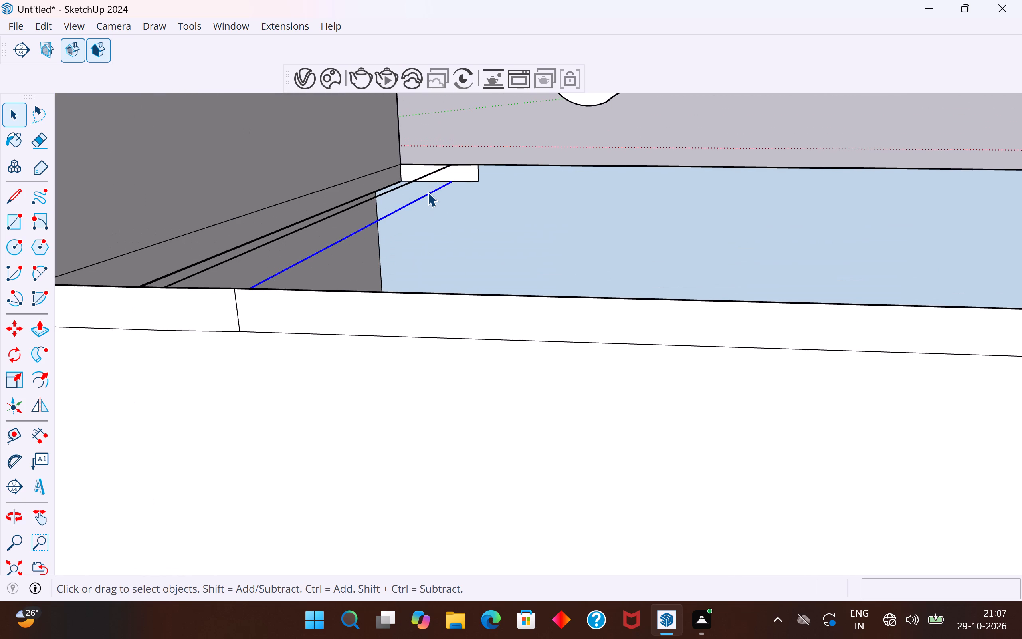
key(Delete)
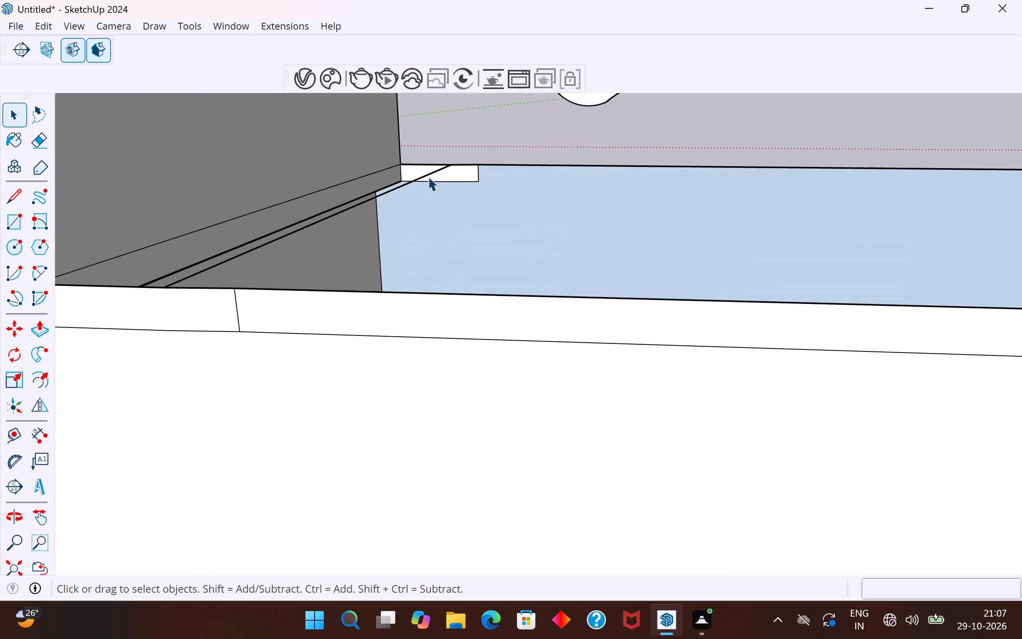
click(433, 172)
key(Delete)
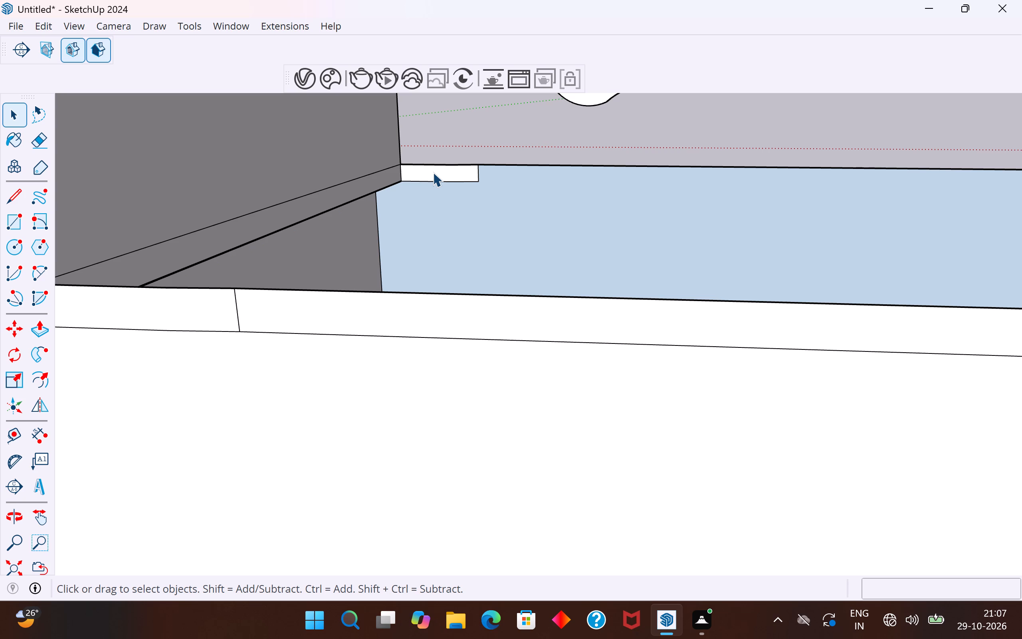
Delete the small leftover rectangular face at the back corner of the cabinet's top opening and erase its remaining edges.
click(433, 172)
key(Delete)
click(442, 181)
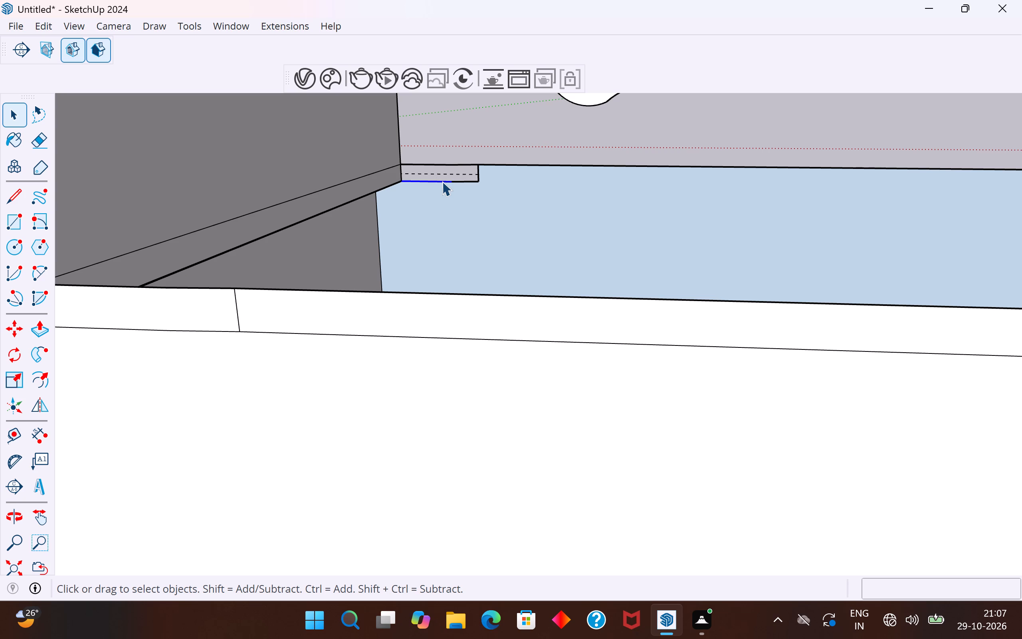
key(Delete)
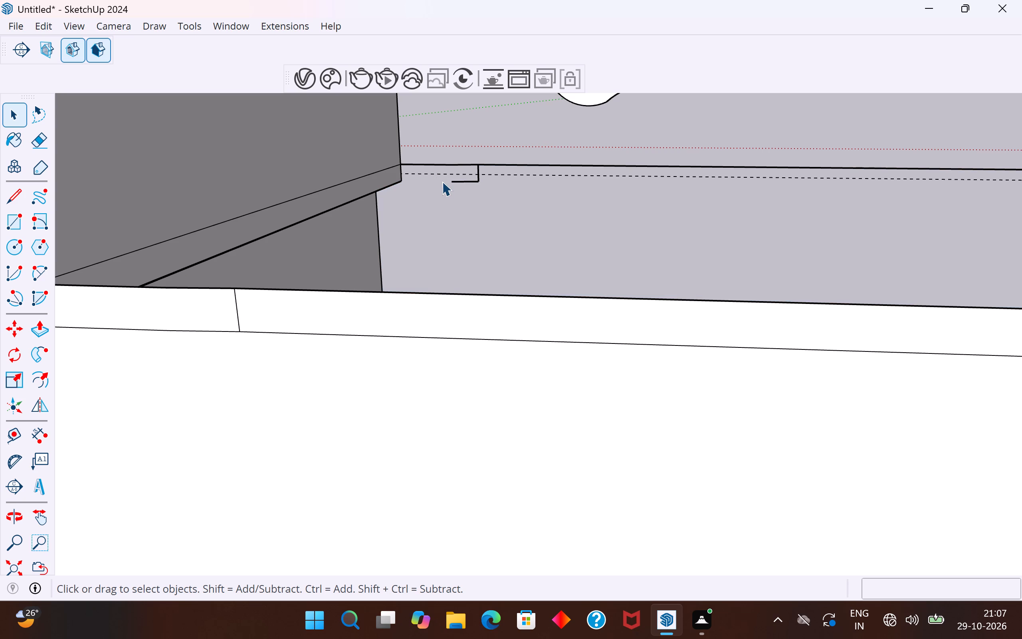
scroll(475, 177, up, 4)
scroll(479, 174, down, 4)
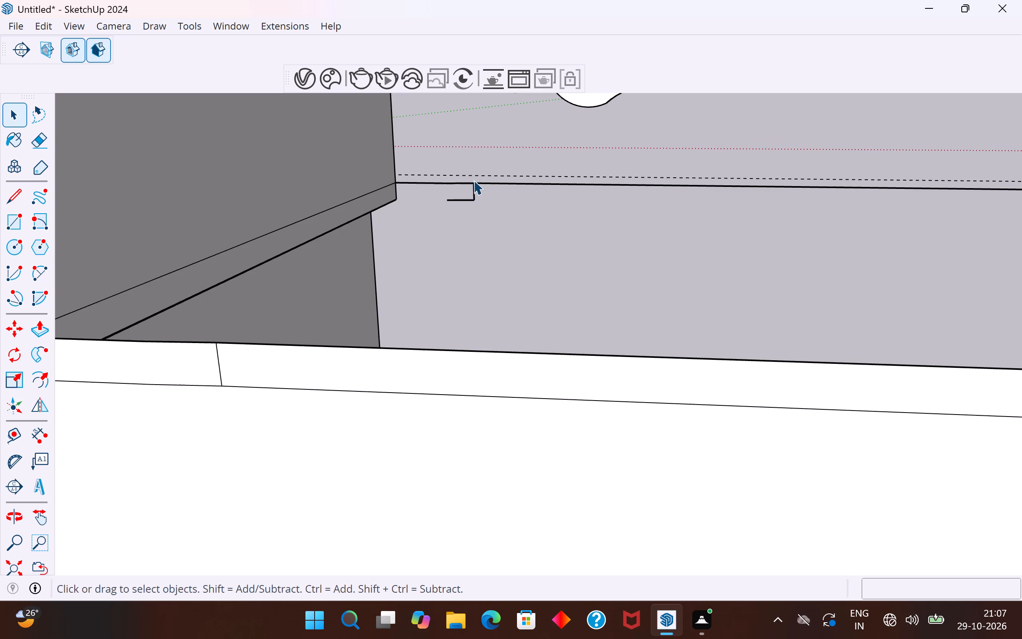
middle_drag(468, 199, 481, 228)
drag(477, 185, 435, 214)
key(Delete)
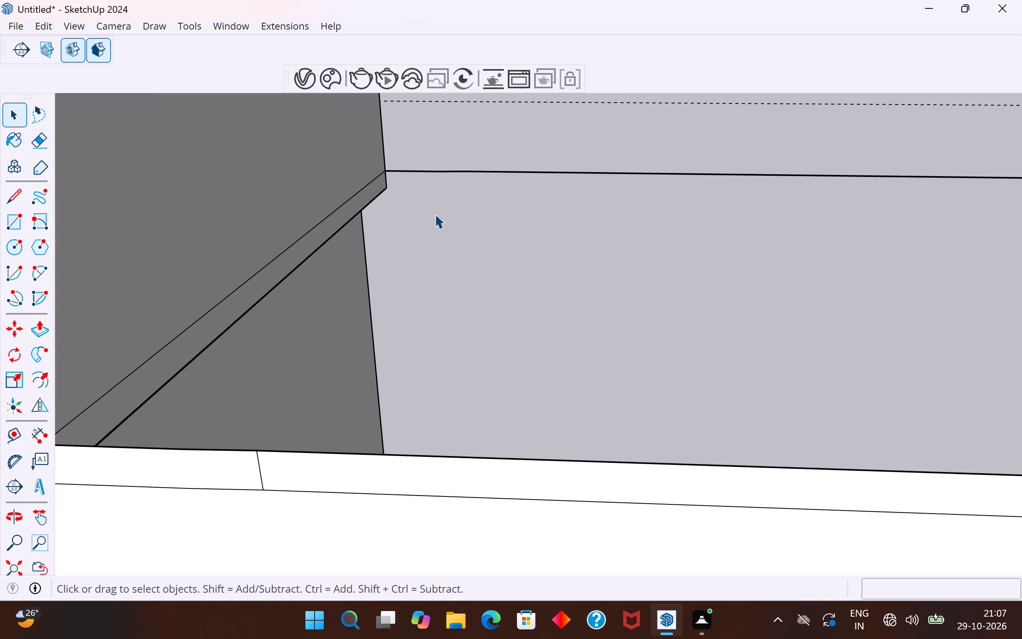
Erase the short stray line crossing the narrow front strip of the cabinet's top.
click(260, 479)
key(Delete)
Draw a rectangle about 2' 1 15/16" by 1' across the base cabinet's top opening, from back corner to opposite front corner.
scroll(416, 323, down, 8)
middle_drag(440, 343, 502, 377)
scroll(550, 321, up, 4)
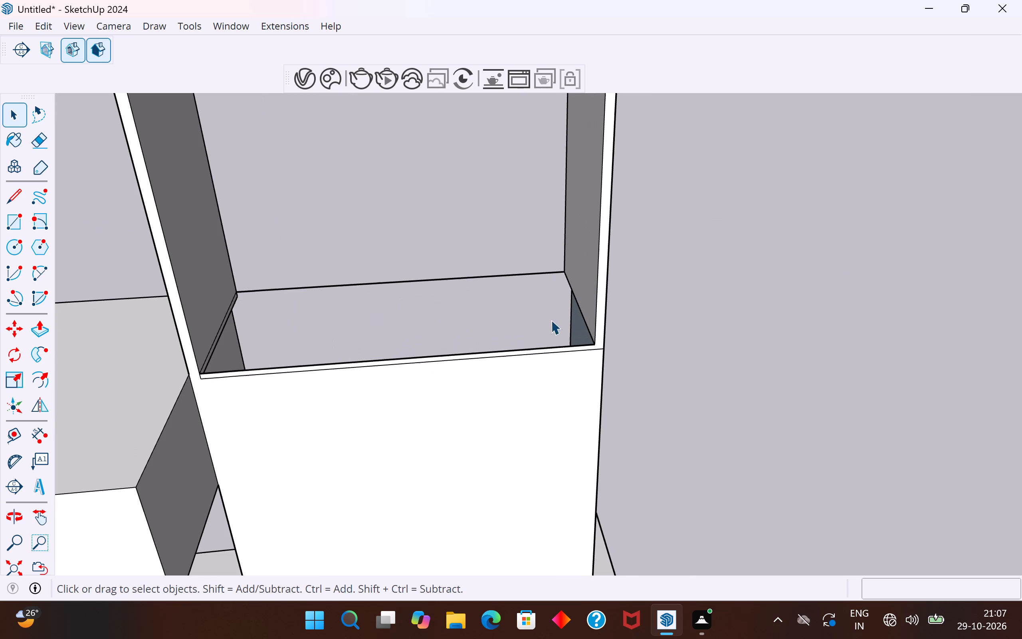
click(24, 218)
scroll(259, 309, up, 2)
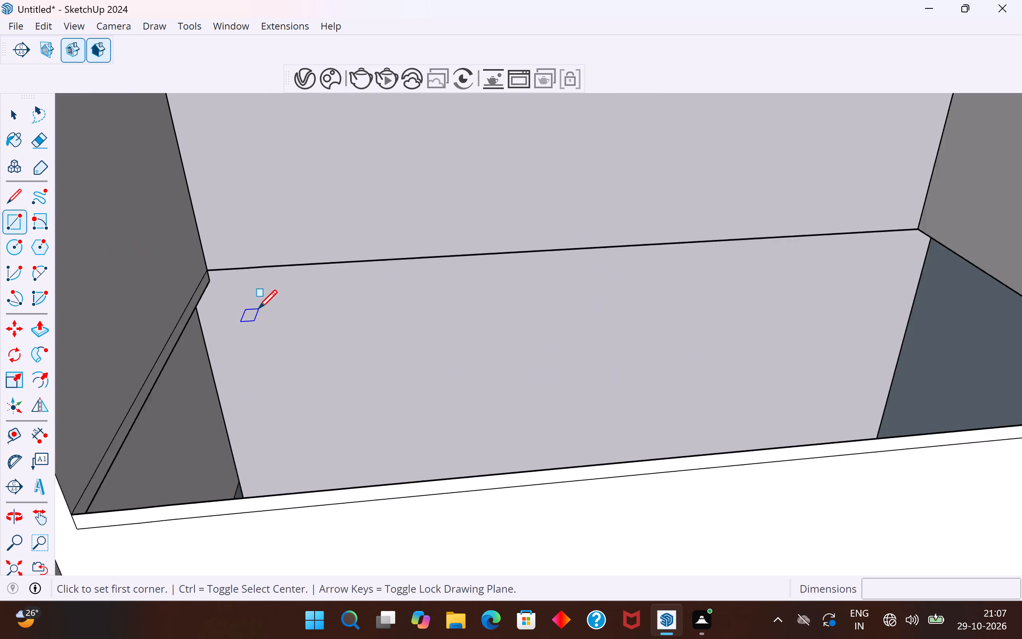
scroll(258, 308, up, 2)
click(178, 248)
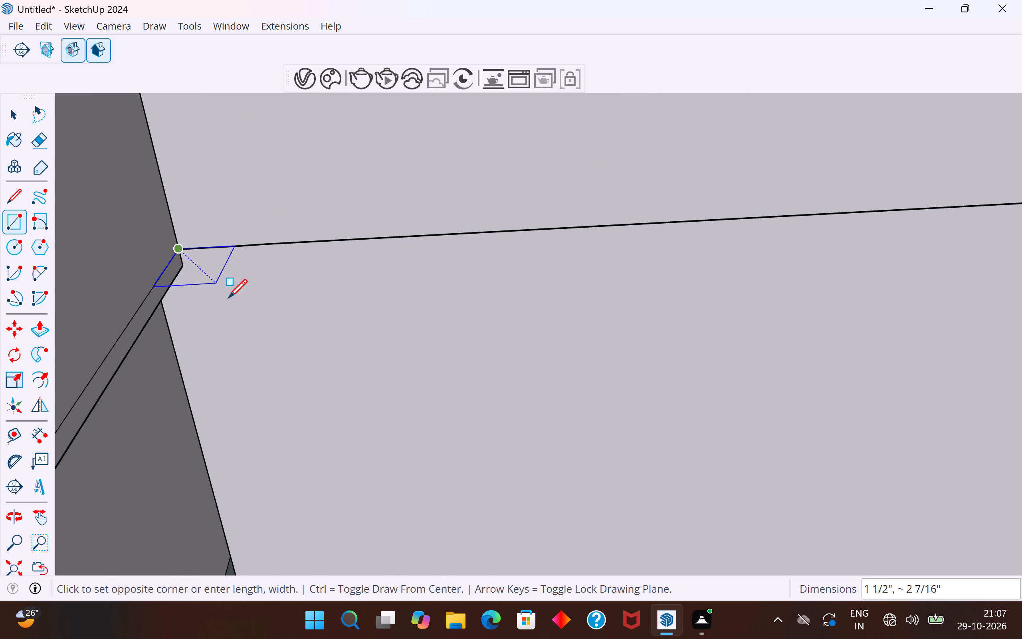
scroll(232, 307, down, 5)
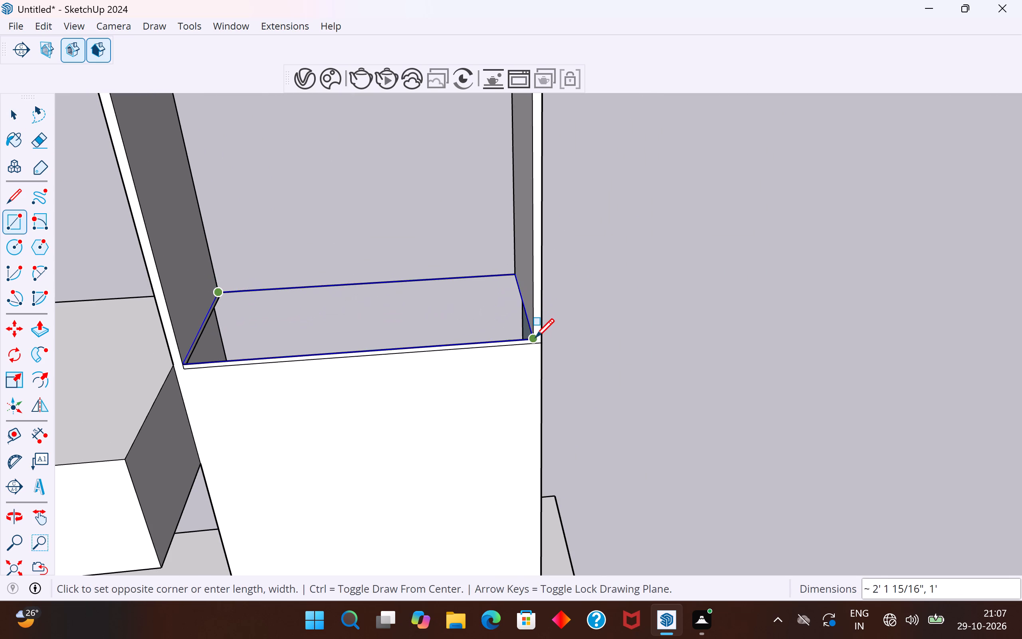
click(535, 337)
Delete the front and back faces closing off the shelf compartment above the base cabinet.
click(18, 122)
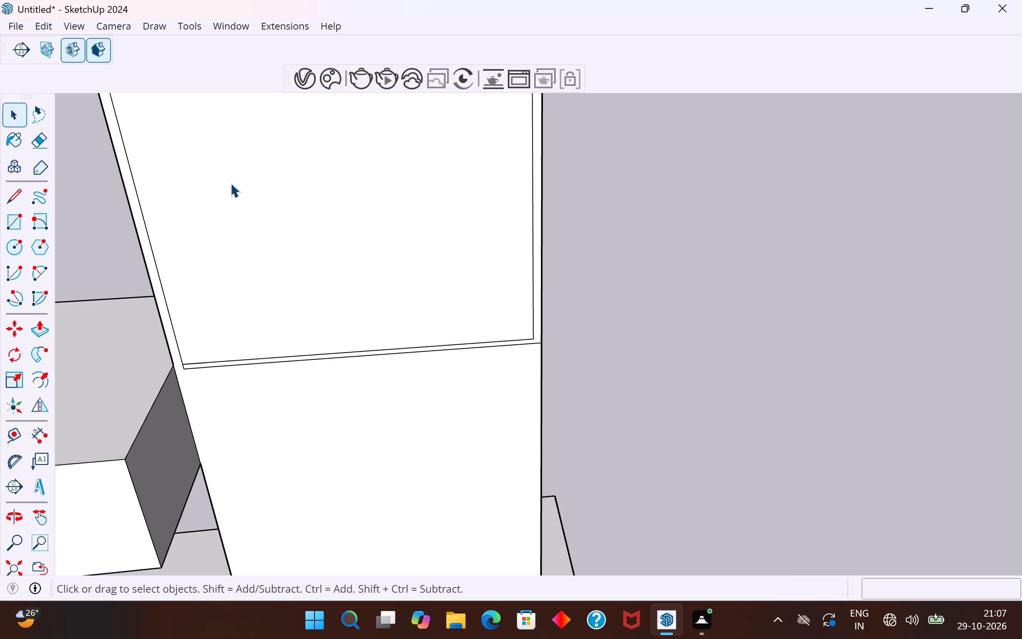
click(277, 194)
key(Delete)
click(277, 194)
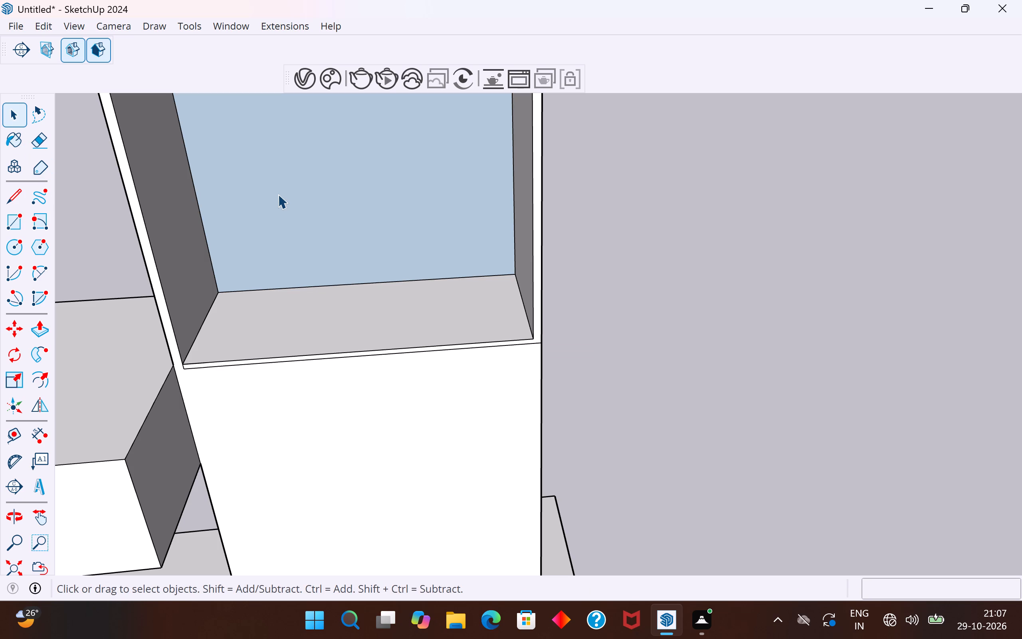
key(Delete)
Examine the shelf unit, base cabinet, floating desk and wardrobe from several sides.
scroll(278, 194, down, 5)
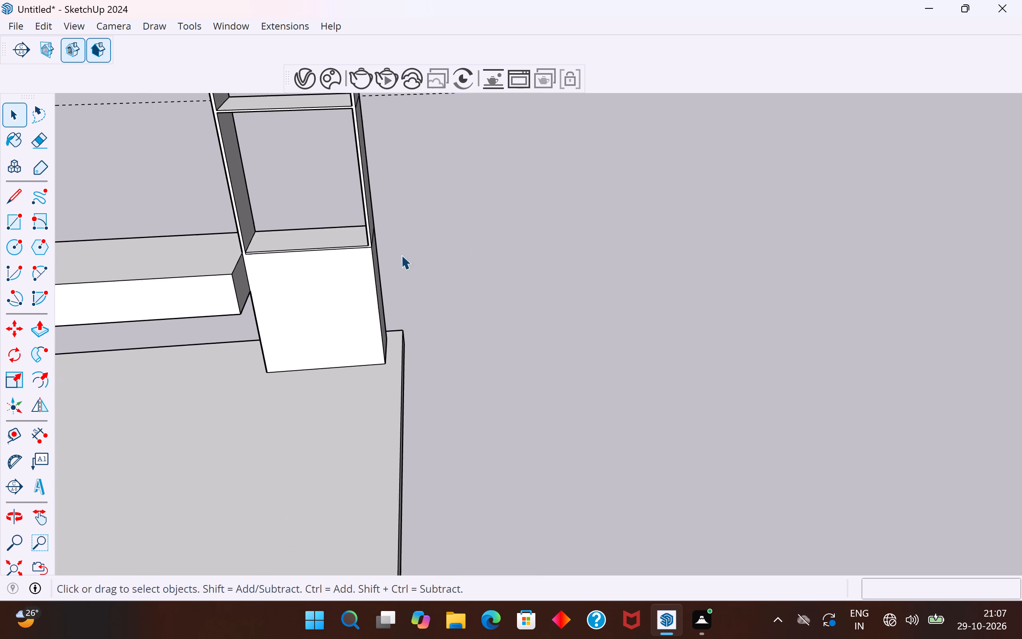
middle_drag(386, 260, 0, 214)
scroll(646, 262, down, 4)
middle_drag(660, 277, 239, 204)
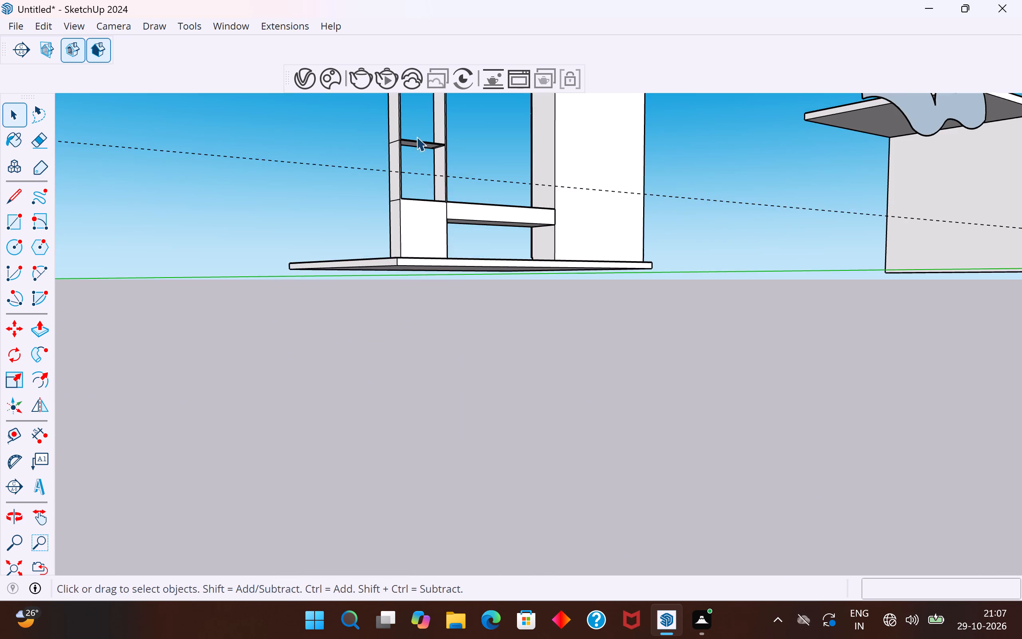
scroll(415, 113, up, 11)
middle_drag(457, 180, 463, 248)
scroll(495, 216, down, 6)
middle_drag(456, 295, 972, 343)
middle_drag(566, 393, 676, 393)
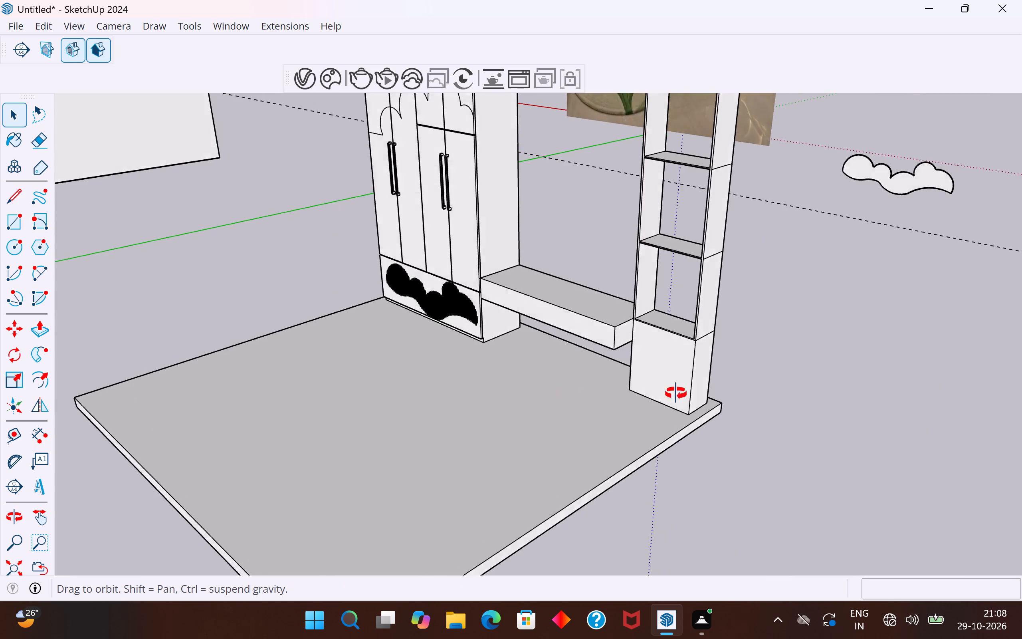
middle_drag(676, 393, 766, 340)
scroll(633, 286, up, 3)
middle_drag(636, 286, 640, 289)
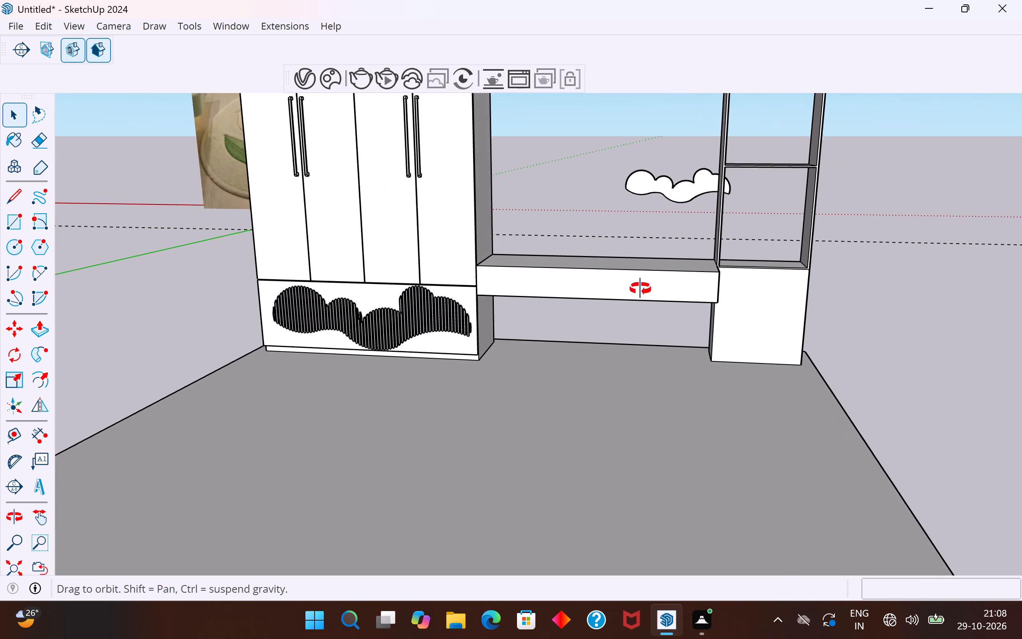
middle_drag(640, 289, 686, 308)
scroll(643, 294, up, 2)
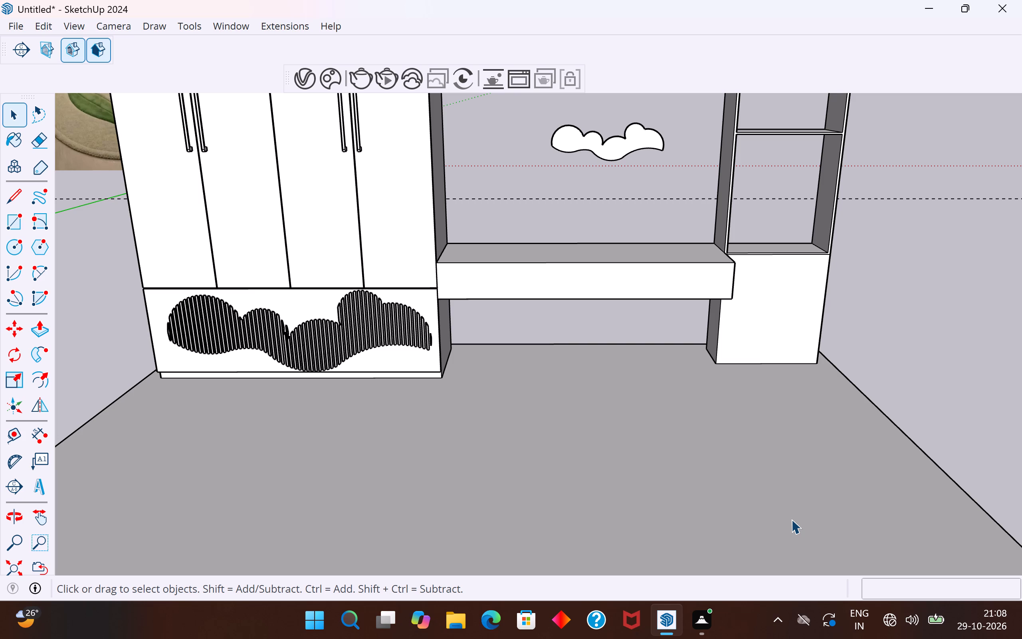
scroll(724, 400, down, 5)
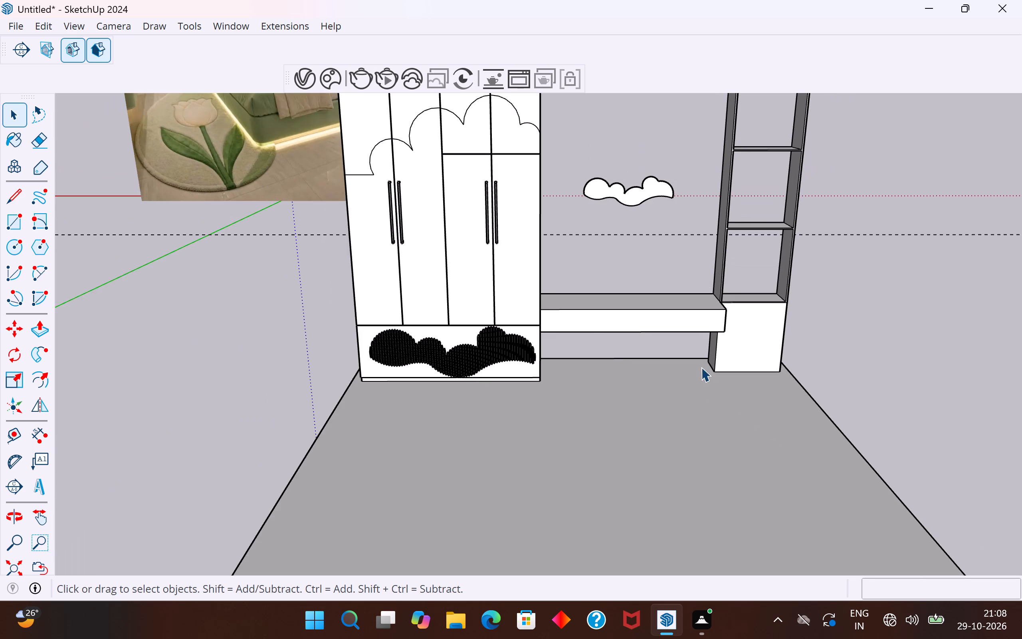
middle_drag(691, 366, 460, 321)
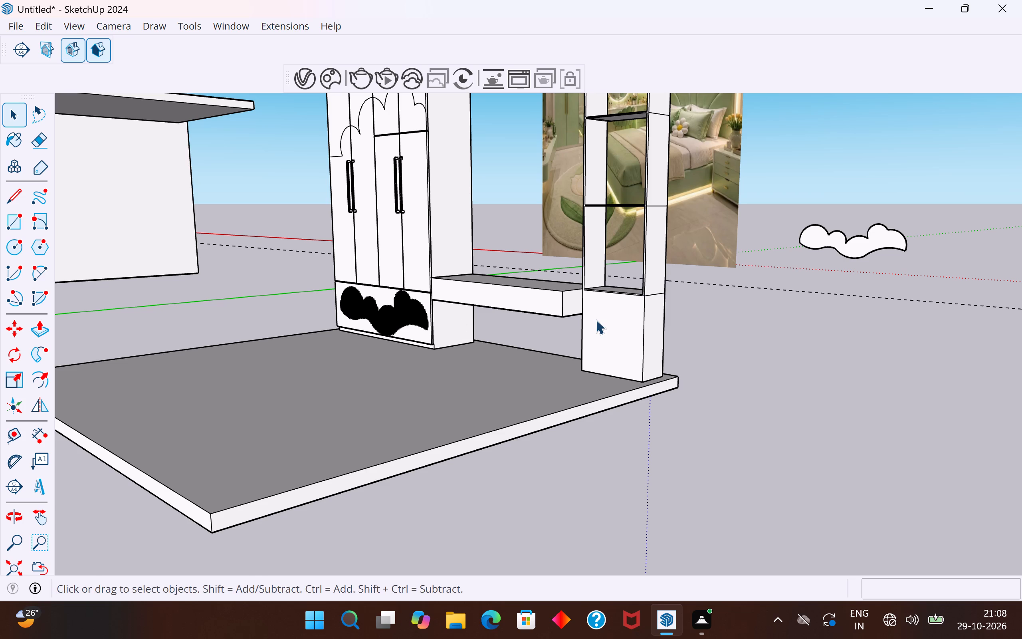
middle_drag(588, 315, 533, 343)
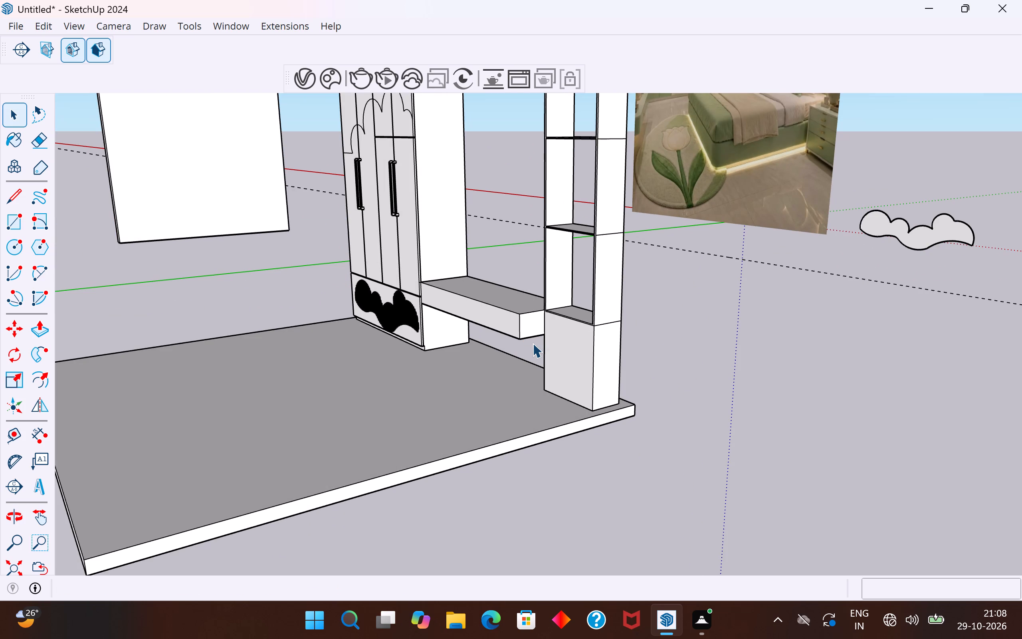
middle_drag(472, 343, 511, 406)
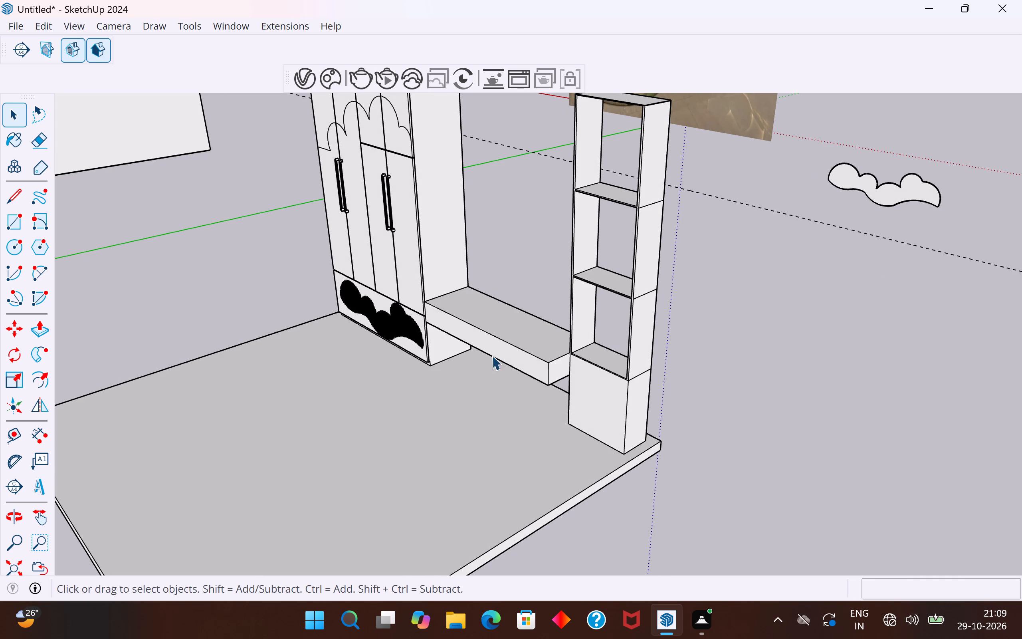
Move the whole floating desk slab, with all its faces and edges, straight down about 1' 9" onto the floor beside the wardrobe.
triple_click(506, 349)
middle_drag(506, 349, 584, 325)
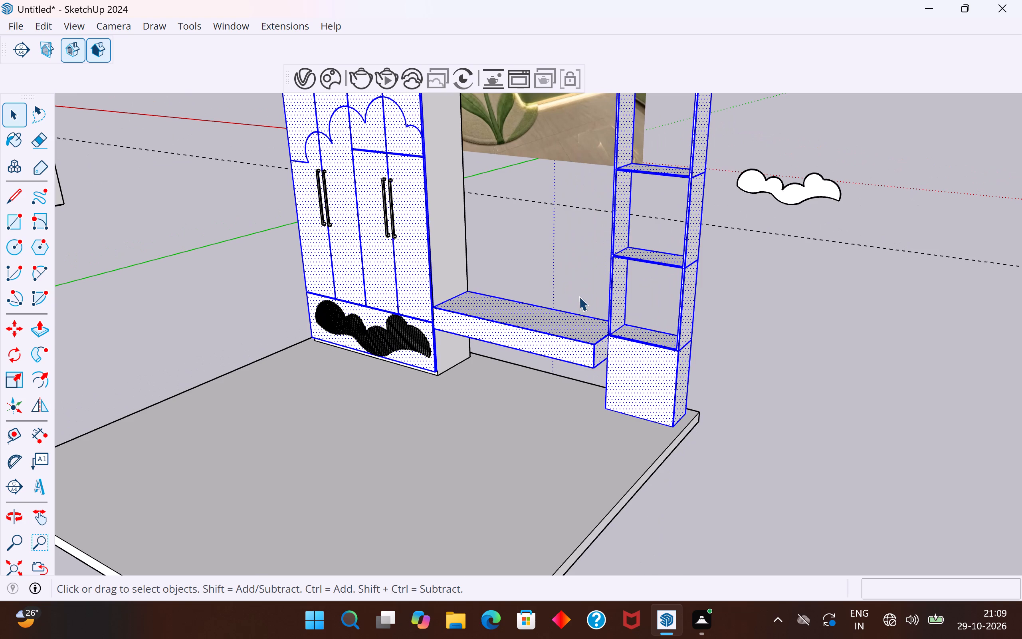
drag(579, 296, 551, 361)
middle_drag(551, 361, 503, 333)
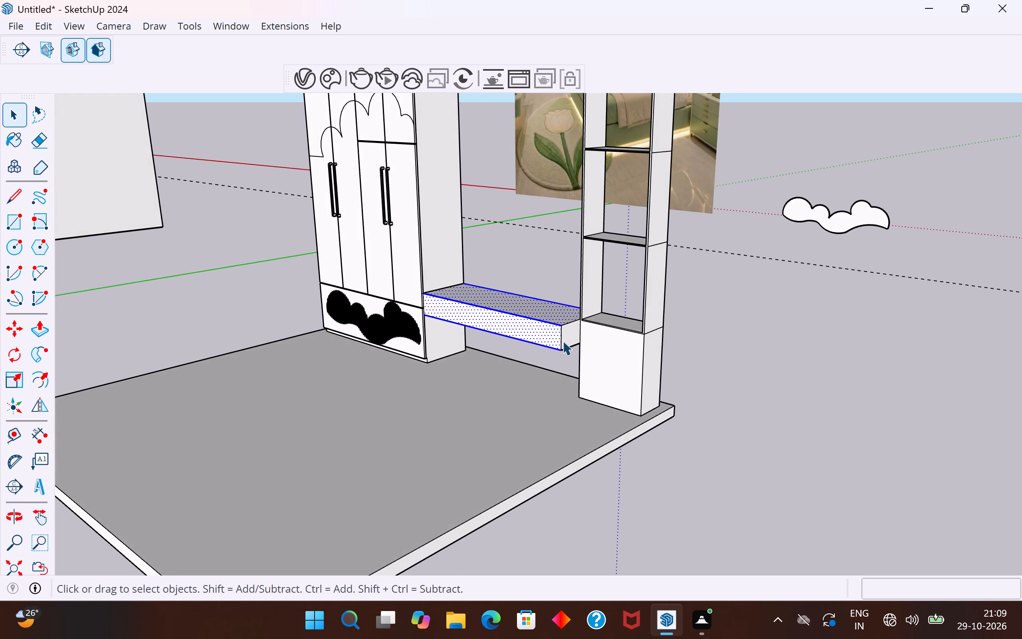
scroll(563, 338, up, 3)
shift+click(569, 338)
middle_drag(450, 339, 479, 339)
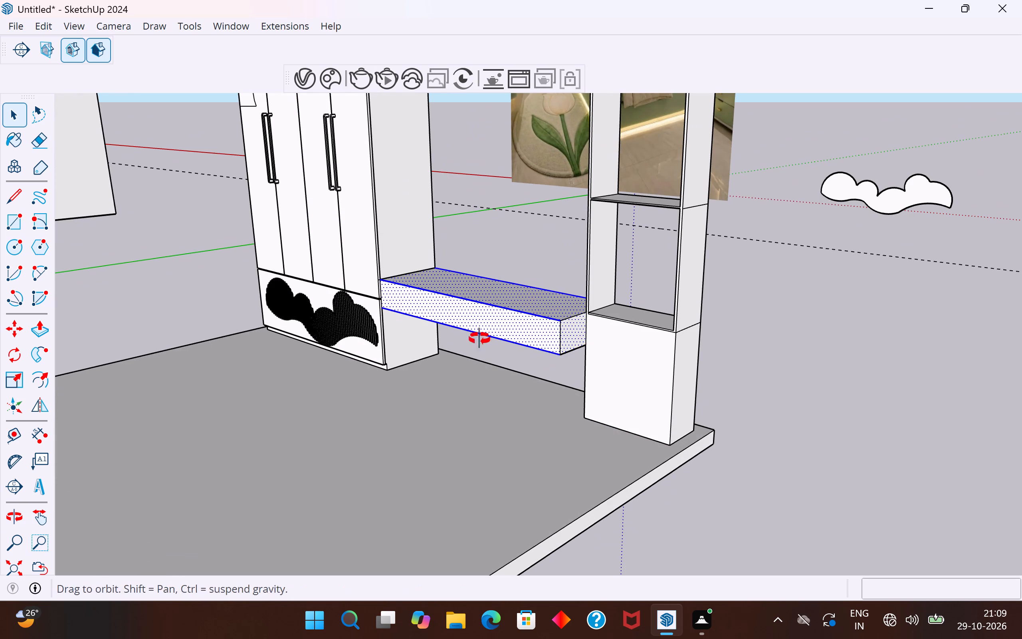
middle_drag(479, 339, 535, 335)
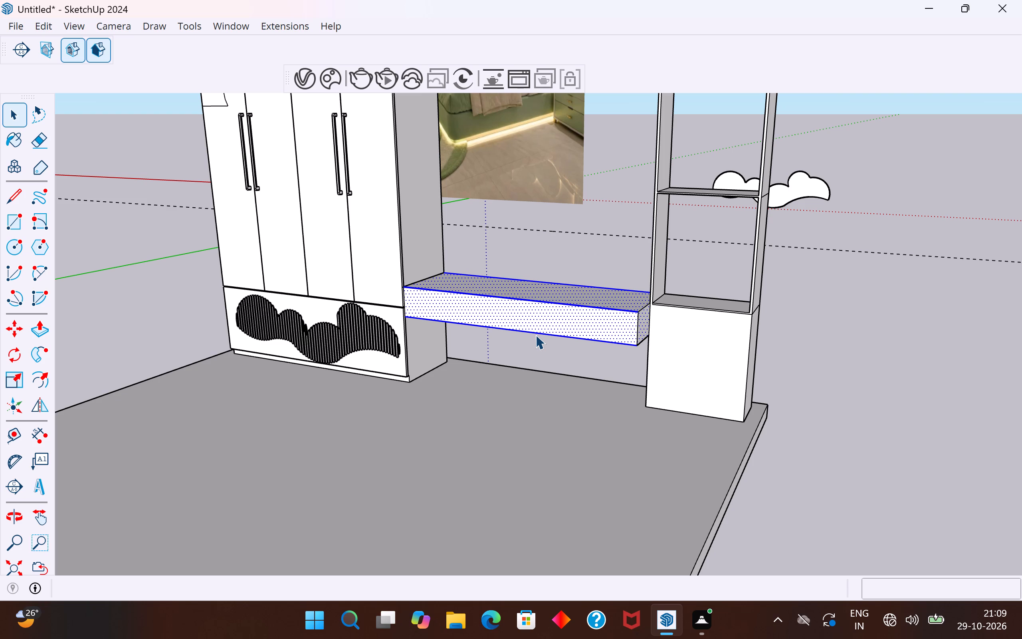
scroll(530, 298, up, 1)
scroll(412, 326, up, 2)
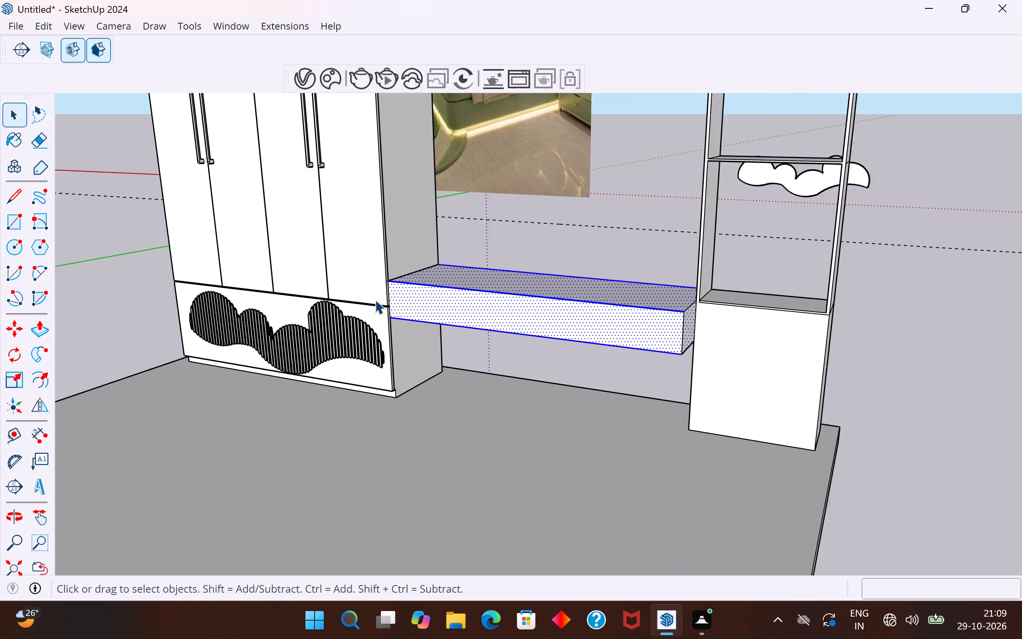
scroll(375, 300, up, 20)
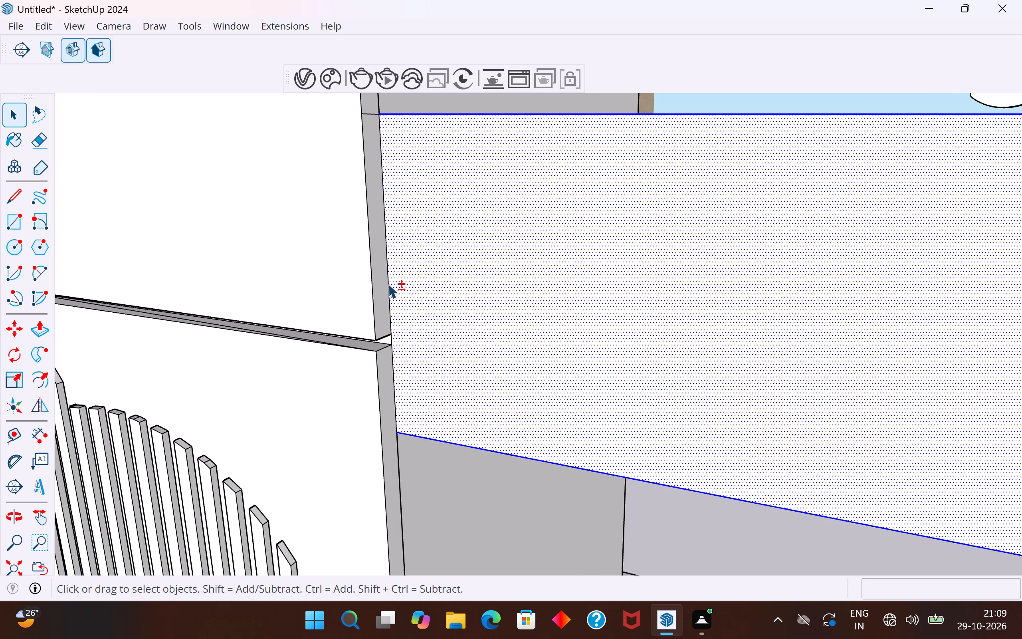
shift+click(388, 284)
ctrl+click(389, 269)
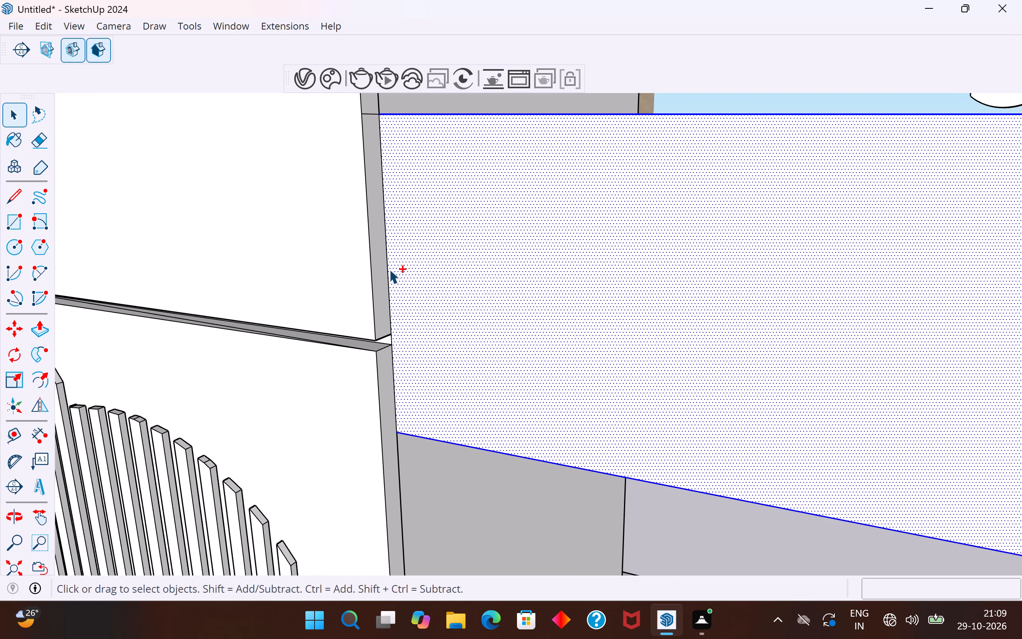
shift+click(388, 268)
scroll(365, 321, down, 6)
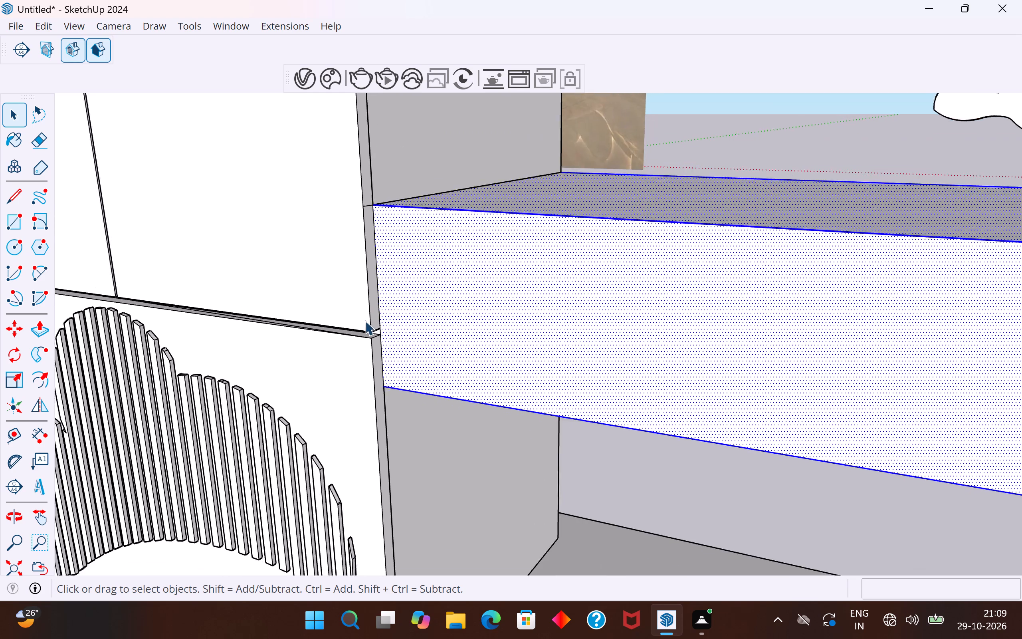
scroll(365, 321, down, 19)
scroll(610, 344, up, 2)
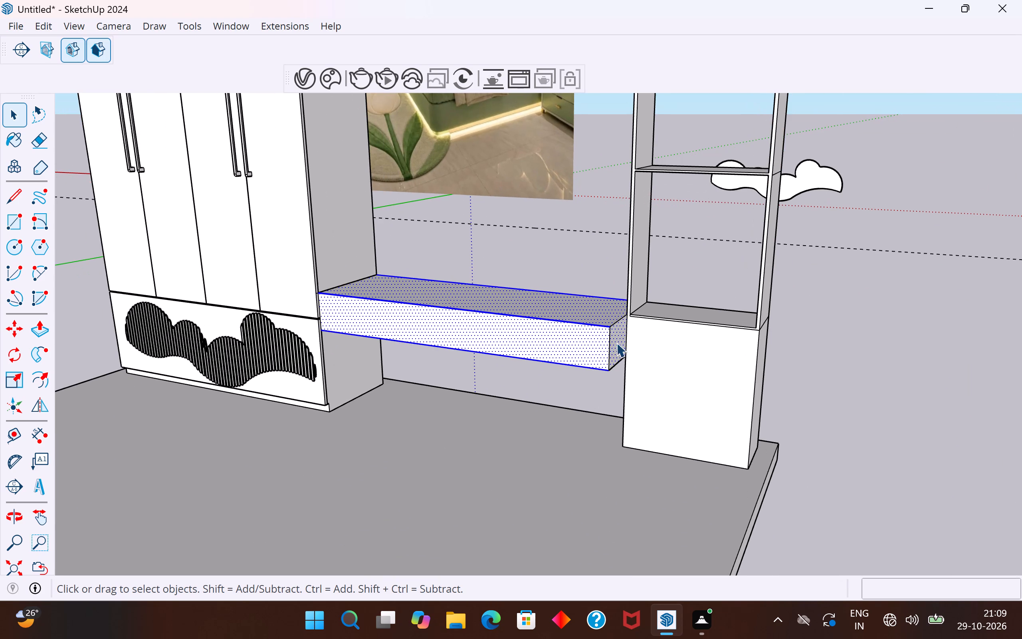
shift+click(610, 345)
shift+click(616, 322)
shift+click(617, 363)
scroll(730, 339, up, 1)
middle_drag(720, 341, 27, 386)
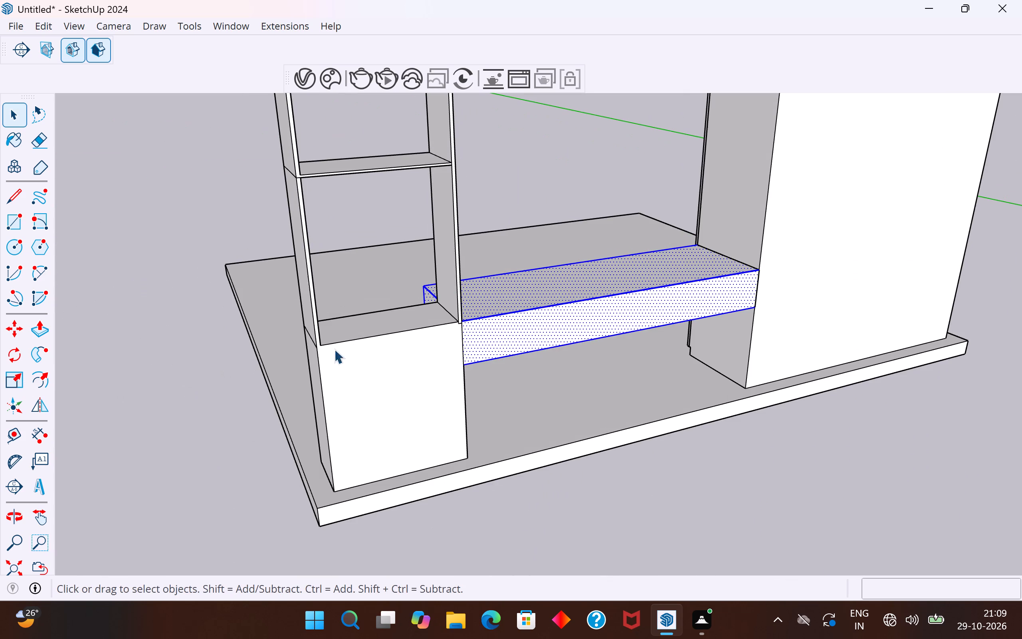
scroll(761, 270, up, 8)
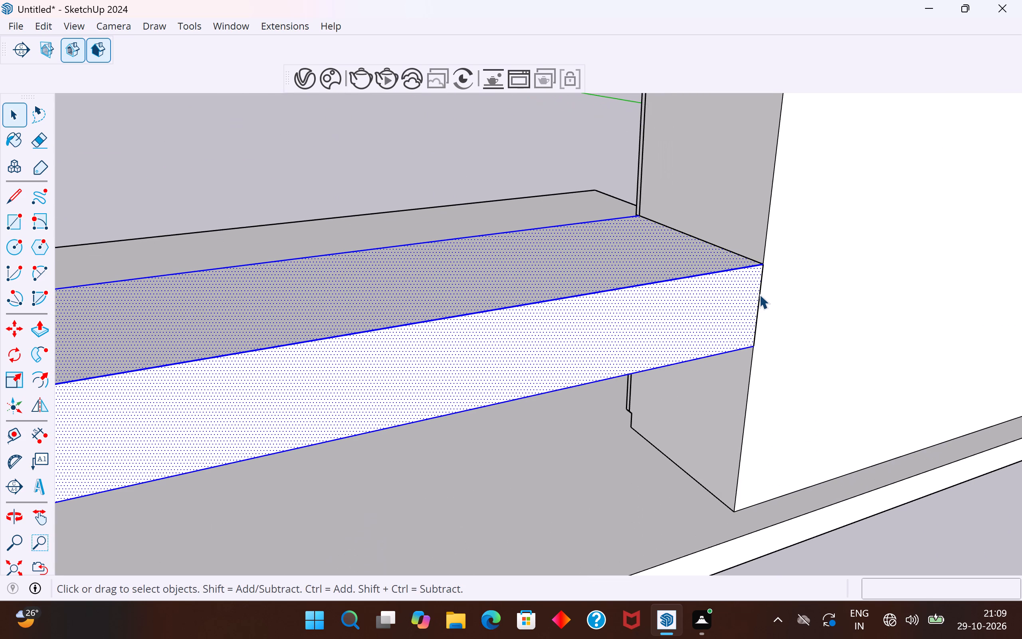
shift+click(759, 294)
shift+click(748, 255)
scroll(753, 252, down, 5)
key(m)
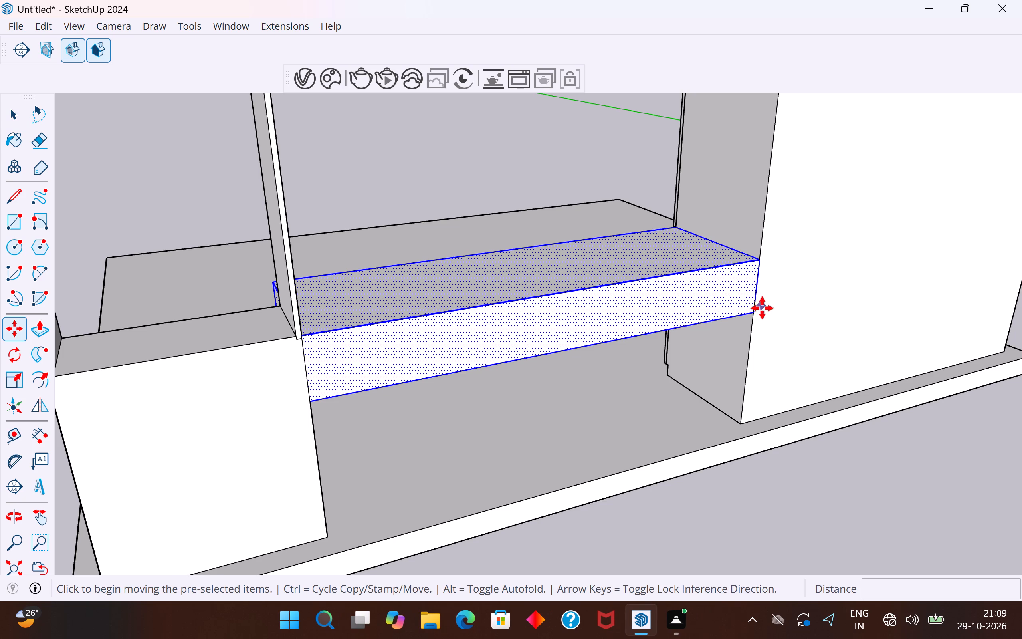
click(754, 314)
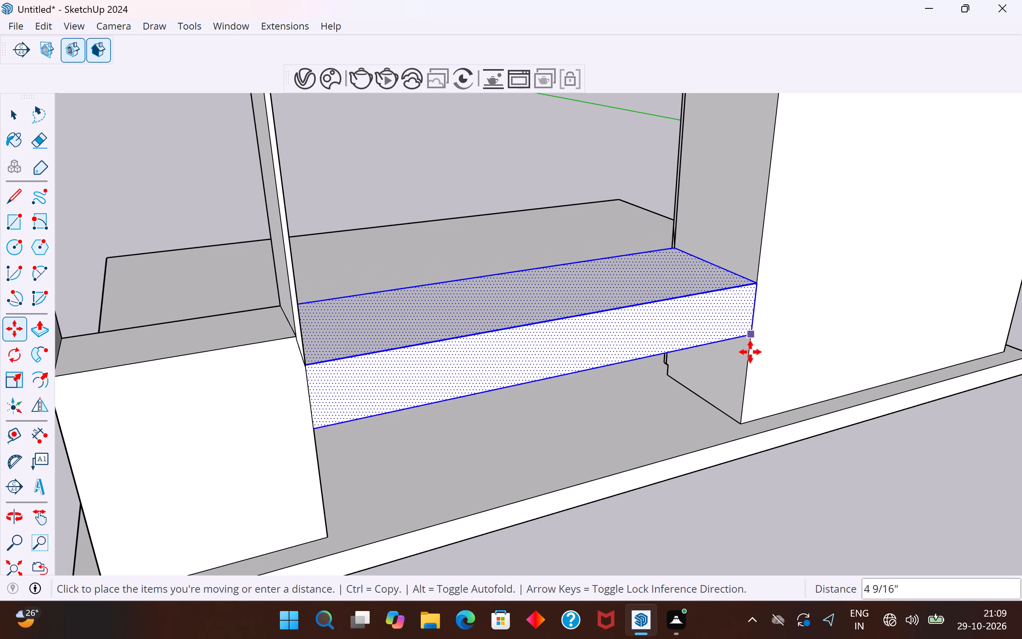
click(747, 430)
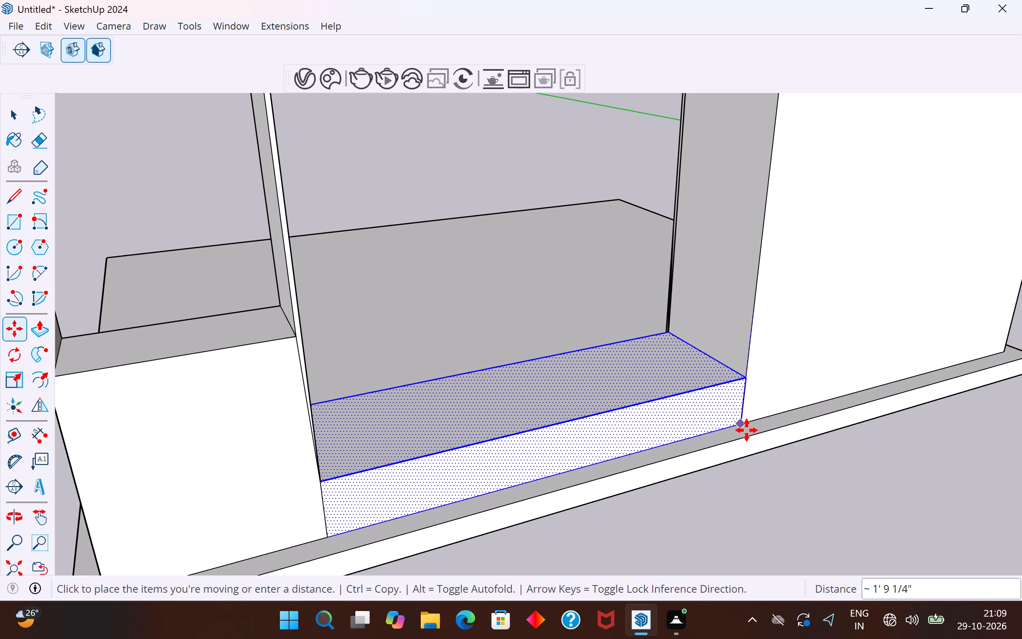
Copy the slab vertically upward by 77 cm from its bottom back corner at the wardrobe.
click(741, 423)
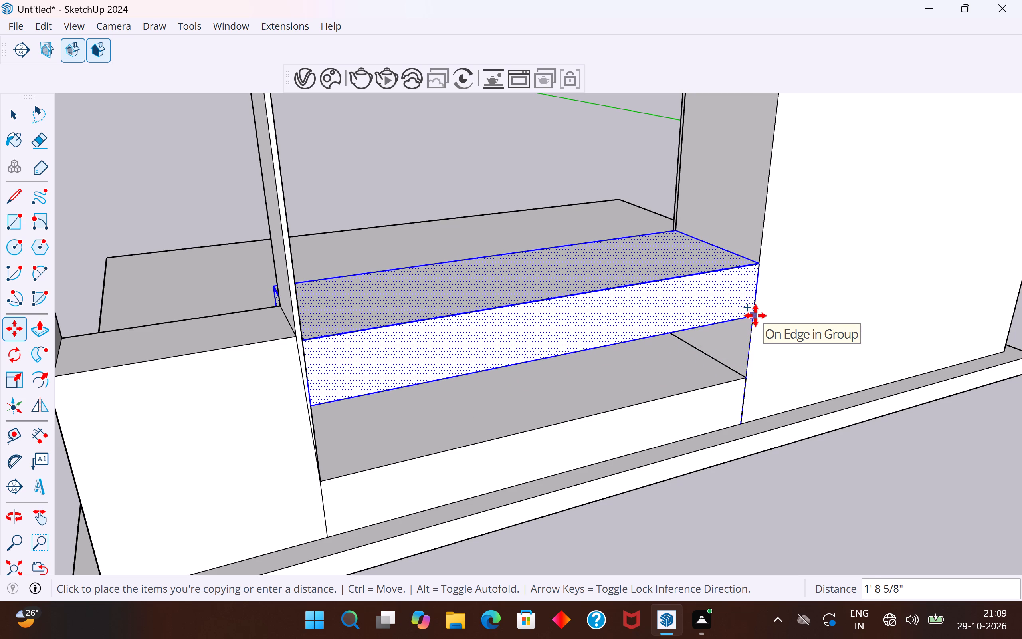
text(77)
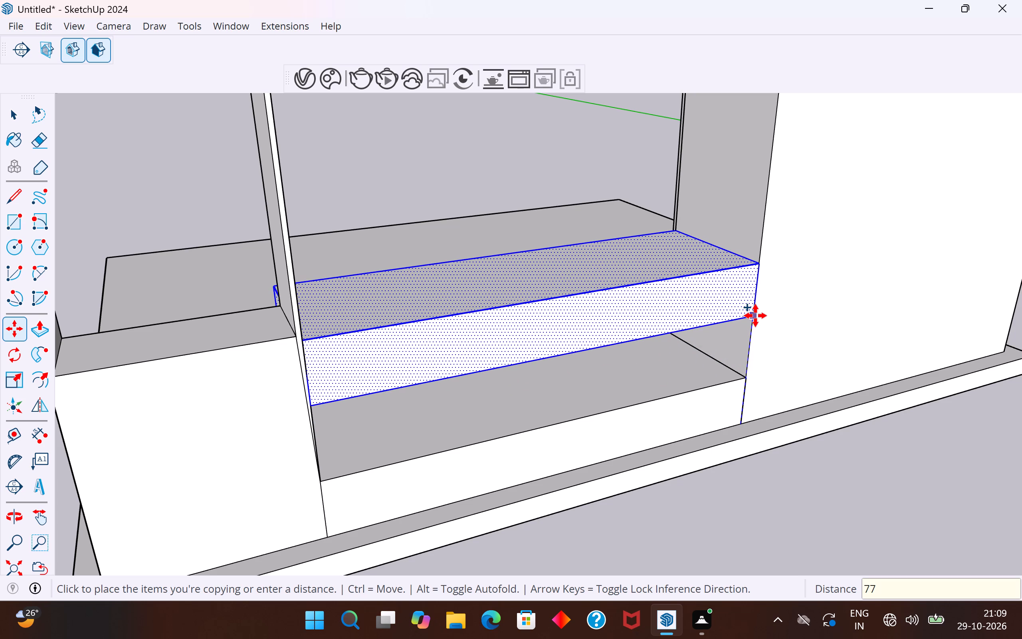
key(c)
key(m)
key(Return)
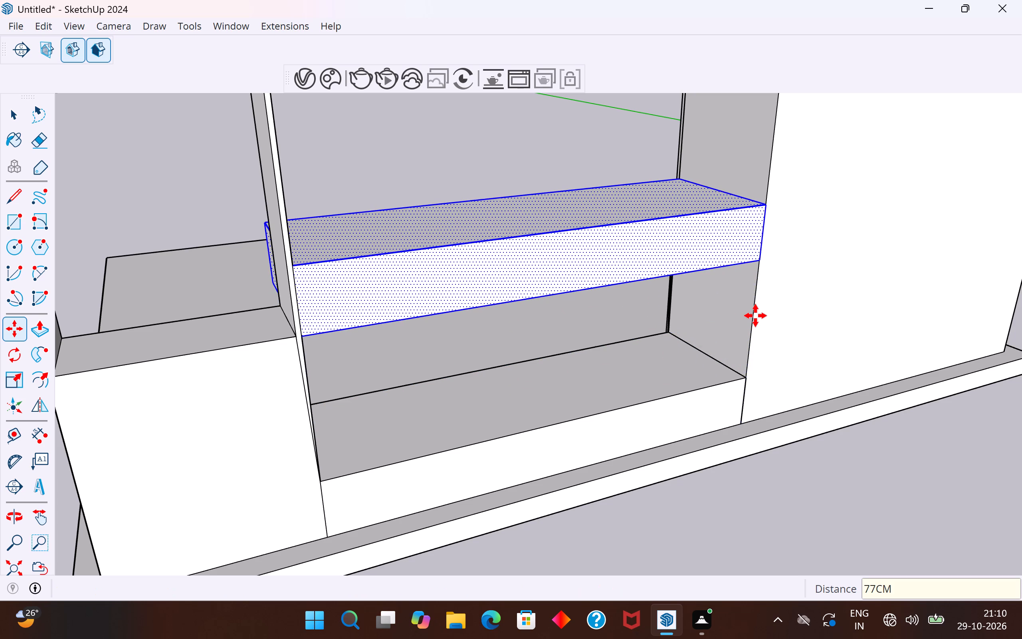
click(12, 111)
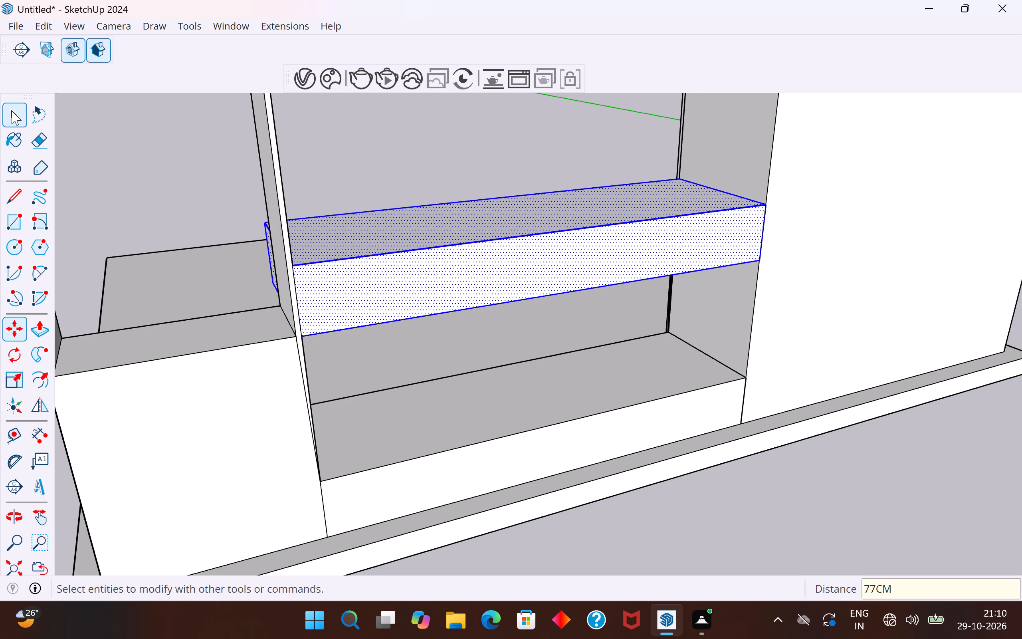
Push the front face of the lower slab back 11" to line up with the shelf unit's base cabinet.
middle_drag(514, 299, 973, 260)
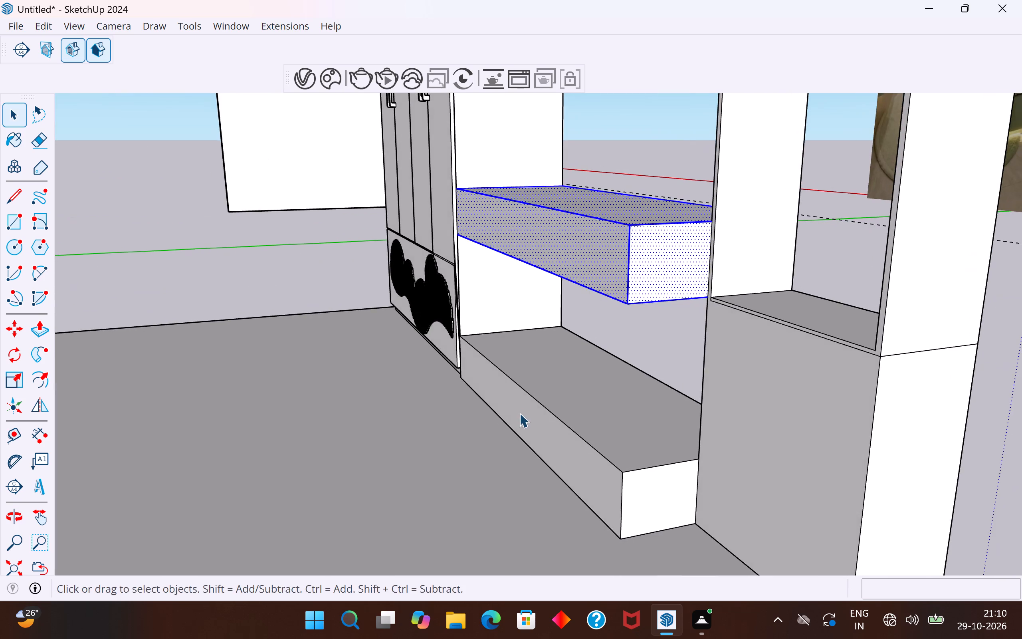
middle_drag(521, 416, 834, 478)
scroll(605, 383, down, 4)
middle_drag(613, 392, 693, 359)
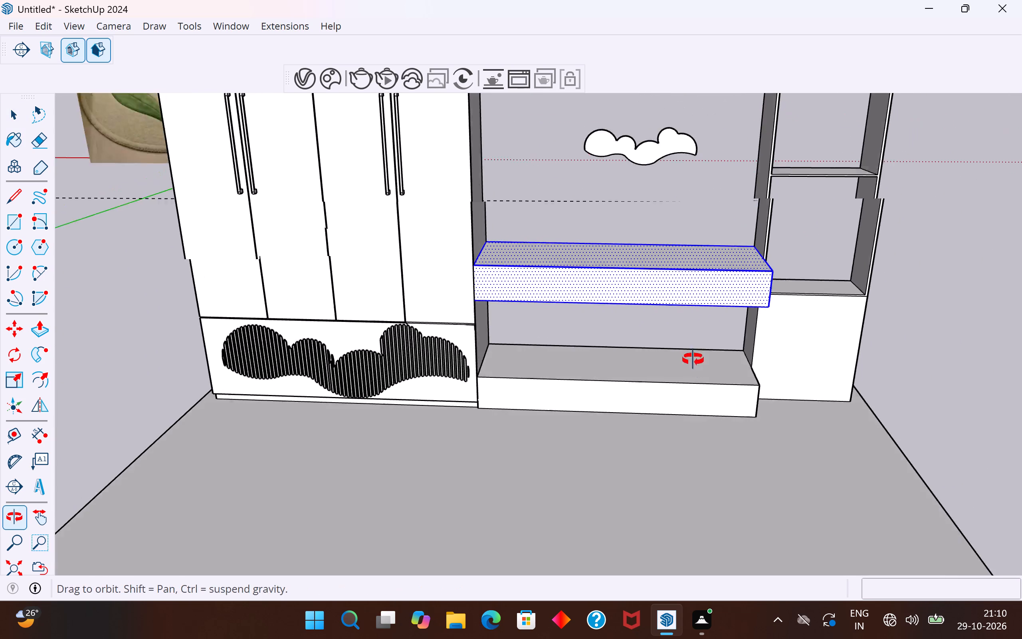
middle_drag(693, 359, 707, 361)
click(702, 388)
middle_drag(814, 388, 395, 318)
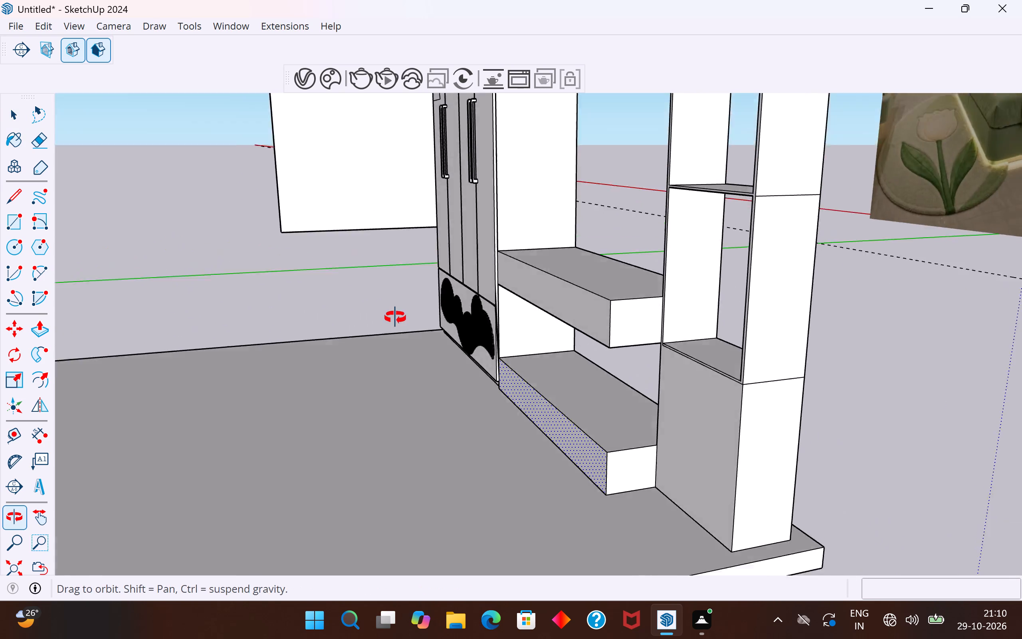
middle_drag(395, 318, 391, 341)
click(38, 326)
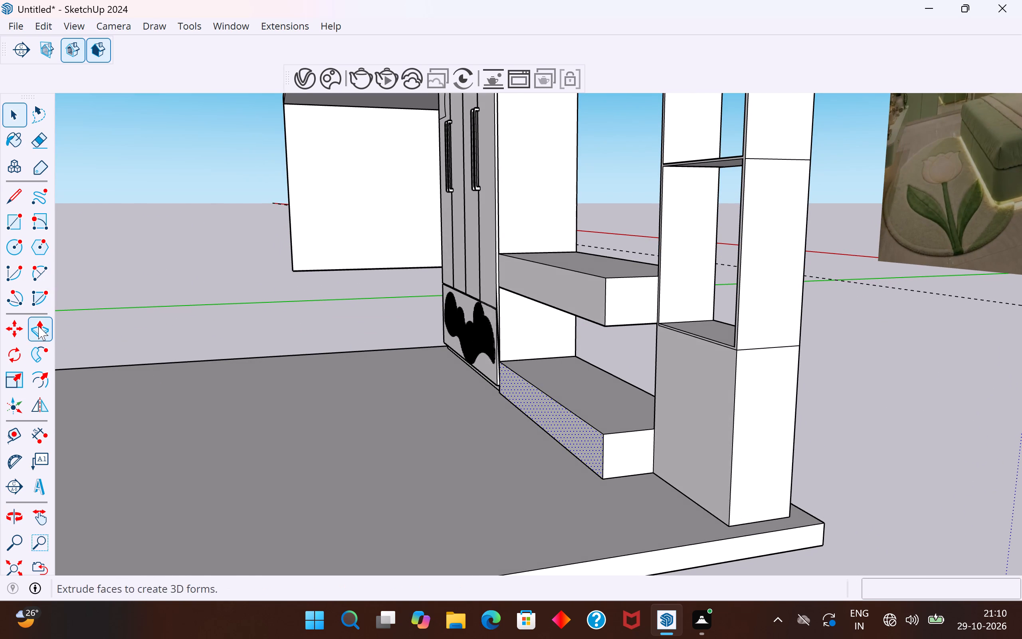
click(542, 413)
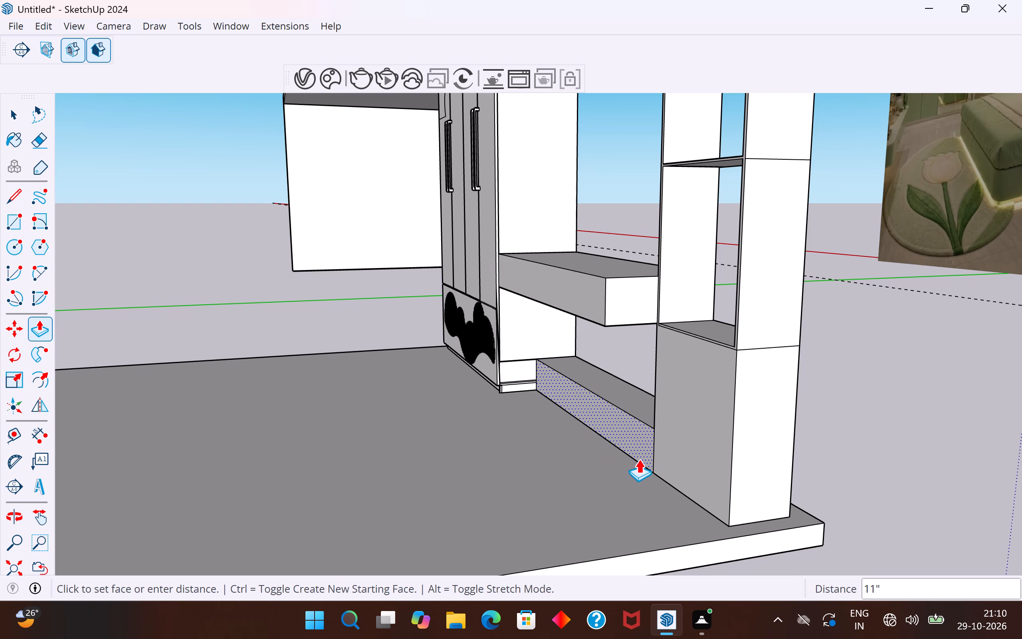
click(641, 459)
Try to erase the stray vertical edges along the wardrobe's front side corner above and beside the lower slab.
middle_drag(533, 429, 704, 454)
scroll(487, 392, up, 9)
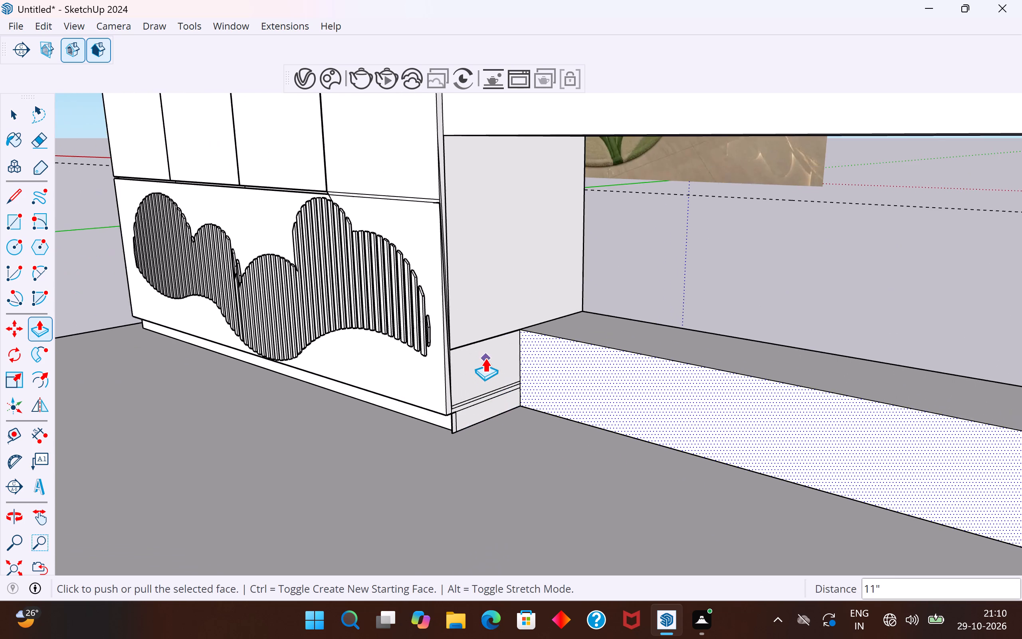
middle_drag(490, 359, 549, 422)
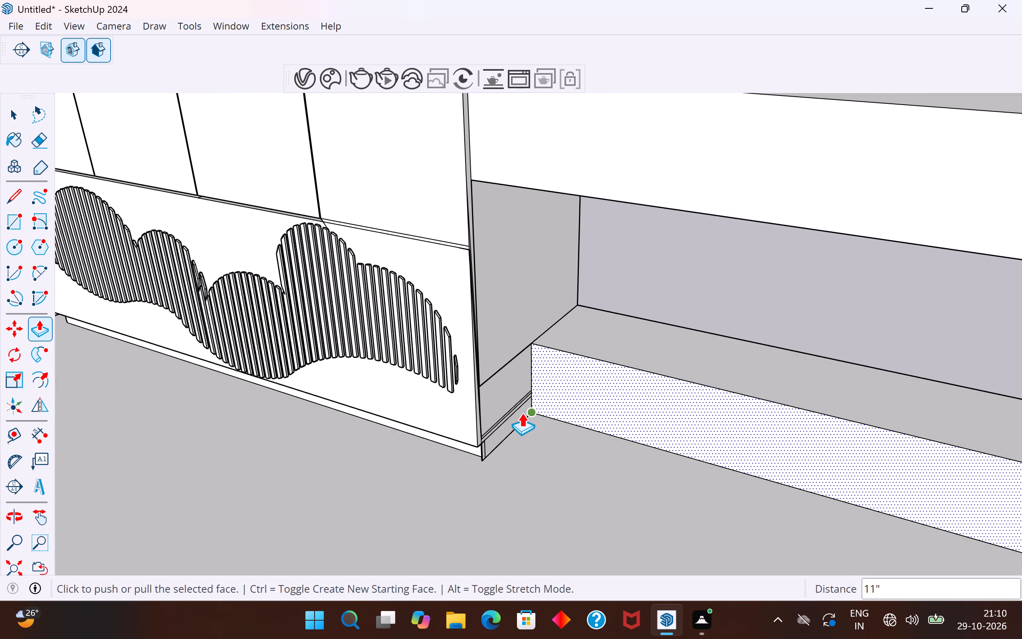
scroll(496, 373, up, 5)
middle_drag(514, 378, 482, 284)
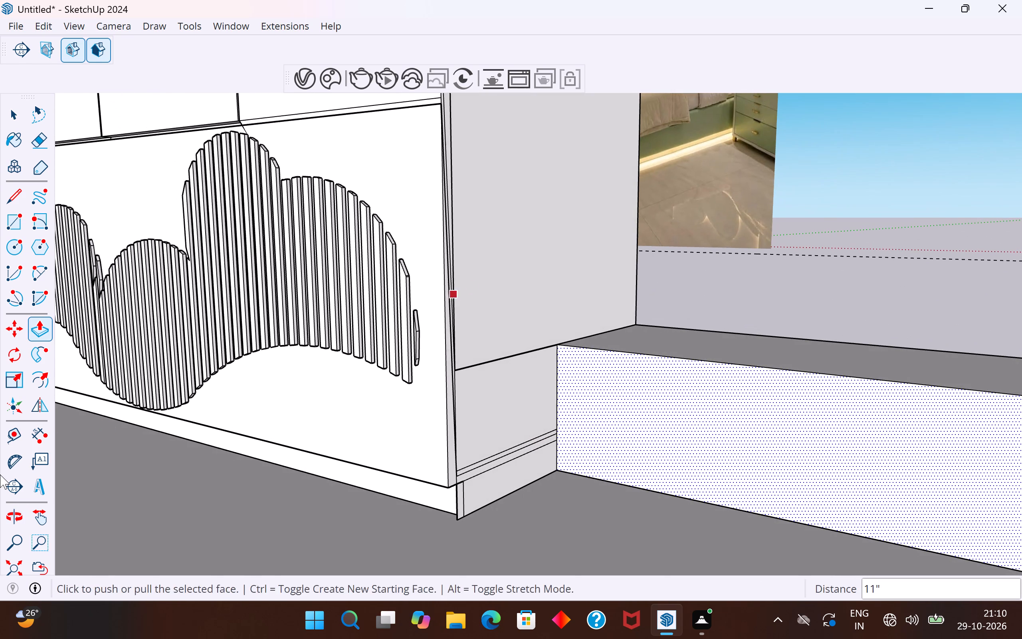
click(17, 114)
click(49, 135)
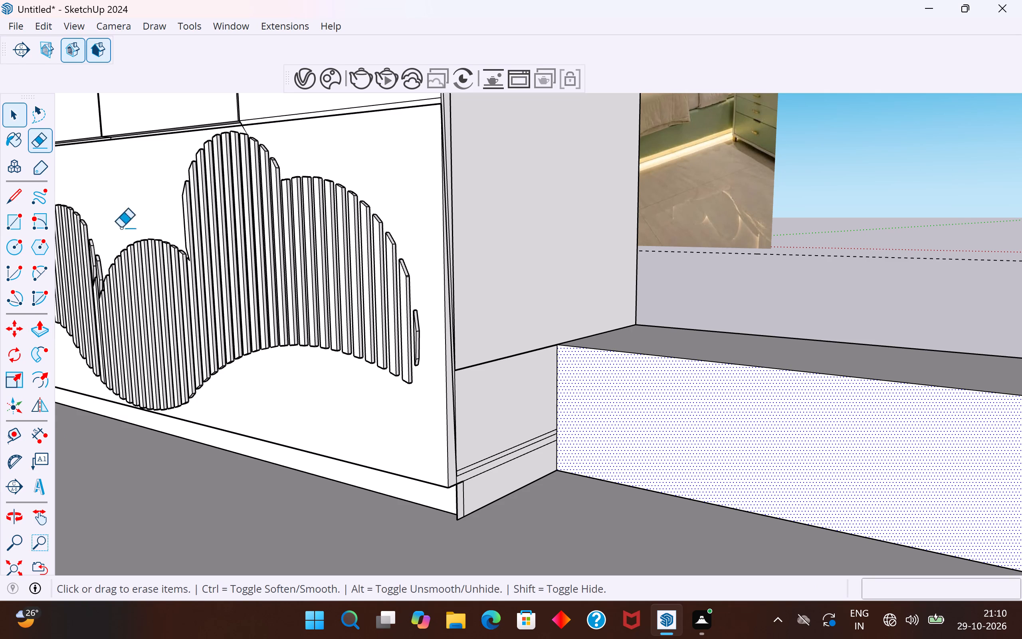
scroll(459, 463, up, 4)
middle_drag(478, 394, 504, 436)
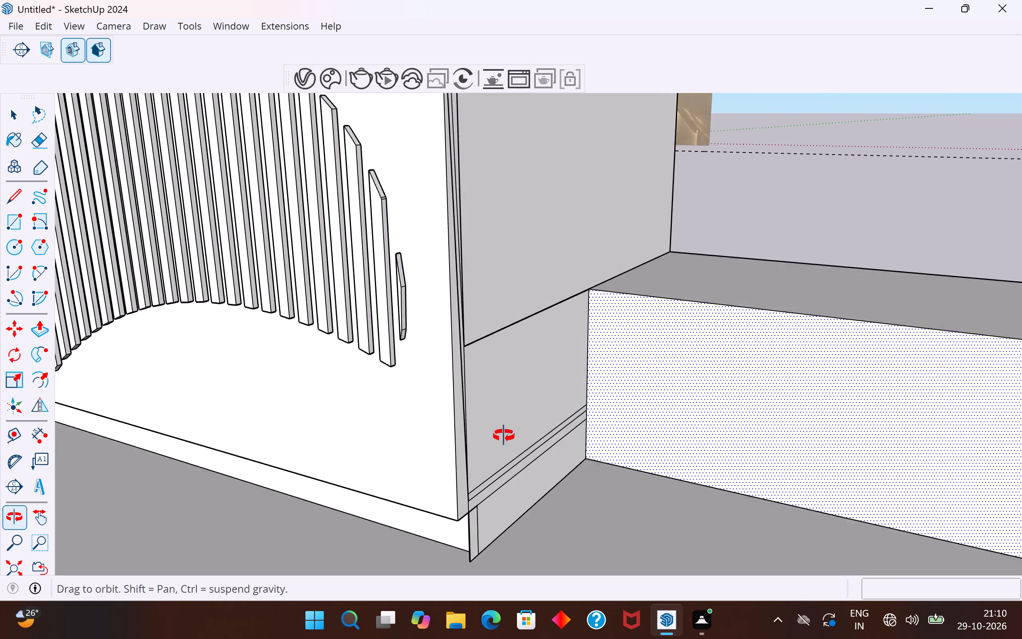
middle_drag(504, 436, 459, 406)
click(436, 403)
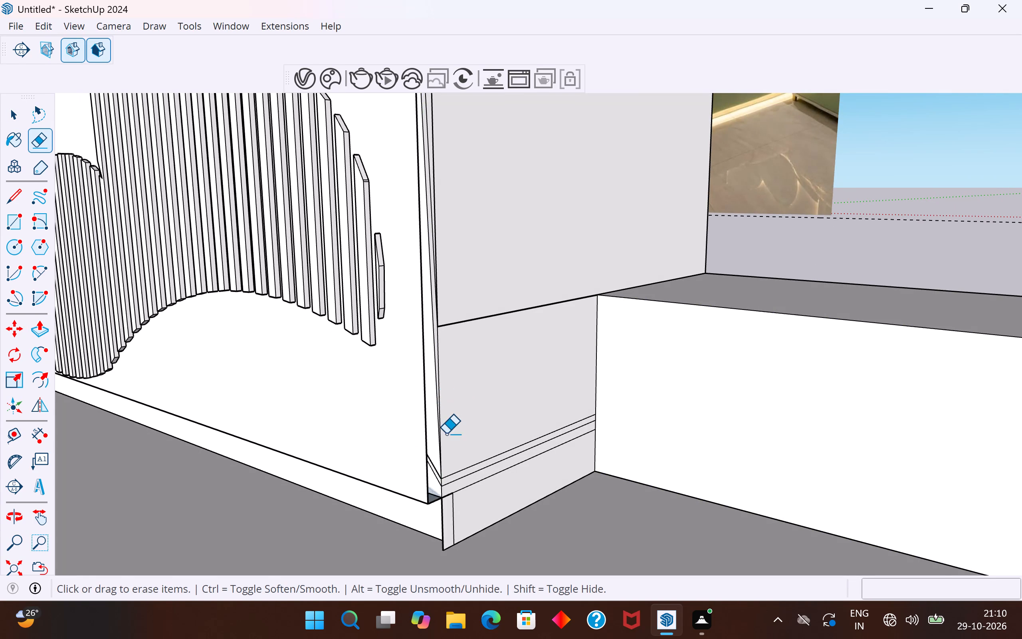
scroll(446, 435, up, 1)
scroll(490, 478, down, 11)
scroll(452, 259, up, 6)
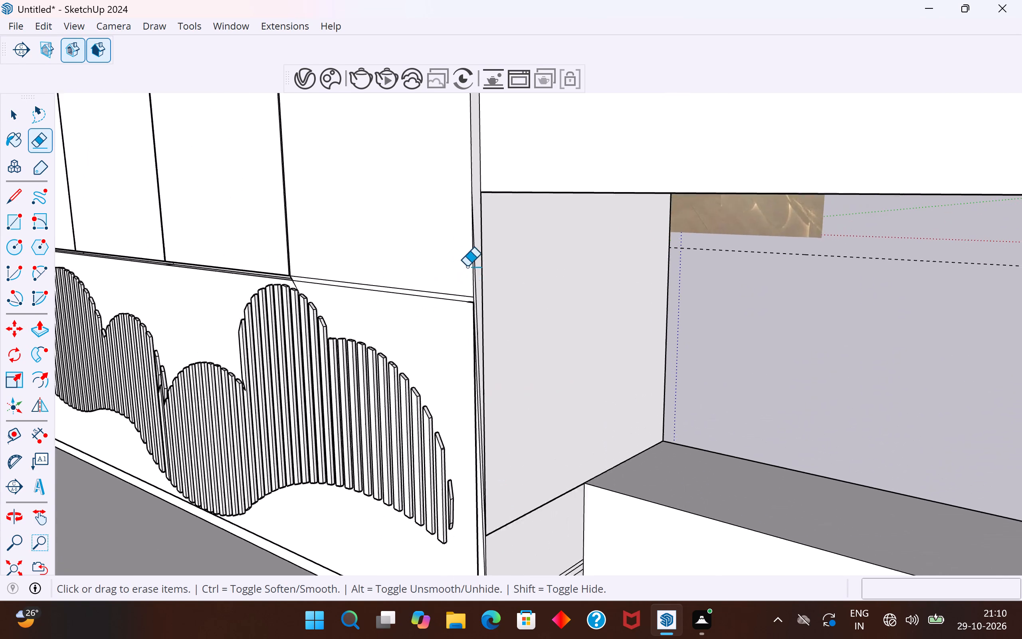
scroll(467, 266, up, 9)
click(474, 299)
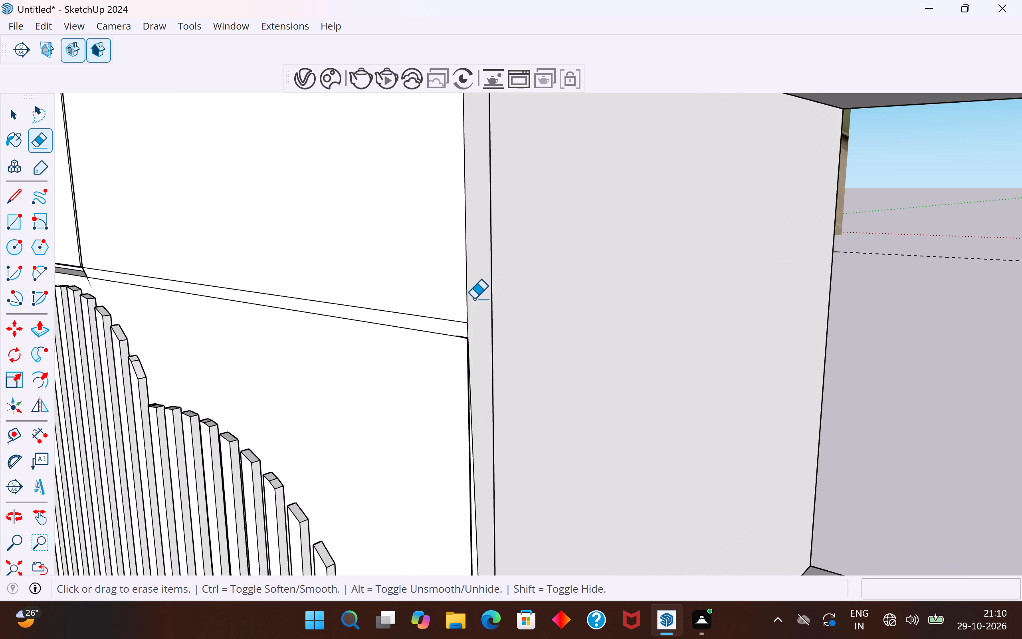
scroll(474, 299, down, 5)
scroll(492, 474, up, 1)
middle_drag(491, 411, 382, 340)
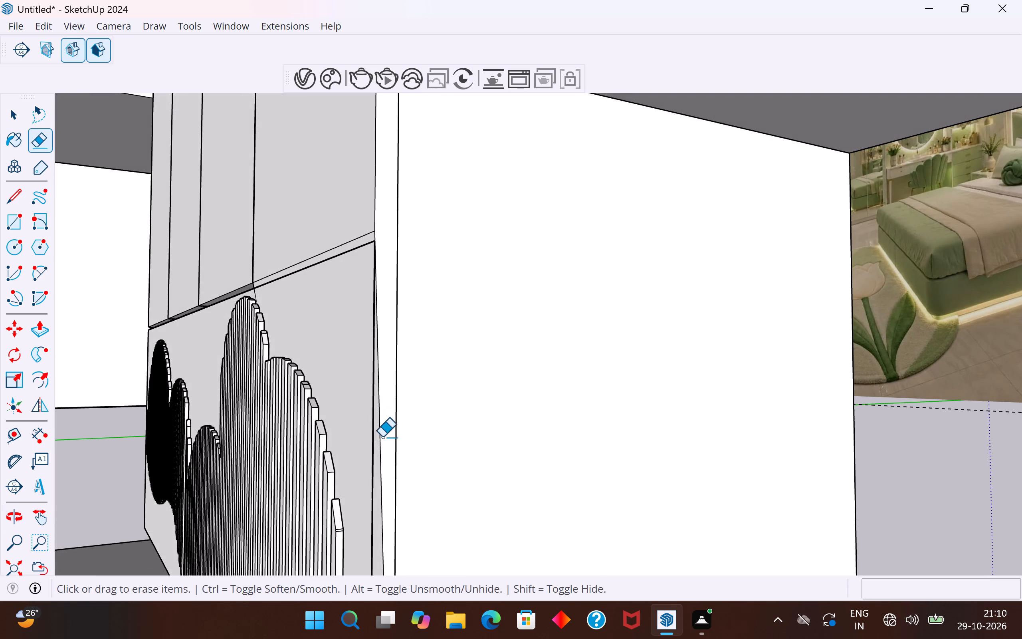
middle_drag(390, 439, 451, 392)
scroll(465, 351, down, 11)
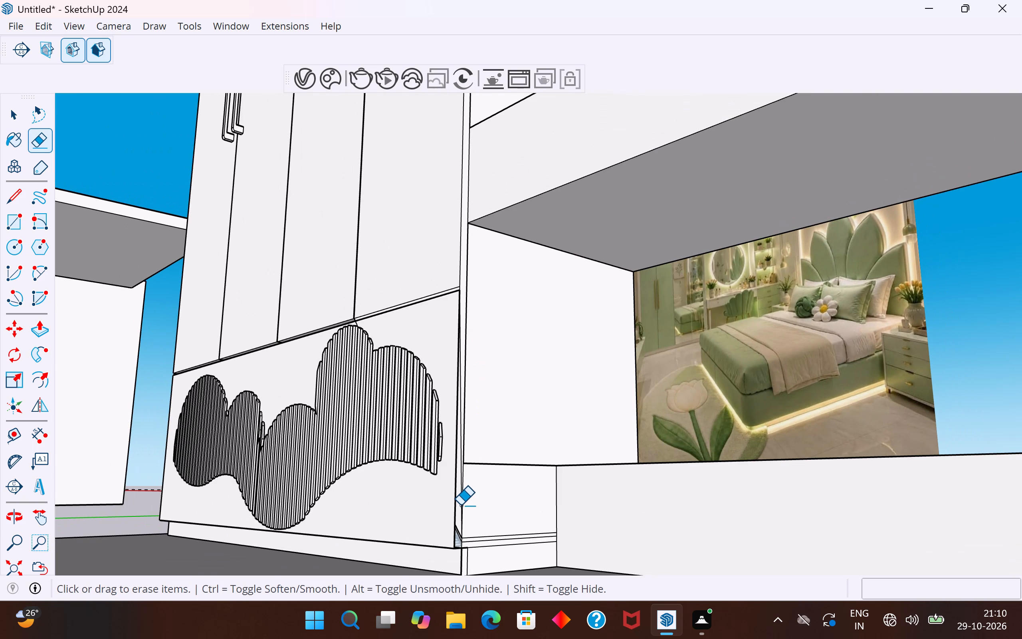
Undo the edge erasing at the wardrobe's corner and the push of the lower slab's front face.
key(ctrl+z)
key(ctrl+z)
key(ctrl+z)
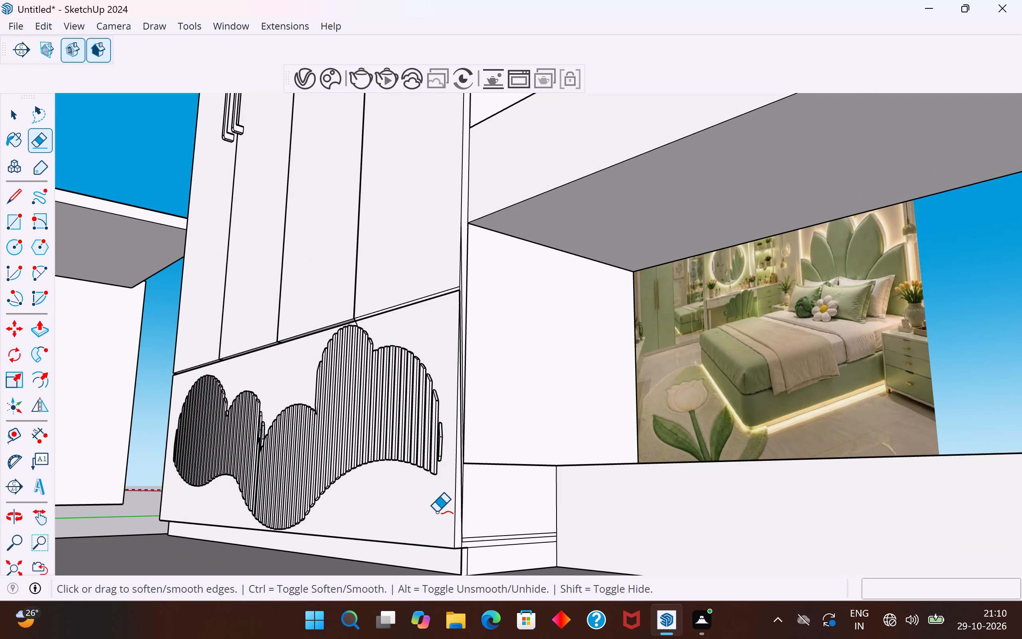
Delete the stray vertical and slanted edges, with their sliver faces, along the wardrobe front's side strip next to the lower slab.
click(17, 117)
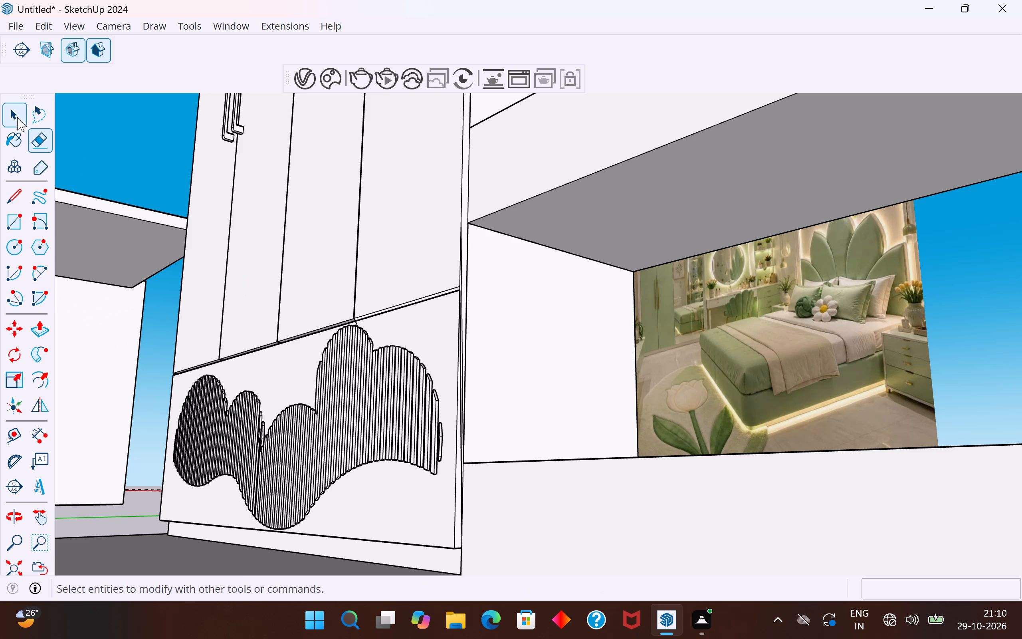
middle_drag(578, 379, 673, 444)
scroll(618, 351, down, 5)
scroll(578, 474, up, 10)
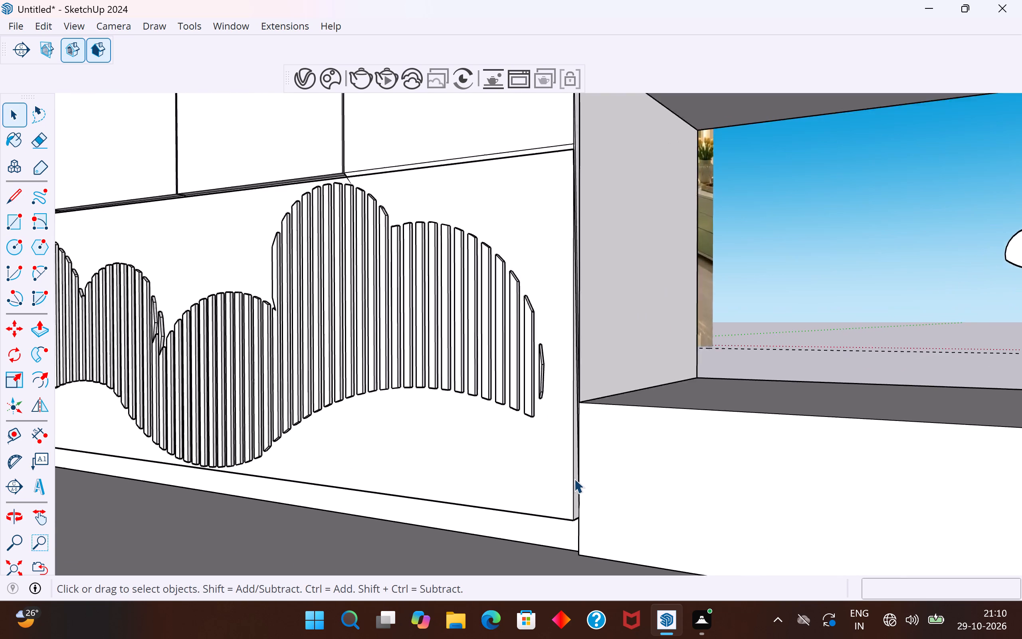
scroll(574, 478, up, 3)
middle_drag(577, 478, 533, 511)
scroll(561, 348, up, 8)
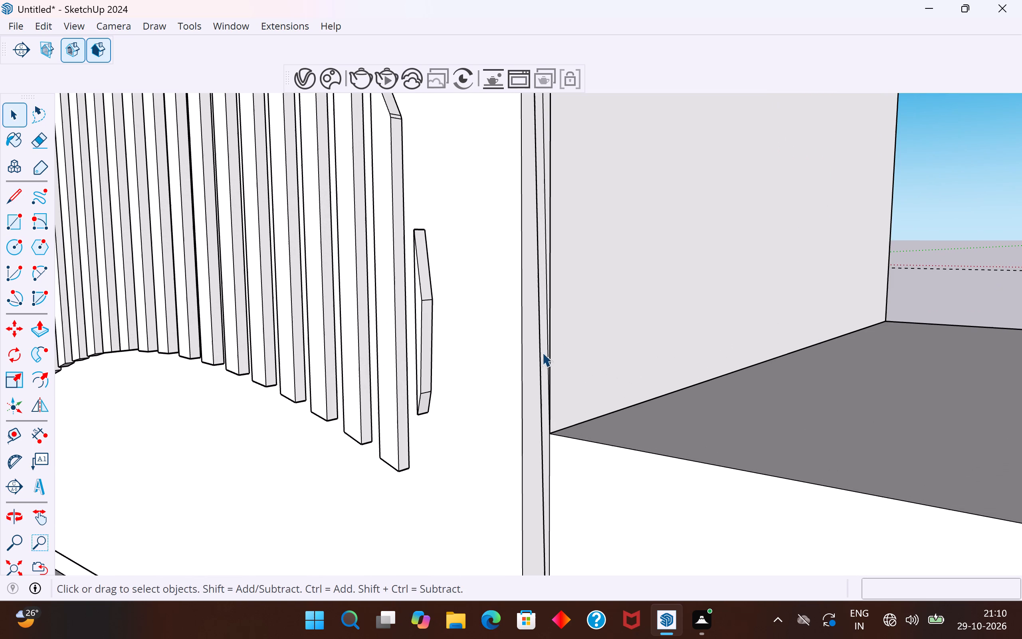
click(539, 351)
key(Delete)
click(541, 353)
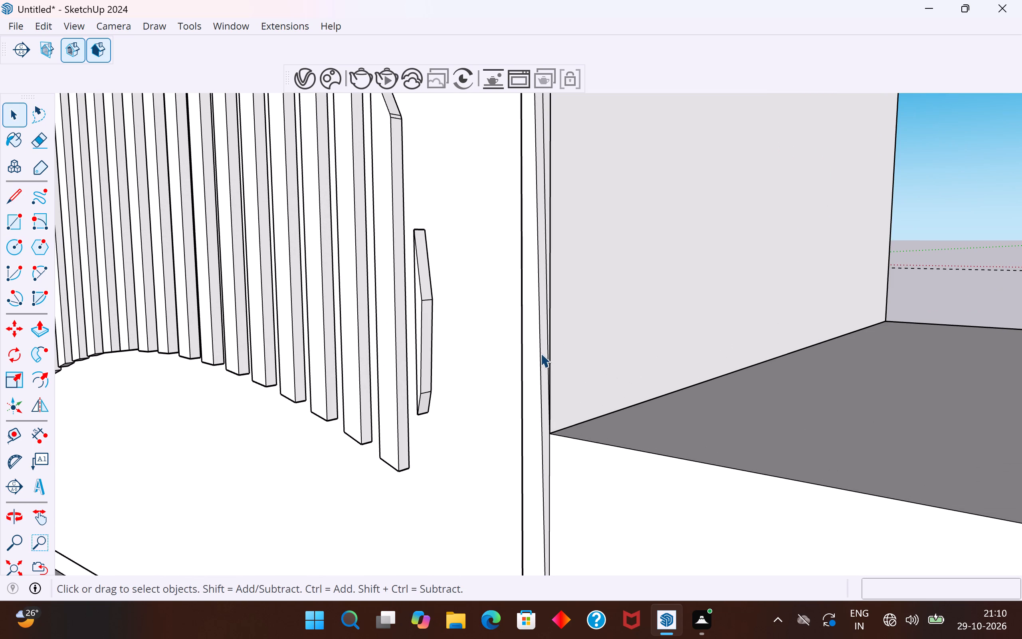
key(Delete)
middle_drag(556, 365, 481, 389)
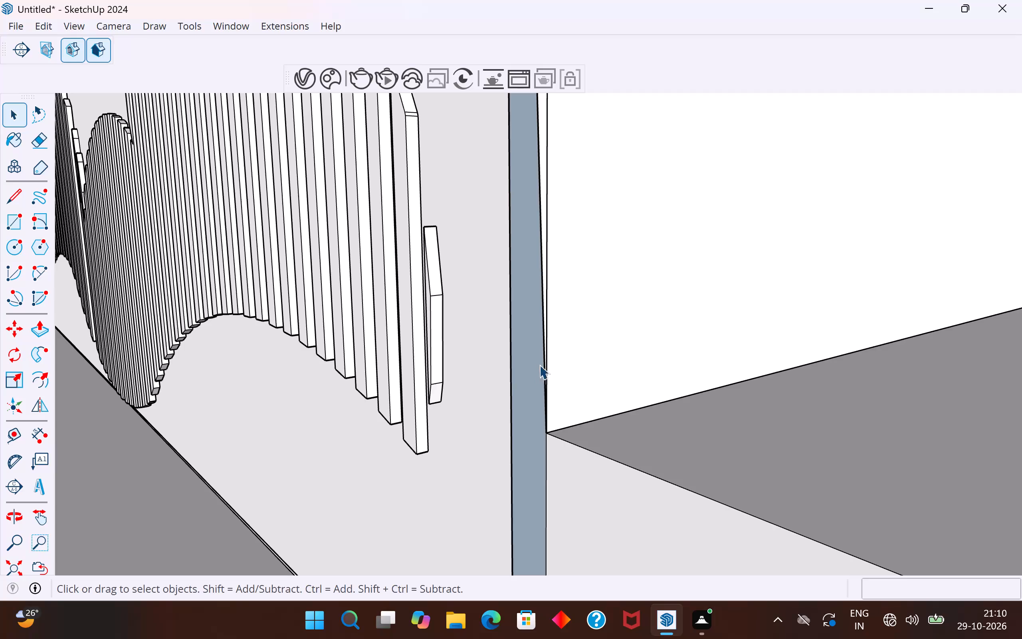
click(543, 361)
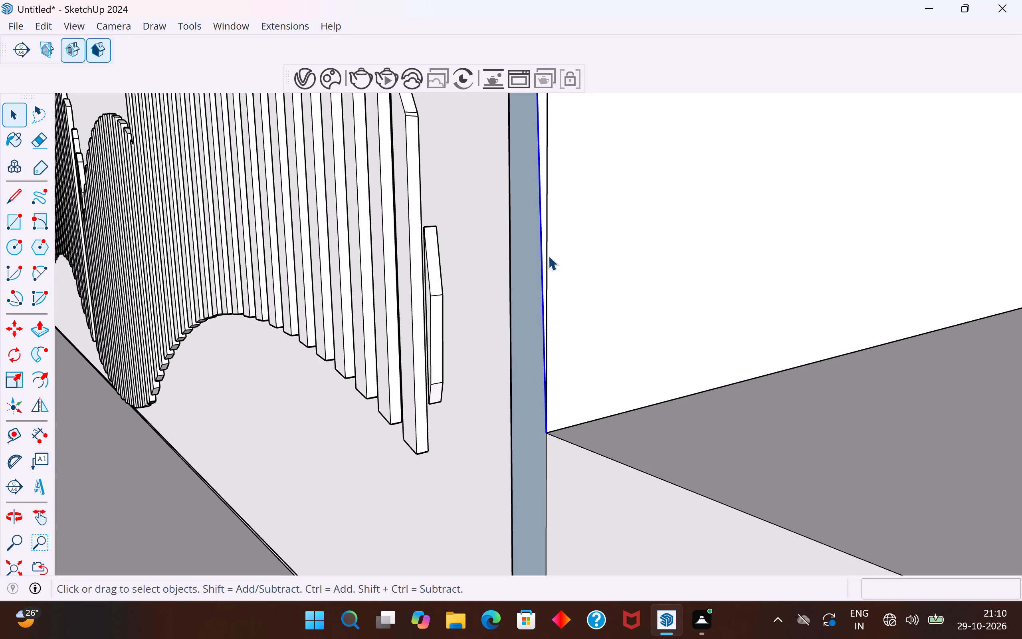
click(548, 256)
key(Delete)
scroll(571, 333, down, 5)
middle_drag(570, 349, 533, 425)
click(504, 322)
key(Delete)
scroll(564, 343, down, 5)
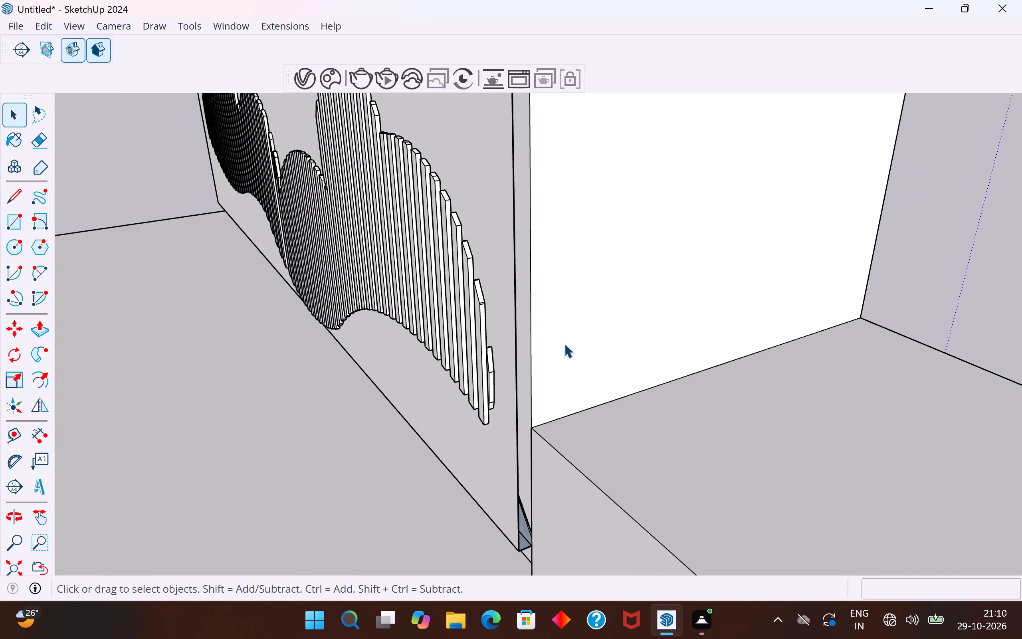
scroll(564, 343, down, 11)
Examine the side strip of the wardrobe fronts next to the desk for open gaps, from several angles.
middle_drag(582, 282, 759, 203)
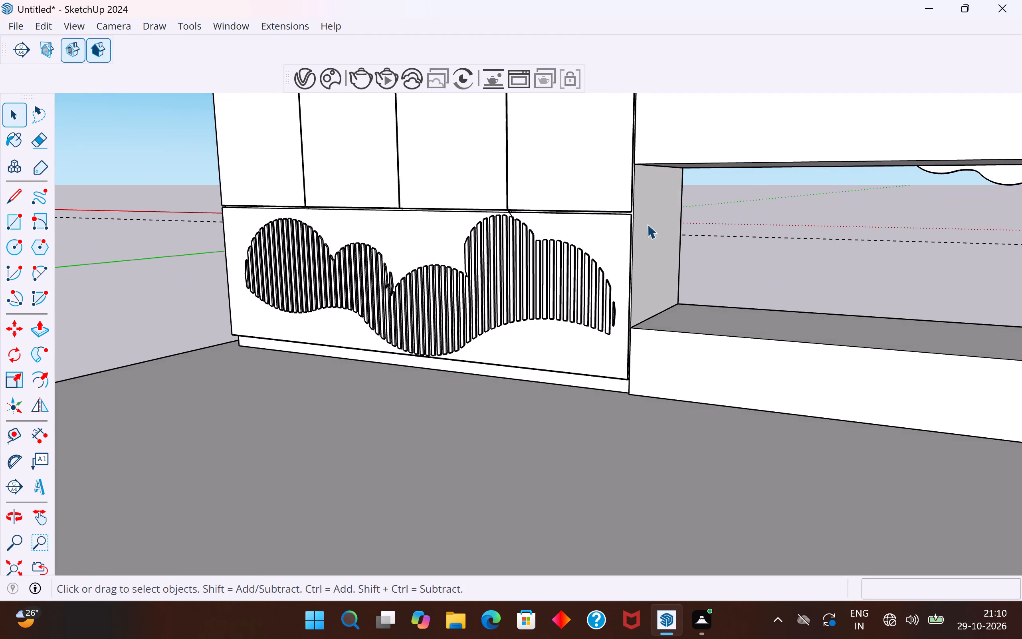
scroll(648, 184, up, 4)
middle_drag(627, 157, 491, 121)
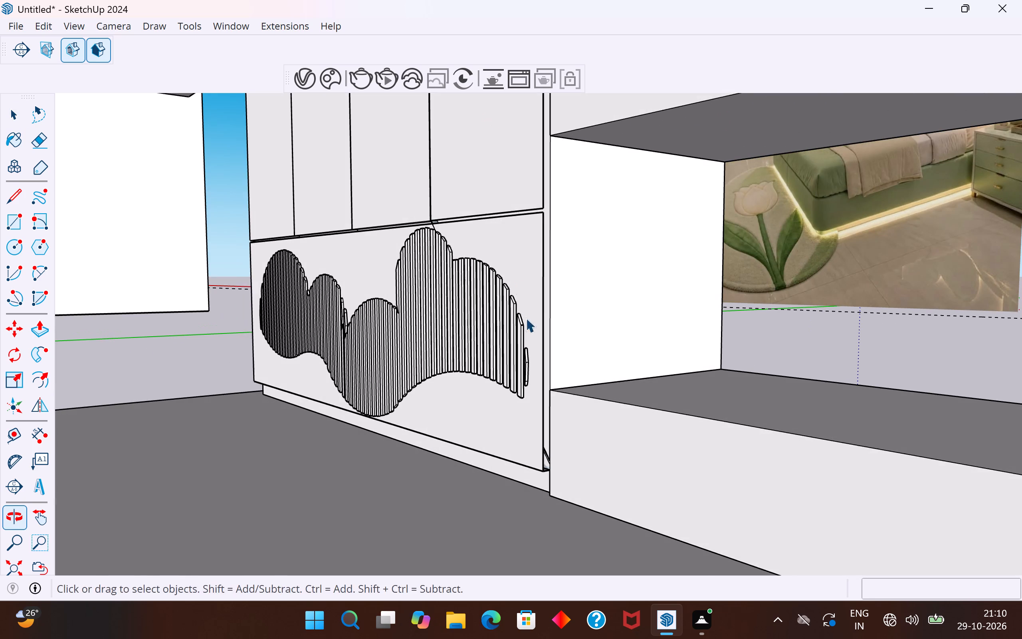
scroll(535, 354, up, 1)
middle_drag(533, 394, 505, 400)
scroll(514, 490, up, 9)
middle_drag(522, 471, 480, 475)
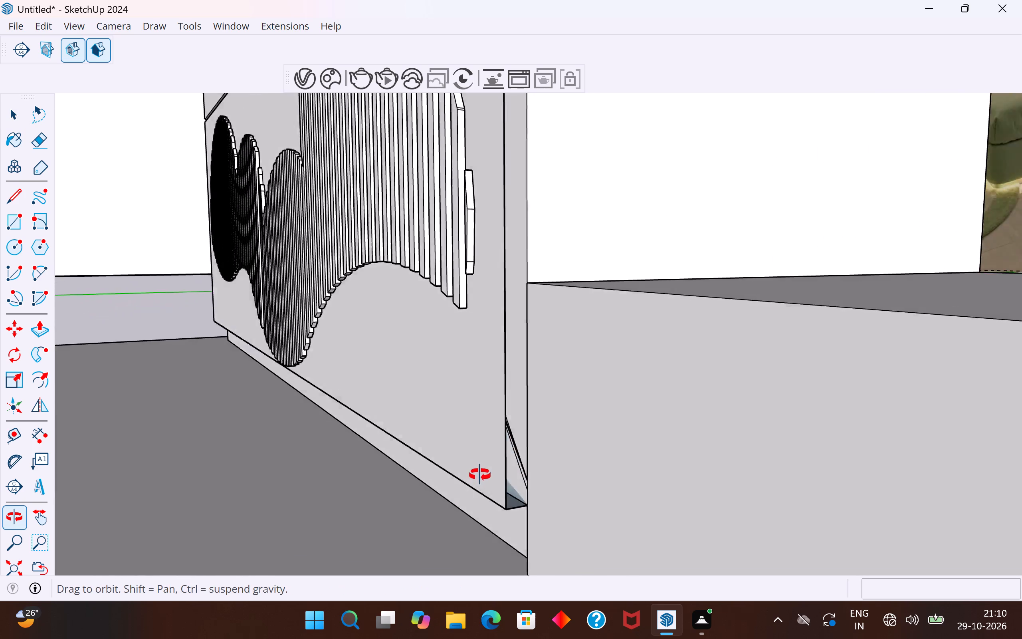
middle_drag(480, 475, 381, 443)
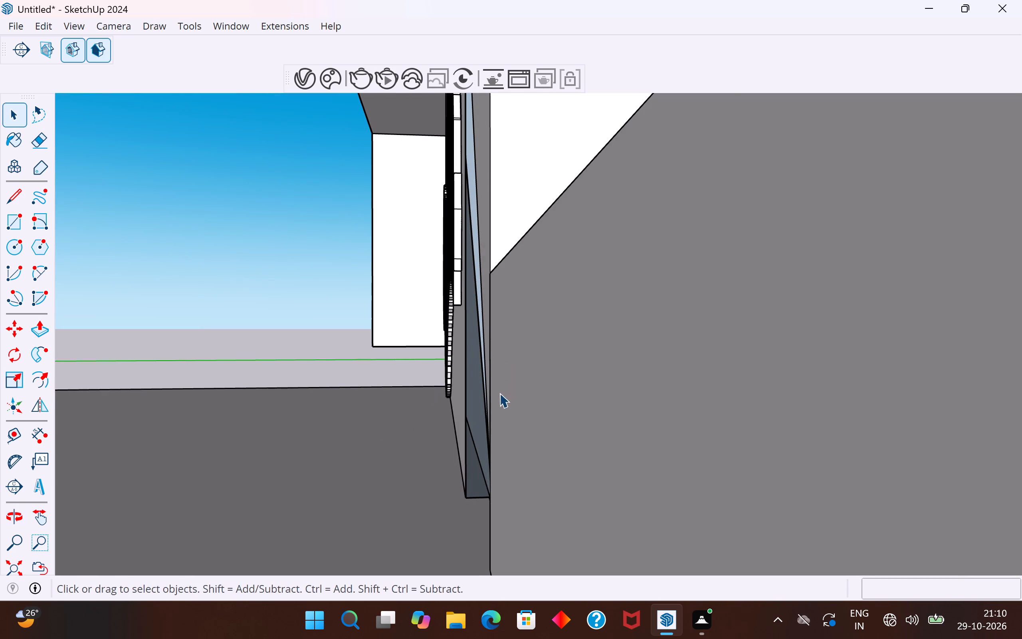
scroll(501, 469, down, 20)
scroll(501, 469, down, 1)
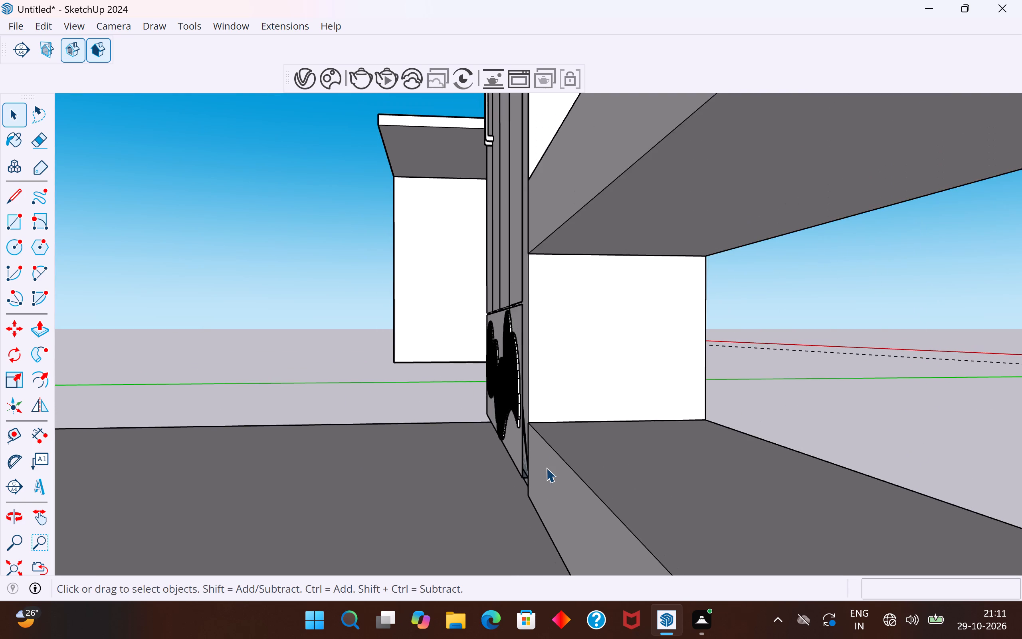
middle_drag(546, 468, 605, 590)
scroll(545, 344, up, 9)
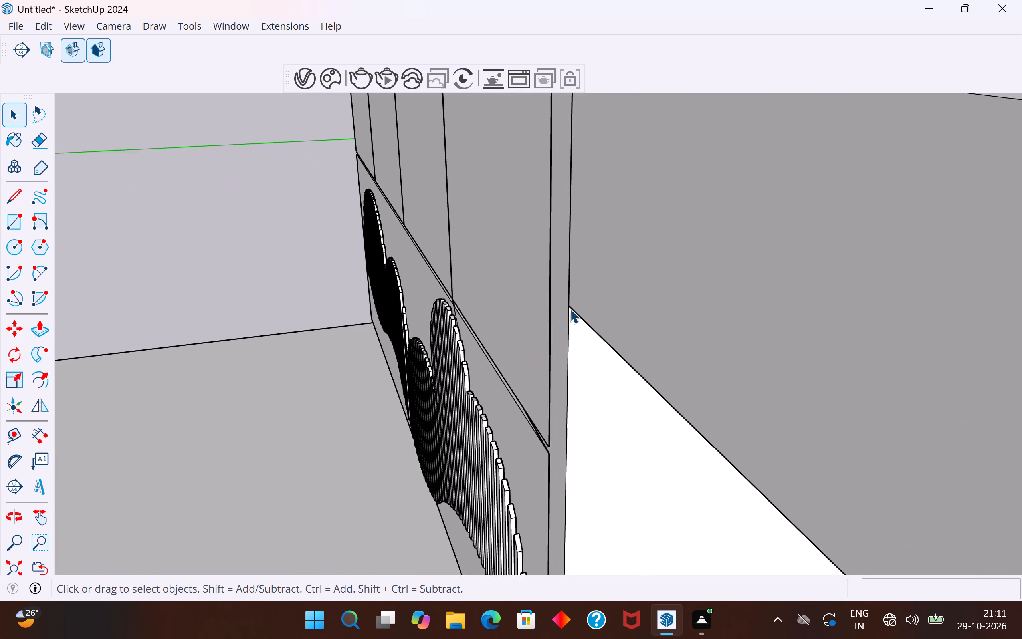
scroll(570, 309, up, 4)
middle_drag(578, 308, 519, 282)
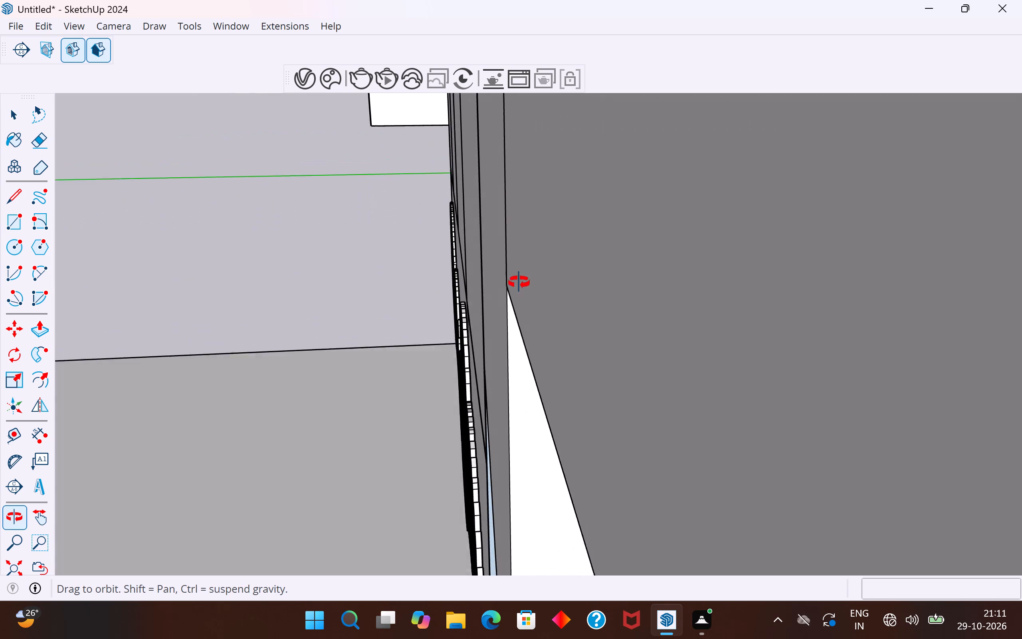
middle_drag(519, 282, 529, 250)
scroll(509, 298, up, 1)
scroll(509, 300, down, 3)
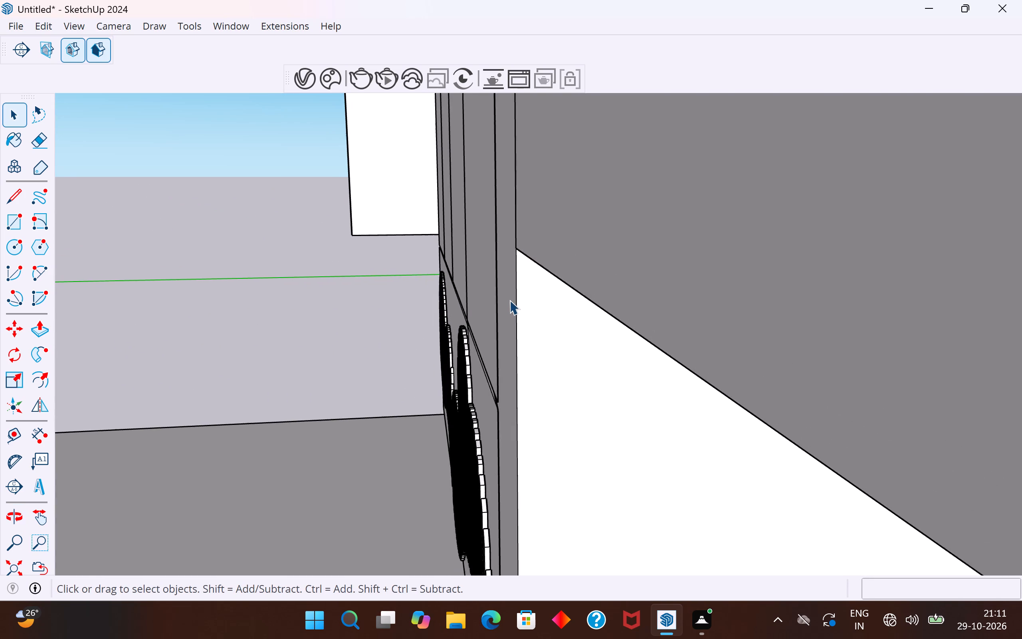
scroll(509, 300, down, 9)
middle_drag(509, 306, 502, 260)
scroll(495, 290, up, 1)
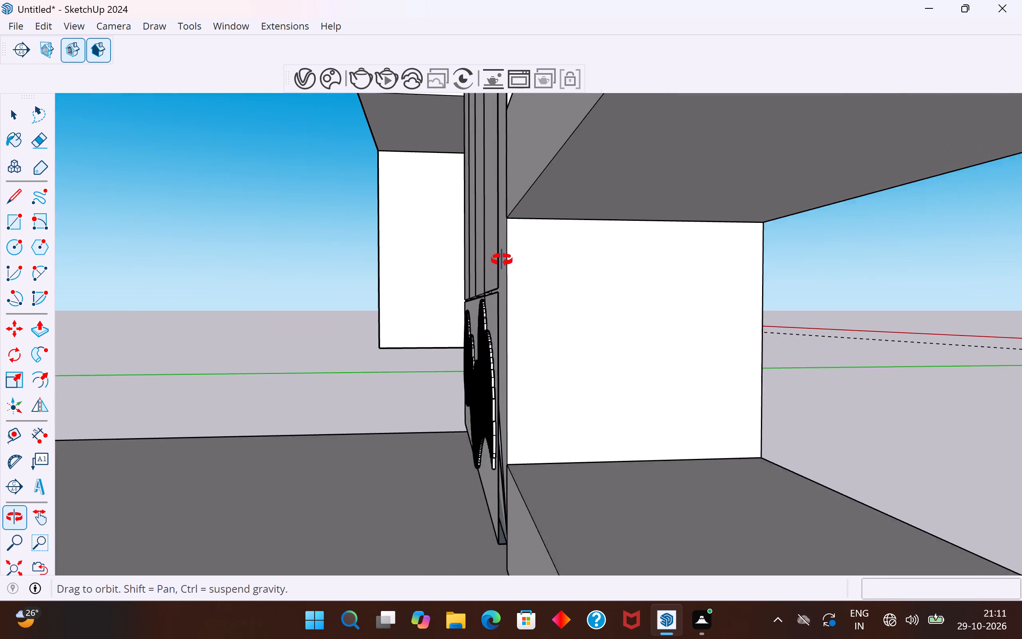
middle_drag(502, 260, 580, 424)
scroll(604, 242, up, 3)
scroll(582, 328, down, 20)
scroll(582, 328, down, 1)
scroll(594, 228, up, 3)
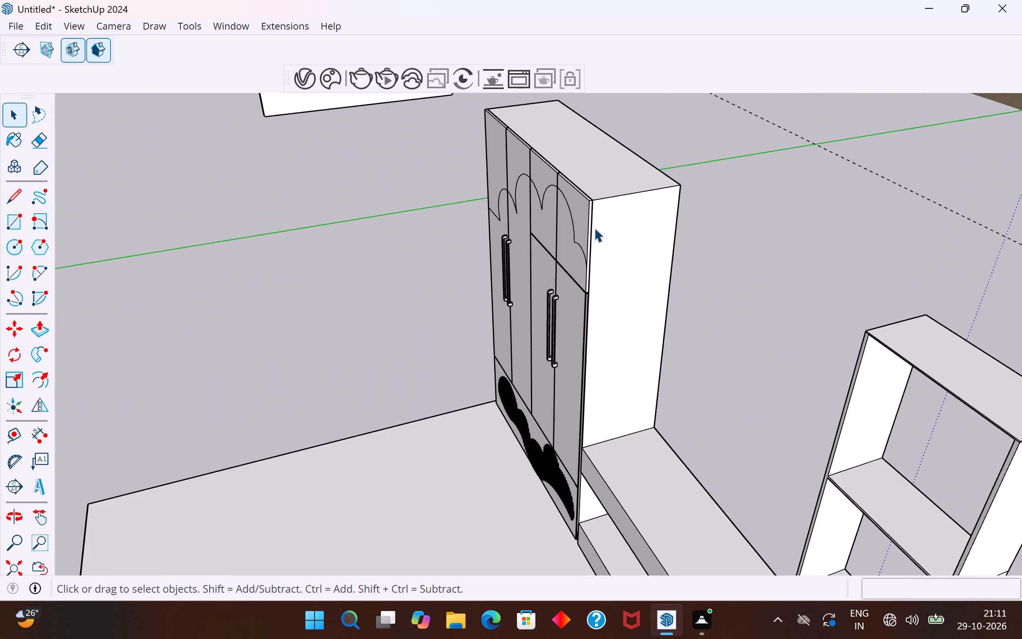
Close the open side strip of the wardrobe fronts with a rectangle from just below the scalloped top section to the lower panel's bottom corner.
scroll(594, 228, up, 8)
middle_drag(561, 238, 491, 187)
scroll(548, 308, up, 13)
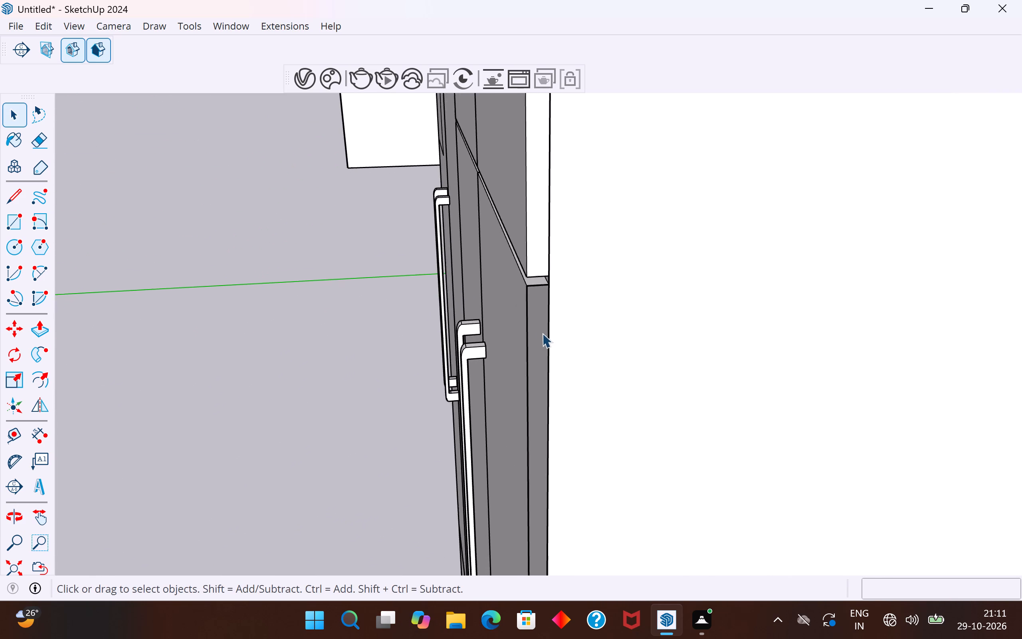
middle_drag(529, 320, 496, 275)
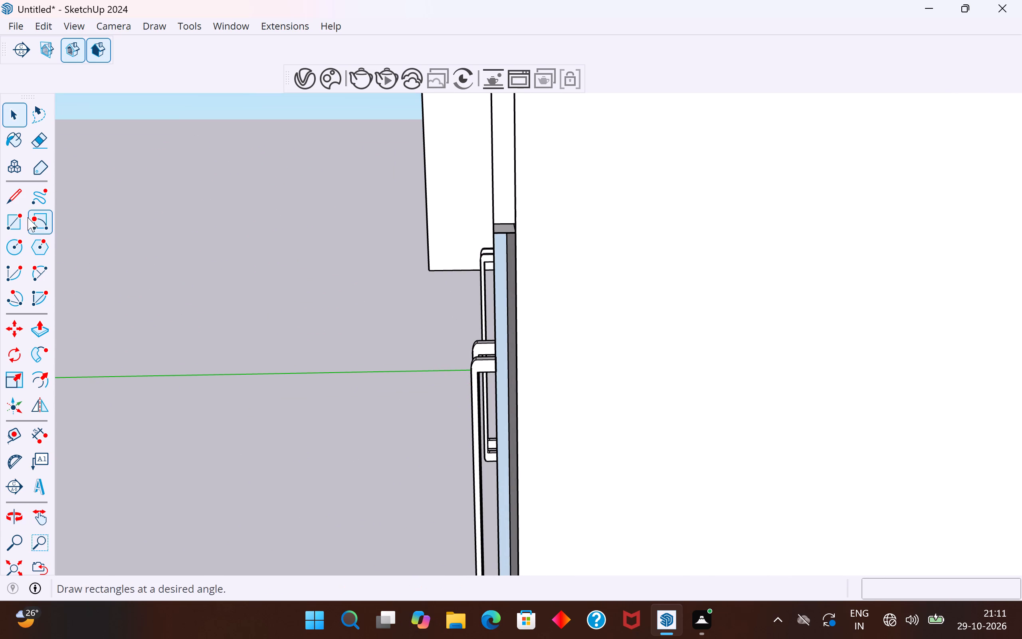
click(13, 226)
click(512, 235)
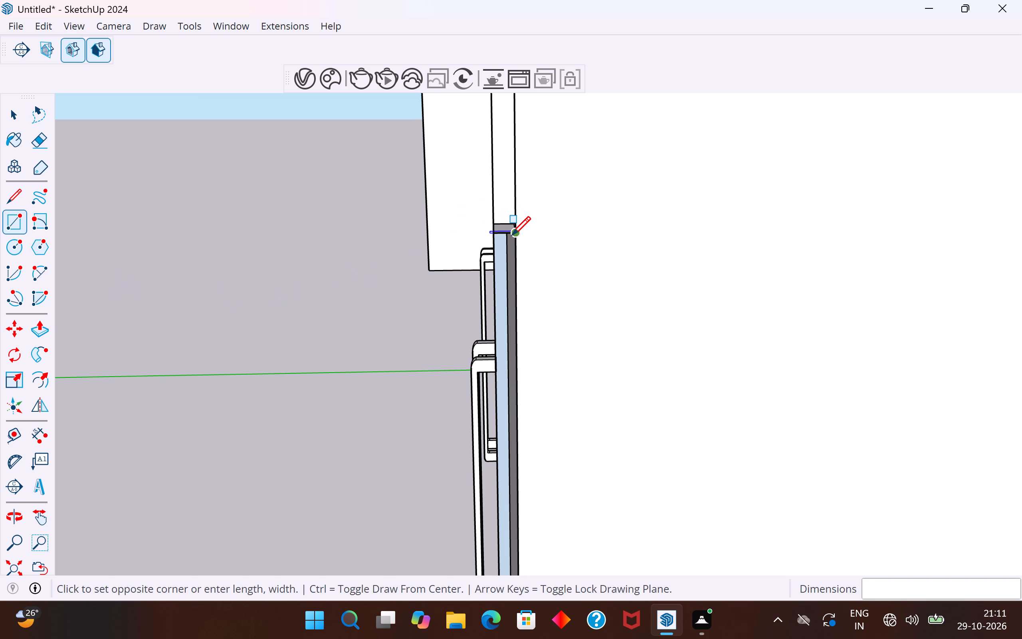
scroll(512, 235, down, 20)
scroll(512, 235, down, 5)
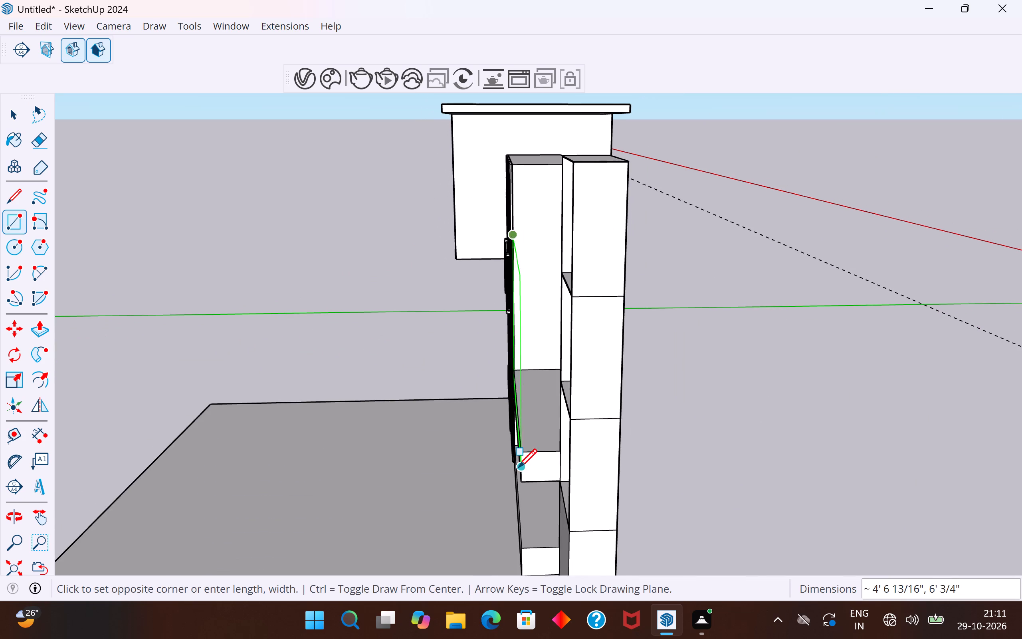
scroll(518, 467, up, 20)
scroll(518, 467, up, 8)
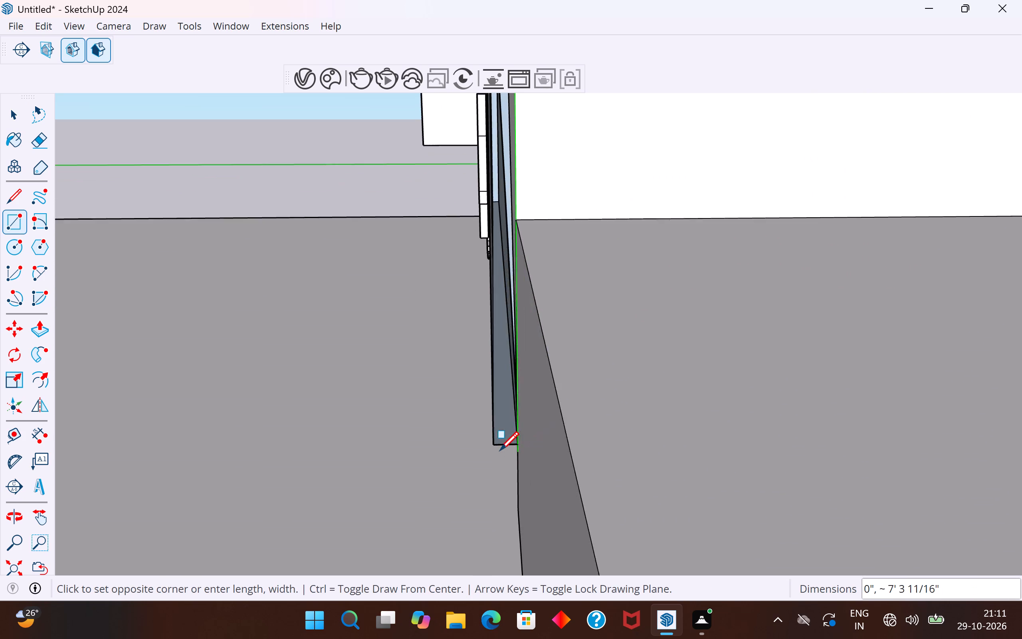
scroll(500, 450, up, 3)
click(491, 440)
scroll(463, 394, down, 7)
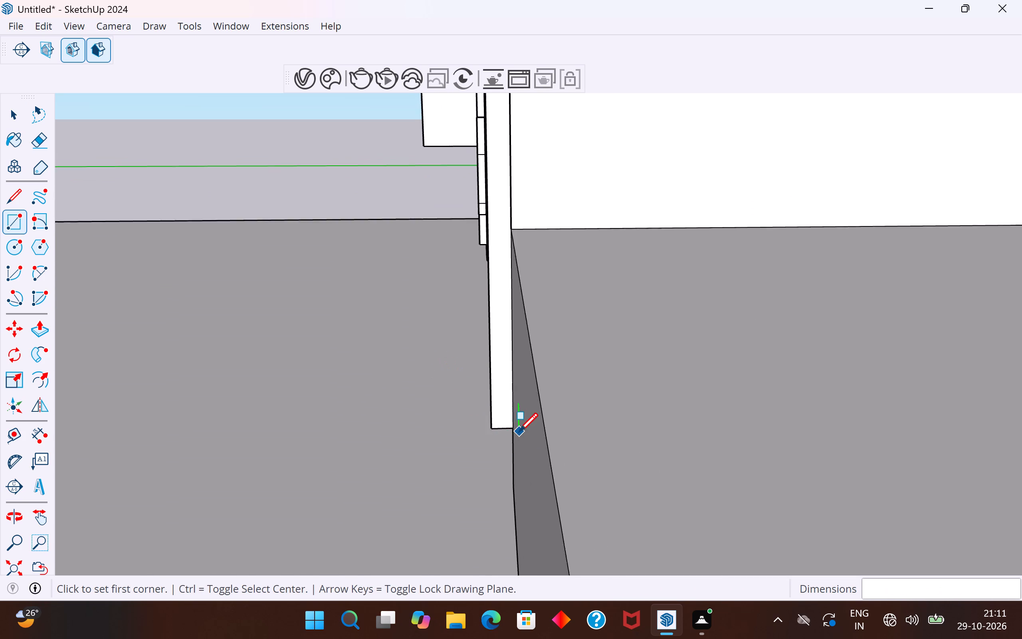
scroll(519, 431, down, 5)
click(7, 114)
middle_drag(381, 333, 615, 353)
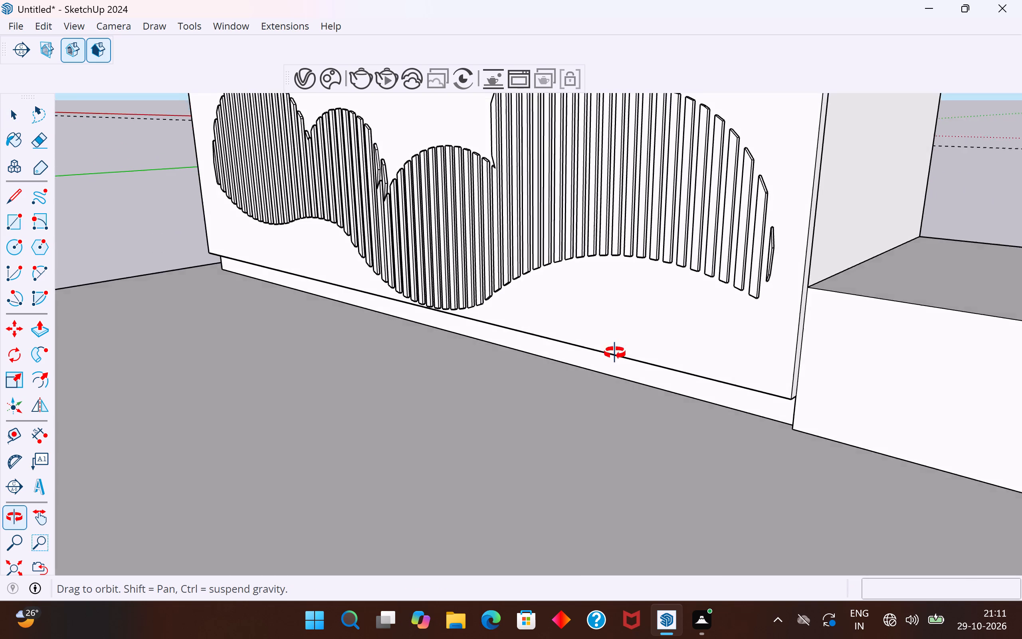
Push the lower slab's front face back 11" to line up with the front of the shelf unit's base.
middle_drag(615, 353, 511, 358)
click(755, 421)
scroll(303, 256, down, 5)
scroll(360, 375, down, 7)
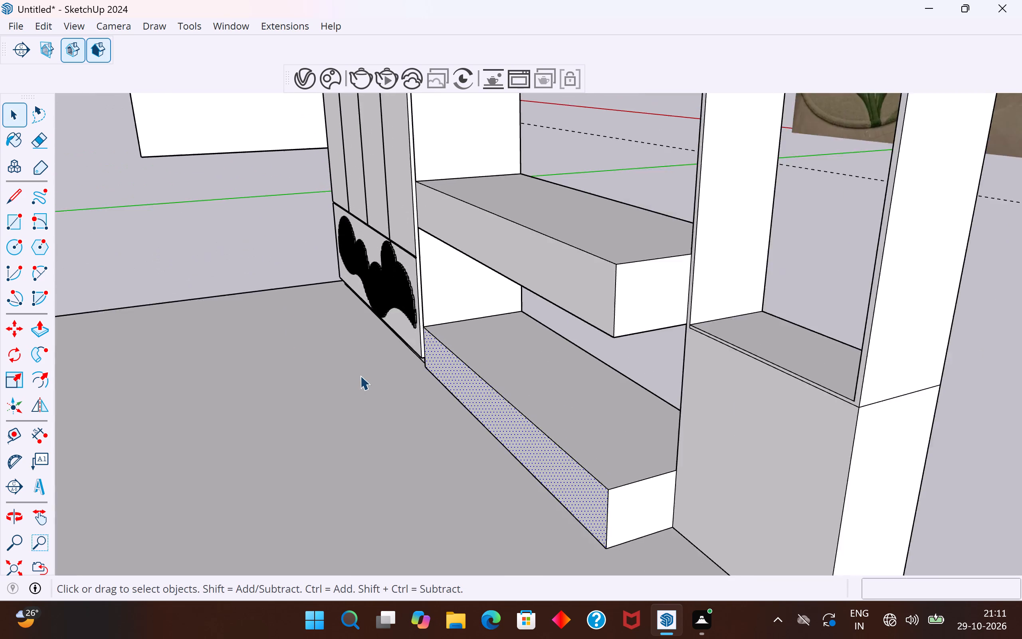
scroll(360, 375, down, 3)
click(40, 327)
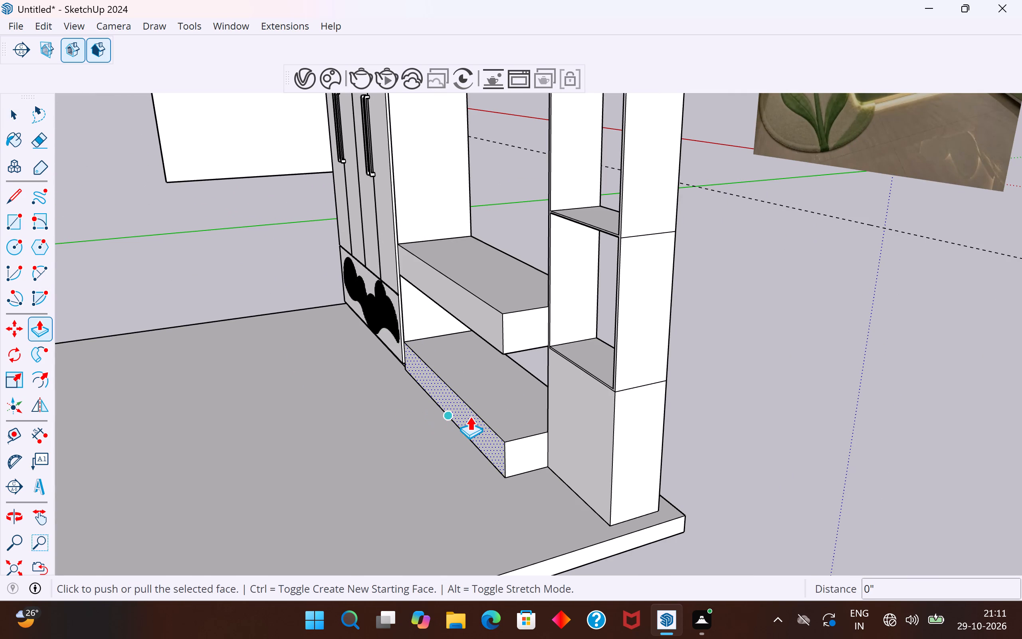
scroll(470, 418, up, 5)
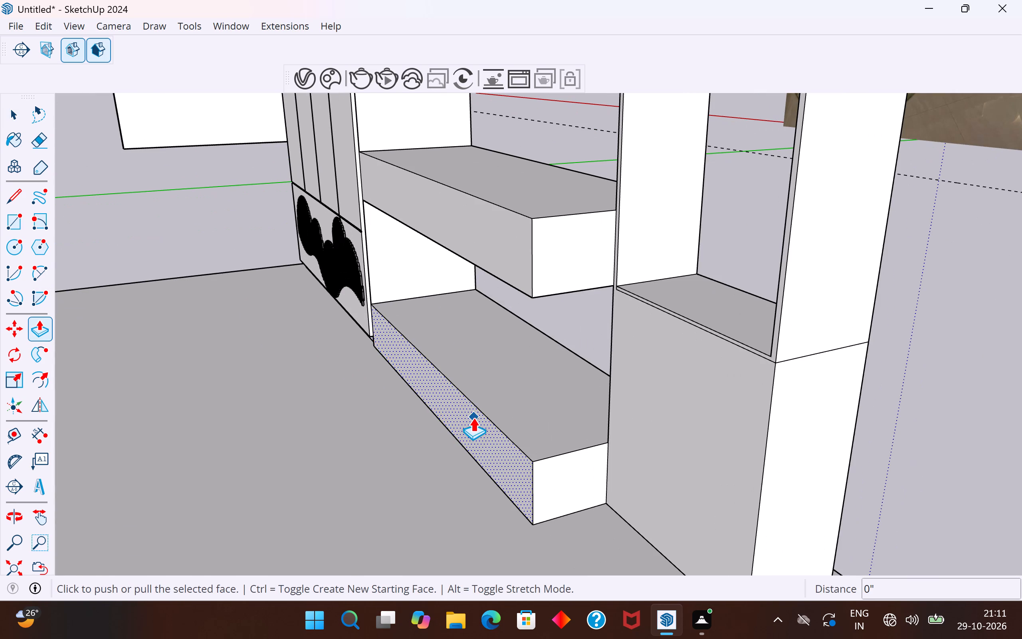
click(473, 417)
click(594, 475)
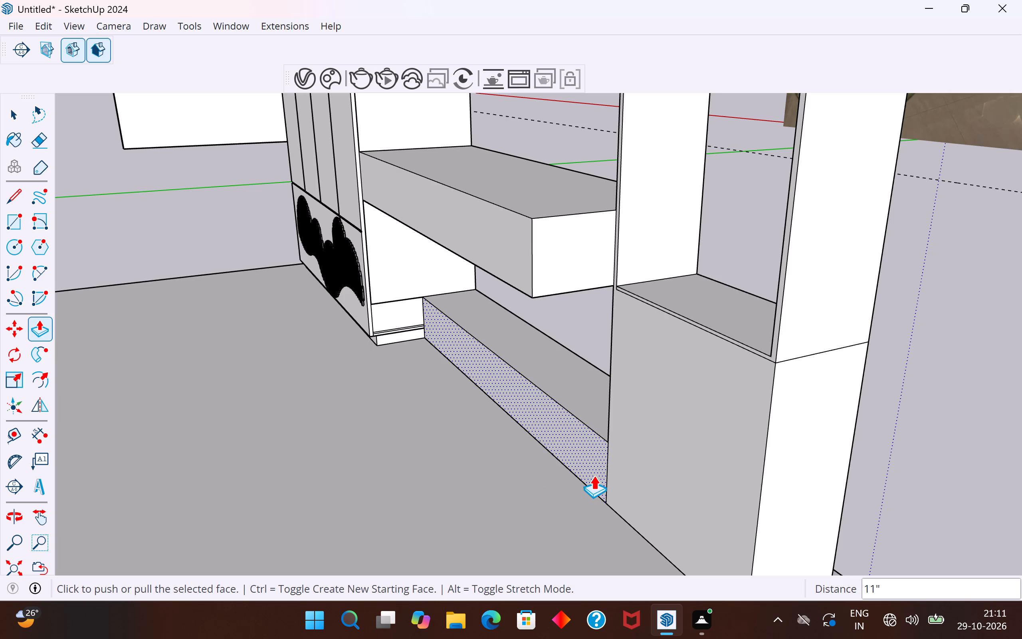
Erase the two thin horizontal leftover edges low on the wardrobe's side, next to the recessed lower slab.
middle_drag(457, 430, 664, 471)
scroll(365, 365, up, 7)
middle_drag(373, 339, 402, 339)
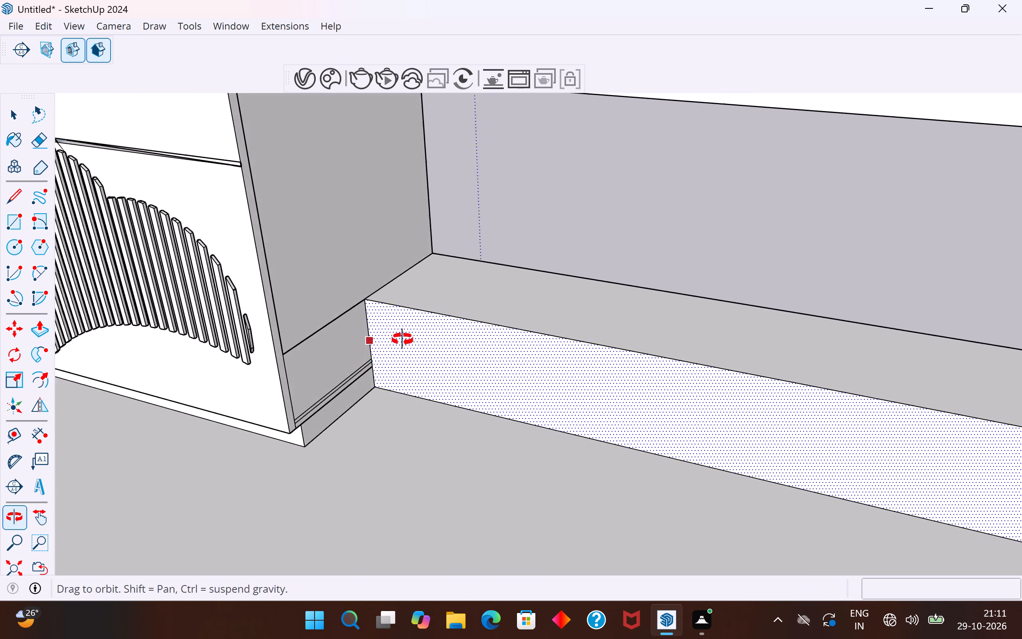
middle_drag(402, 339, 469, 320)
middle_drag(345, 392, 387, 242)
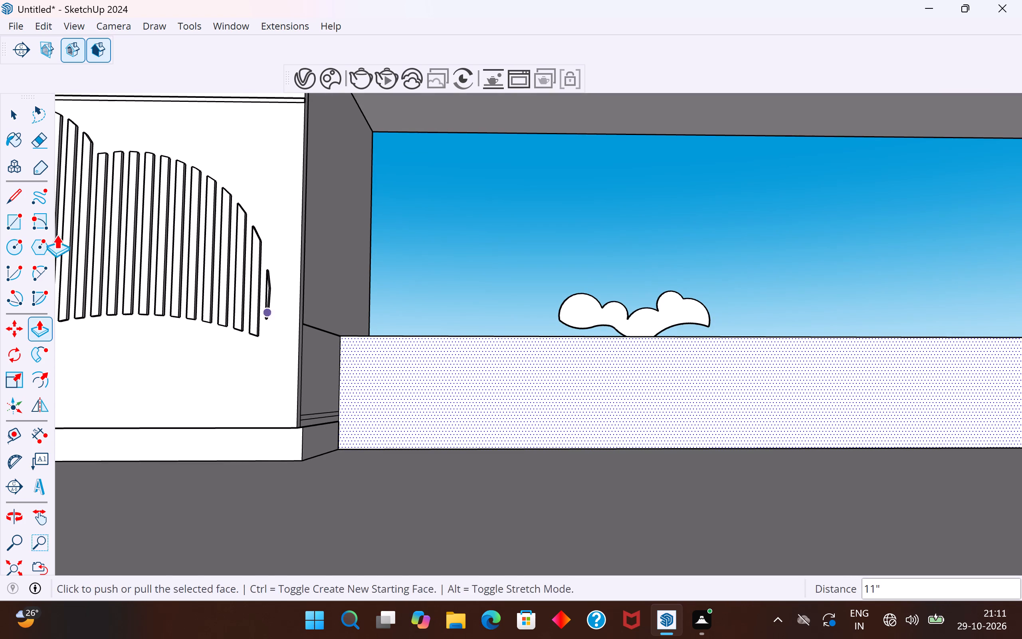
click(35, 125)
click(38, 139)
scroll(285, 423, up, 6)
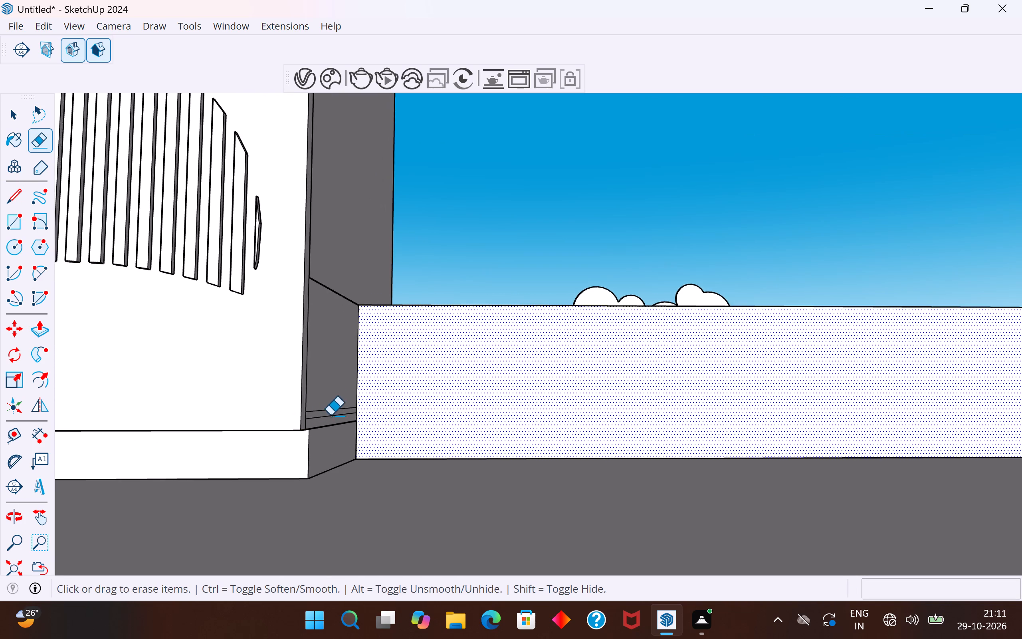
scroll(330, 415, up, 6)
drag(337, 393, 323, 439)
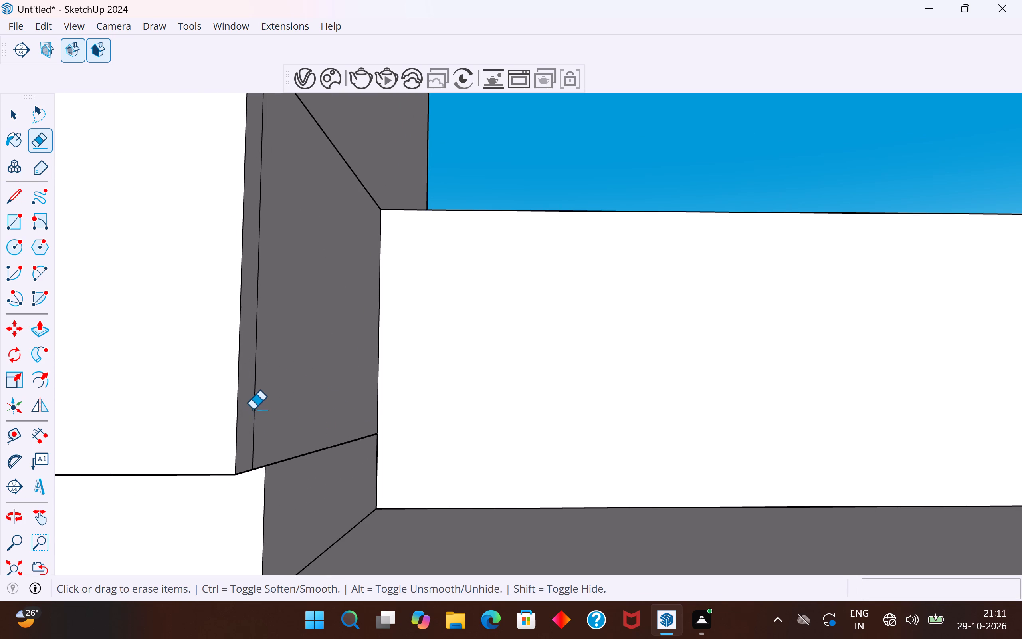
click(255, 406)
key(ctrl+z)
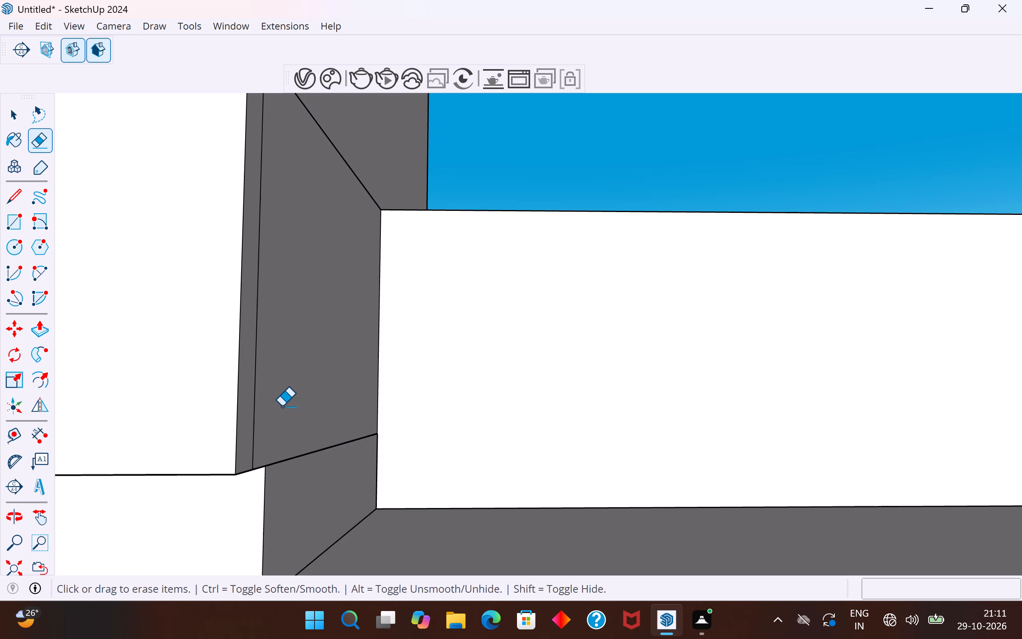
Erase the leftover edge on the wardrobe's side that continues from the top of the recessed lower slab.
scroll(297, 431, down, 18)
middle_drag(311, 411, 307, 495)
scroll(318, 395, up, 3)
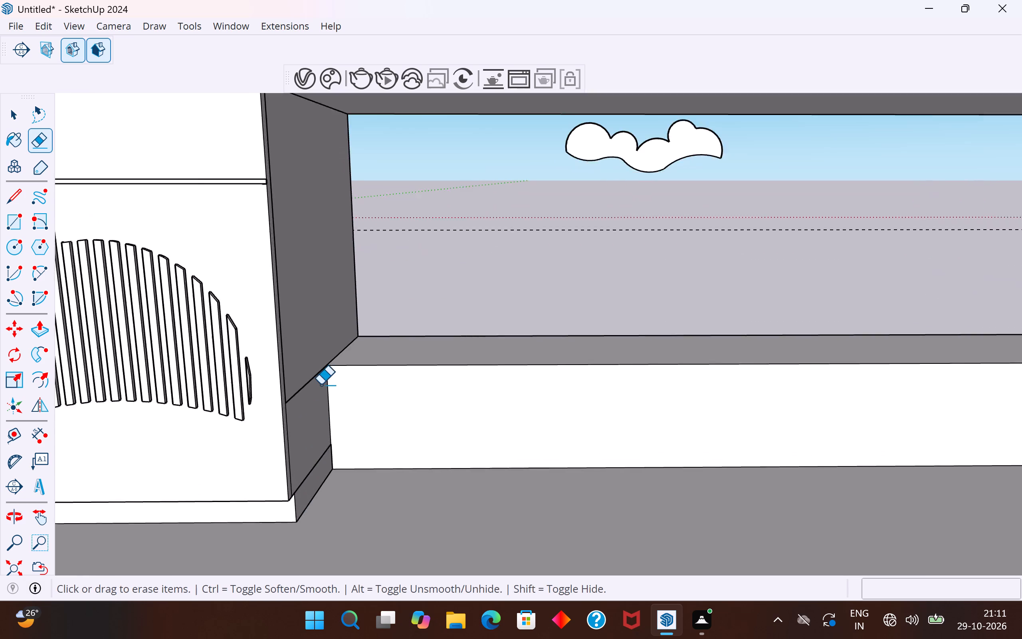
scroll(321, 385, up, 5)
click(307, 381)
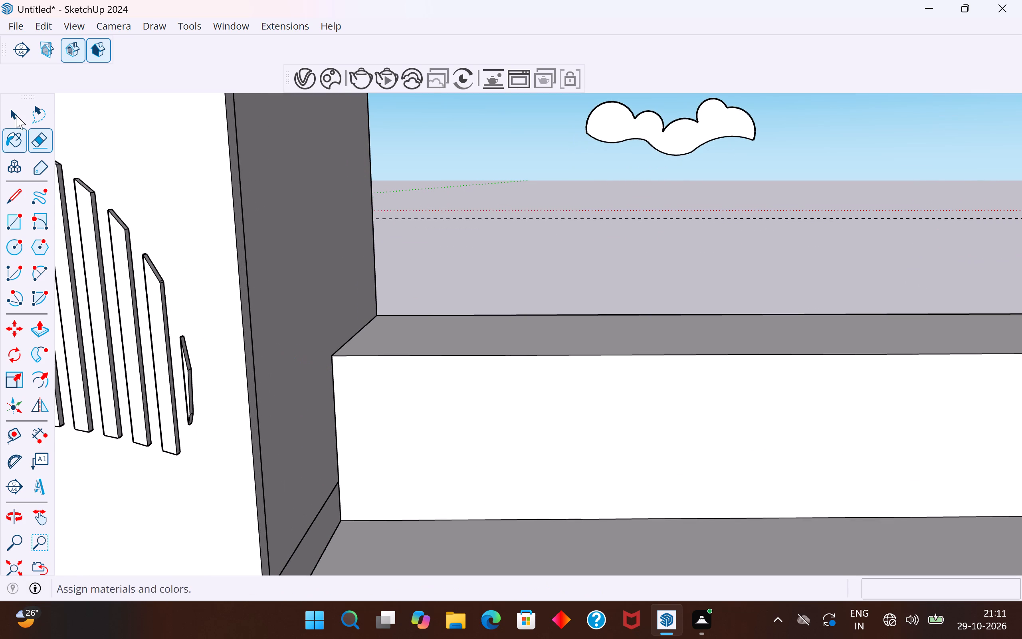
click(15, 111)
click(436, 243)
Examine the desk and its underside from the front and compare them with the dressing table in the reference image.
scroll(428, 507, down, 6)
scroll(520, 405, down, 11)
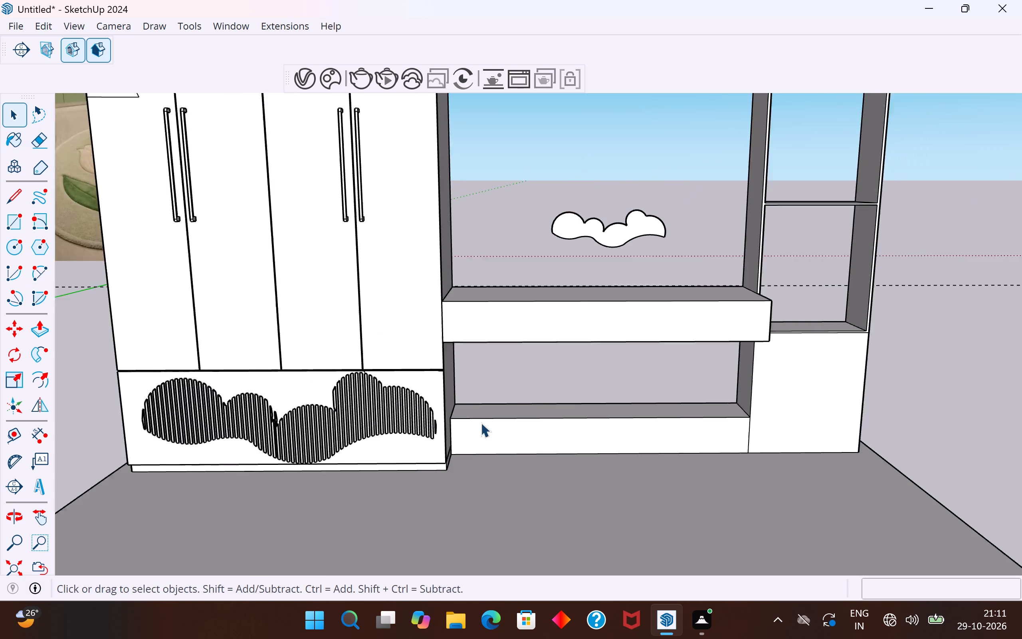
scroll(481, 423, down, 1)
middle_drag(562, 448, 562, 419)
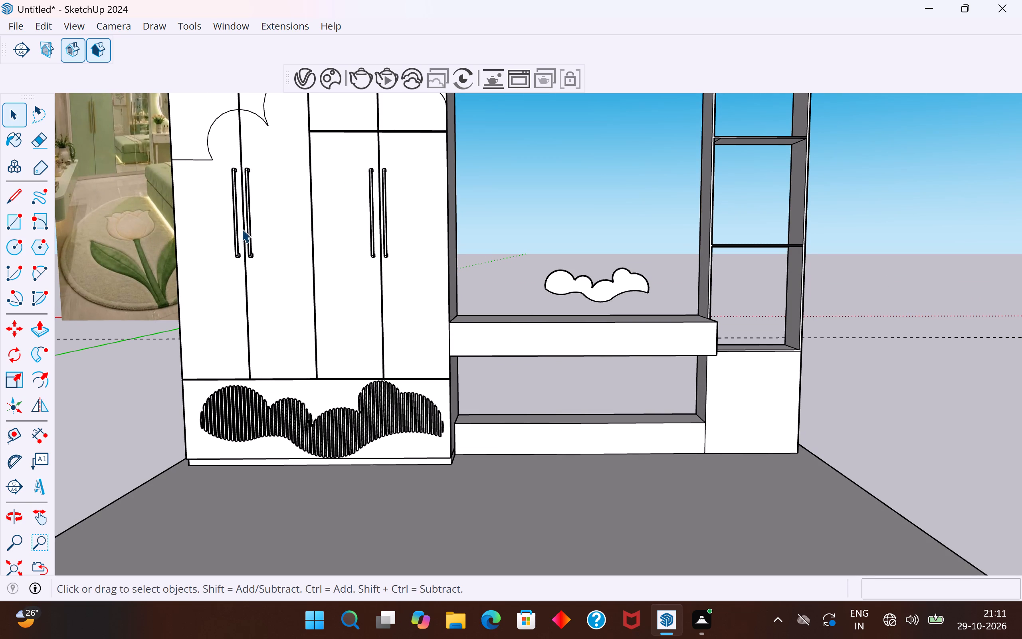
scroll(467, 351, down, 4)
middle_drag(551, 389, 539, 284)
middle_drag(546, 305, 539, 358)
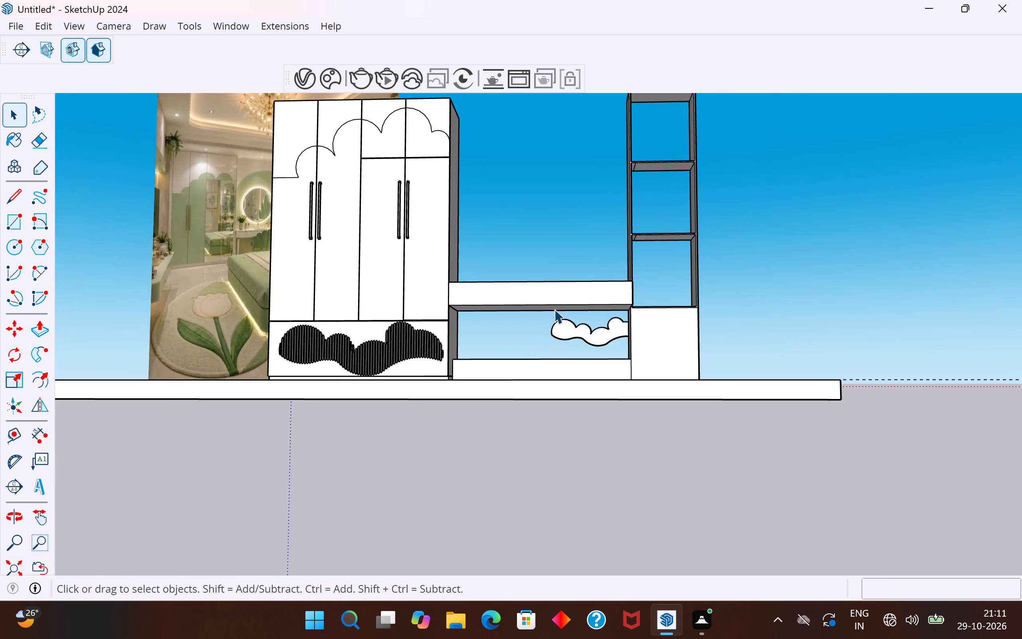
scroll(554, 309, up, 14)
click(523, 310)
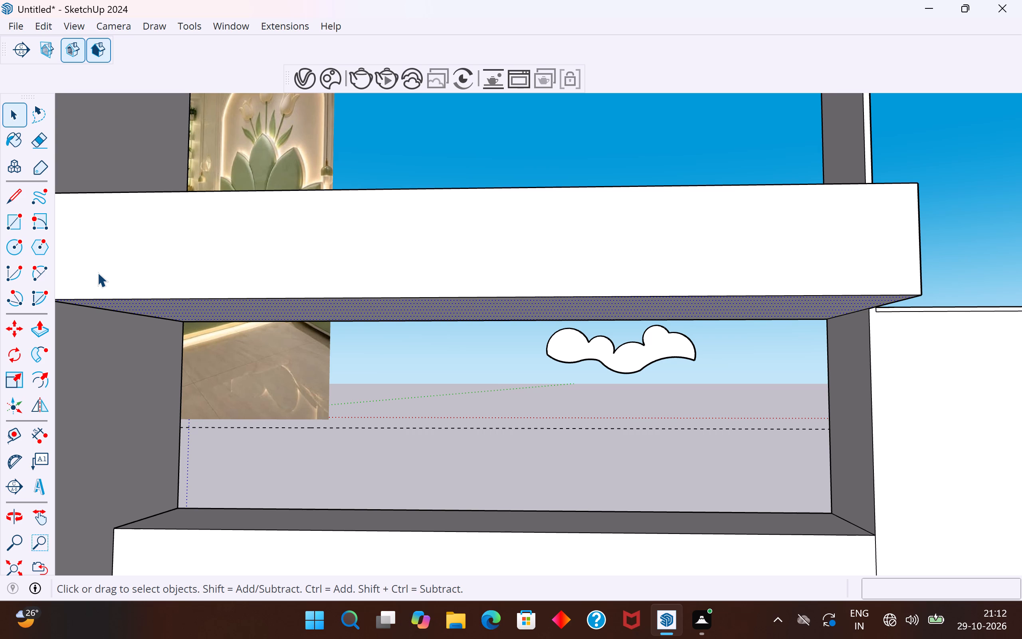
scroll(372, 369, down, 6)
scroll(467, 309, down, 4)
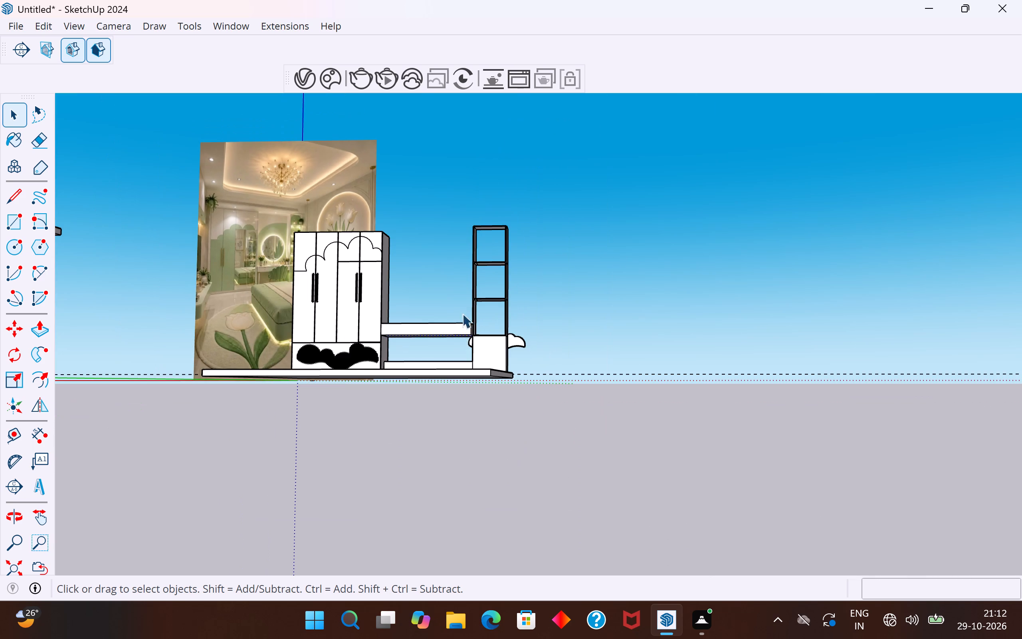
middle_drag(230, 335, 262, 383)
scroll(262, 383, down, 1)
scroll(223, 234, up, 20)
scroll(223, 234, up, 1)
scroll(234, 276, down, 8)
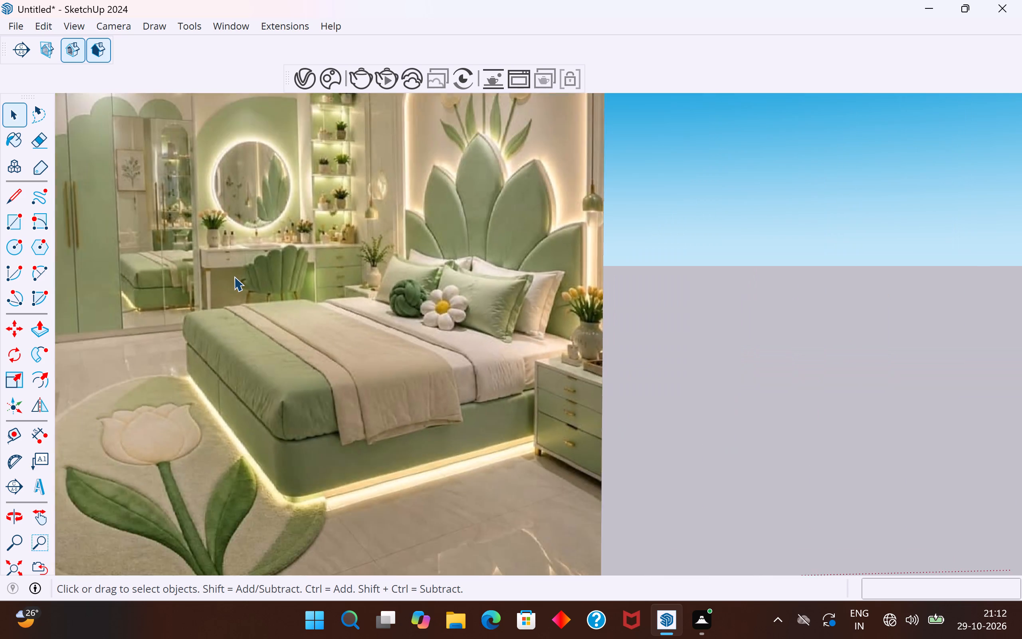
scroll(234, 276, down, 13)
scroll(477, 464, up, 5)
middle_drag(450, 478, 602, 491)
scroll(488, 498, up, 1)
scroll(582, 484, up, 13)
middle_drag(557, 488, 398, 503)
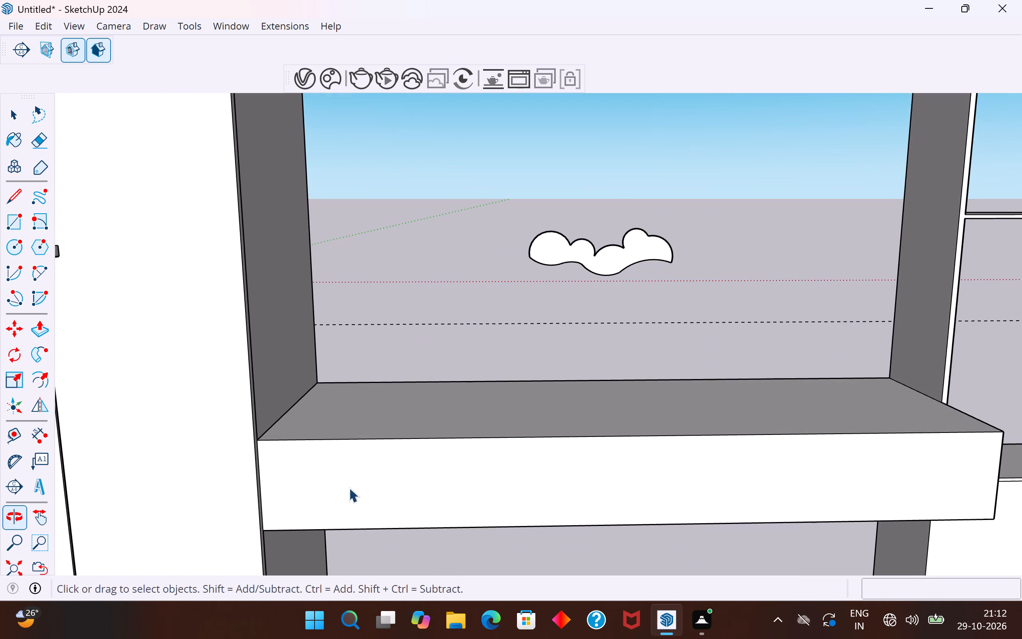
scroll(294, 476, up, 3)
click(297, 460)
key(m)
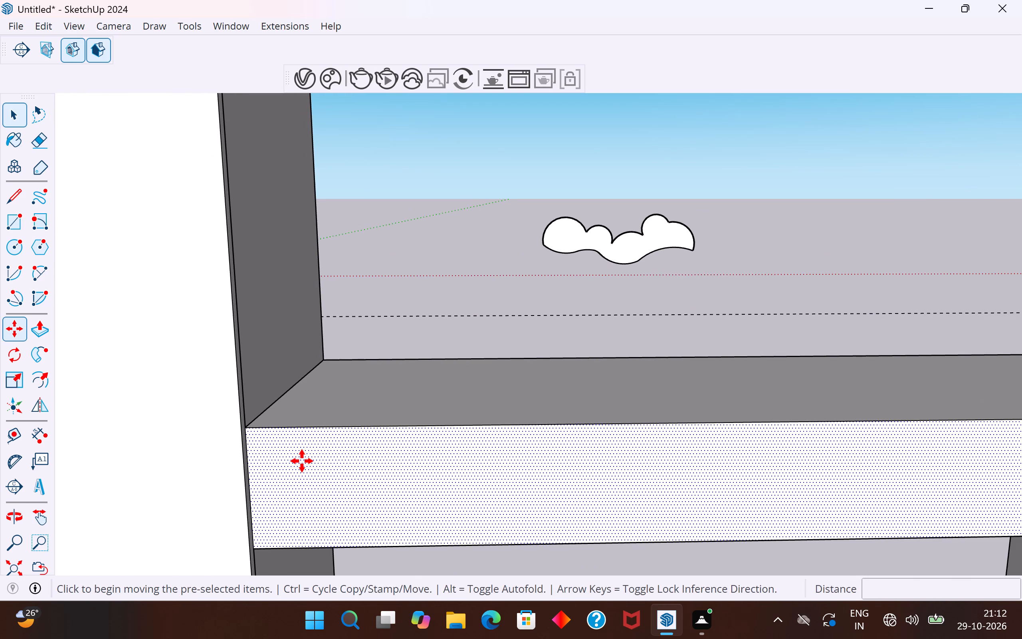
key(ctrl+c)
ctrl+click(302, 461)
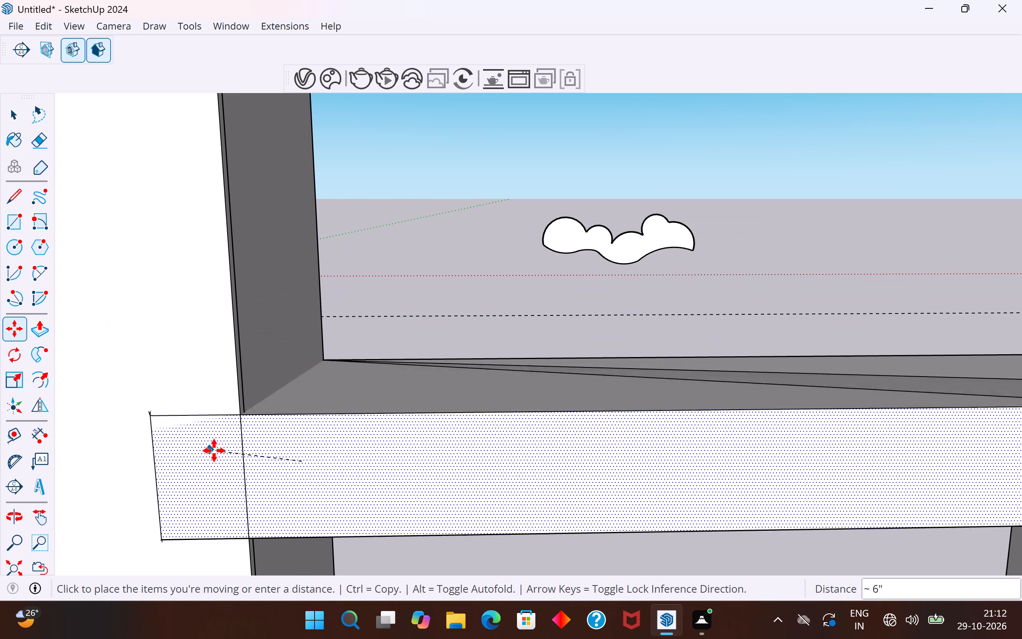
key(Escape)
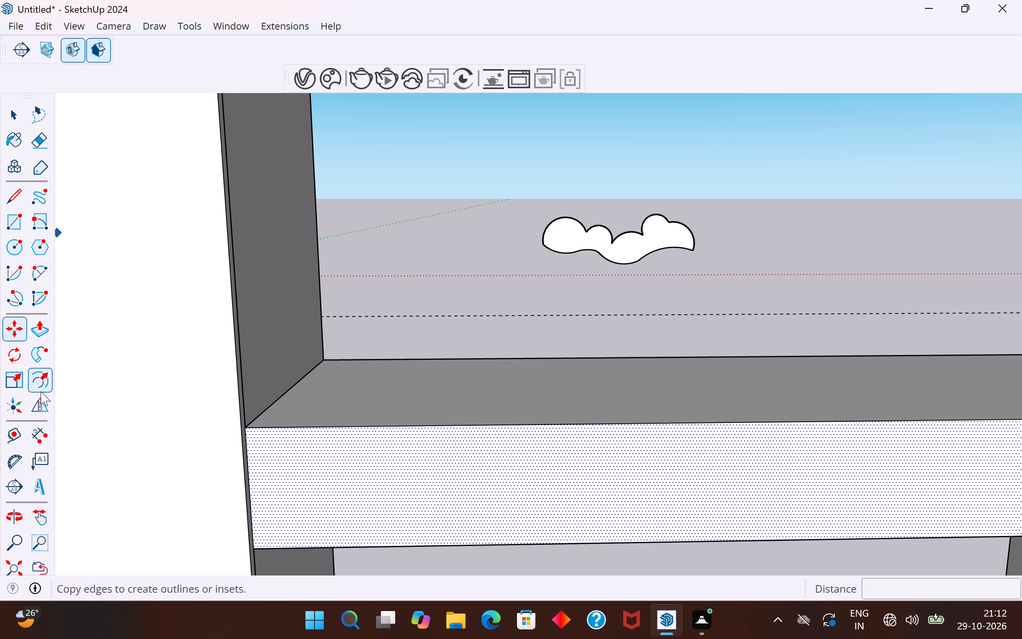
Pull the desk's front face outward 3/4" to meet the wardrobe's front edge.
click(46, 334)
scroll(254, 477, up, 2)
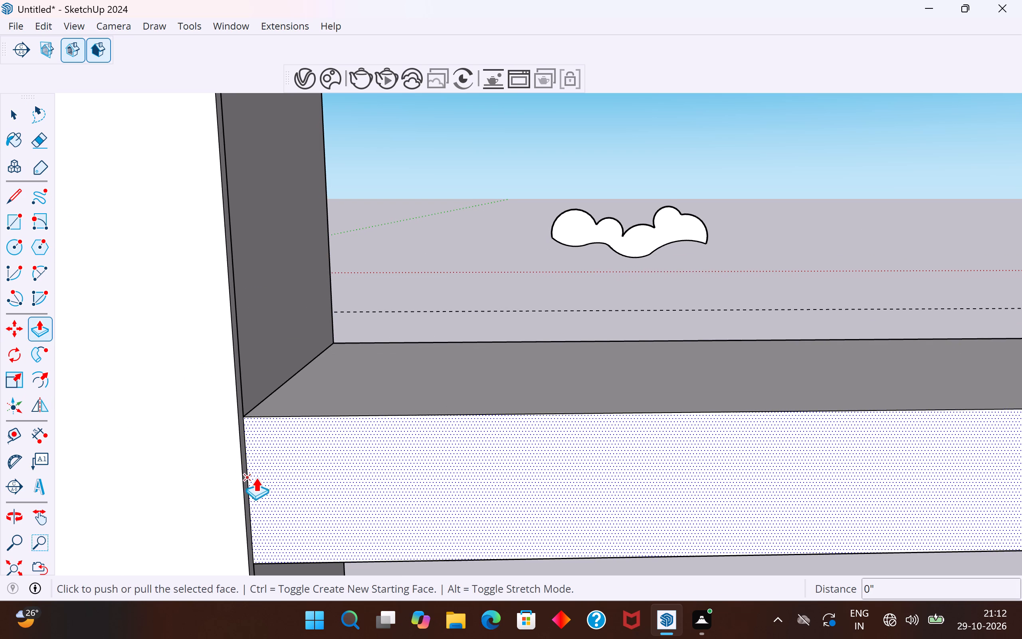
ctrl+click(269, 474)
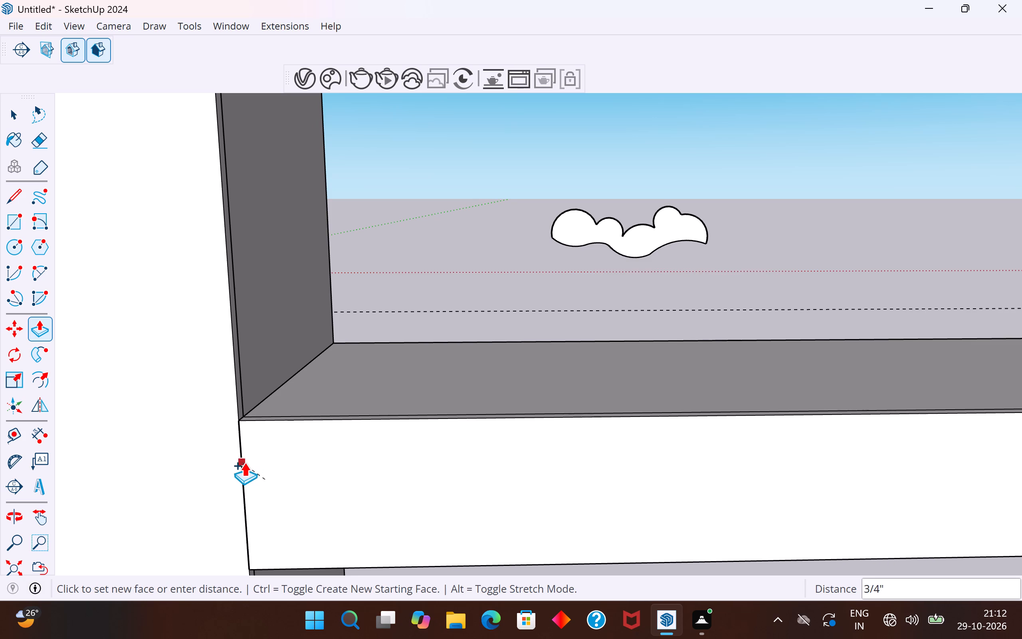
click(237, 413)
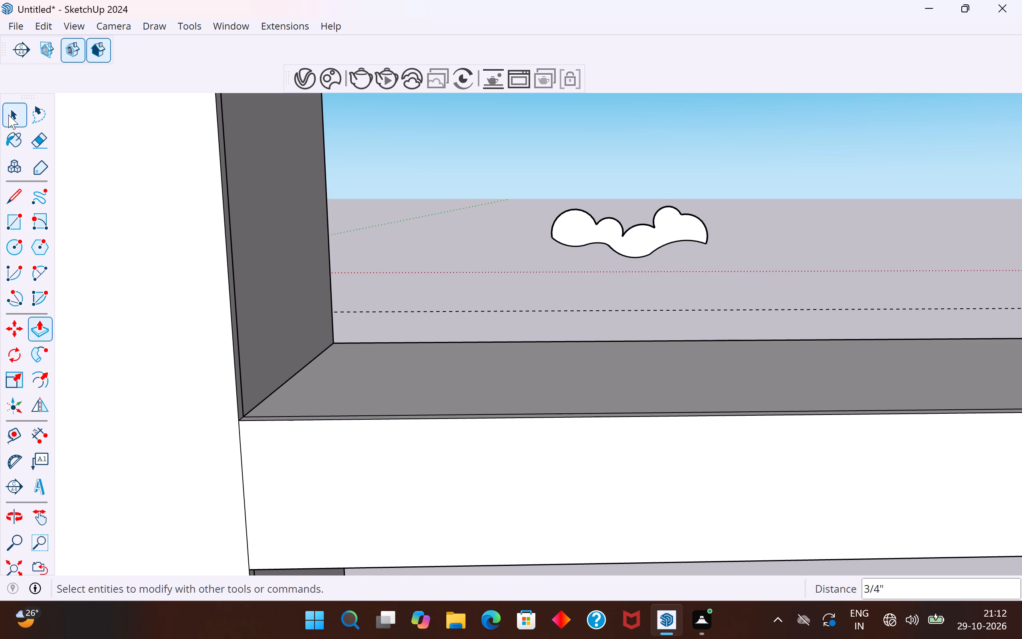
click(8, 115)
click(360, 230)
Examine the desk's projecting end beside the shelf unit from several angles.
scroll(360, 230, down, 6)
middle_drag(452, 339, 598, 424)
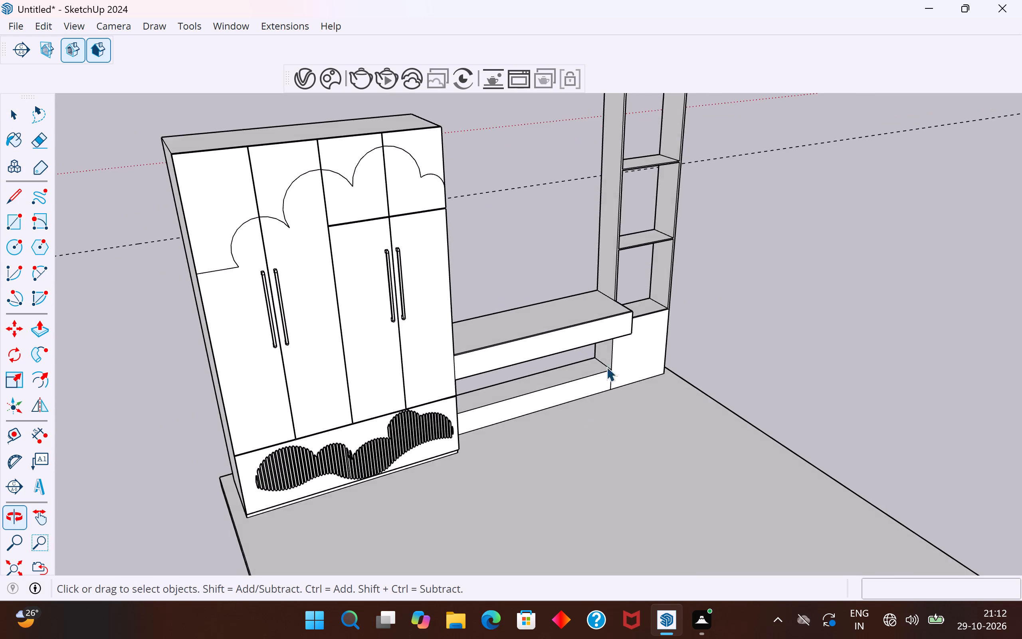
scroll(609, 312, up, 4)
middle_drag(618, 336, 172, 366)
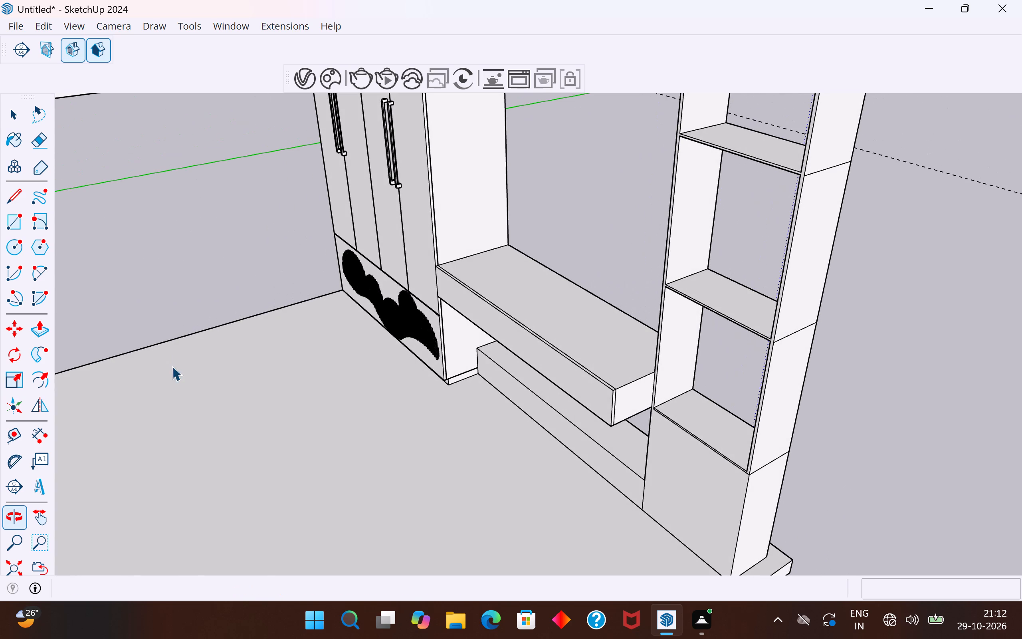
scroll(618, 403, up, 2)
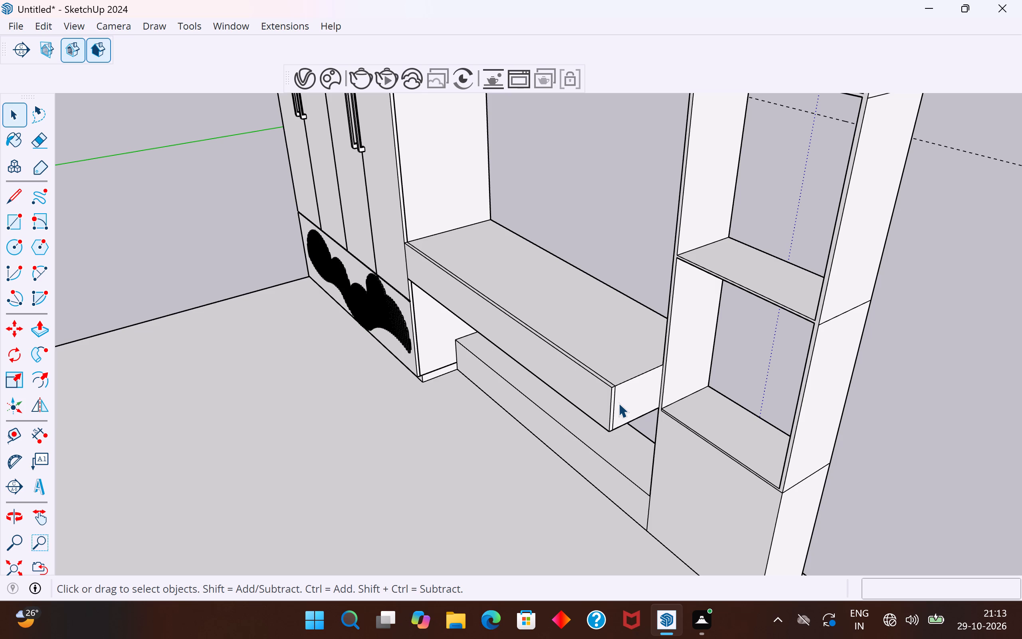
middle_drag(626, 402, 730, 419)
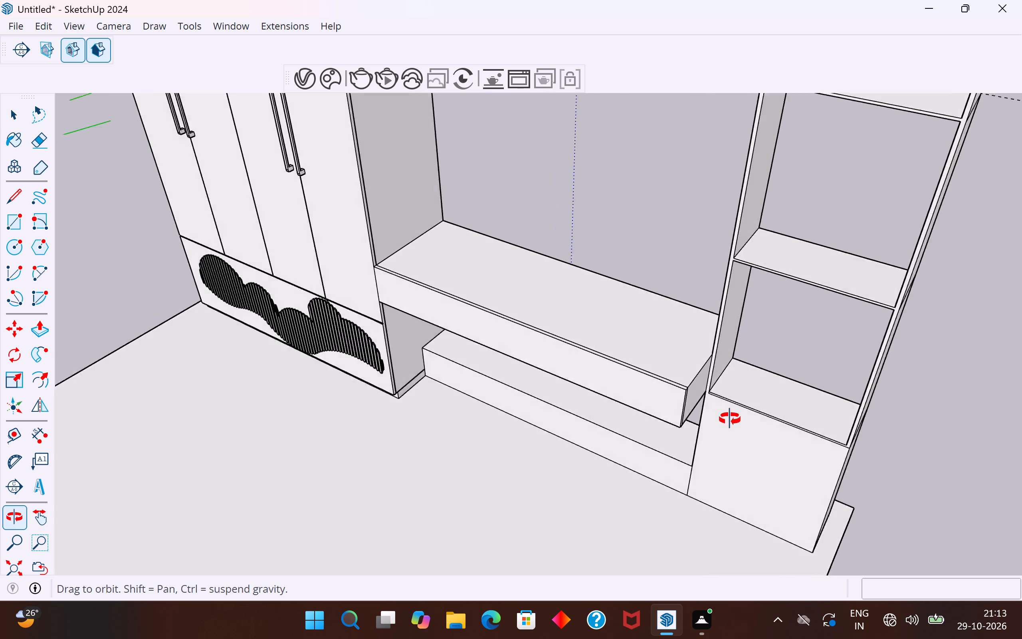
middle_drag(730, 419, 656, 403)
scroll(647, 387, up, 4)
middle_drag(650, 383, 659, 388)
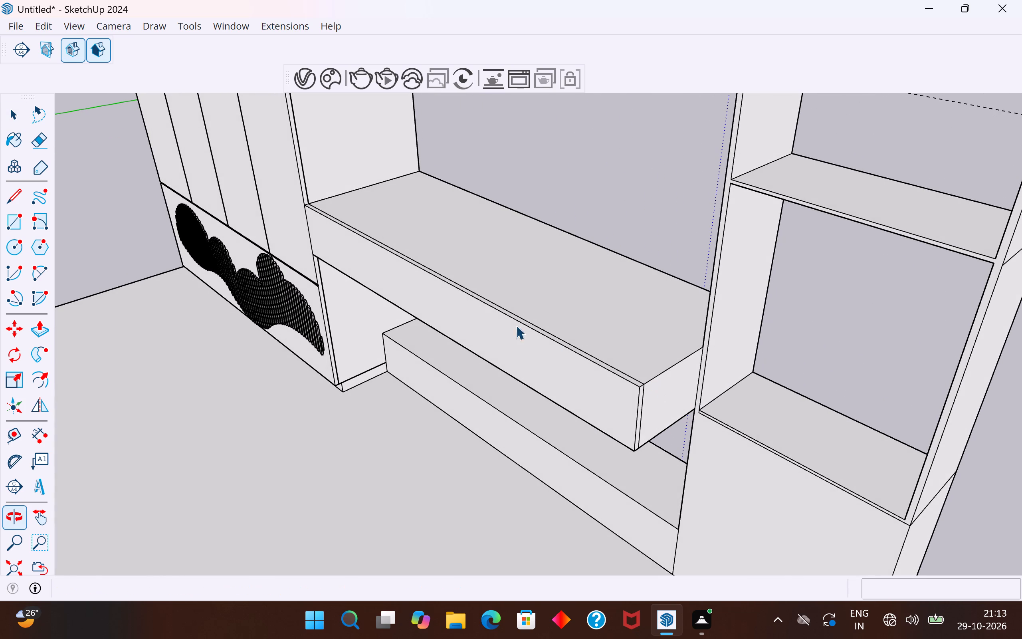
middle_drag(707, 389, 693, 339)
scroll(707, 389, up, 1)
scroll(692, 334, down, 9)
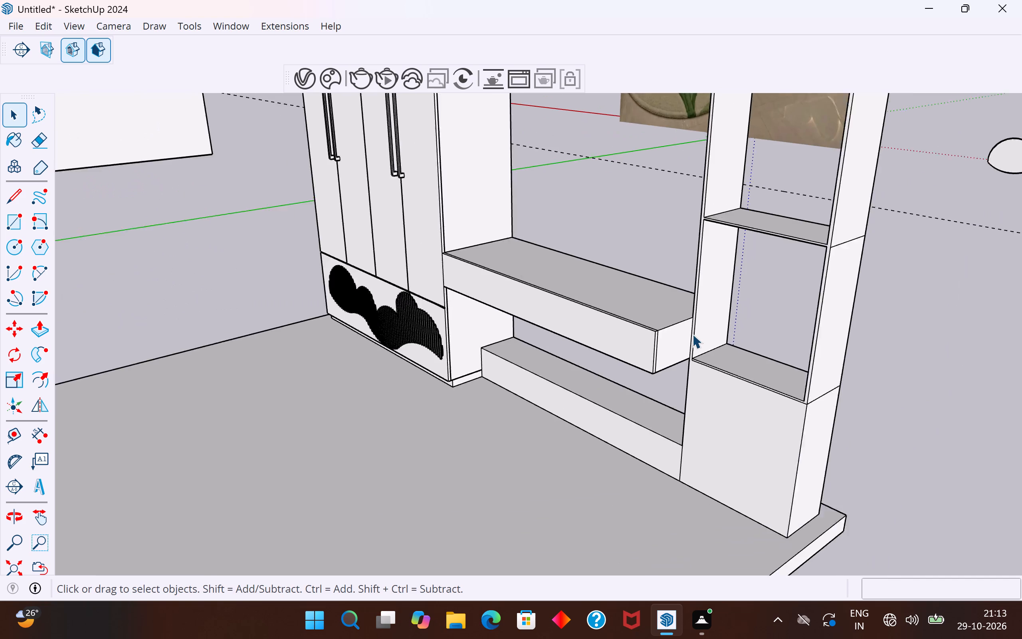
scroll(692, 334, down, 3)
middle_drag(692, 334, 837, 412)
scroll(700, 332, up, 5)
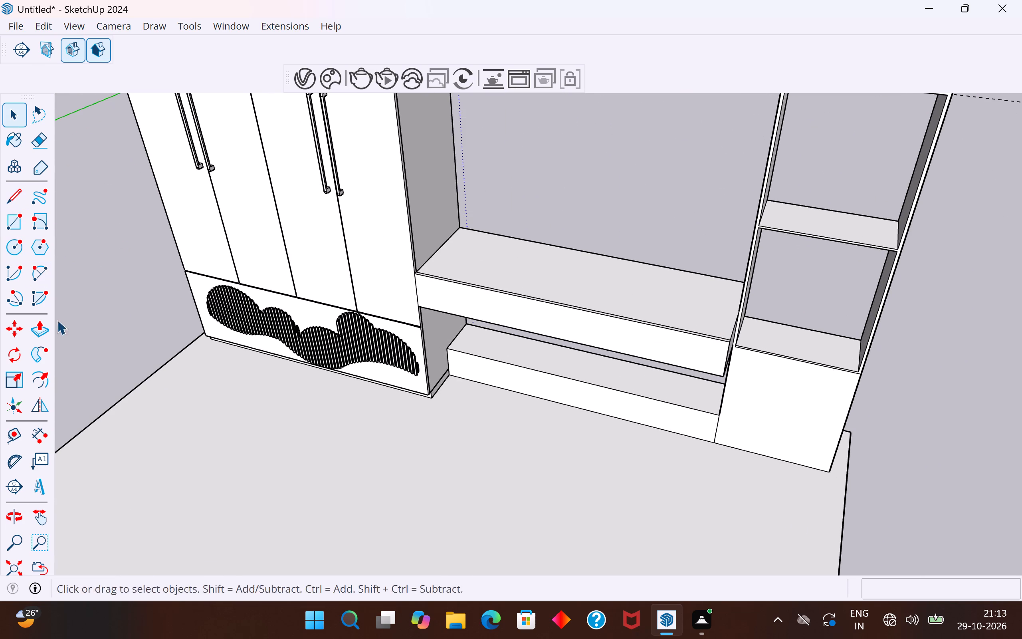
Draw a two-point arc across the desk top's corner beside the shelf unit, with a bulge of about 2 11/16".
click(40, 276)
scroll(725, 322, up, 4)
middle_drag(749, 341, 790, 371)
scroll(742, 278, up, 4)
middle_drag(744, 310, 624, 244)
click(710, 308)
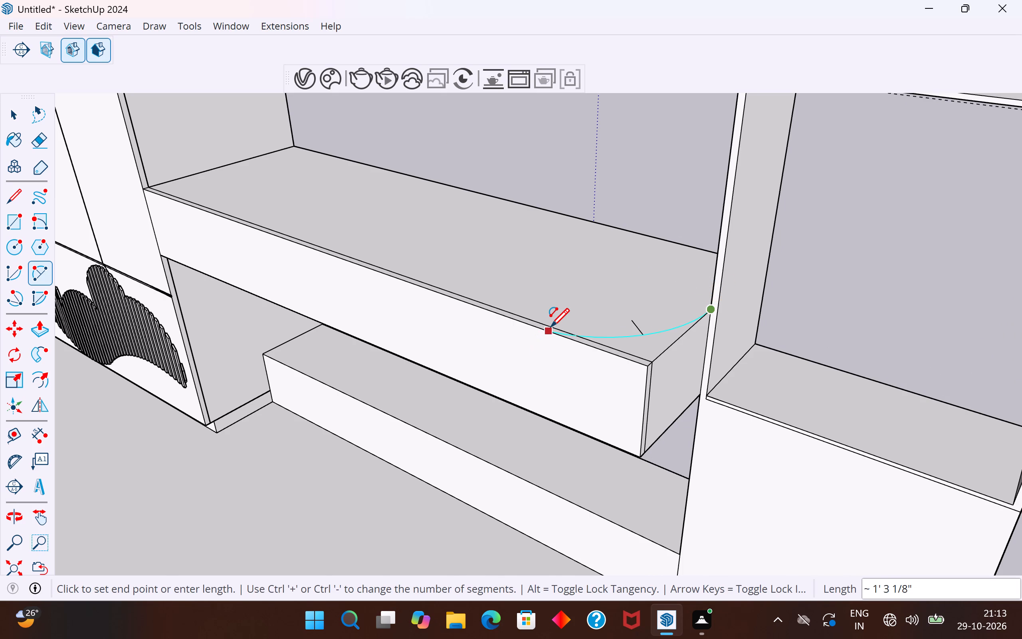
click(551, 327)
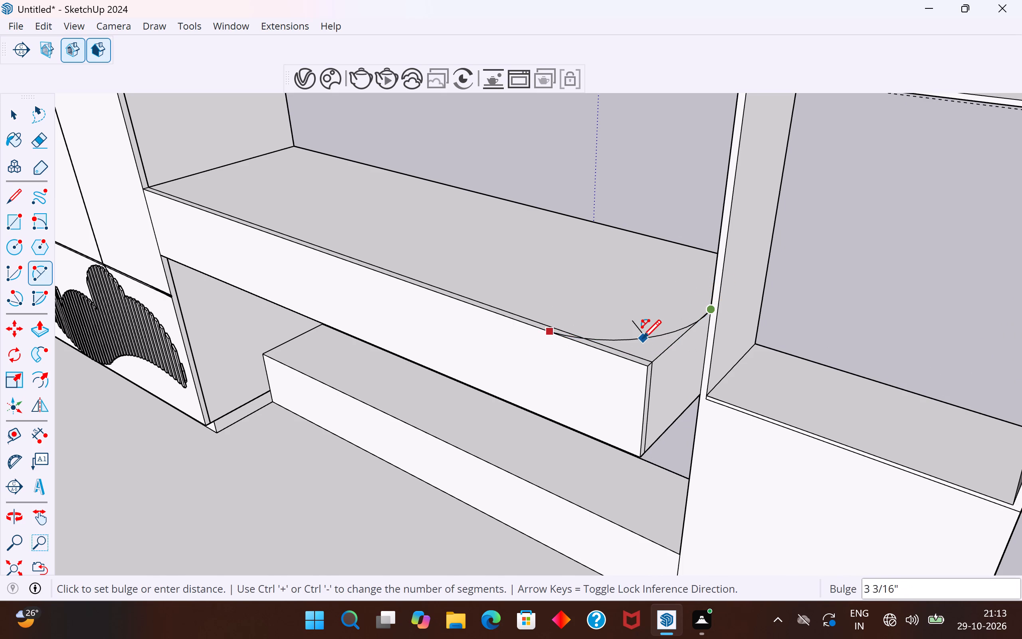
scroll(642, 344, up, 6)
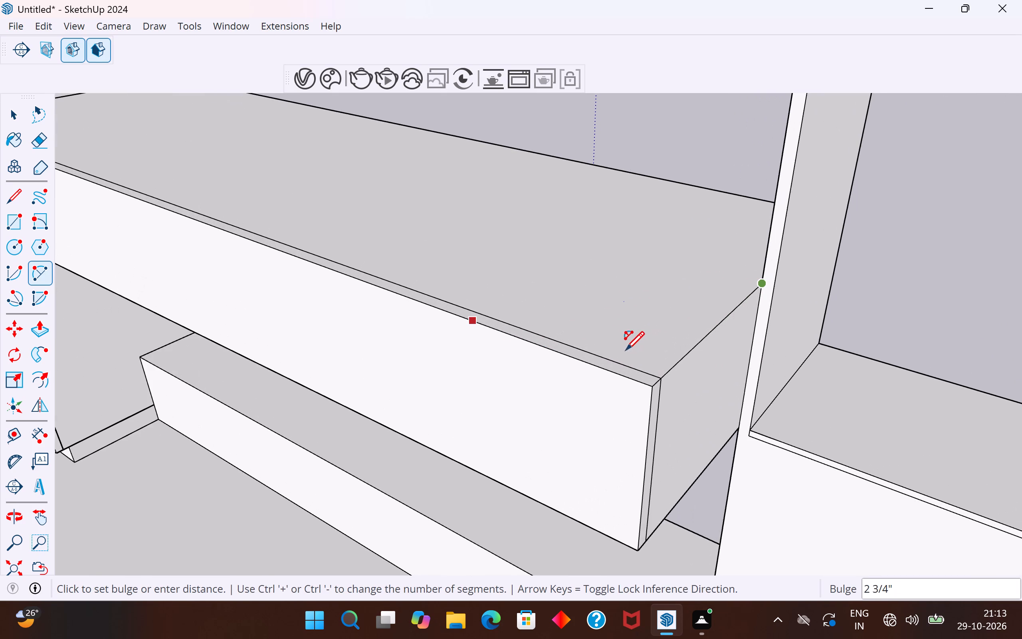
middle_drag(622, 350, 927, 430)
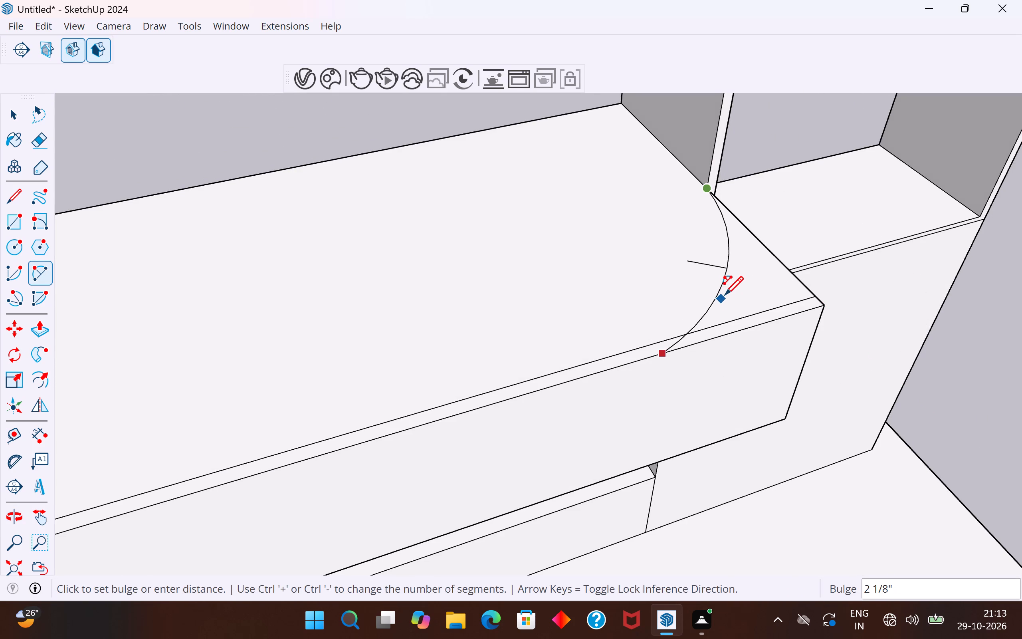
middle_drag(727, 295, 714, 194)
click(716, 195)
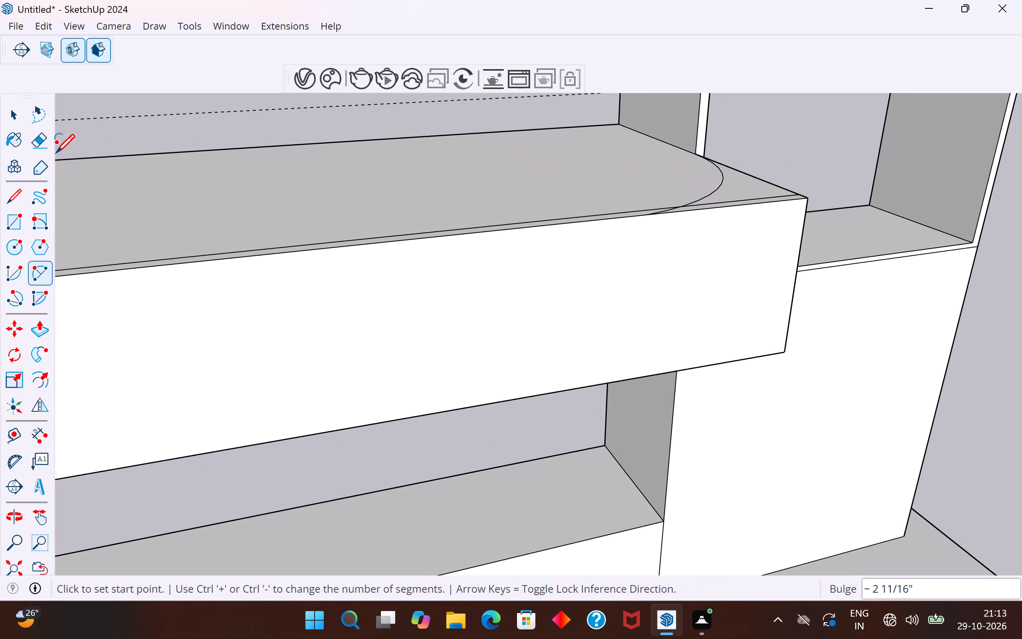
Erase the seam edge that crosses the corner piece outside the arc on the desk top.
click(23, 121)
scroll(546, 288, up, 1)
middle_drag(546, 288, 364, 370)
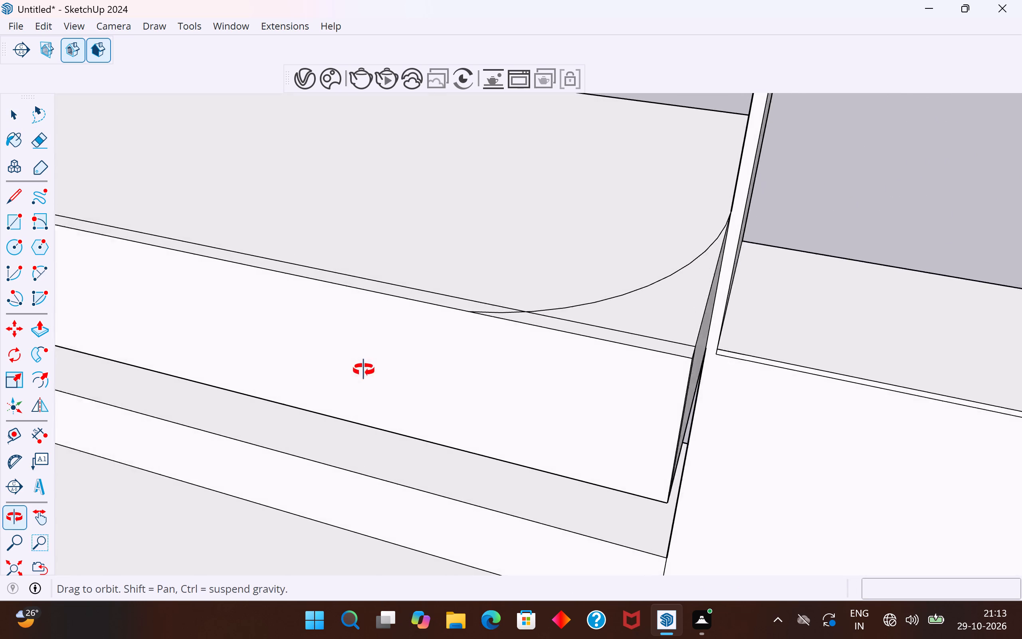
middle_drag(364, 370, 367, 370)
click(621, 318)
click(584, 317)
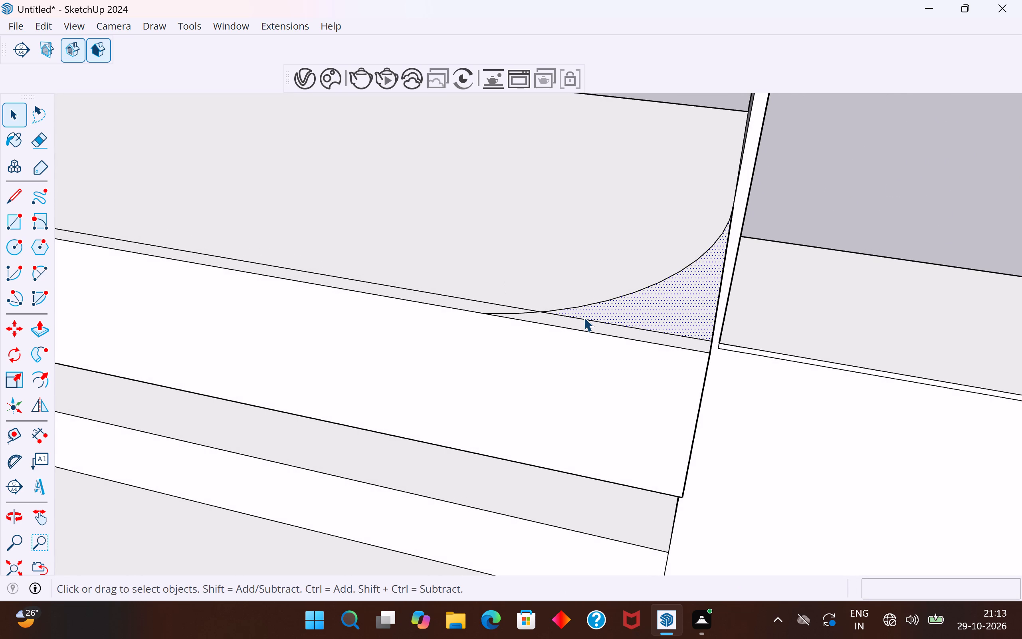
key(Delete)
Push the corner piece outside the arc down 9 1/8" to round the desk's end.
click(677, 306)
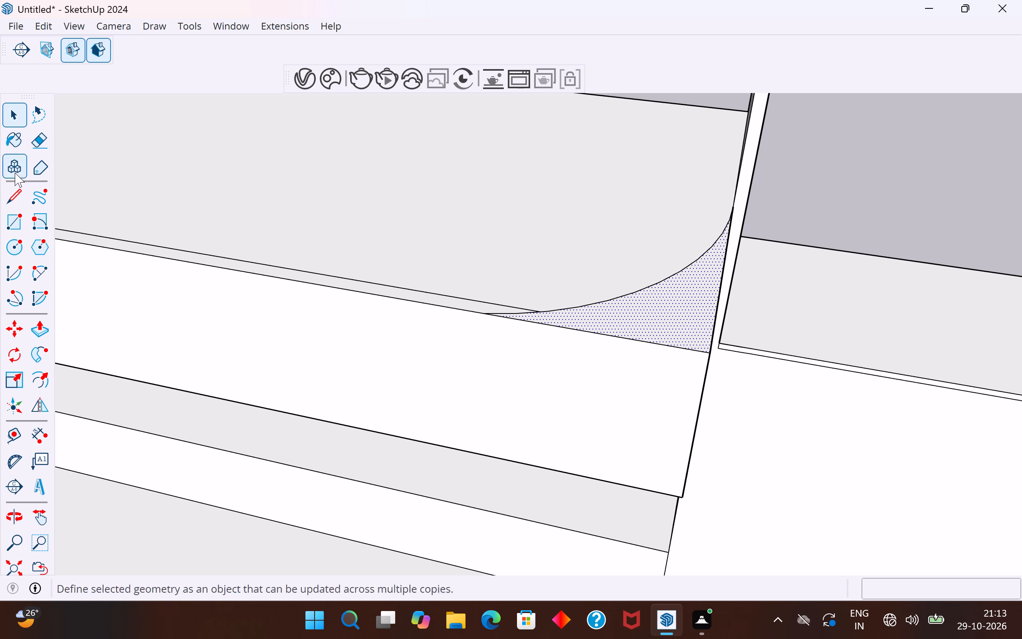
click(39, 332)
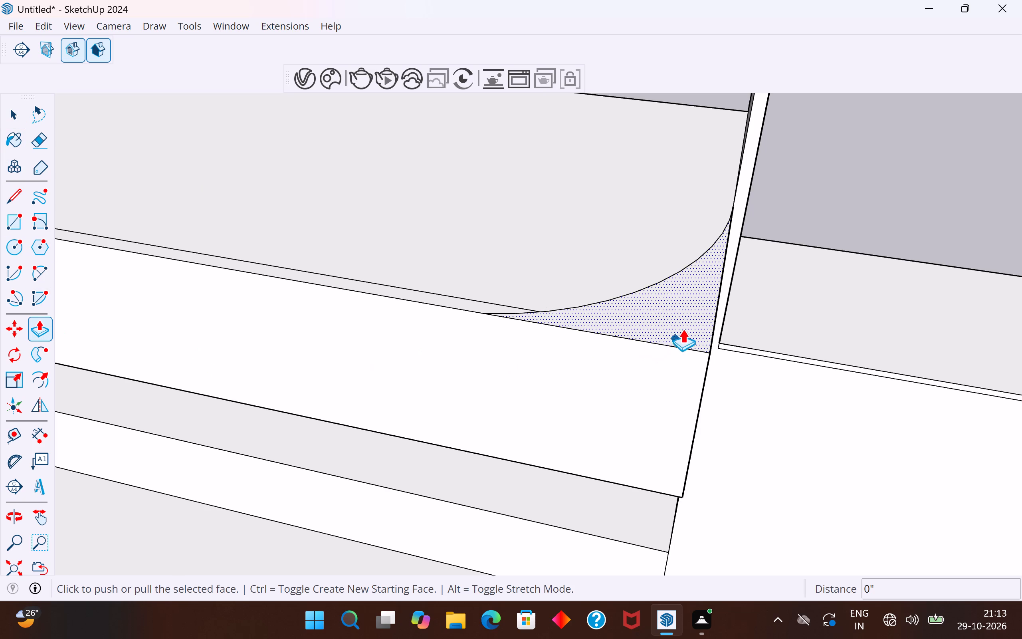
click(683, 320)
click(659, 506)
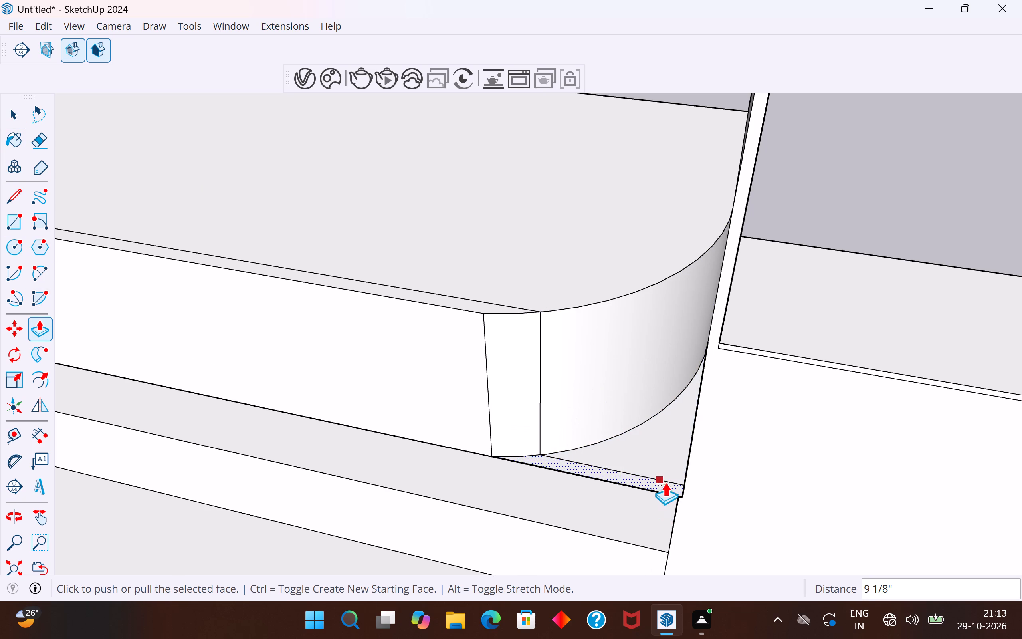
click(670, 447)
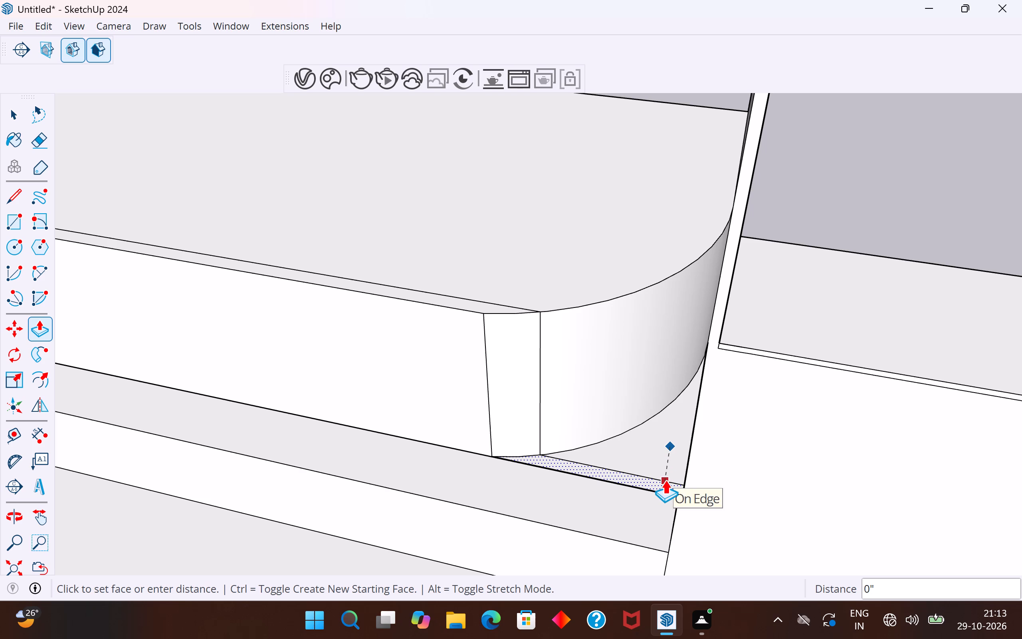
key(Escape)
Delete the leftover bottom face and its loose edges beneath the desk's rounded corner.
click(17, 113)
click(656, 464)
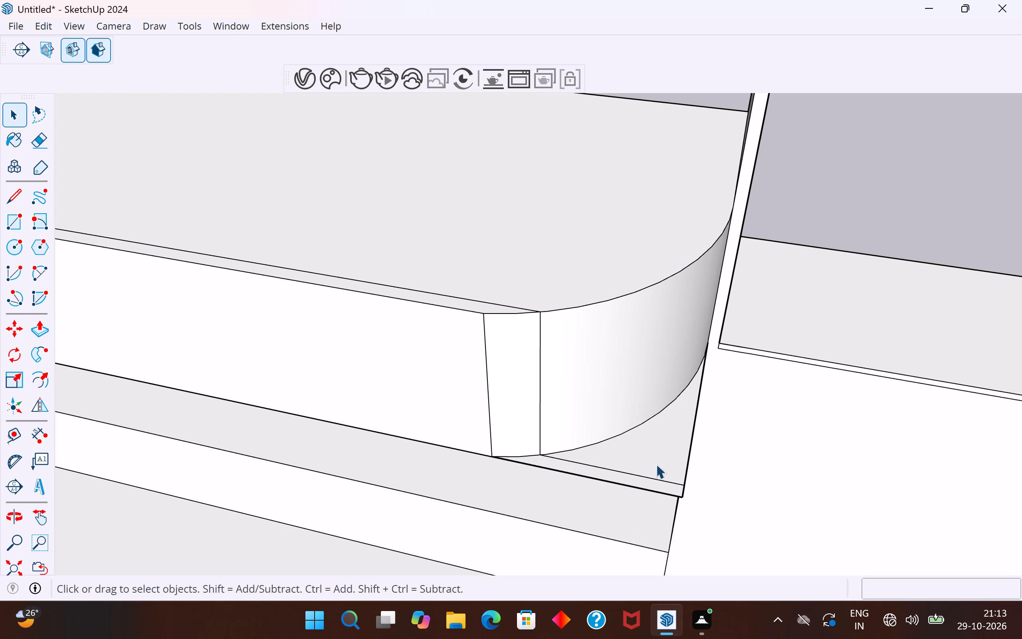
middle_drag(656, 464, 641, 408)
key(Delete)
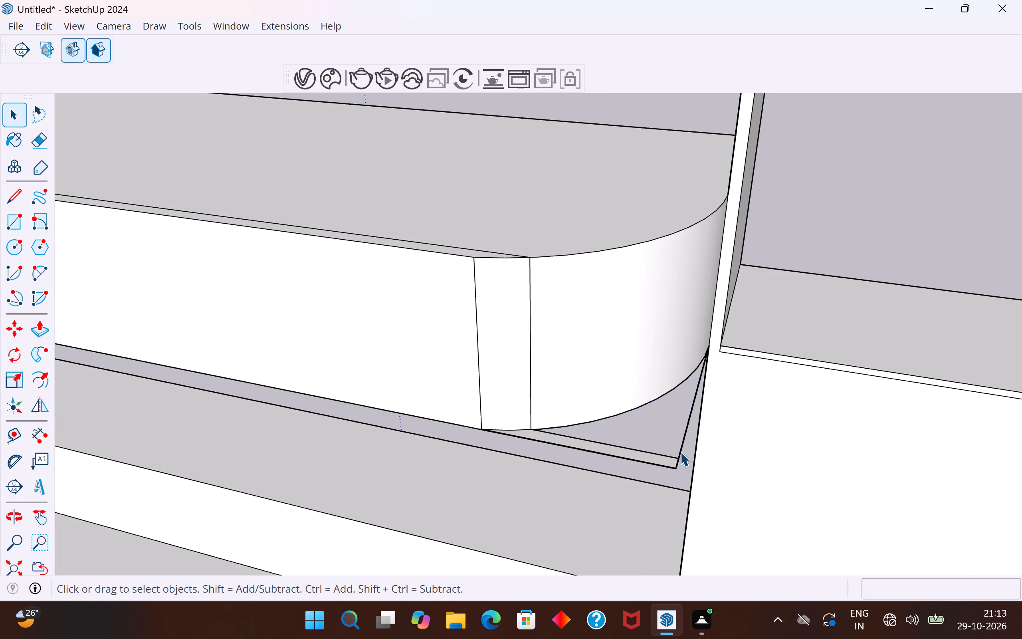
click(680, 452)
key(Delete)
click(676, 457)
key(Delete)
click(674, 465)
key(Delete)
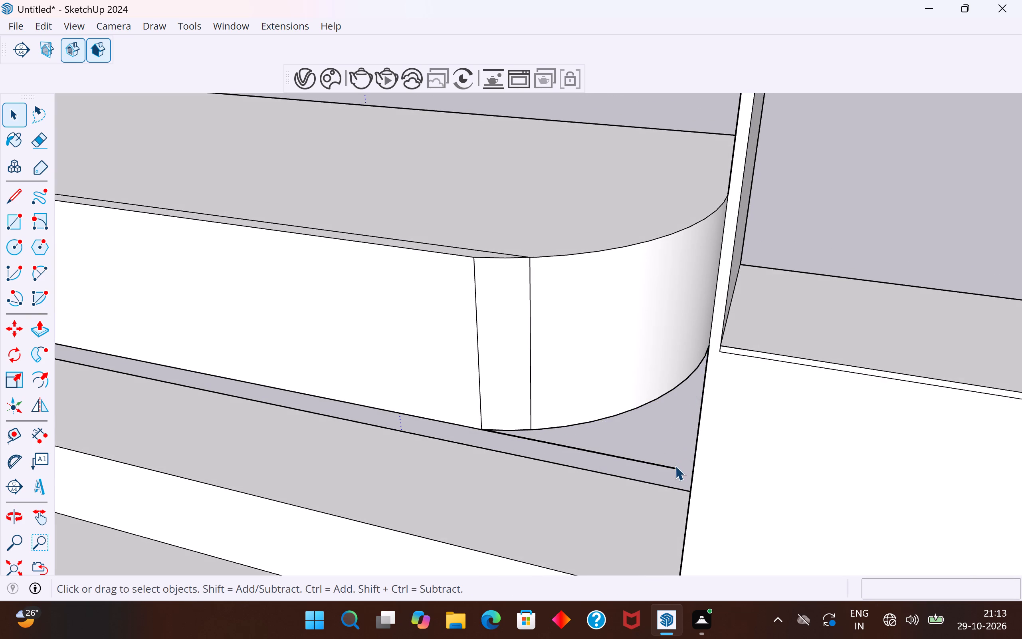
click(674, 469)
key(Delete)
Examine the desk's rounded end and the low base beneath it from several angles.
scroll(647, 346, down, 4)
middle_drag(630, 358, 648, 448)
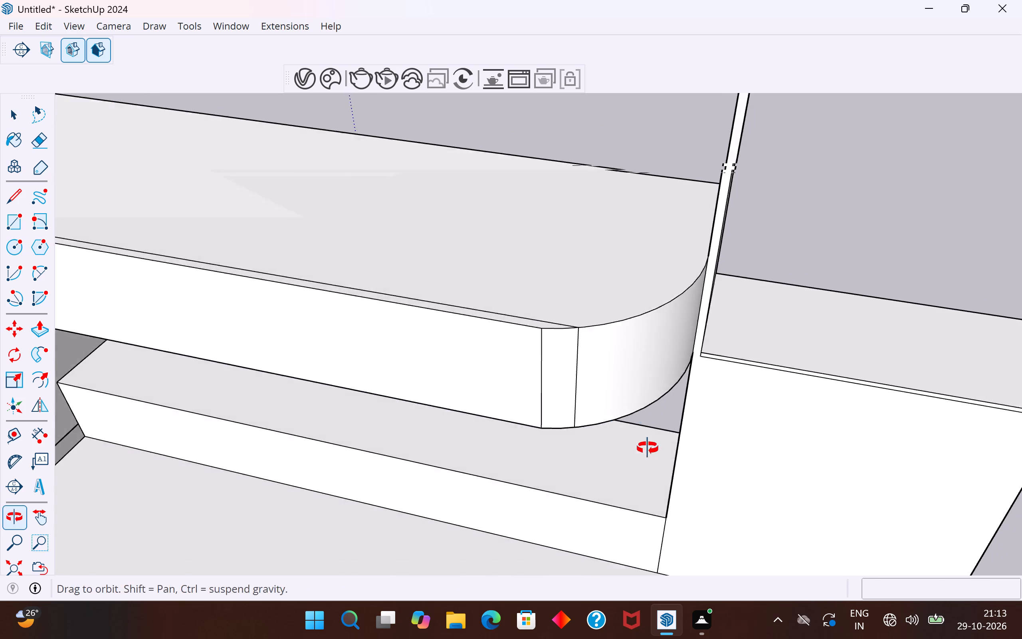
middle_drag(648, 448, 648, 456)
middle_drag(555, 369, 570, 321)
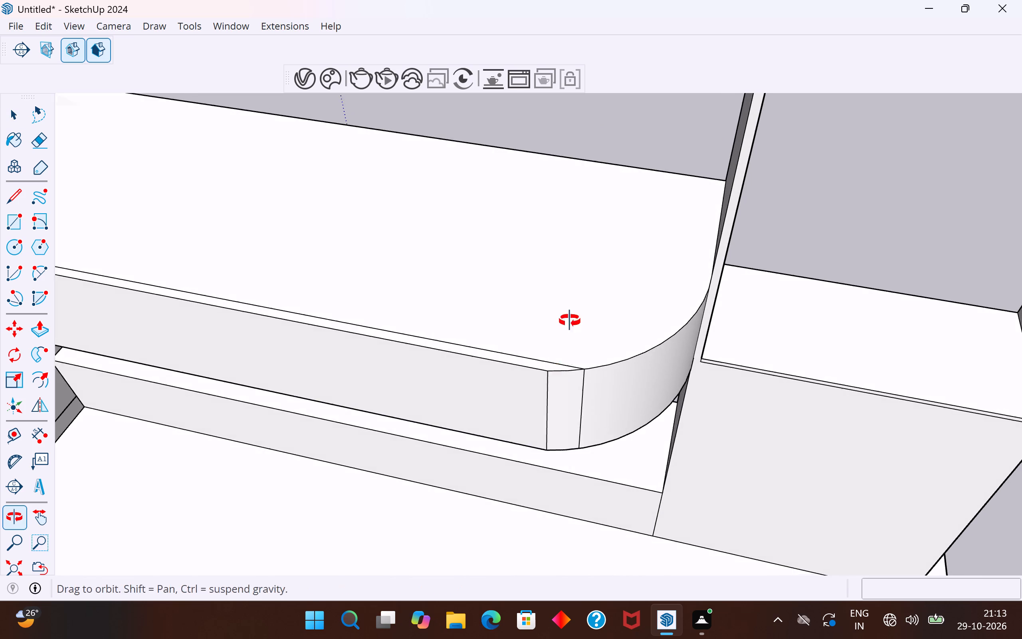
middle_drag(570, 321, 570, 310)
scroll(605, 377, down, 10)
middle_drag(590, 421, 594, 313)
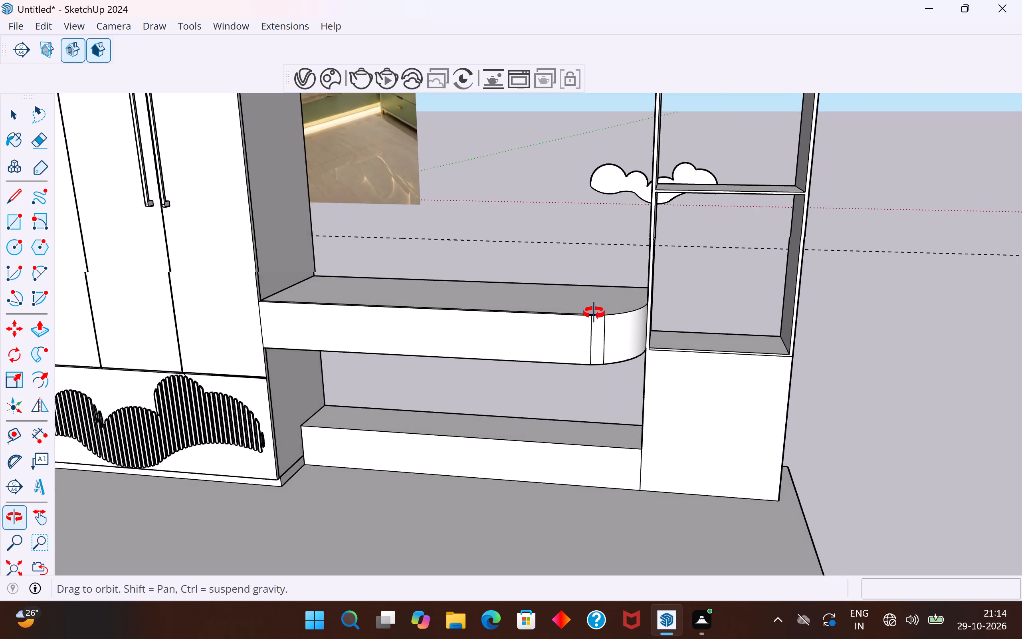
middle_drag(594, 313, 751, 439)
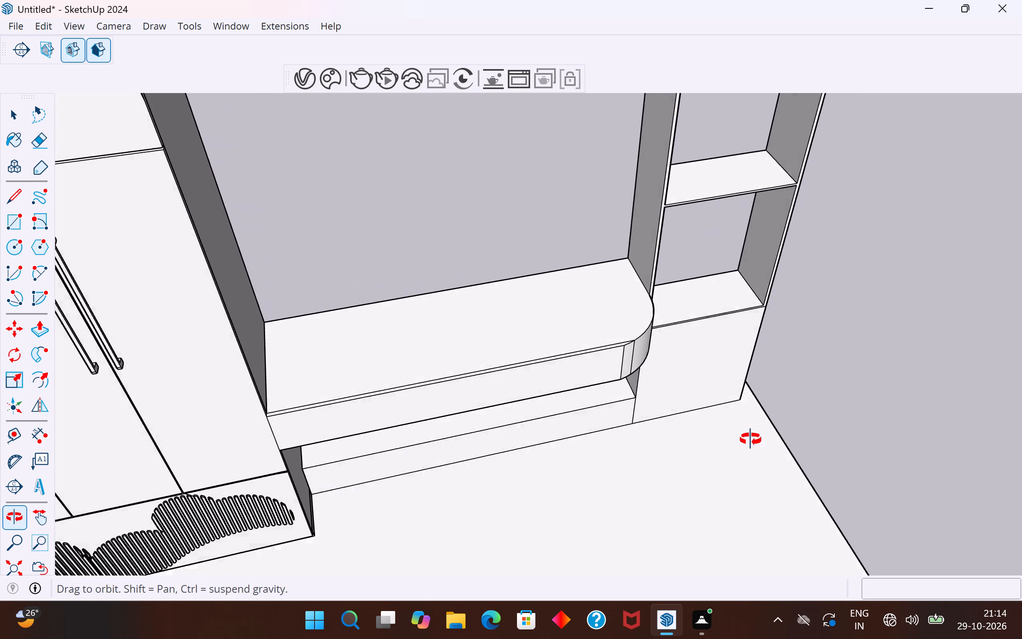
middle_drag(751, 439, 671, 399)
Delete the low base's front and top, along with its upper rear edge, from under the desk.
click(602, 439)
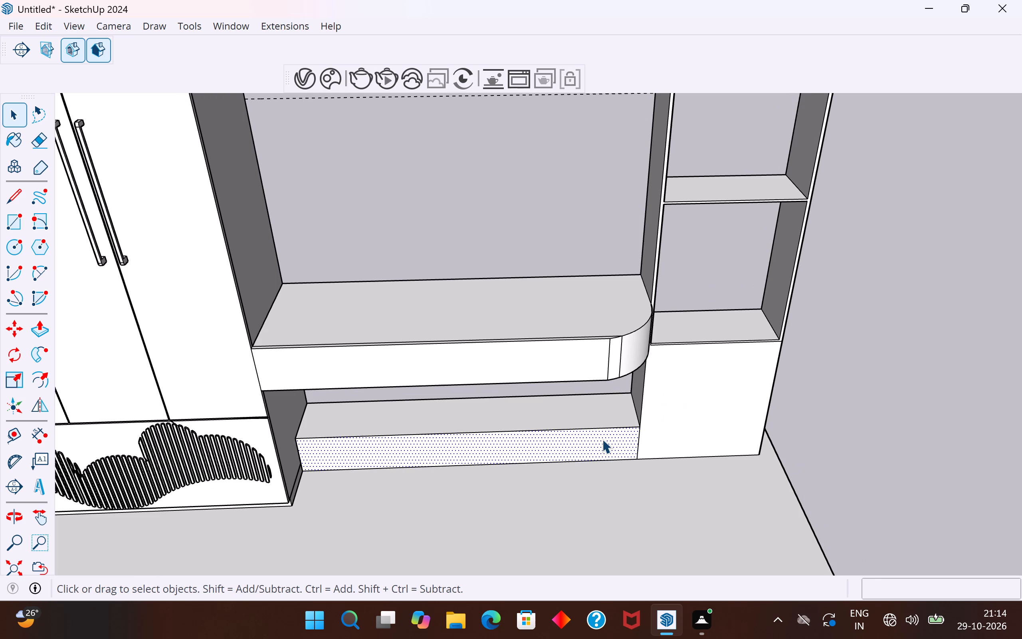
key(Delete)
middle_drag(584, 423, 563, 383)
middle_drag(559, 419, 553, 361)
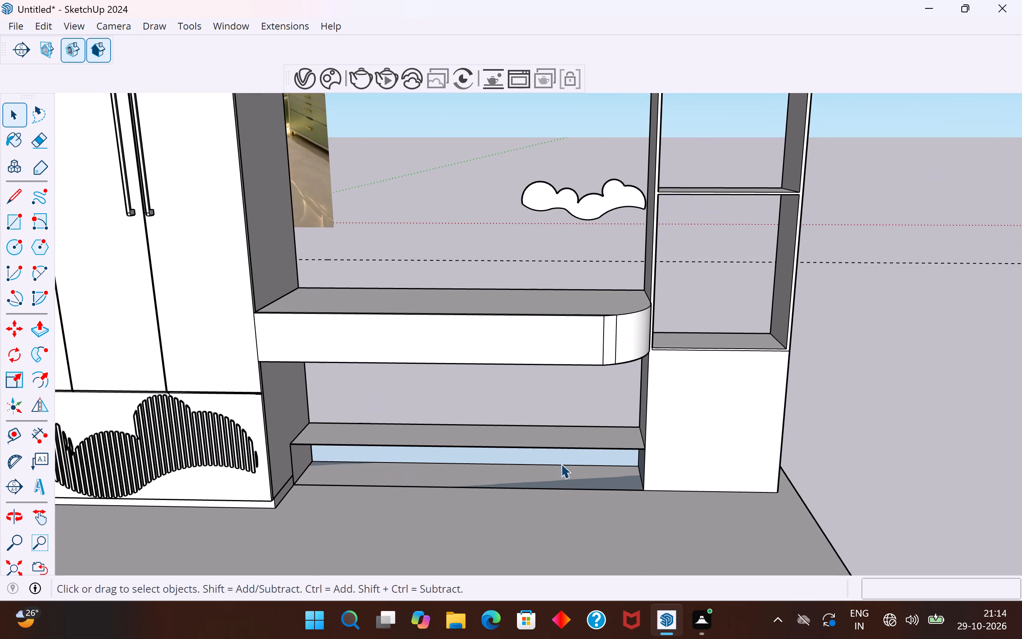
click(564, 456)
key(Delete)
click(564, 446)
key(Delete)
click(574, 426)
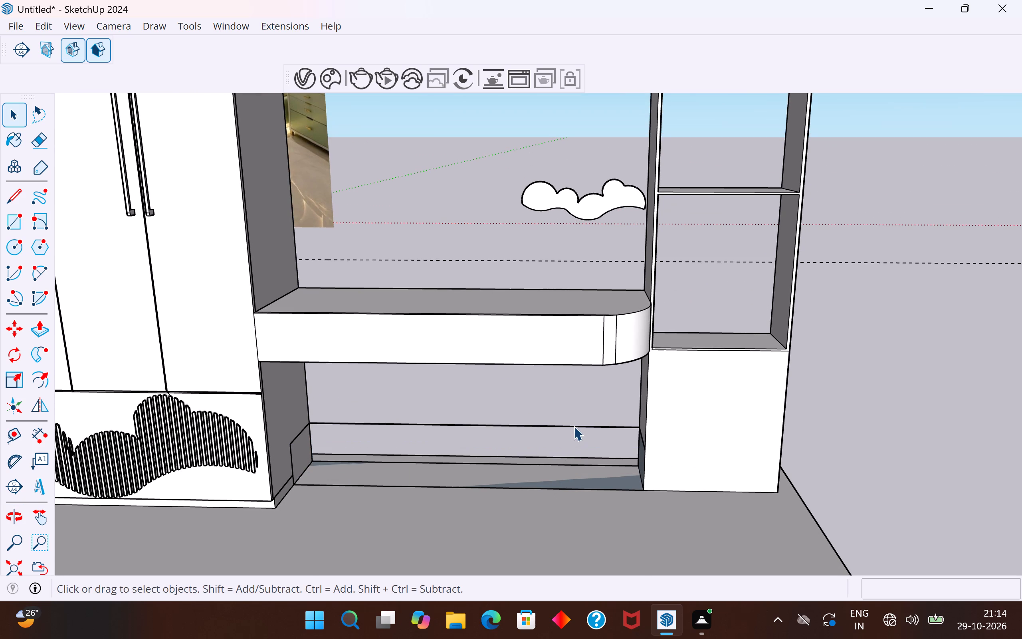
key(Delete)
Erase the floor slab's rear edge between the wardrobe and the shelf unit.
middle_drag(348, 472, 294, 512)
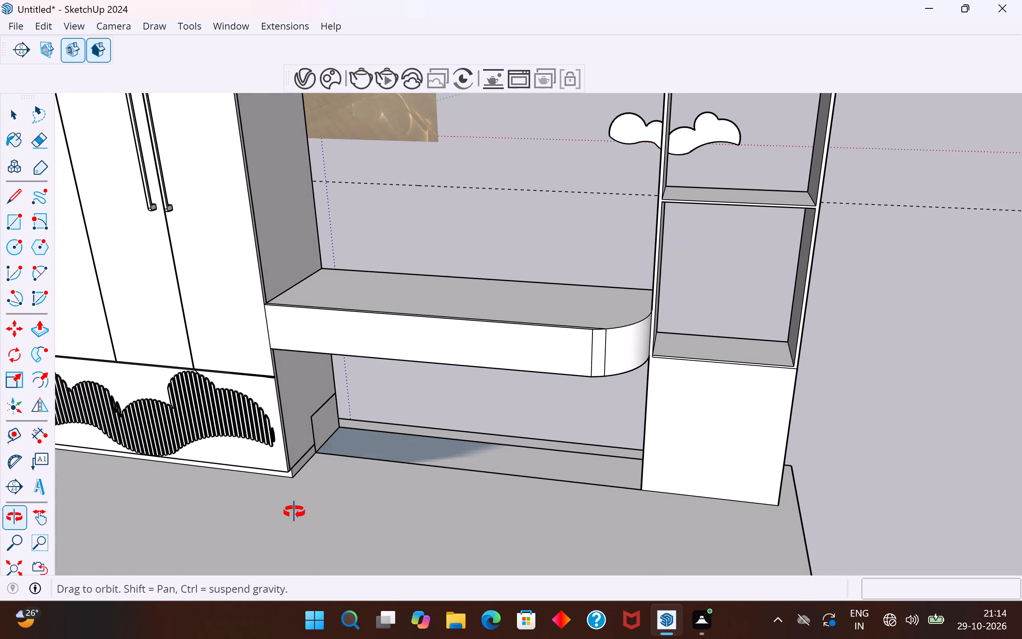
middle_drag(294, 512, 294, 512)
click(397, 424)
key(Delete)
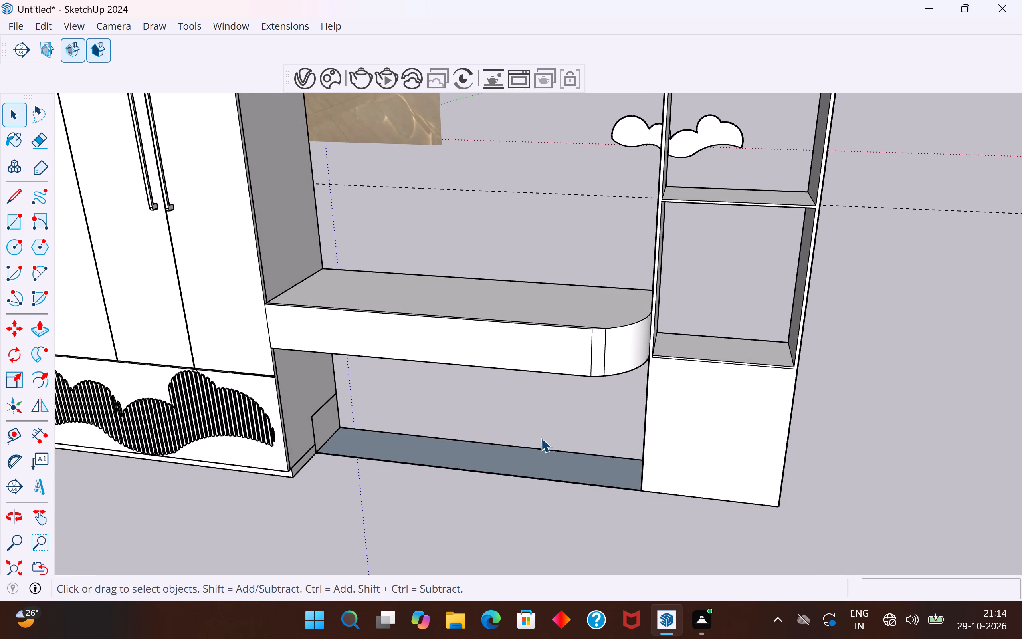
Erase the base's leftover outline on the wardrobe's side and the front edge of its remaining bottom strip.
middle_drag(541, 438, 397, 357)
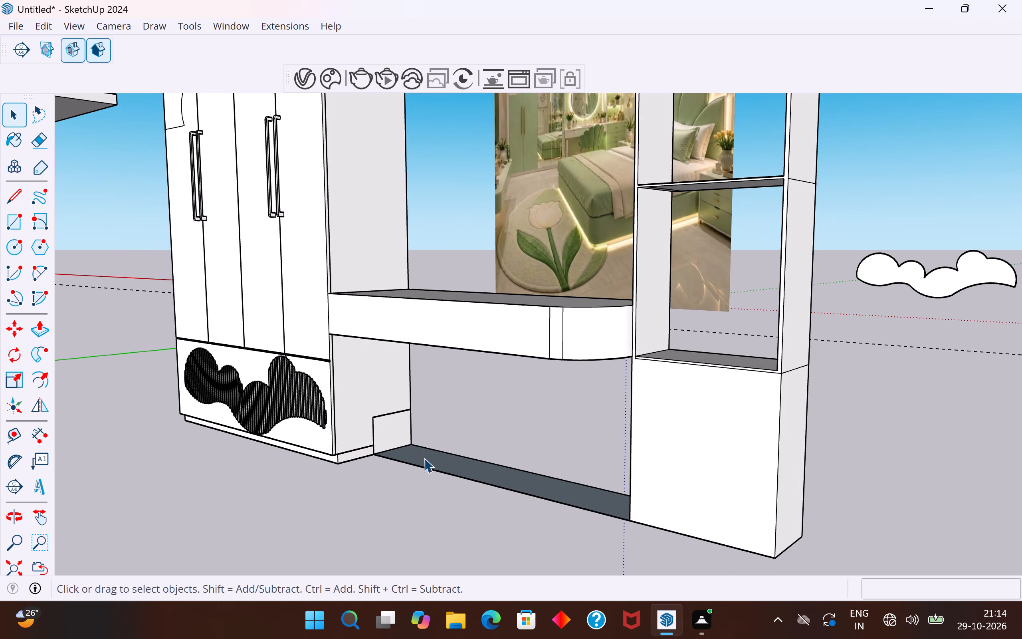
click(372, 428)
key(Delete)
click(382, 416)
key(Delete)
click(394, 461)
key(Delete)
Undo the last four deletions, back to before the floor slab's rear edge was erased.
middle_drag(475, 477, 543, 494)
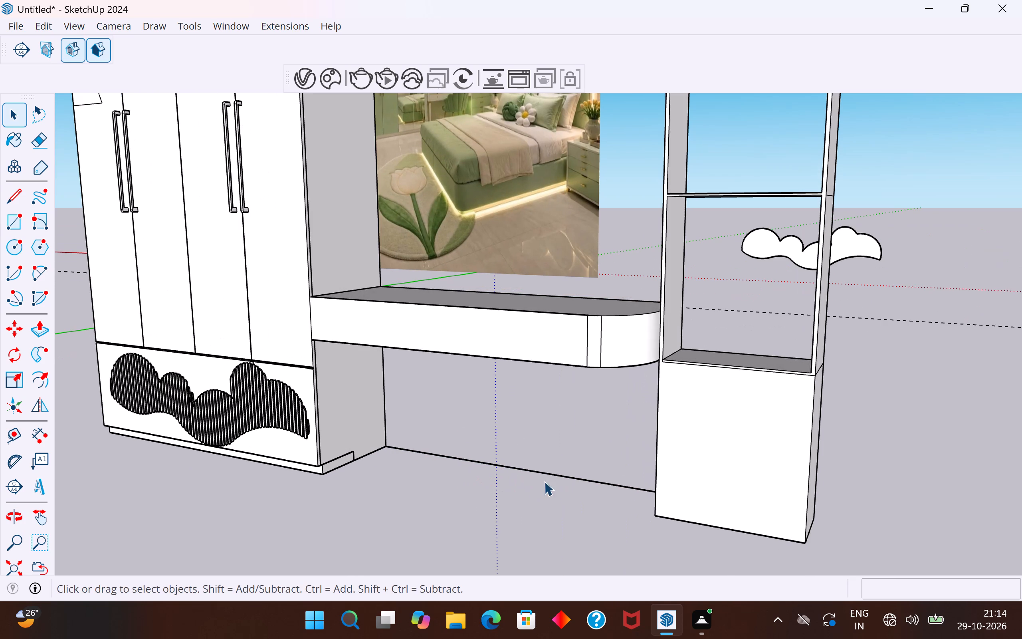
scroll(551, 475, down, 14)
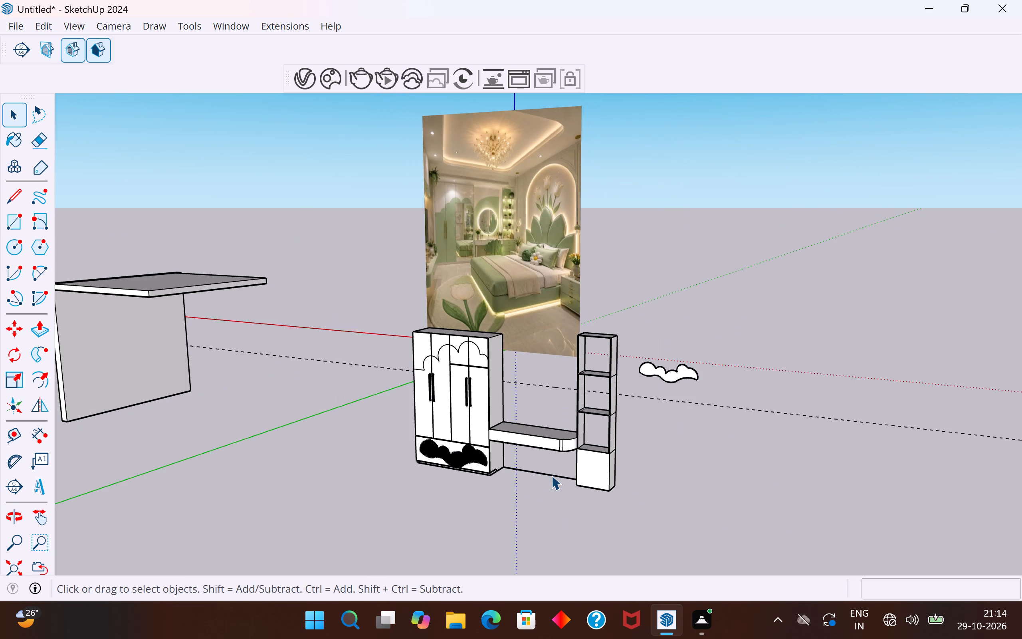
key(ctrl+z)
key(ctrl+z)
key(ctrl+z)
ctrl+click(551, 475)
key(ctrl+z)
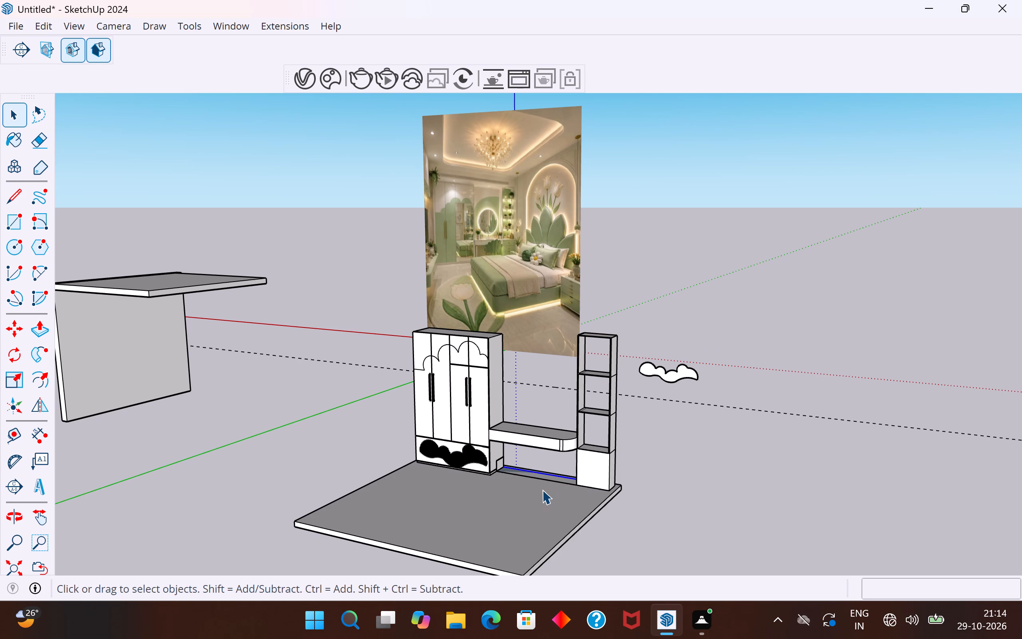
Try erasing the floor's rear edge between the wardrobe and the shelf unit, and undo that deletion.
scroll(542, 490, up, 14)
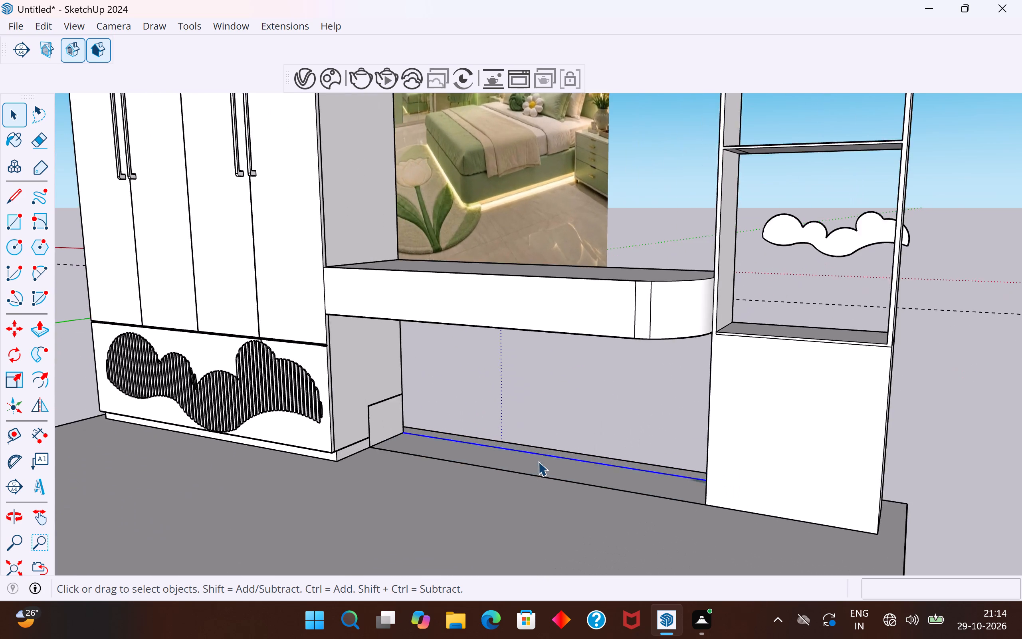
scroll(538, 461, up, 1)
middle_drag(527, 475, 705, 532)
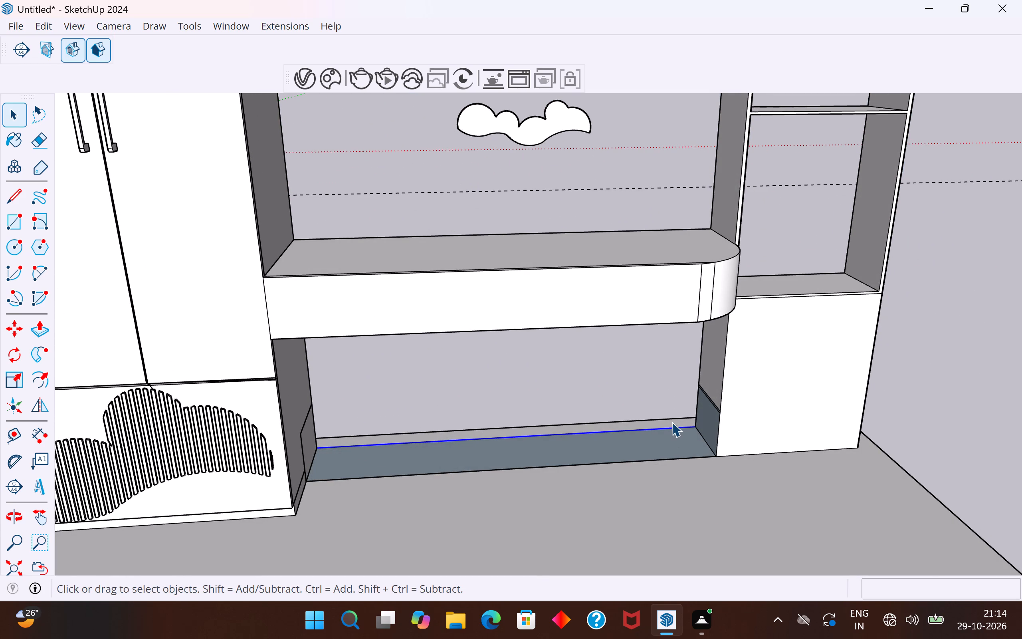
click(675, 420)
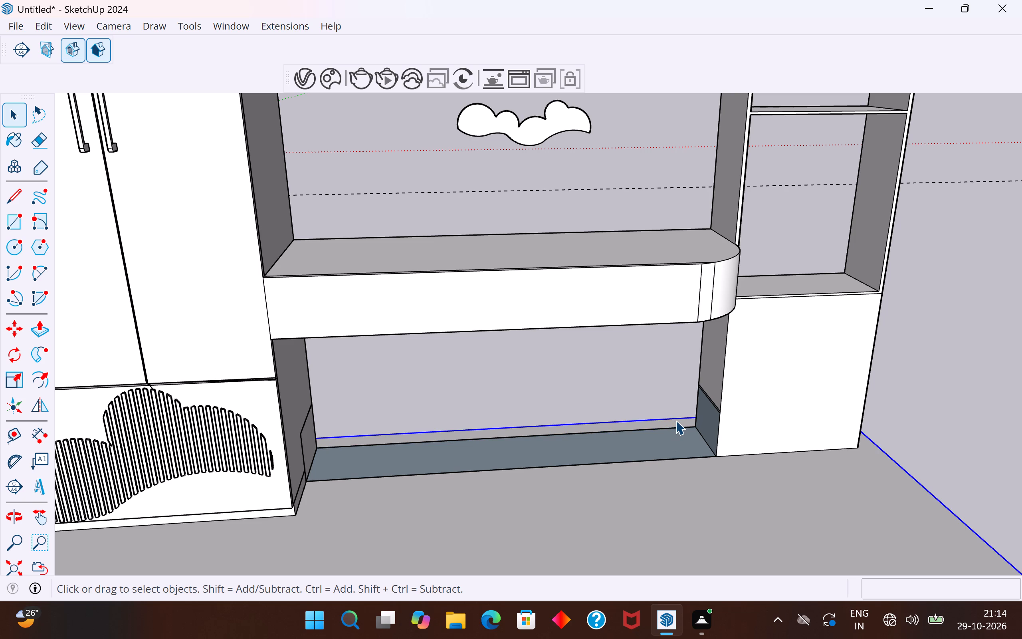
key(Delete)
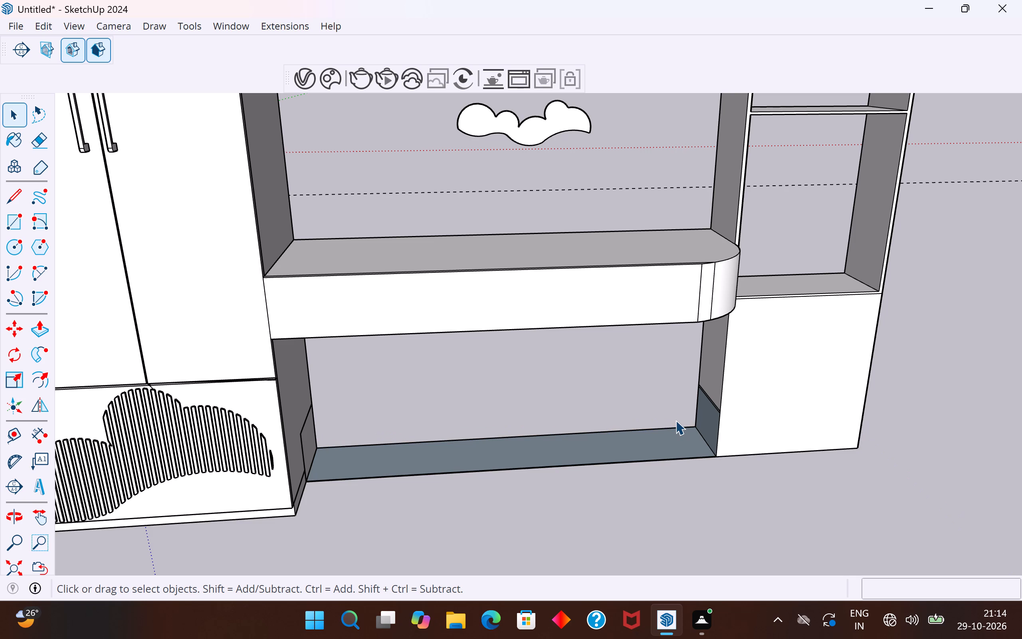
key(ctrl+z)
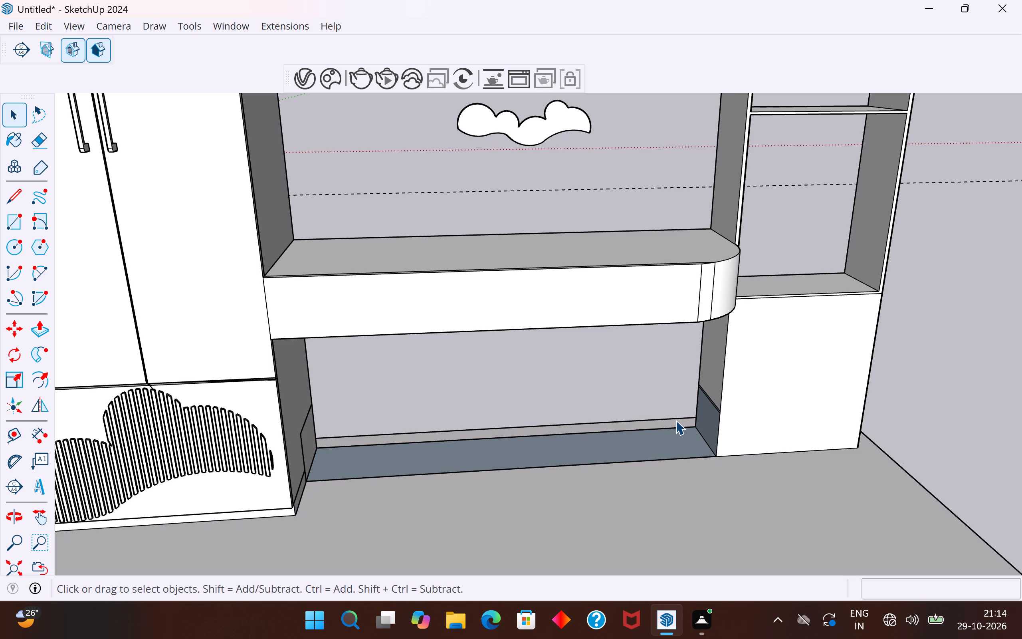